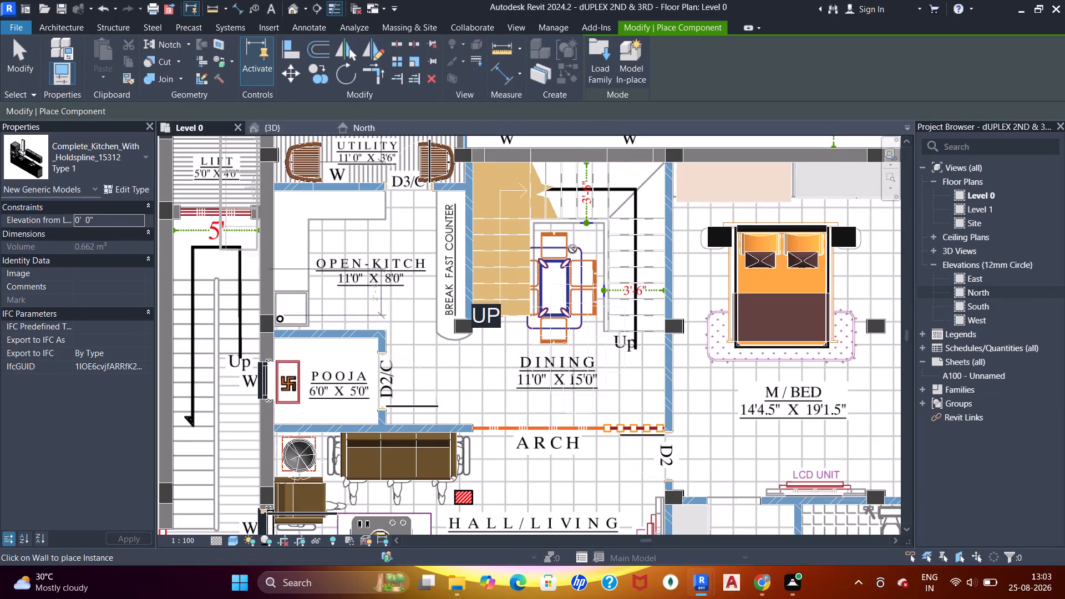
# Load the Complete_kitchen_10599 family, overwriting the shared sub-component family together with its parameter values.
pyautogui.click(592, 62)
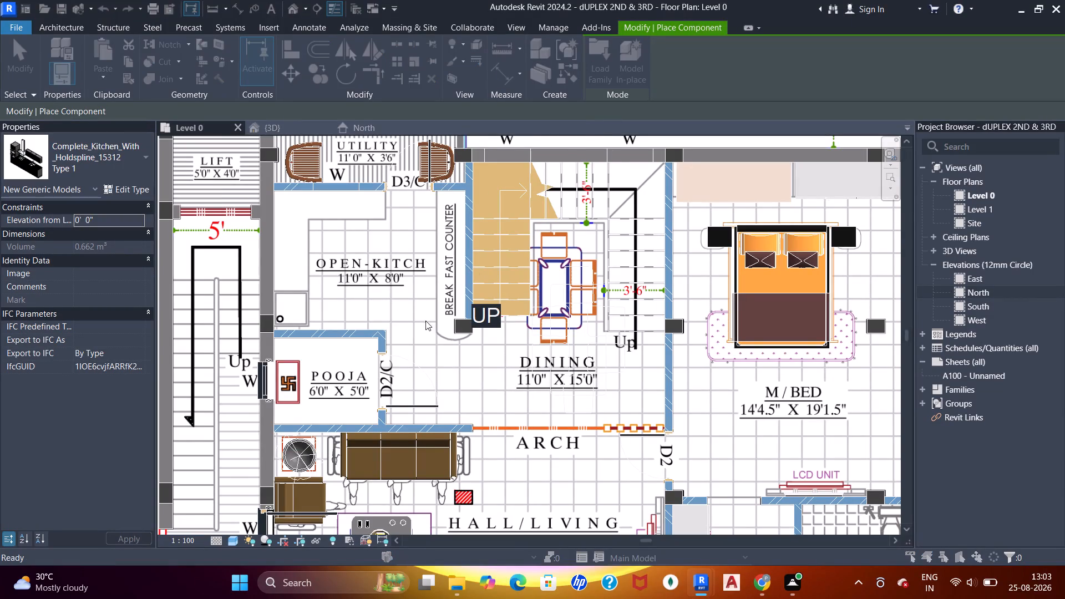
pyautogui.scroll(-7, 508, 359)
pyautogui.doubleClick(534, 451)
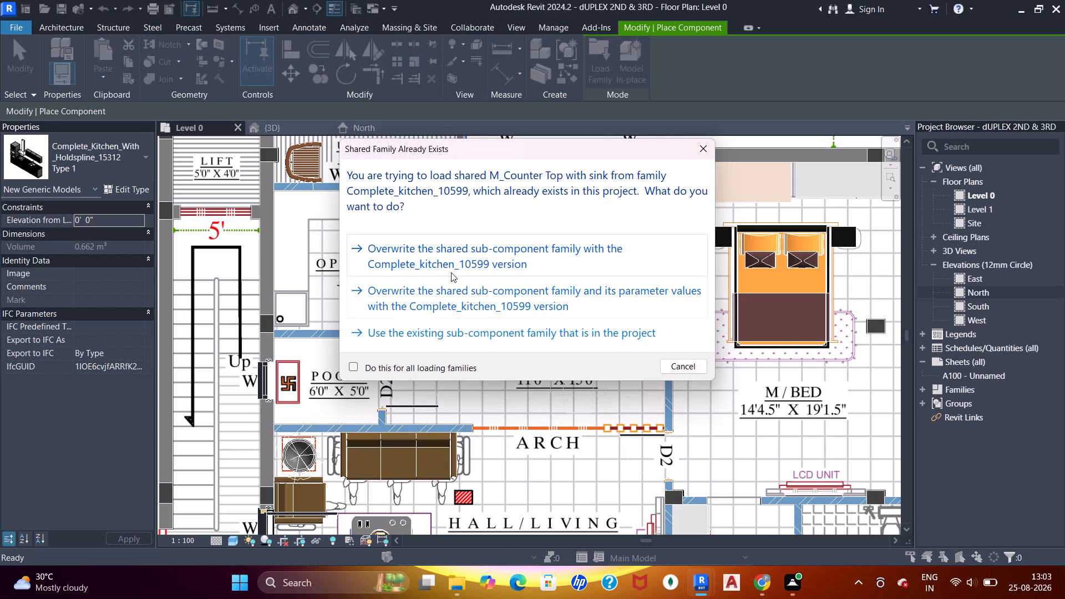
pyautogui.click(453, 302)
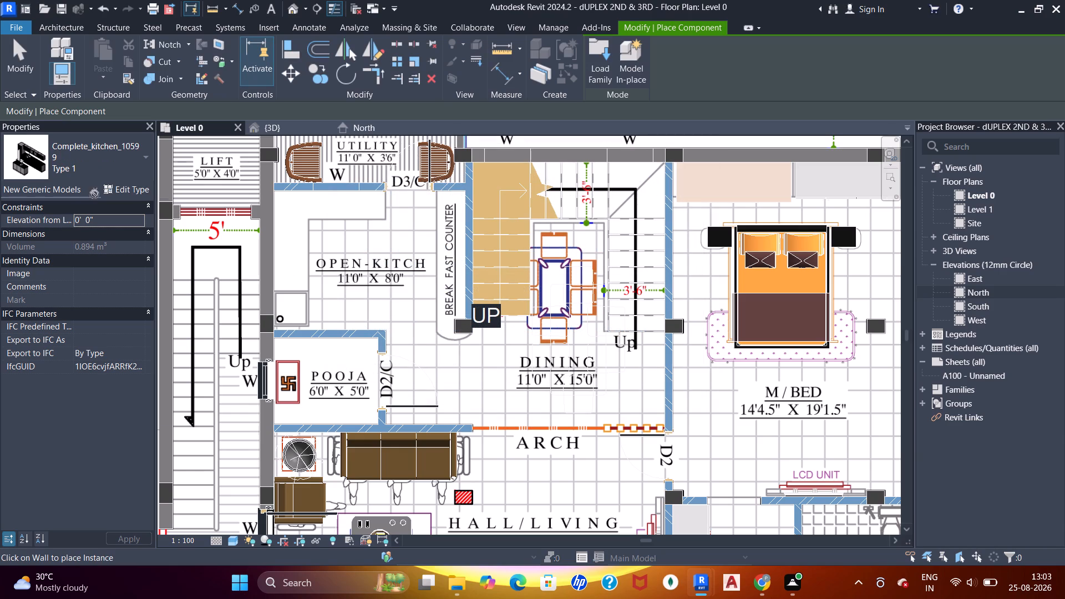
# Place a Complete_Kitchen_With_Holdspline_15312 unit against the open kitchen's outer wall on the staircase side of the lift.
pyautogui.click(76, 156)
pyautogui.click(67, 277)
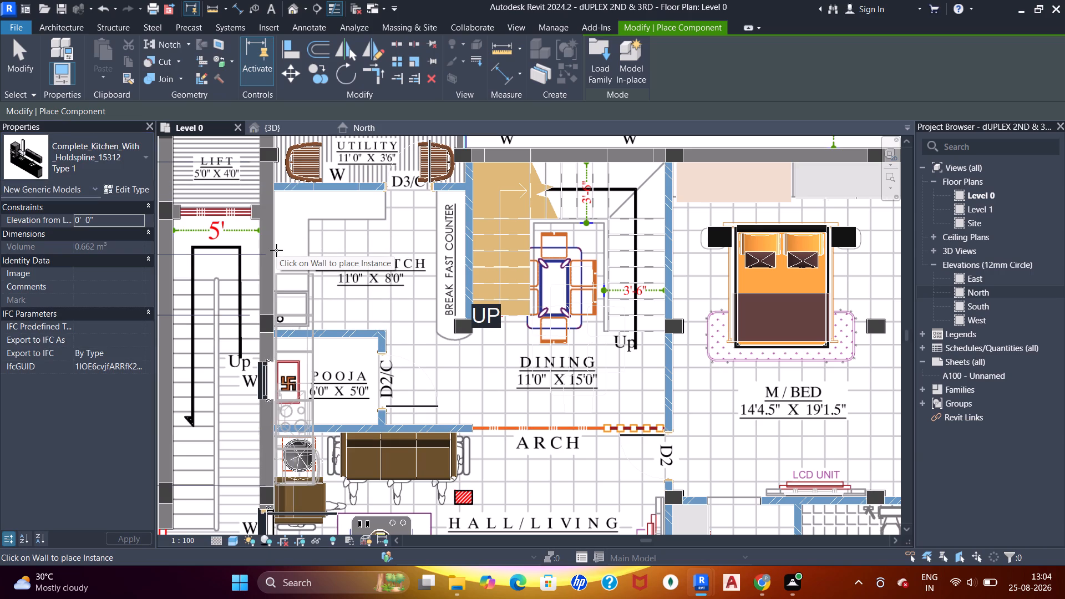
pyautogui.click(276, 209)
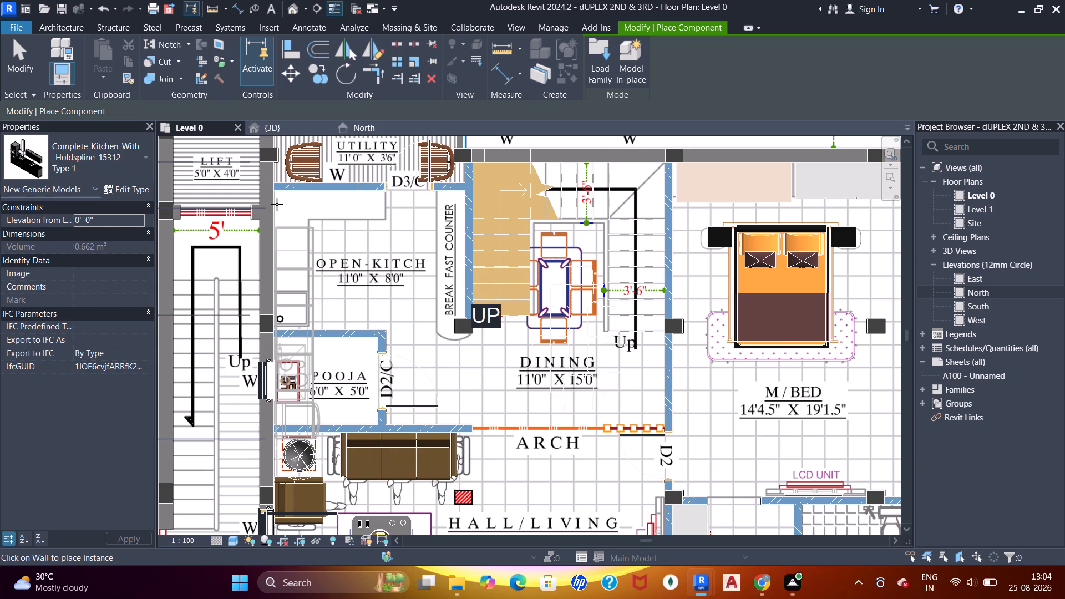
pyautogui.press('Escape')
pyautogui.press('Escape')
pyautogui.press('Escape')
pyautogui.press('Escape')
pyautogui.press('Escape')
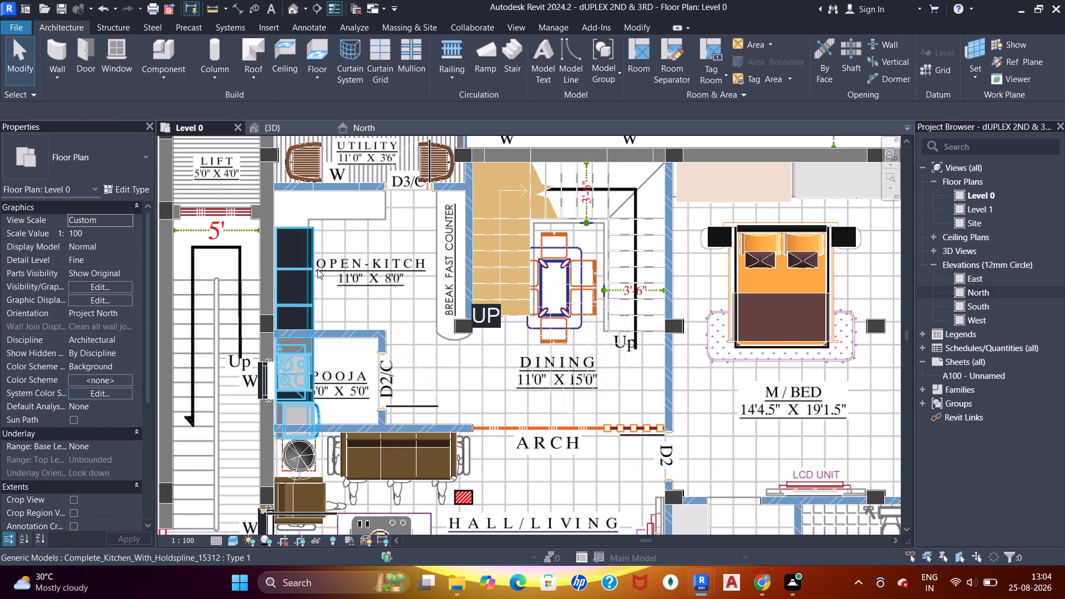
# Nudge the placed kitchen unit along its wall until its end meets the utility room wall.
pyautogui.click(317, 269)
pyautogui.press('Up')
pyautogui.press('Up')
pyautogui.press('Up')
pyautogui.press('Up')
pyautogui.press('Up')
pyautogui.press('Up')
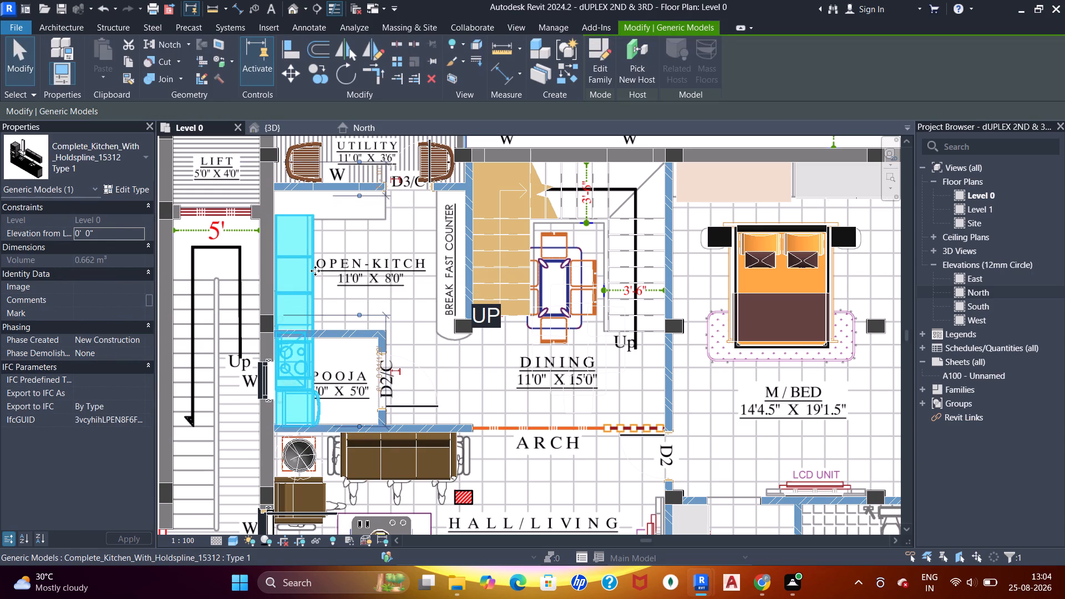
pyautogui.press('Up')
pyautogui.press('Up')
pyautogui.press('Up')
pyautogui.press('Up')
pyautogui.press('Up')
pyautogui.press('Up')
# Open the placed Complete_Kitchen_With_Holdspline_15312 family for editing and try to delete its host wall.
pyautogui.doubleClick(304, 278)
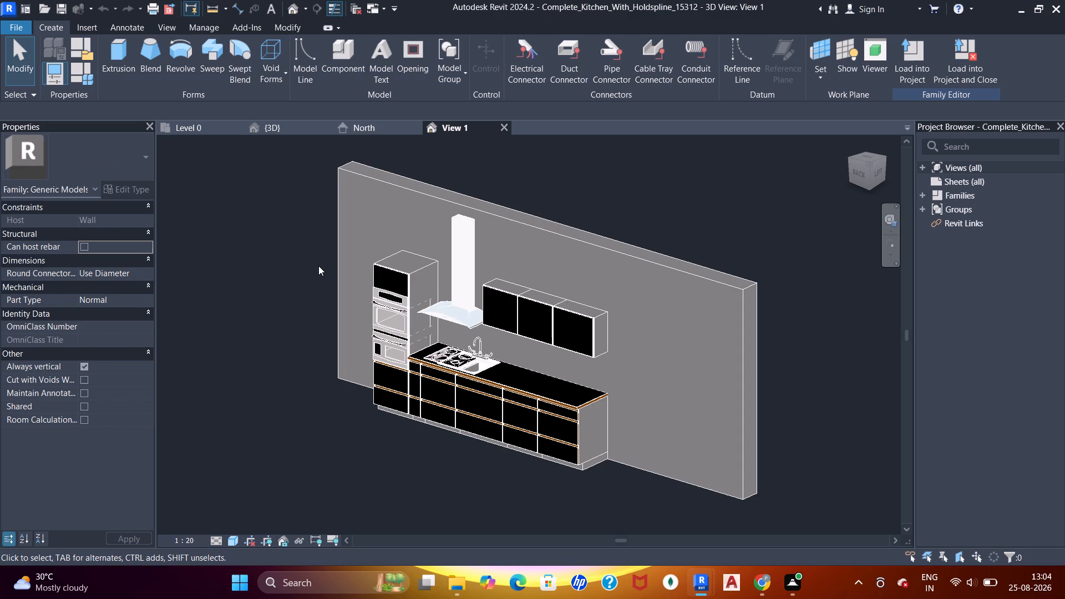
pyautogui.scroll(-4, 522, 248)
pyautogui.keyDown('shift'); pyautogui.moveTo(532, 298); pyautogui.dragTo(582, 298, button='middle'); pyautogui.keyUp('shift')
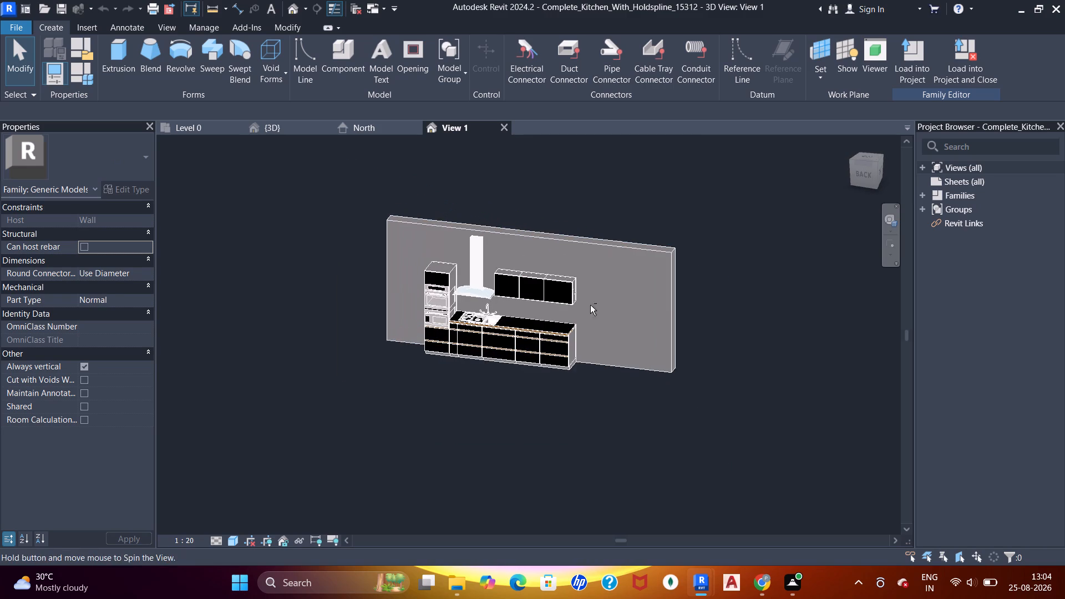
pyautogui.moveTo(694, 393); pyautogui.dragTo(631, 290)
pyautogui.press('Delete')
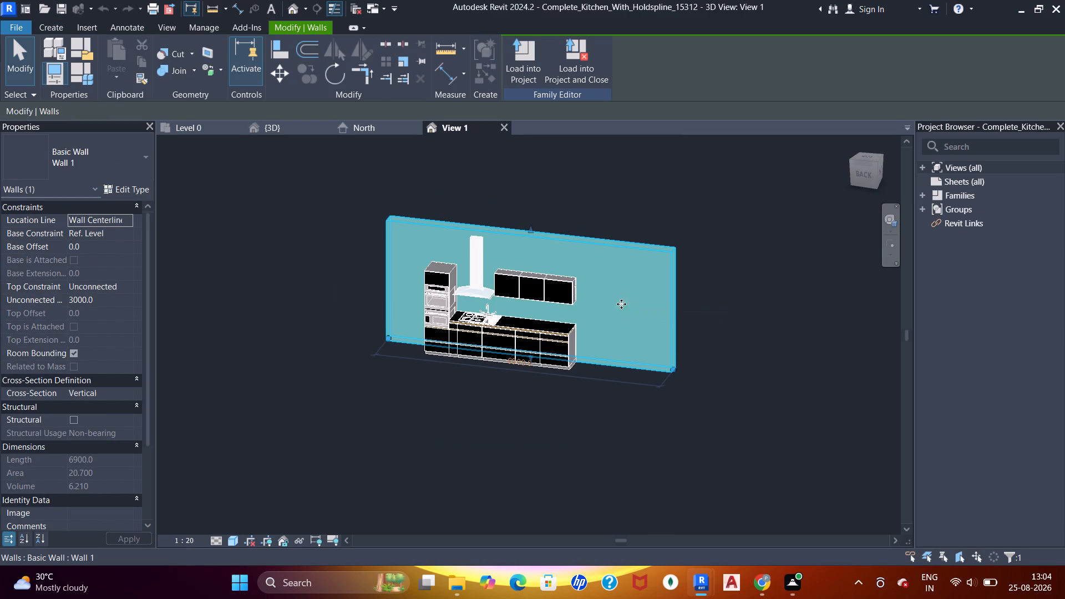
# Shorten the family's host wall from both ends to a length of 4100 mm around the kitchen units.
pyautogui.scroll(2, 672, 313)
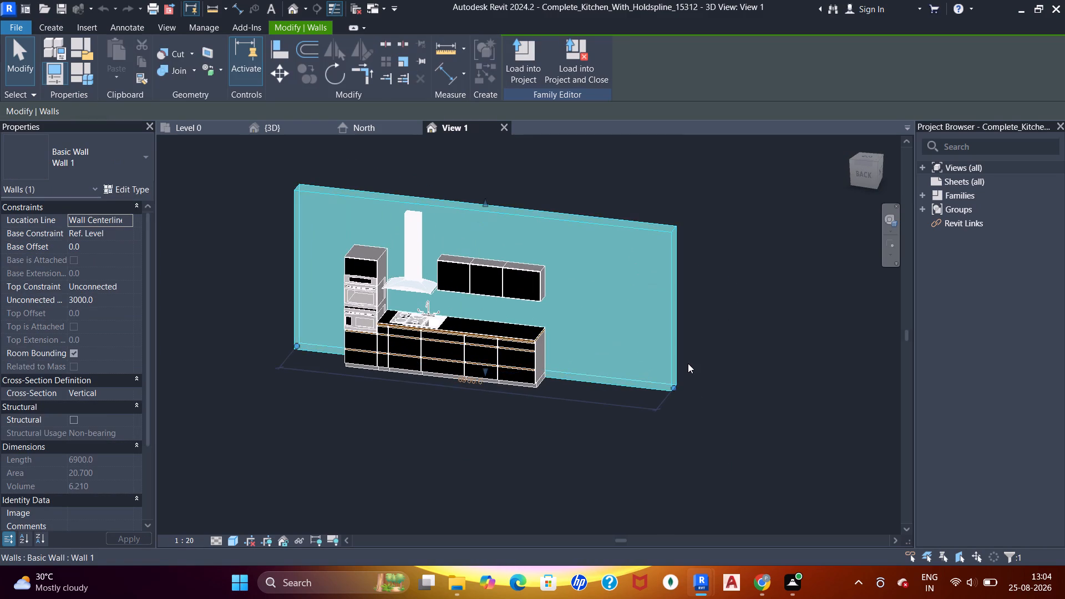
pyautogui.keyDown('shift'); pyautogui.moveTo(682, 366); pyautogui.dragTo(707, 337, button='middle'); pyautogui.keyUp('shift')
pyautogui.moveTo(684, 375); pyautogui.dragTo(607, 375)
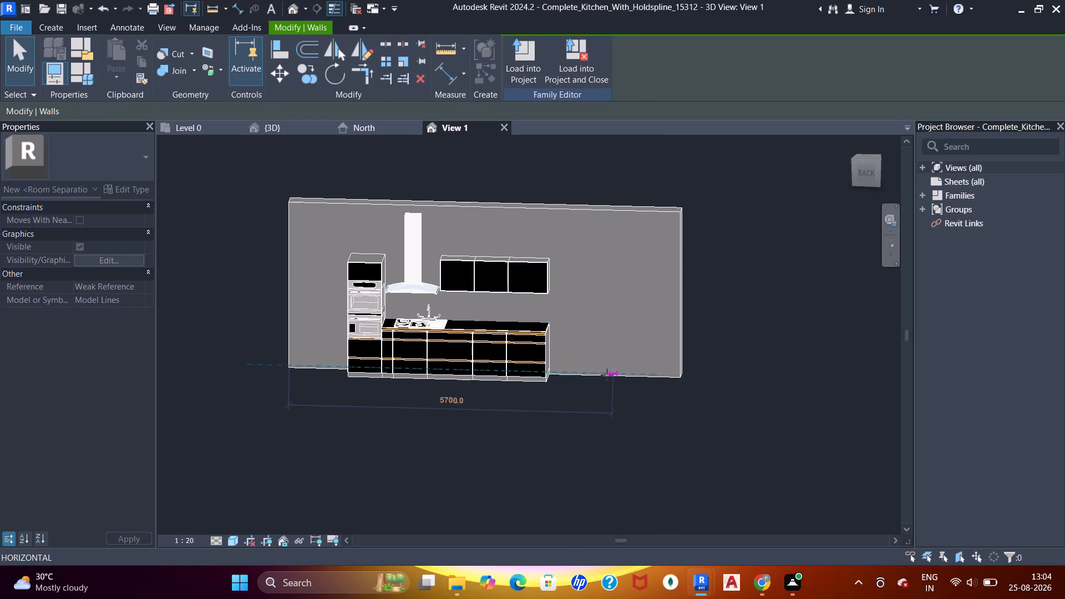
pyautogui.moveTo(607, 375); pyautogui.dragTo(568, 375)
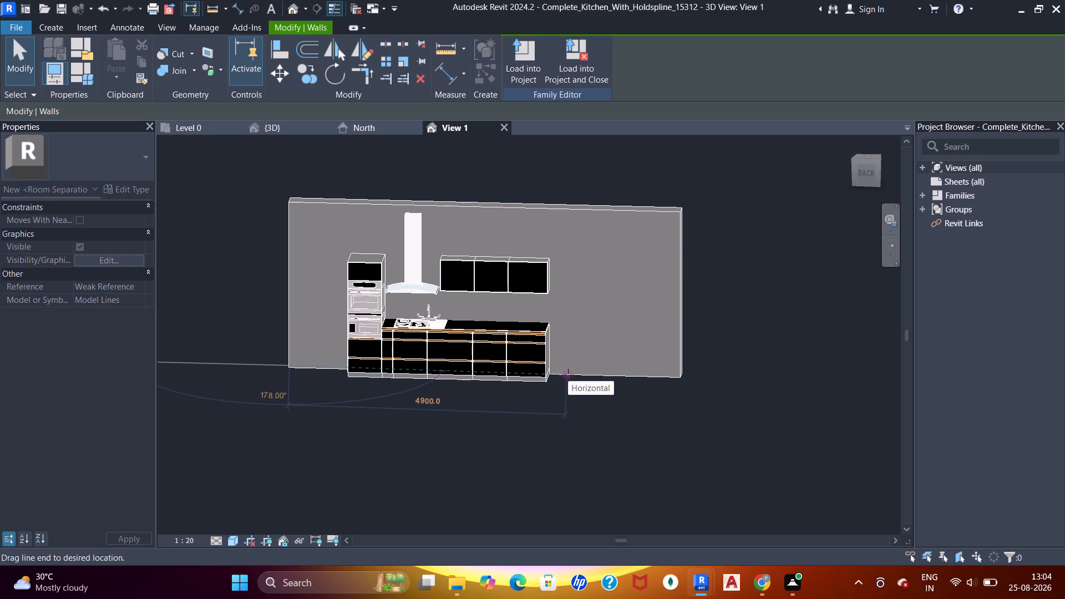
pyautogui.moveTo(568, 375); pyautogui.dragTo(572, 374)
pyautogui.scroll(4, 573, 375)
pyautogui.moveTo(520, 390); pyautogui.dragTo(598, 373, button='middle')
pyautogui.scroll(-5, 474, 289)
pyautogui.moveTo(394, 302); pyautogui.dragTo(534, 270, button='middle')
pyautogui.scroll(3, 403, 297)
pyautogui.moveTo(452, 304); pyautogui.dragTo(511, 299)
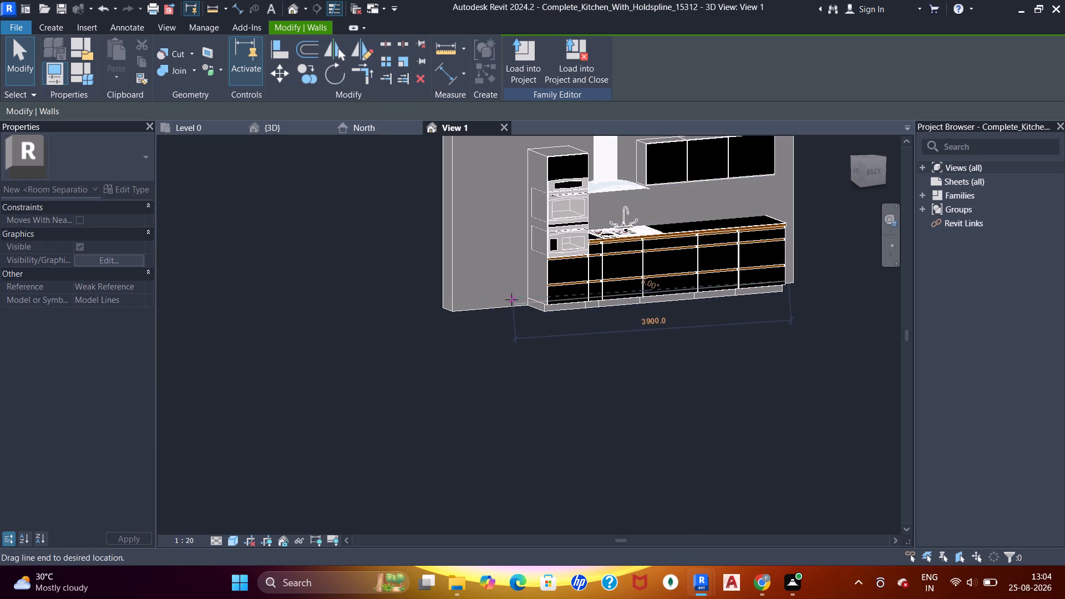
pyautogui.moveTo(511, 299); pyautogui.dragTo(509, 303)
pyautogui.scroll(-4, 516, 295)
pyautogui.keyDown('shift'); pyautogui.scroll(1, 641, 319); pyautogui.keyUp('shift')
pyautogui.keyDown('shift'); pyautogui.moveTo(641, 321); pyautogui.dragTo(567, 343, button='middle'); pyautogui.keyUp('shift')
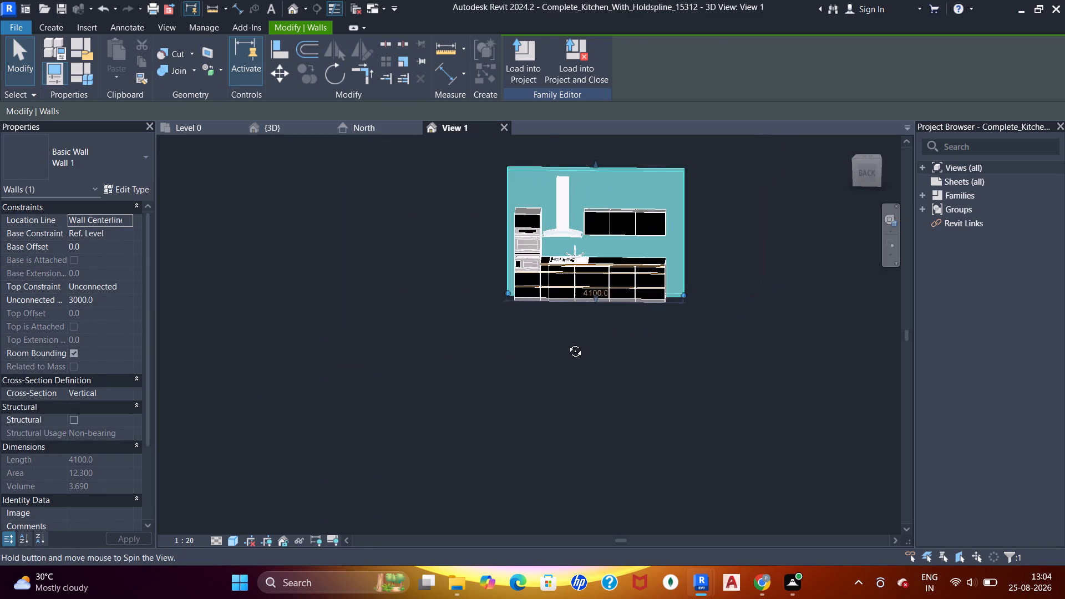
pyautogui.keyDown('shift'); pyautogui.moveTo(567, 343); pyautogui.dragTo(521, 333, button='middle'); pyautogui.keyUp('shift')
# Lower the top of the host wall to an unconnected height of about 2820 mm.
pyautogui.scroll(4, 583, 159)
pyautogui.moveTo(602, 169); pyautogui.dragTo(606, 200)
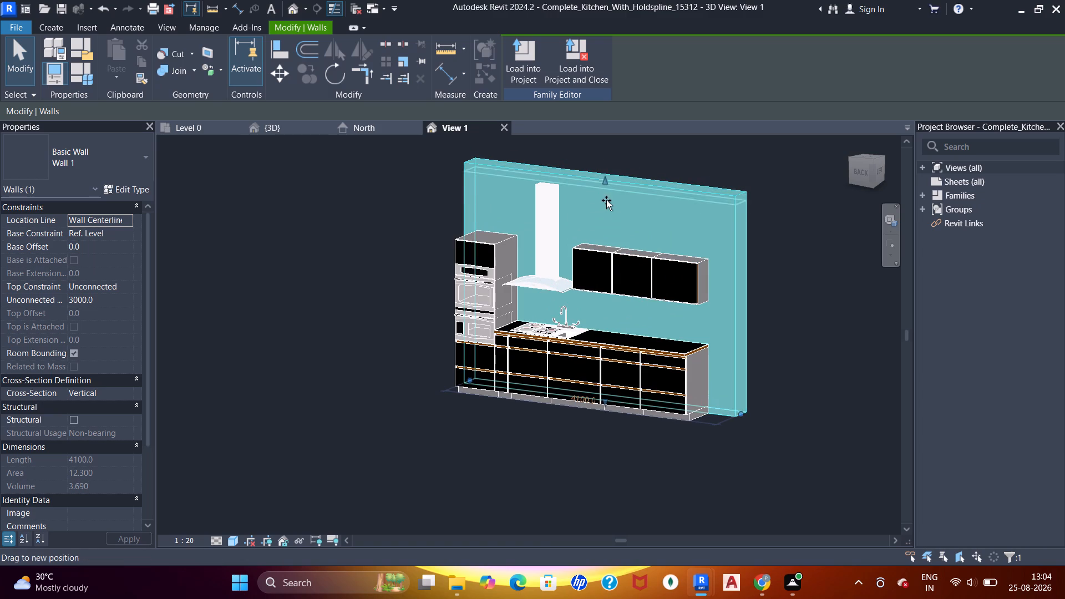
pyautogui.moveTo(606, 200); pyautogui.dragTo(607, 190)
pyautogui.press('Escape')
pyautogui.scroll(-3, 589, 185)
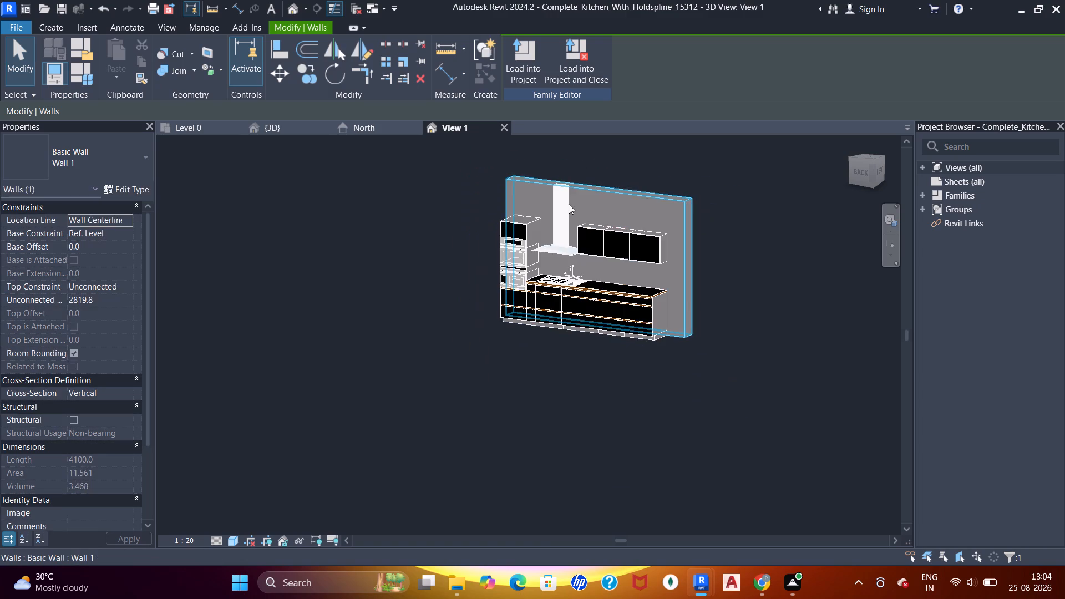
# Check the unit's fit in the Level 0 plan, and delete the tall oven and microwave cabinet from the family.
pyautogui.moveTo(569, 209); pyautogui.dragTo(630, 169, button='middle')
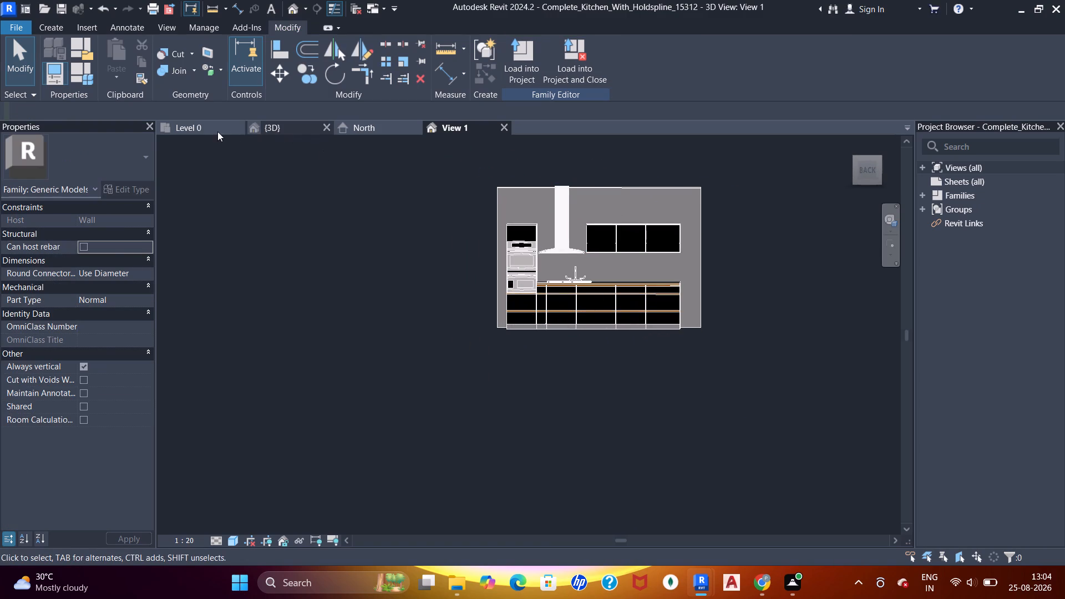
pyautogui.click(203, 129)
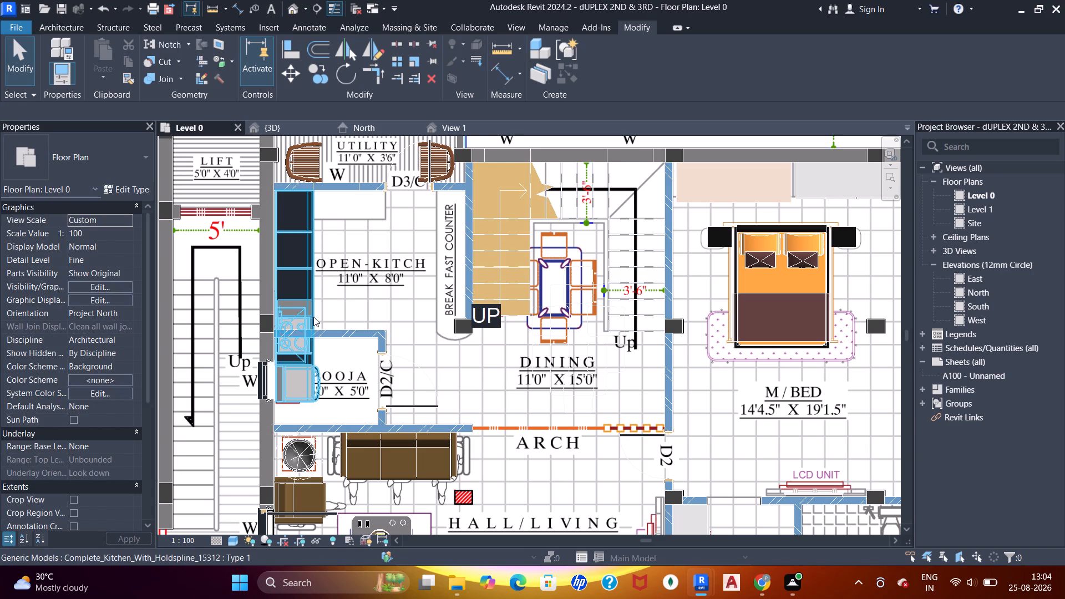
pyautogui.click(429, 131)
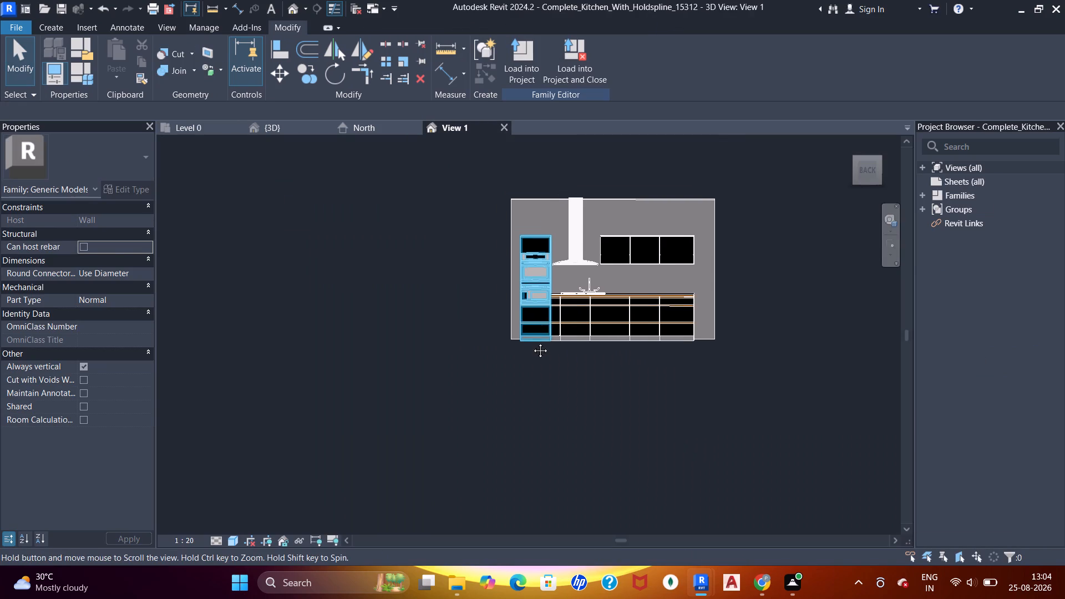
pyautogui.keyDown('shift'); pyautogui.moveTo(537, 347); pyautogui.dragTo(549, 369, button='middle'); pyautogui.keyUp('shift')
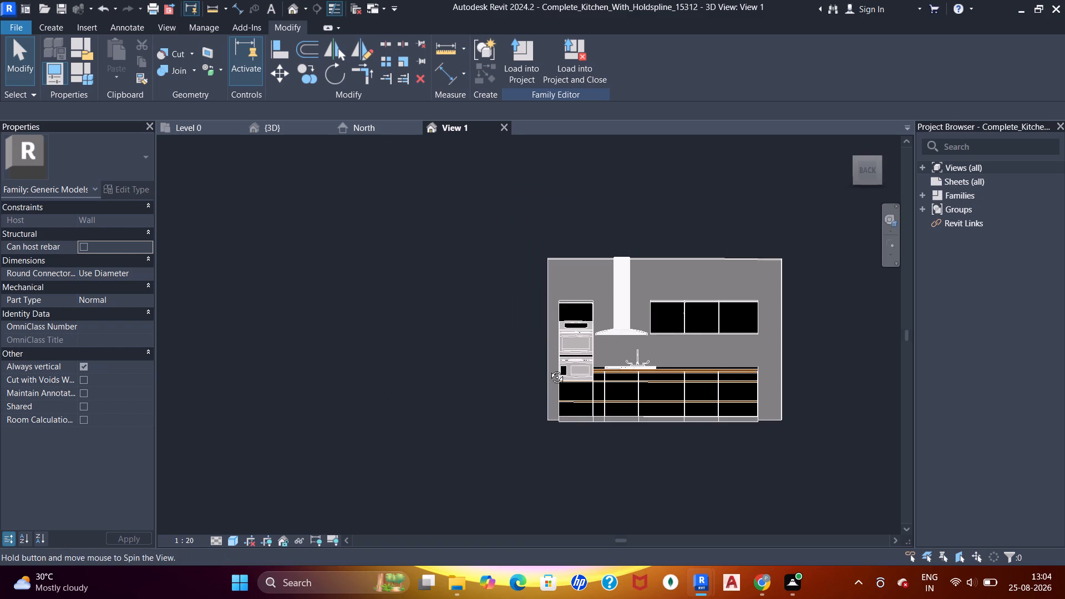
pyautogui.keyDown('shift'); pyautogui.moveTo(549, 369); pyautogui.dragTo(597, 423, button='middle'); pyautogui.keyUp('shift')
pyautogui.moveTo(603, 410); pyautogui.dragTo(533, 301, button='middle')
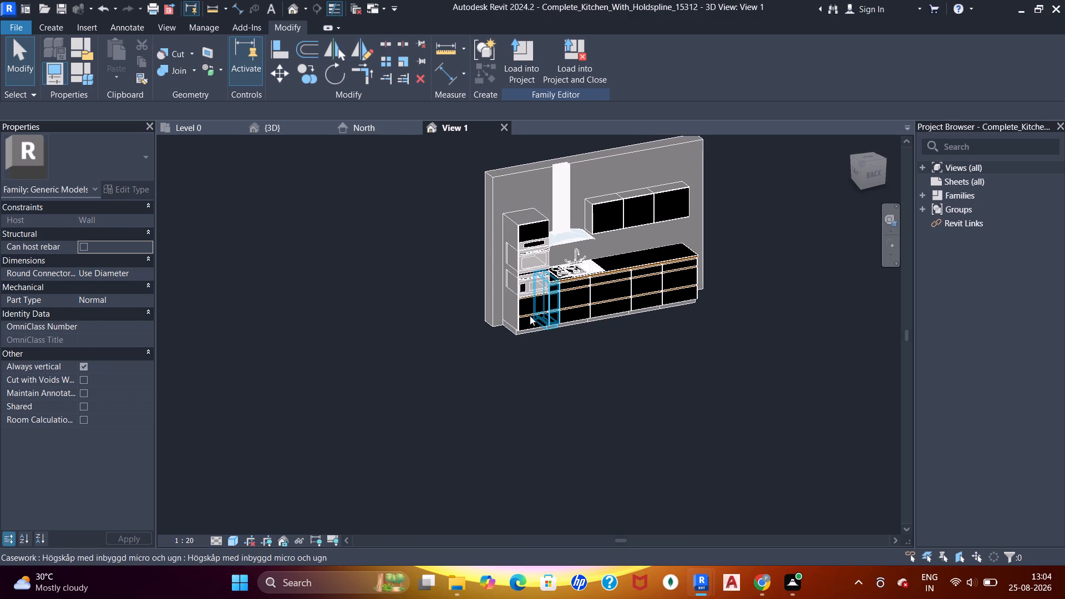
pyautogui.scroll(3, 532, 278)
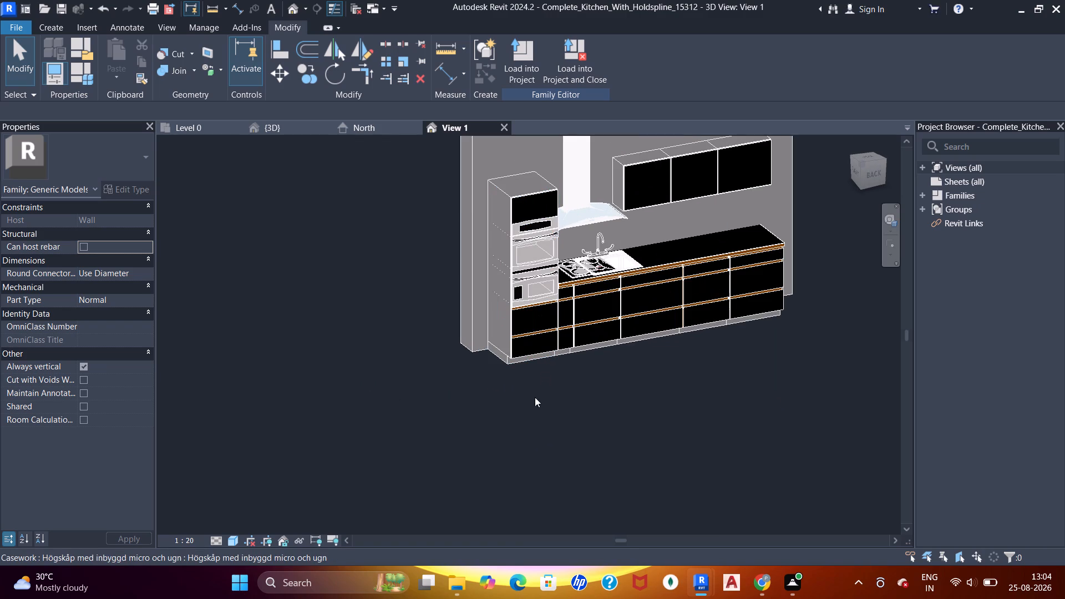
pyautogui.moveTo(546, 361); pyautogui.dragTo(549, 370, button='middle')
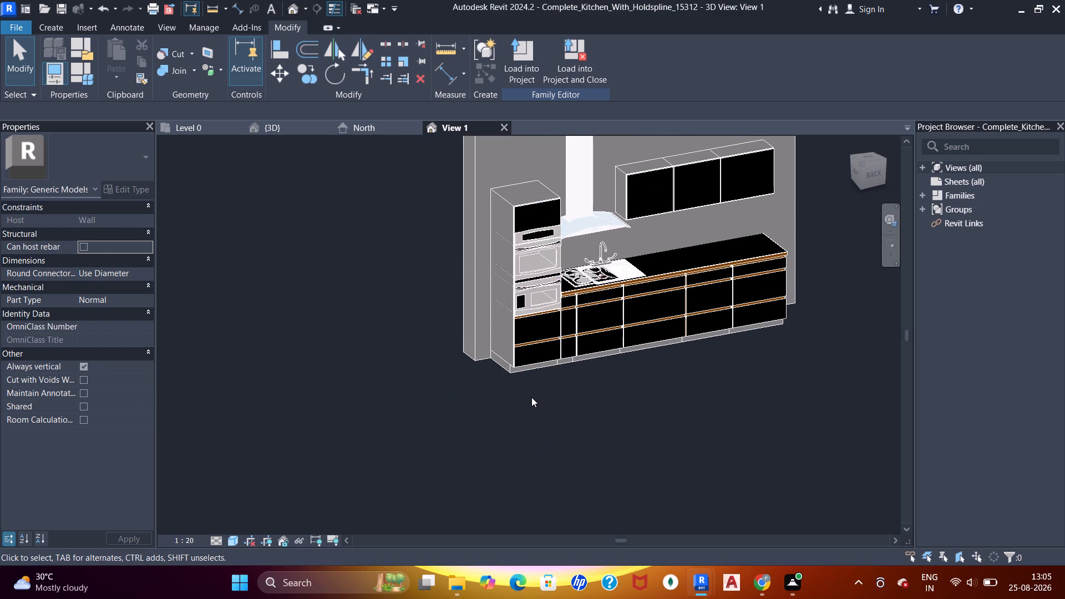
pyautogui.click(531, 397)
pyautogui.click(509, 269)
pyautogui.press('Delete')
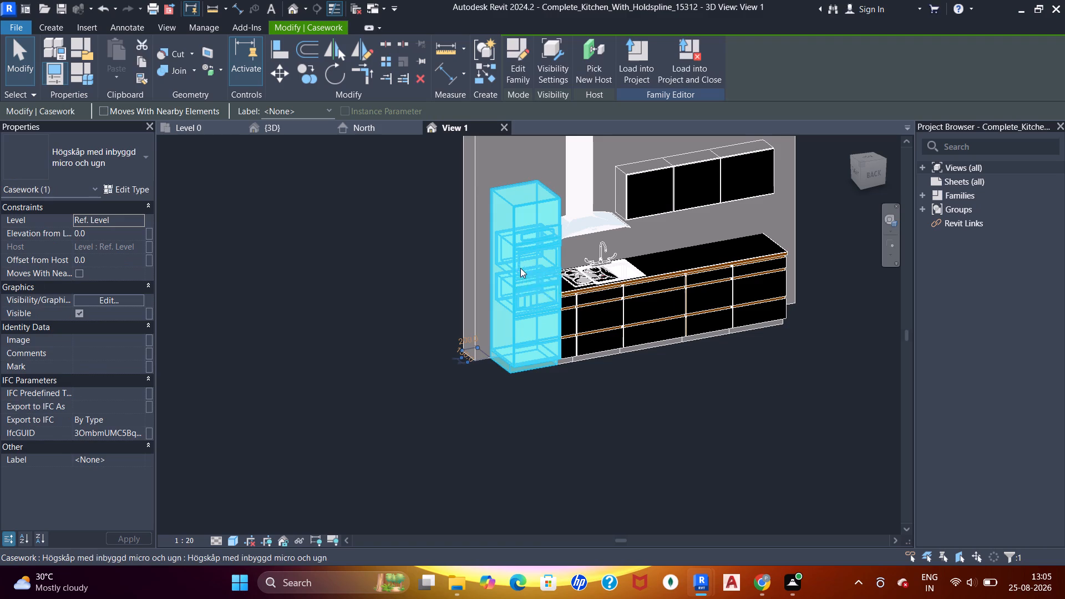
# Shorten the host wall at both ends to 2860 mm, removing the conflicting constraints and the dimension reference.
pyautogui.click(499, 339)
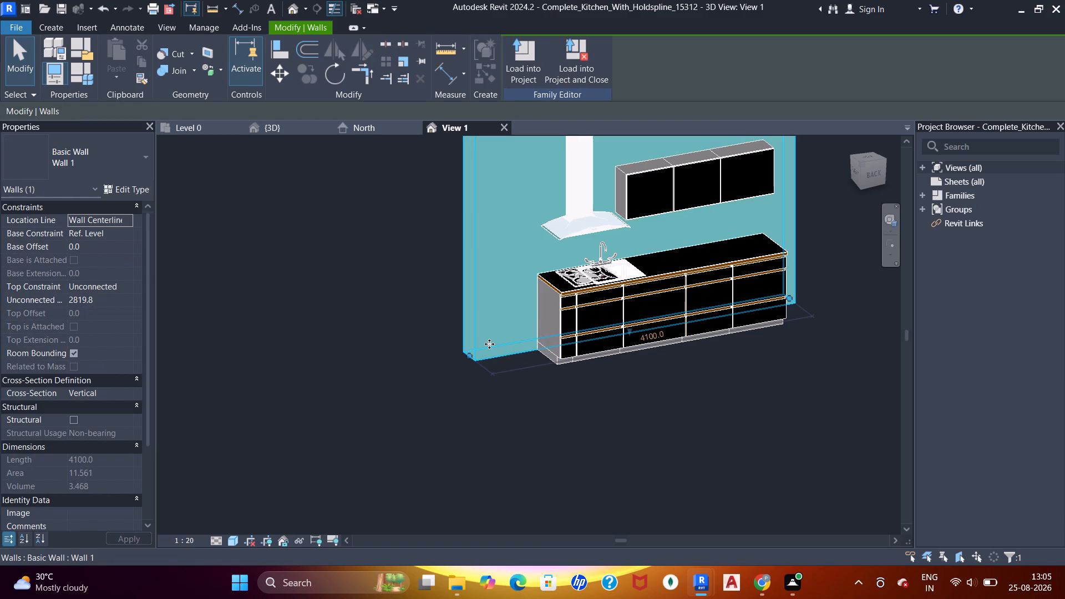
pyautogui.moveTo(473, 356); pyautogui.dragTo(525, 343)
pyautogui.keyDown('shift'); pyautogui.moveTo(601, 358); pyautogui.dragTo(464, 327, button='middle'); pyautogui.keyUp('shift')
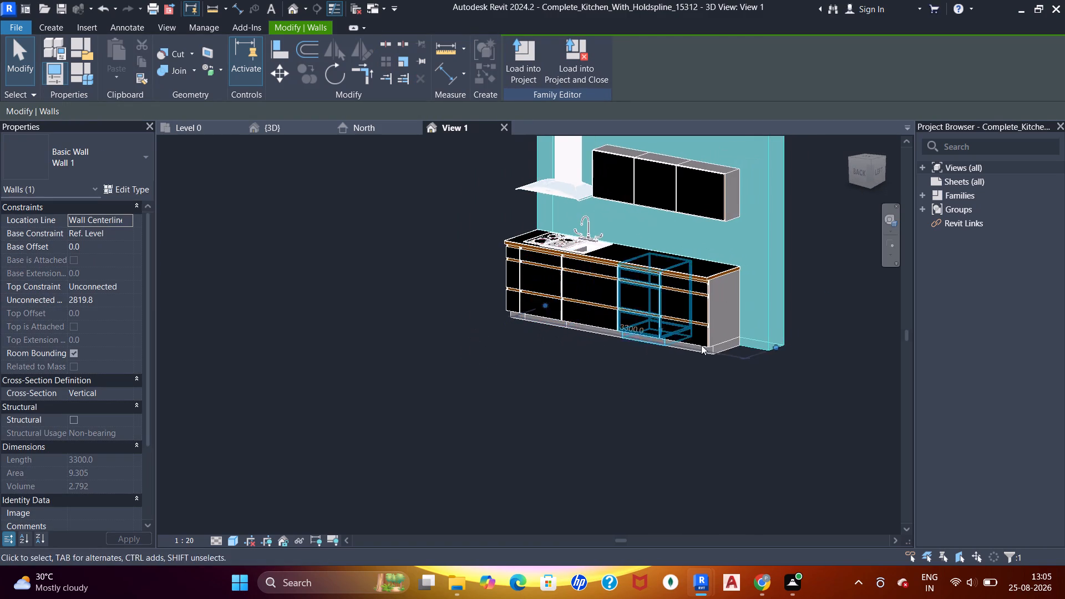
pyautogui.scroll(3, 723, 345)
pyautogui.moveTo(802, 347); pyautogui.dragTo(772, 341)
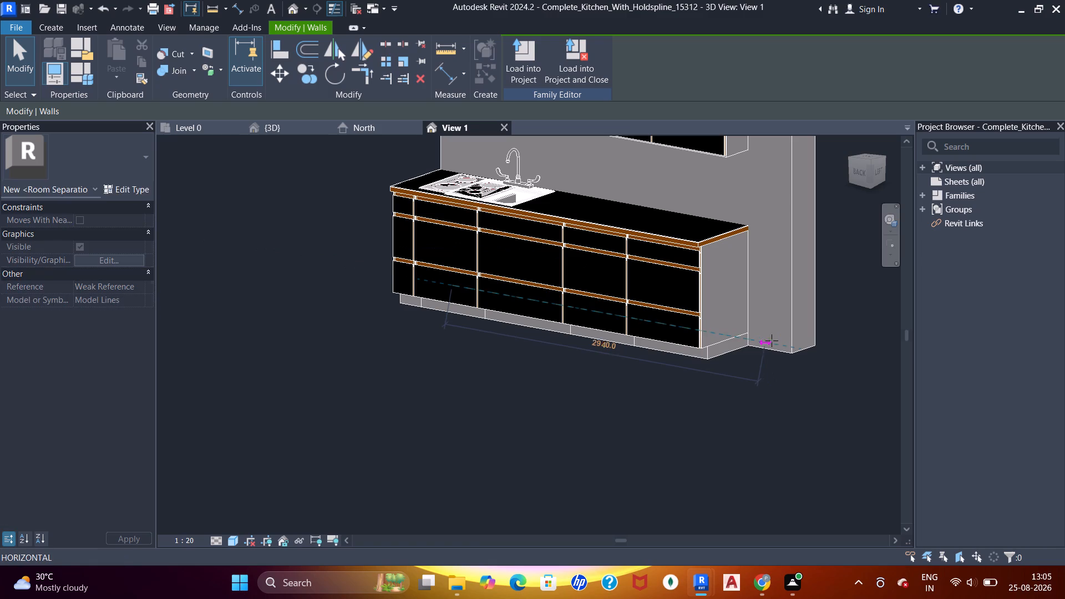
pyautogui.moveTo(772, 341); pyautogui.dragTo(766, 338)
pyautogui.scroll(-2, 603, 307)
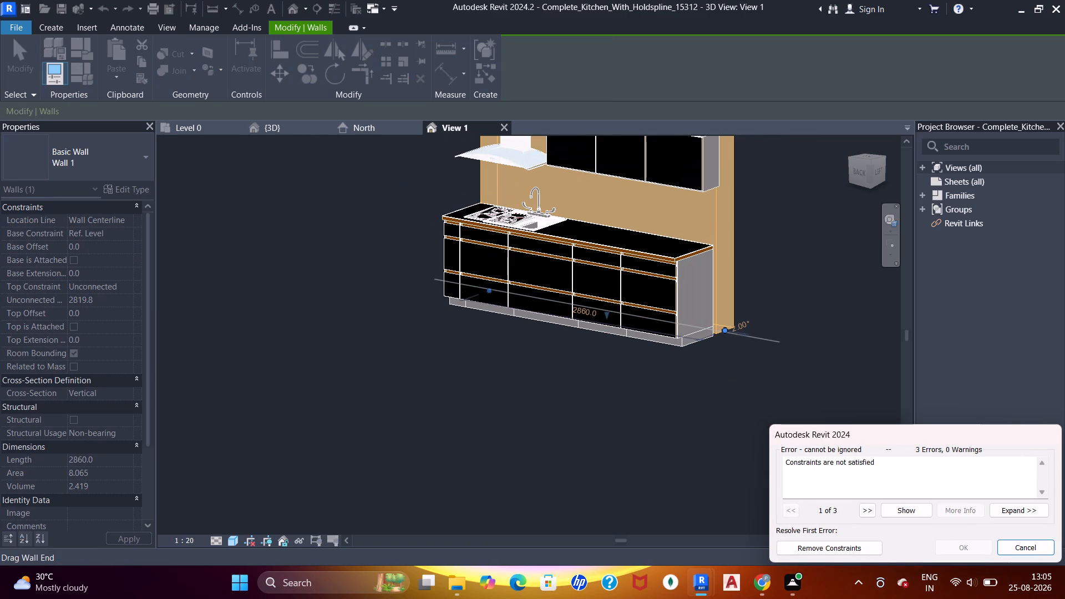
pyautogui.click(822, 540)
pyautogui.keyDown('shift'); pyautogui.moveTo(745, 345); pyautogui.dragTo(658, 374, button='middle'); pyautogui.keyUp('shift')
pyautogui.keyDown('shift'); pyautogui.moveTo(631, 374); pyautogui.dragTo(622, 374, button='middle'); pyautogui.keyUp('shift')
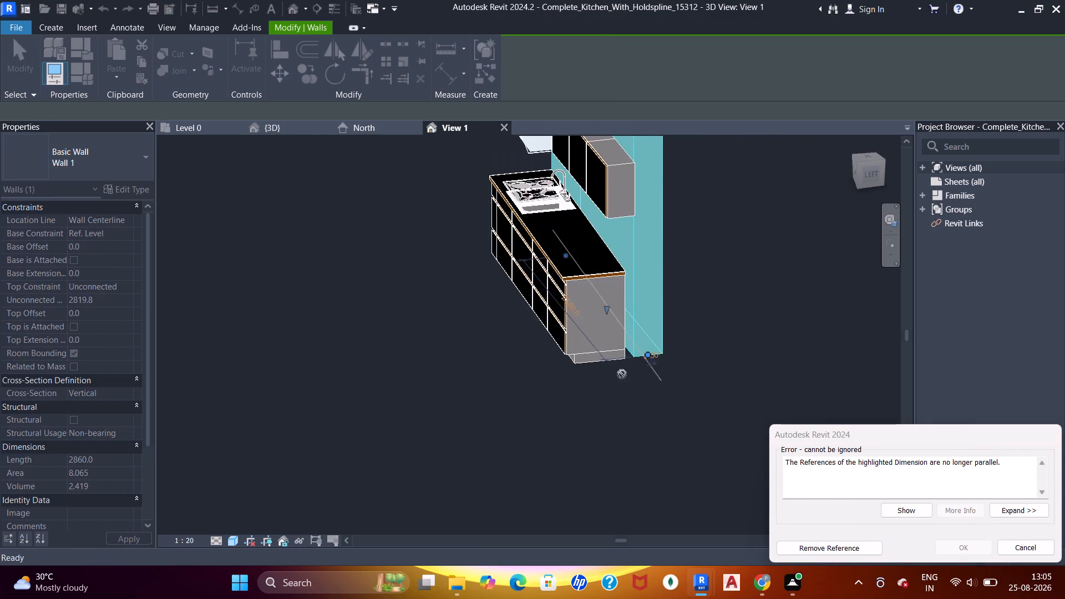
pyautogui.keyDown('shift'); pyautogui.moveTo(622, 374); pyautogui.dragTo(576, 331, button='middle'); pyautogui.keyUp('shift')
pyautogui.keyDown('shift'); pyautogui.moveTo(582, 326); pyautogui.dragTo(607, 329, button='middle'); pyautogui.keyUp('shift')
pyautogui.scroll(3, 612, 323)
pyautogui.keyDown('shift'); pyautogui.moveTo(610, 318); pyautogui.dragTo(601, 313, button='middle'); pyautogui.keyUp('shift')
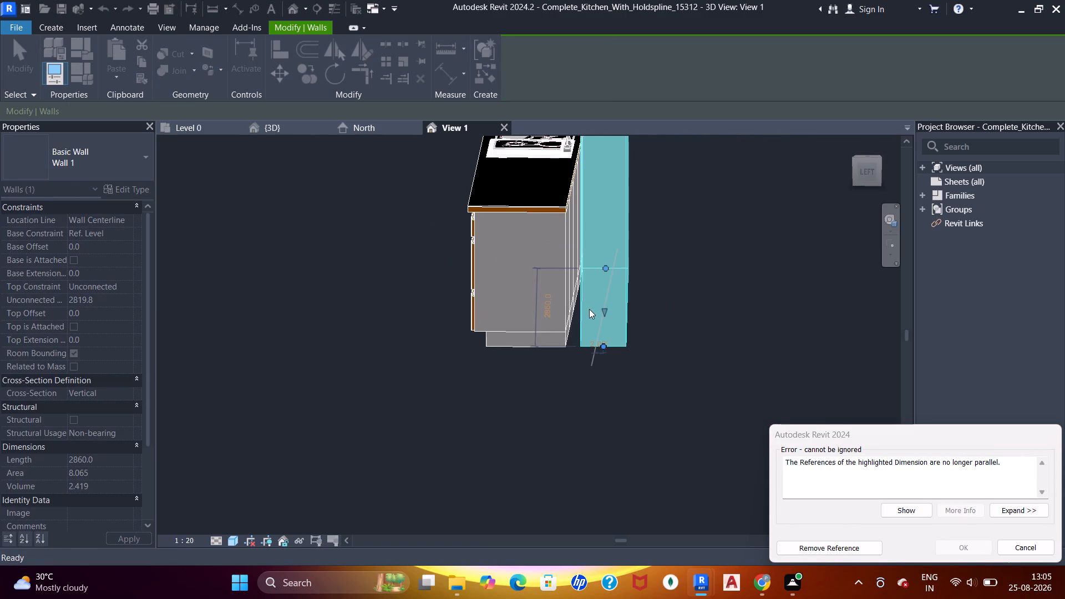
pyautogui.click(833, 546)
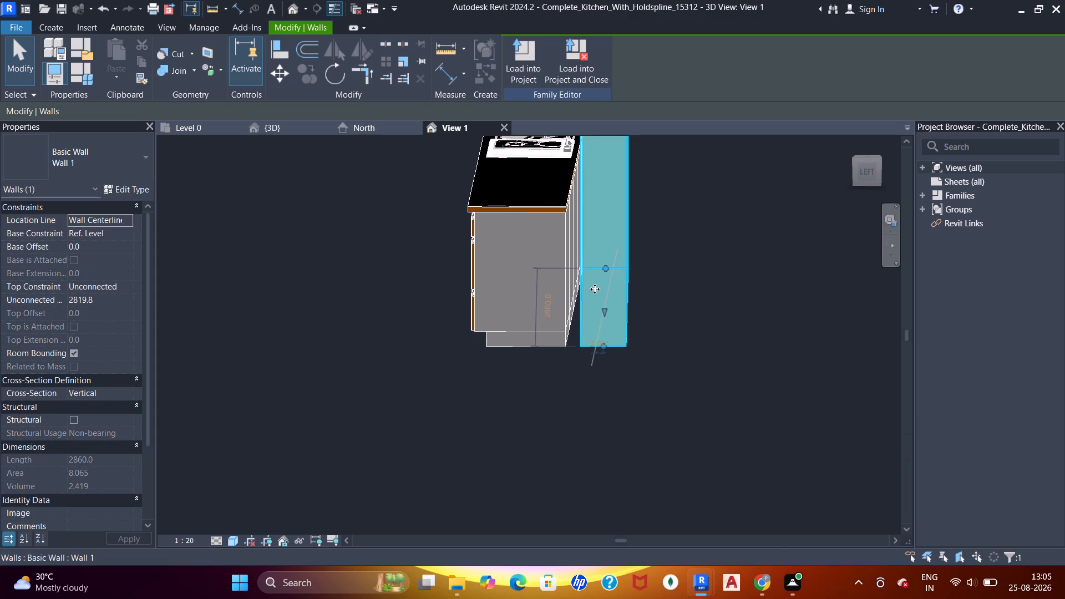
# Align the host wall's front face with the back of the base cabinets.
pyautogui.press('a')
pyautogui.press('a')
pyautogui.press('a')
pyautogui.click(572, 276)
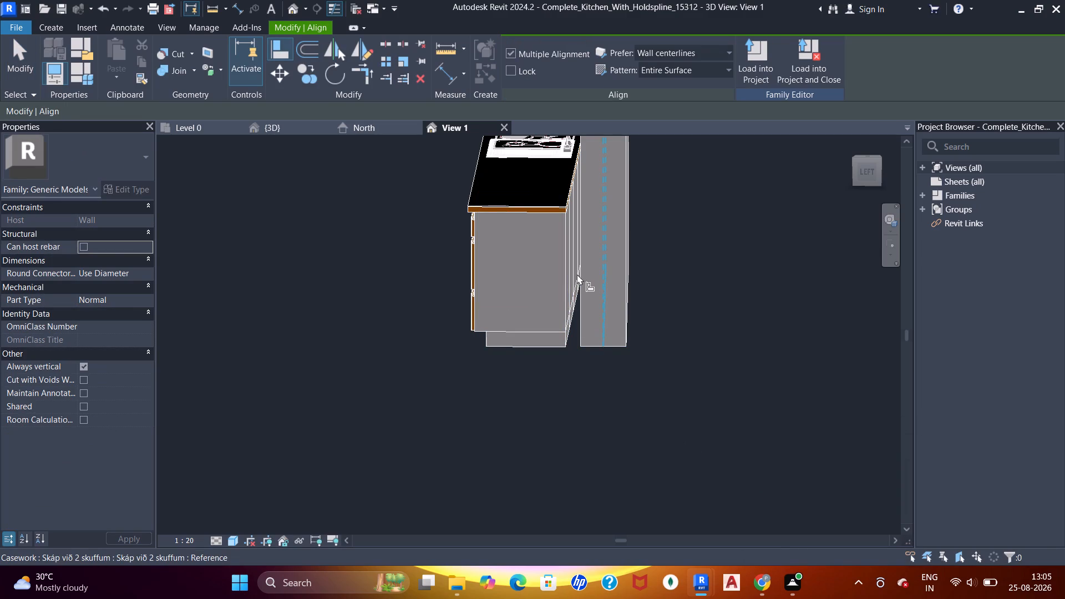
pyautogui.keyDown('shift'); pyautogui.moveTo(584, 283); pyautogui.dragTo(609, 293, button='middle'); pyautogui.keyUp('shift')
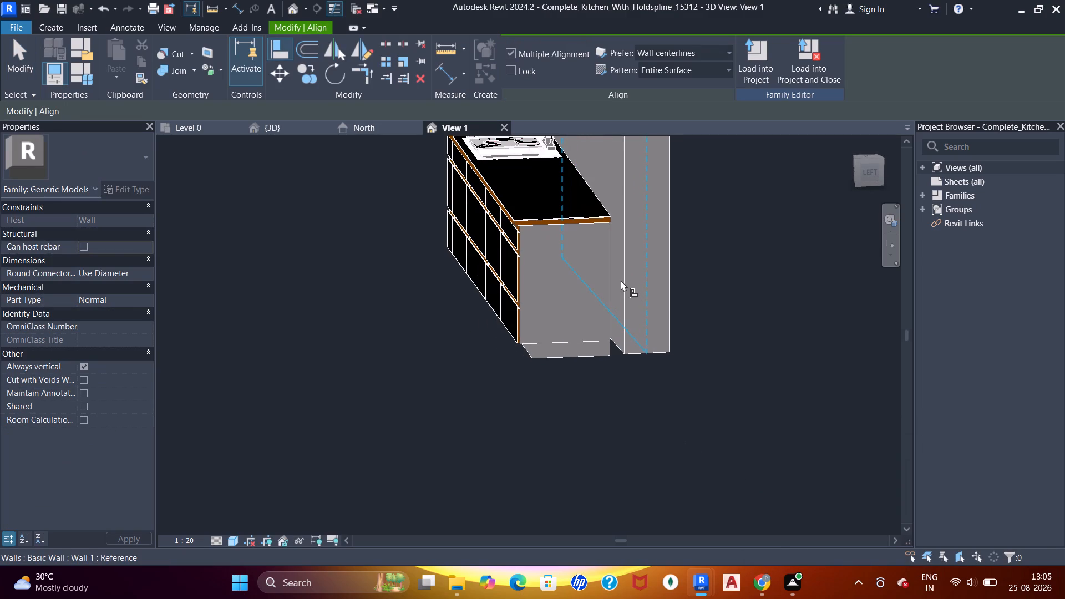
pyautogui.press('Tab')
pyautogui.click(621, 277)
pyautogui.press('Escape')
pyautogui.press('Escape')
pyautogui.scroll(-5, 585, 314)
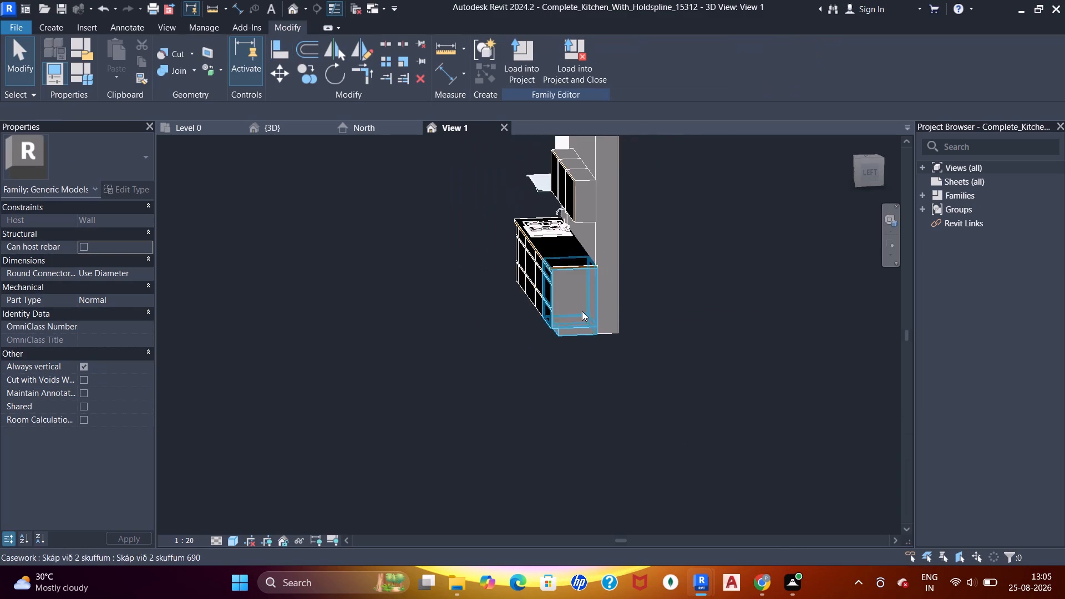
# Load the edited kitchen family into the duplex project, overwriting the existing version and its parameter values.
pyautogui.keyDown('shift'); pyautogui.moveTo(489, 295); pyautogui.dragTo(595, 332, button='middle'); pyautogui.keyUp('shift')
pyautogui.scroll(-4, 581, 306)
pyautogui.keyDown('shift'); pyautogui.moveTo(541, 307); pyautogui.dragTo(609, 316, button='middle'); pyautogui.keyUp('shift')
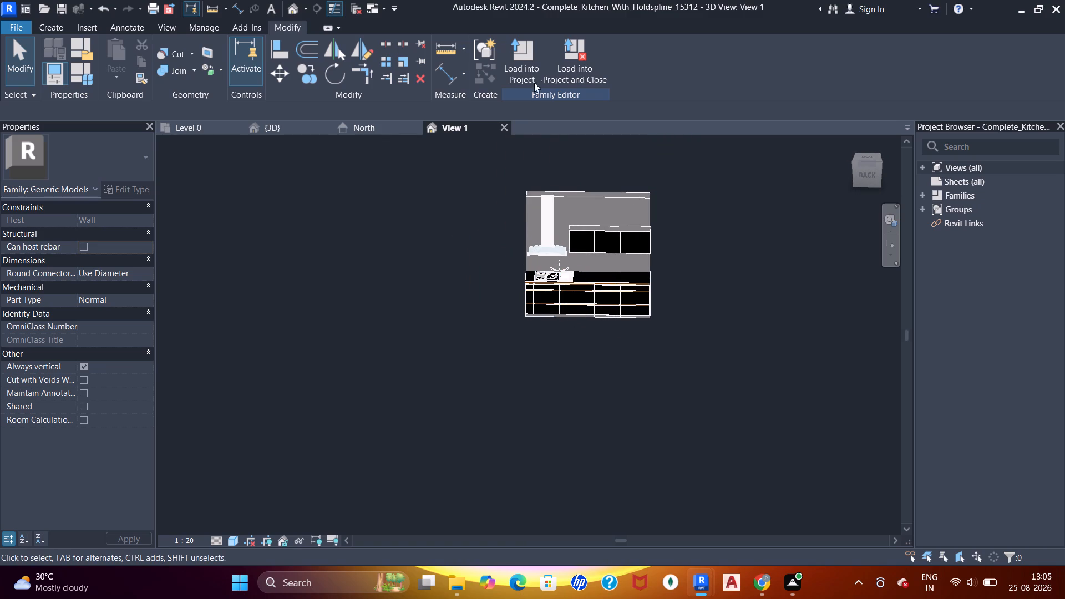
pyautogui.click(535, 69)
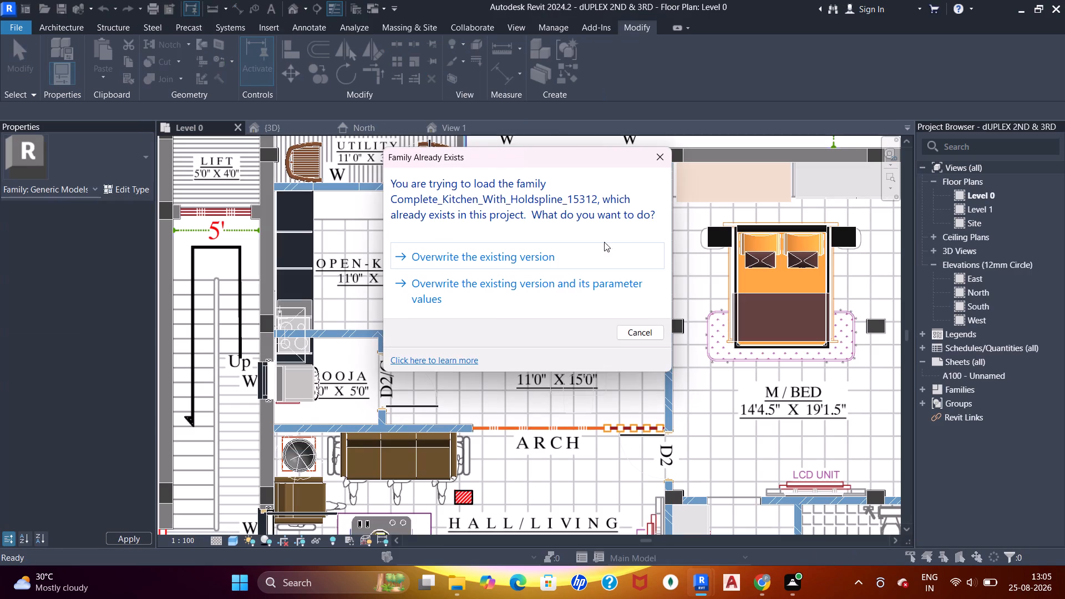
pyautogui.click(503, 281)
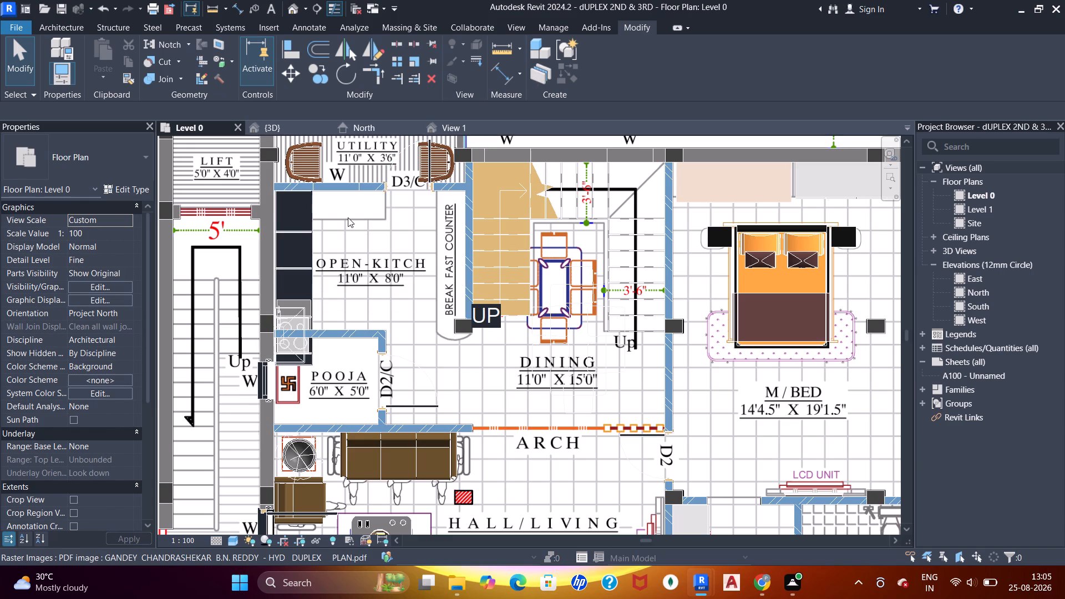
# Reopen the placed kitchen family for editing and delete the 690 mm base cabinet at the end farthest from the cooktop.
pyautogui.doubleClick(289, 219)
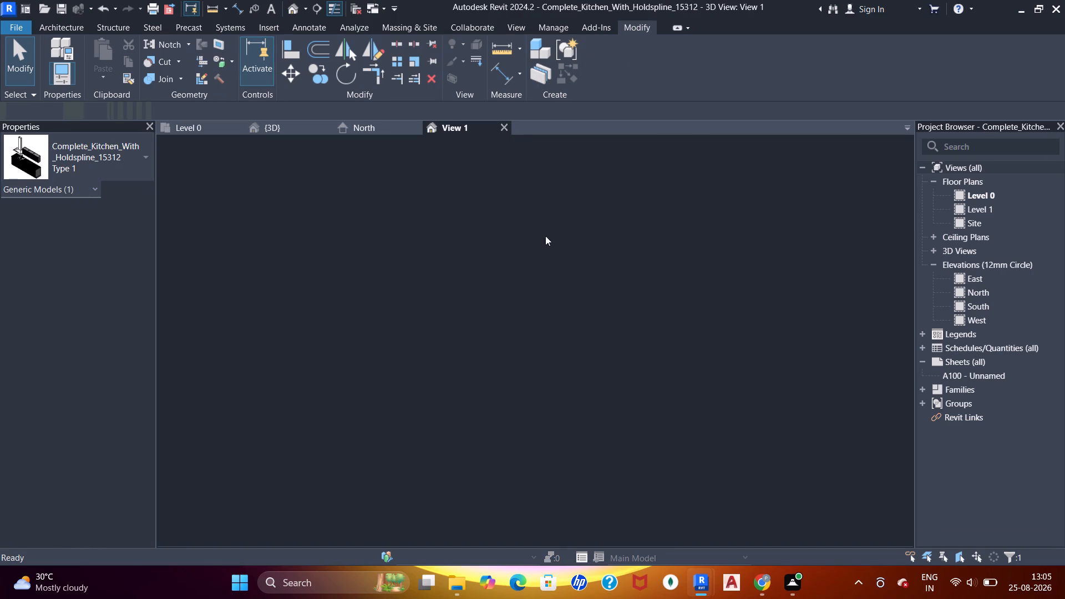
pyautogui.scroll(4, 636, 305)
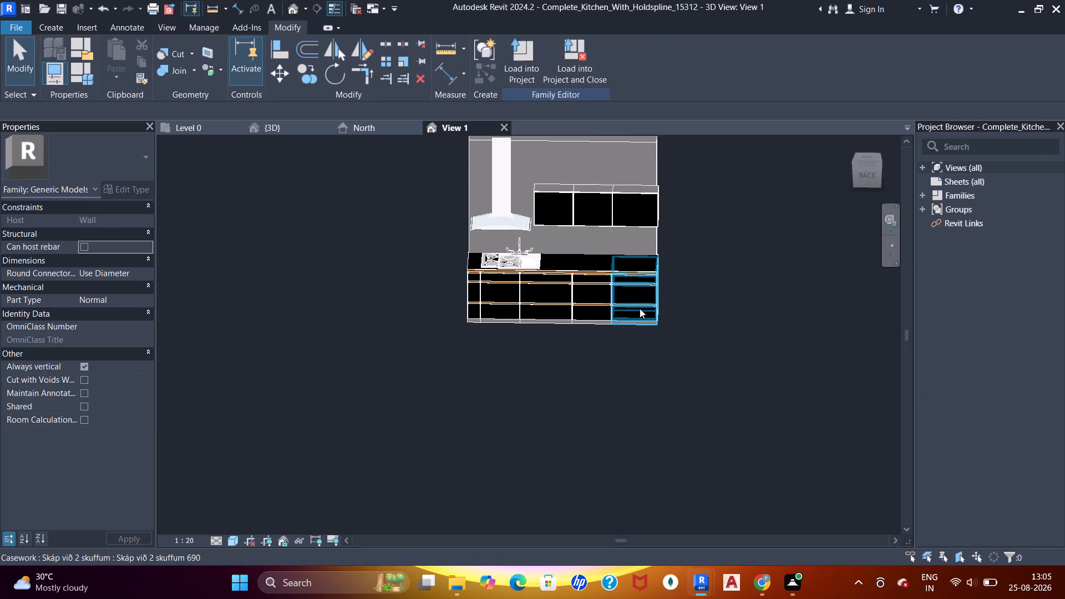
pyautogui.moveTo(640, 309); pyautogui.dragTo(665, 313, button='middle')
pyautogui.click(665, 305)
pyautogui.press('Delete')
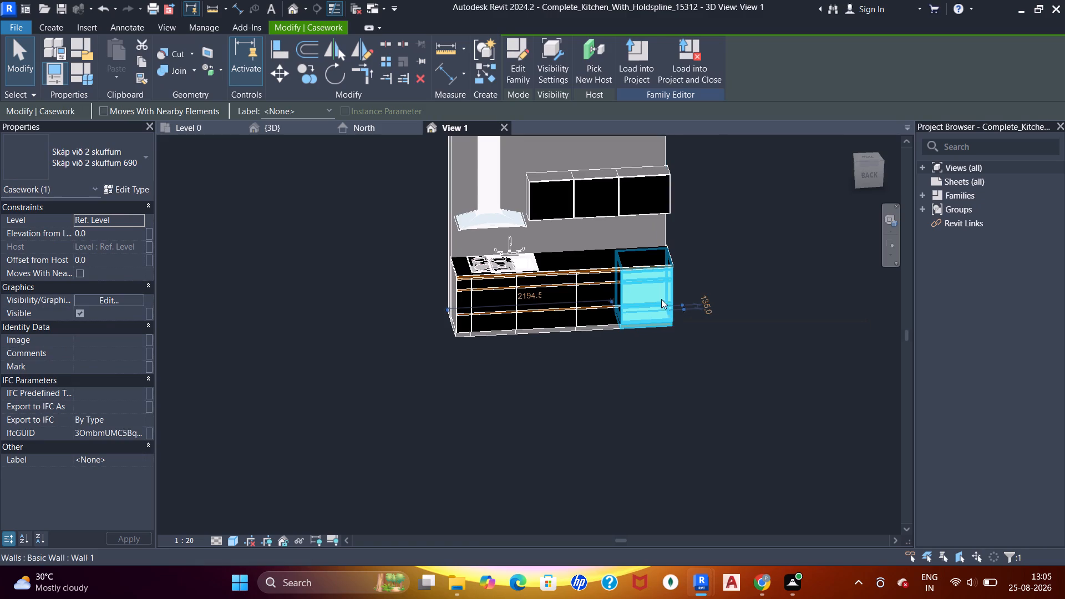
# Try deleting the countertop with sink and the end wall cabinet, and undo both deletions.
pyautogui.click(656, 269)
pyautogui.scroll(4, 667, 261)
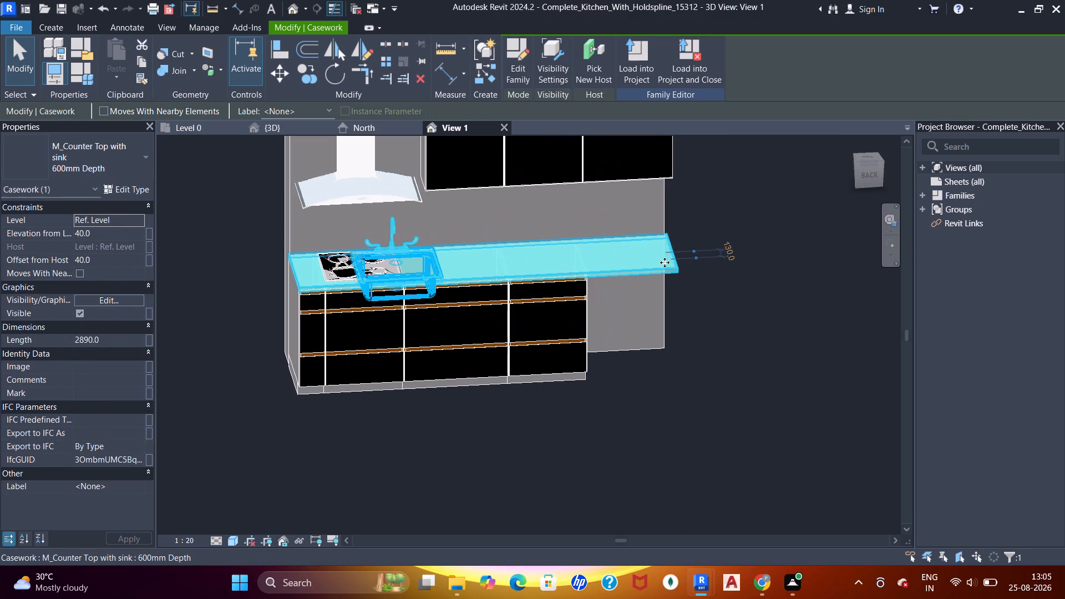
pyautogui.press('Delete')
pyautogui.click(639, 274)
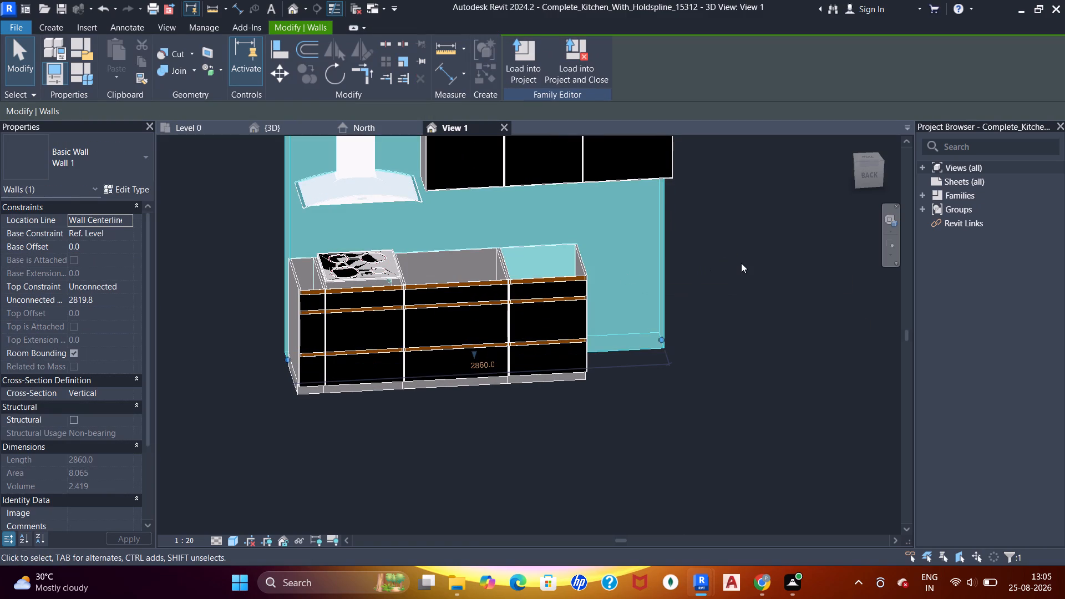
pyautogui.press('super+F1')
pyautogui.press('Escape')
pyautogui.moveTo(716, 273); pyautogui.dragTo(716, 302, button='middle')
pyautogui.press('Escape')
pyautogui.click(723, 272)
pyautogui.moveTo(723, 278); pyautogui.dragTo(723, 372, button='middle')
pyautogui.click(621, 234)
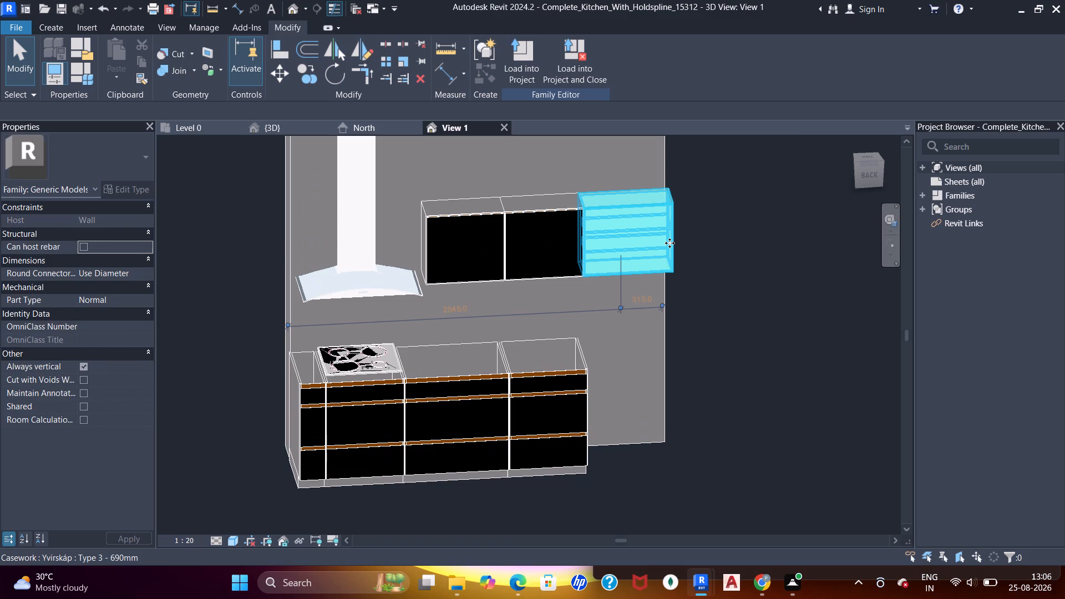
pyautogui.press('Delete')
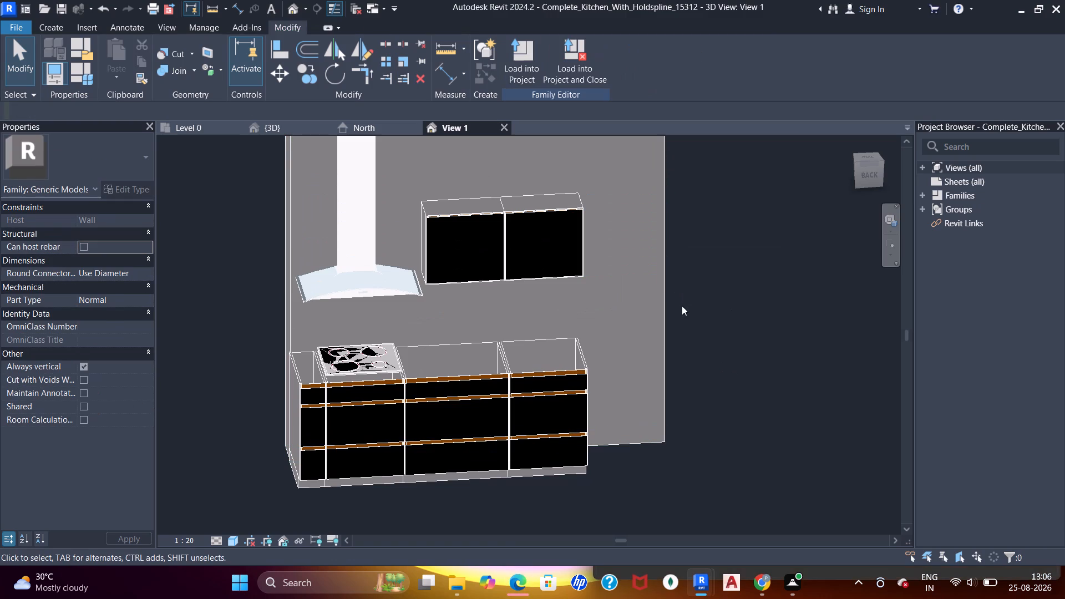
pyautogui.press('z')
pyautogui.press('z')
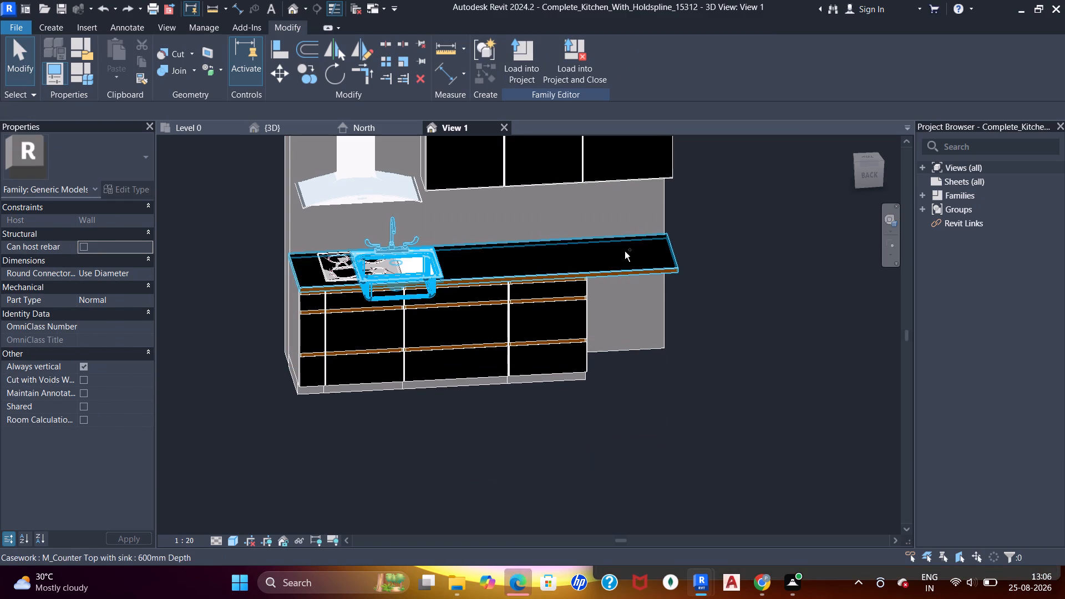
# Delete the 690 mm wall cabinet at the end farthest from the range hood.
pyautogui.click(633, 182)
pyautogui.press('Delete')
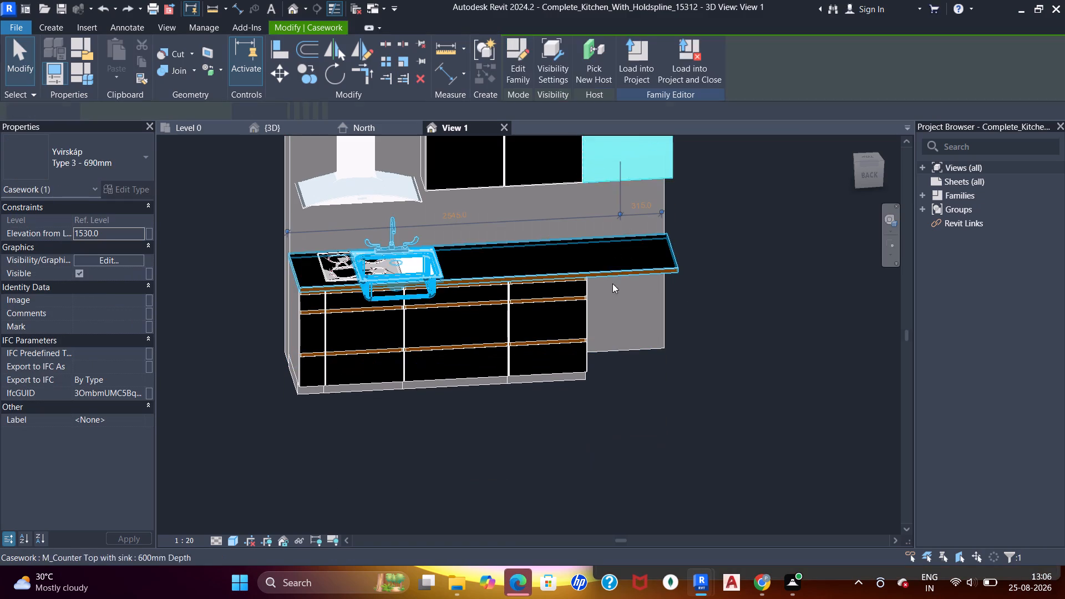
# Shorten the host wall to about 2240 mm, pulling its free end back toward the side of the last remaining base cabinet.
pyautogui.keyDown('shift'); pyautogui.moveTo(657, 316); pyautogui.dragTo(639, 260, button='middle'); pyautogui.keyUp('shift')
pyautogui.scroll(-4, 638, 252)
pyautogui.keyDown('shift'); pyautogui.moveTo(564, 271); pyautogui.dragTo(594, 310, button='middle'); pyautogui.keyUp('shift')
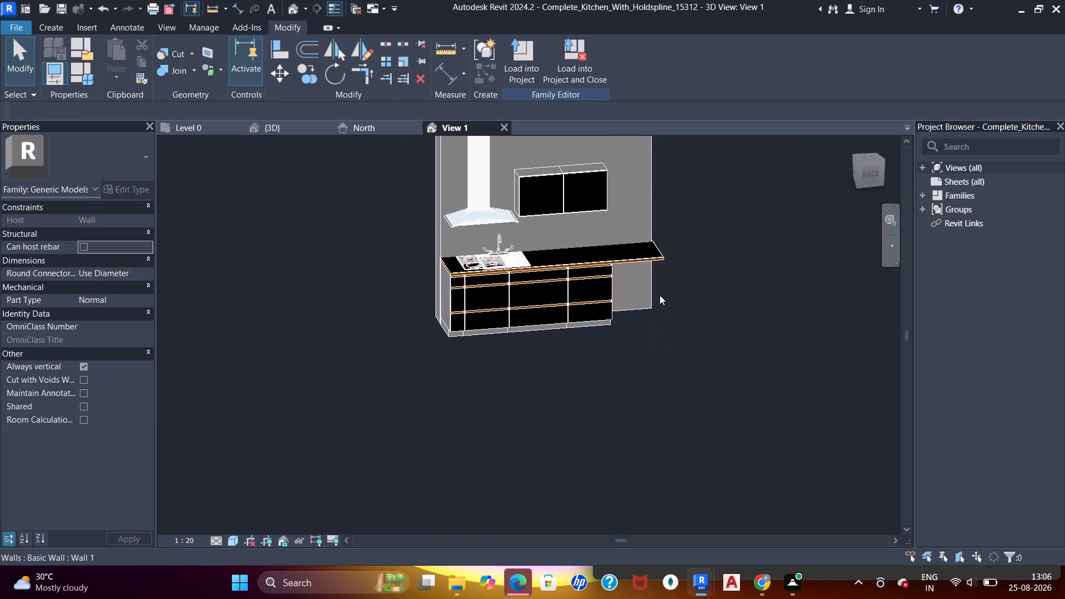
pyautogui.keyDown('shift'); pyautogui.moveTo(658, 298); pyautogui.dragTo(621, 255, button='middle'); pyautogui.keyUp('shift')
pyautogui.moveTo(631, 273); pyautogui.dragTo(522, 233, button='middle')
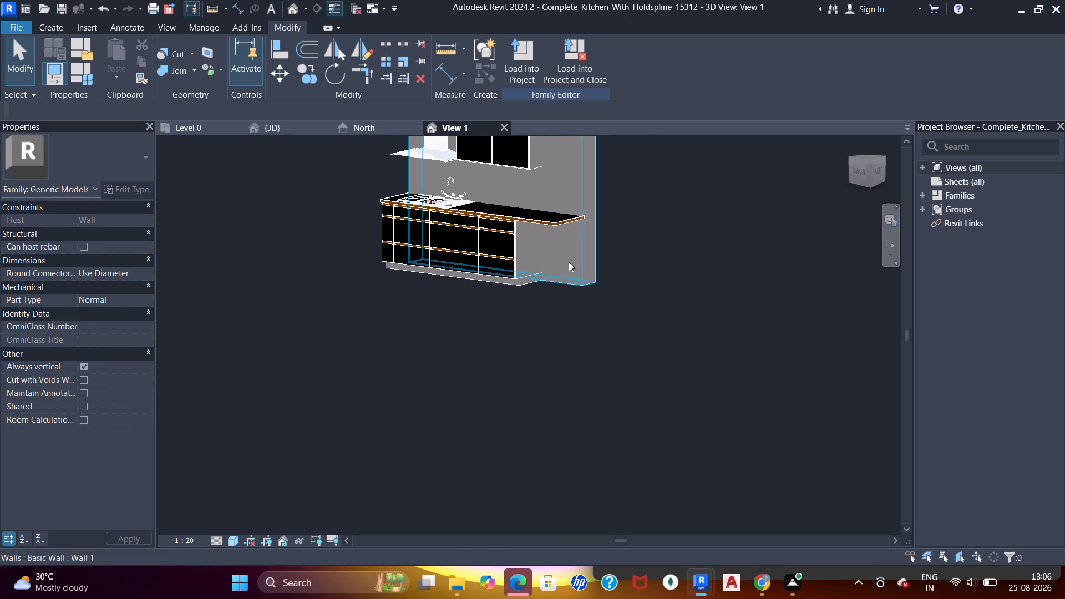
pyautogui.click(569, 262)
pyautogui.keyDown('shift'); pyautogui.moveTo(553, 276); pyautogui.dragTo(598, 316, button='middle'); pyautogui.keyUp('shift')
pyautogui.scroll(5, 617, 299)
pyautogui.keyDown('shift'); pyautogui.moveTo(564, 308); pyautogui.dragTo(579, 271, button='middle'); pyautogui.keyUp('shift')
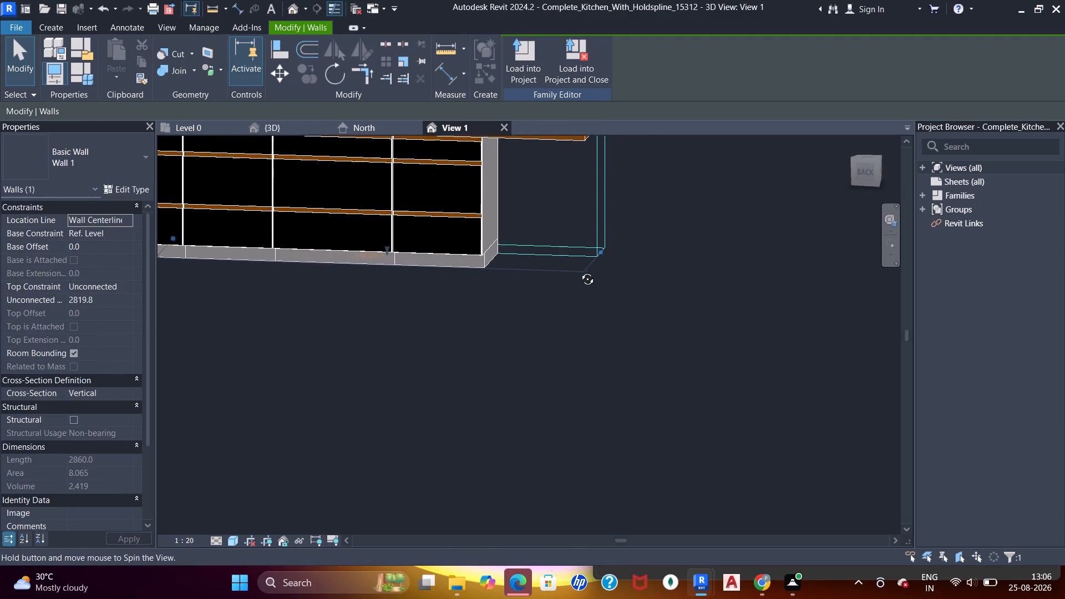
pyautogui.keyDown('shift'); pyautogui.moveTo(579, 271); pyautogui.dragTo(580, 266, button='middle'); pyautogui.keyUp('shift')
pyautogui.moveTo(592, 261); pyautogui.dragTo(660, 320, button='middle')
pyautogui.scroll(3, 665, 303)
pyautogui.moveTo(672, 312); pyautogui.dragTo(597, 314)
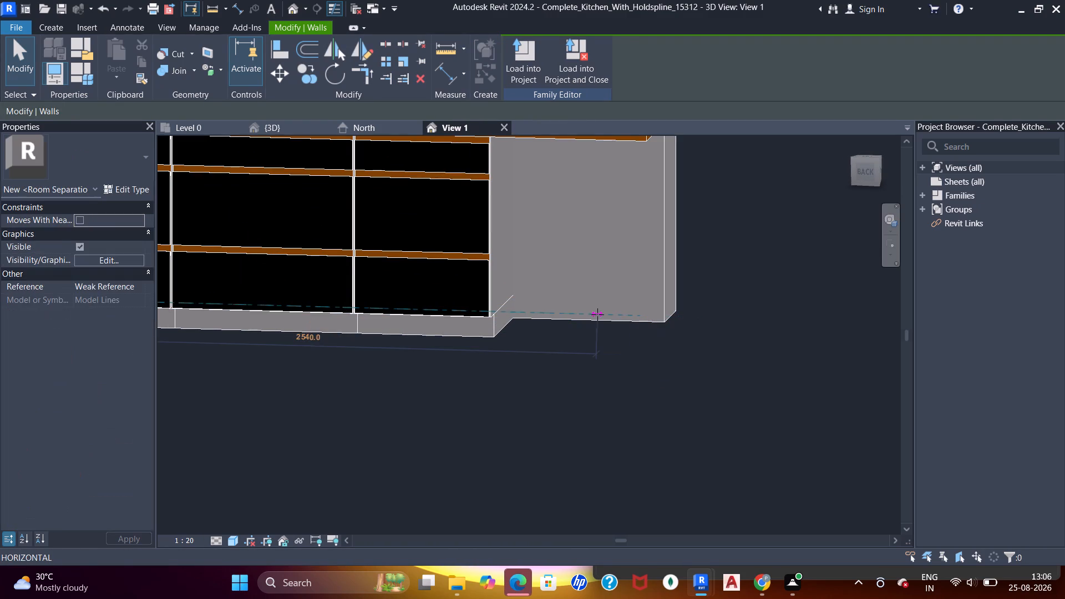
pyautogui.moveTo(597, 314); pyautogui.dragTo(530, 310)
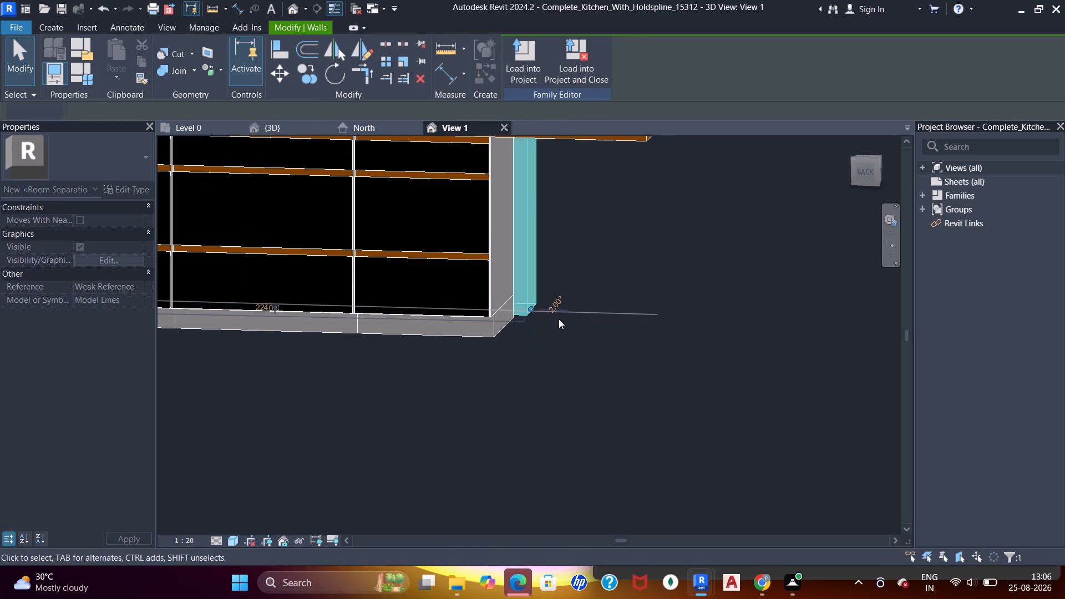
pyautogui.press('Escape')
pyautogui.scroll(-10, 521, 301)
pyautogui.press('Escape')
# Open the nested M_Counter Top with sink family for editing.
pyautogui.keyDown('shift'); pyautogui.moveTo(570, 317); pyautogui.dragTo(398, 231, button='middle'); pyautogui.keyUp('shift')
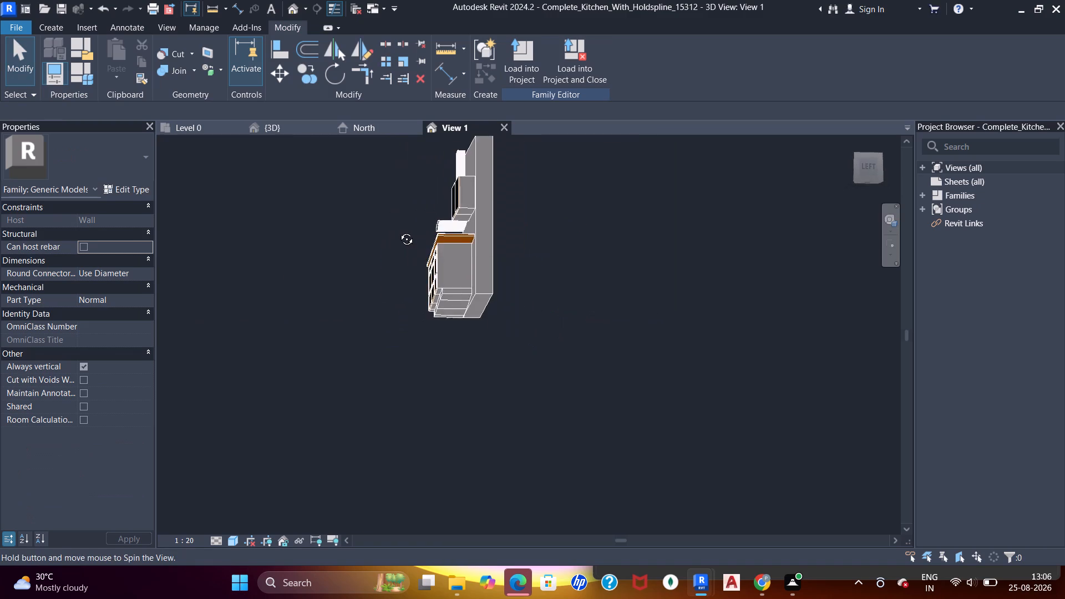
pyautogui.keyDown('shift'); pyautogui.moveTo(398, 231); pyautogui.dragTo(585, 377, button='middle'); pyautogui.keyUp('shift')
pyautogui.scroll(3, 548, 277)
pyautogui.click(537, 260)
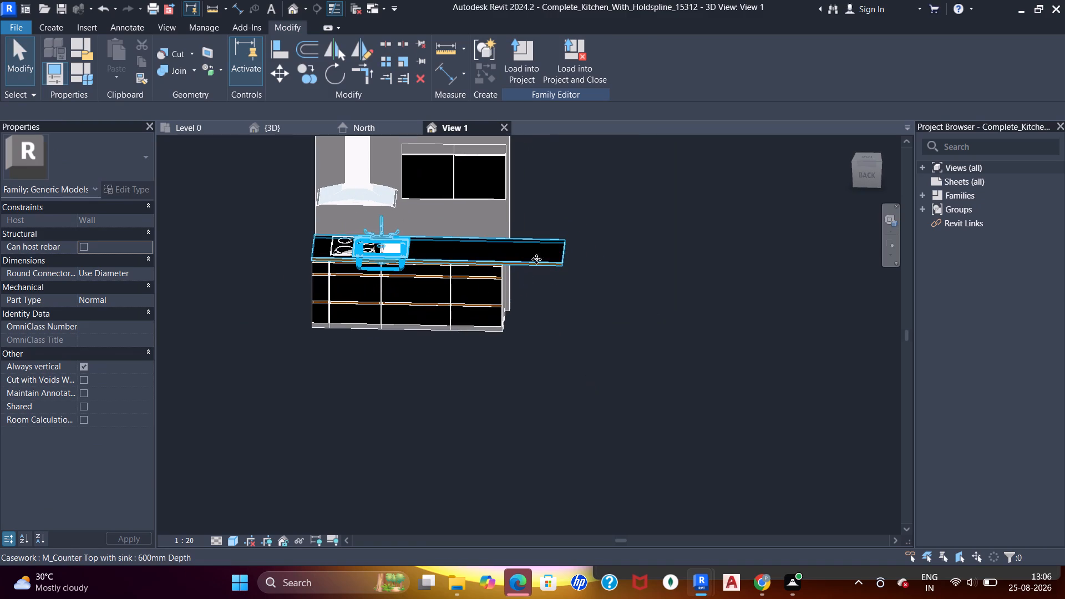
pyautogui.moveTo(521, 279); pyautogui.dragTo(619, 367, button='middle')
pyautogui.scroll(1, 569, 276)
pyautogui.keyDown('shift'); pyautogui.moveTo(577, 300); pyautogui.dragTo(663, 397, button='middle'); pyautogui.keyUp('shift')
pyautogui.scroll(5, 656, 276)
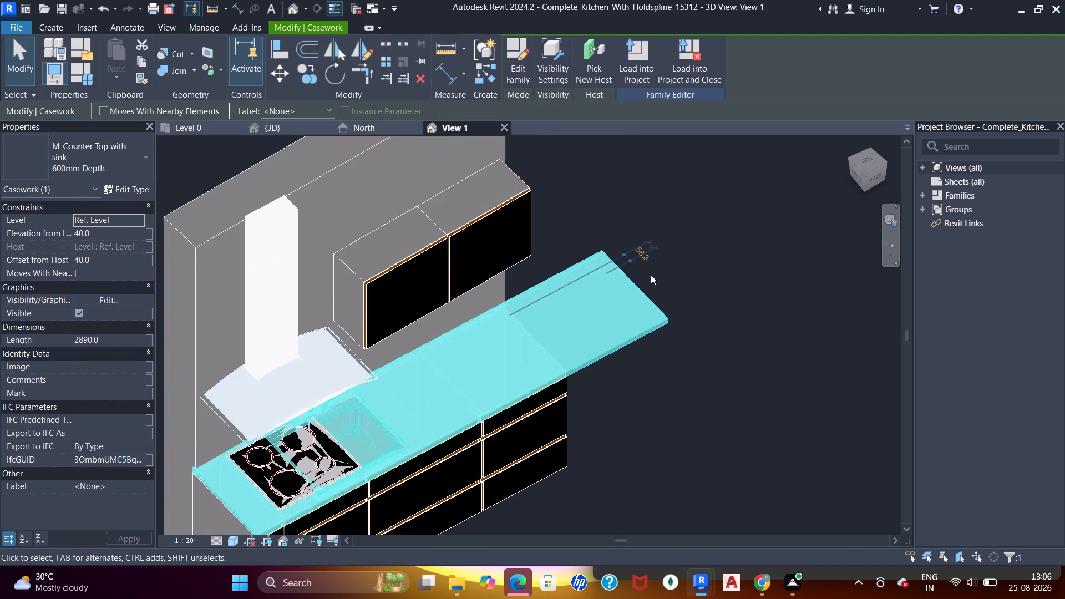
pyautogui.doubleClick(642, 308)
pyautogui.scroll(-2, 637, 314)
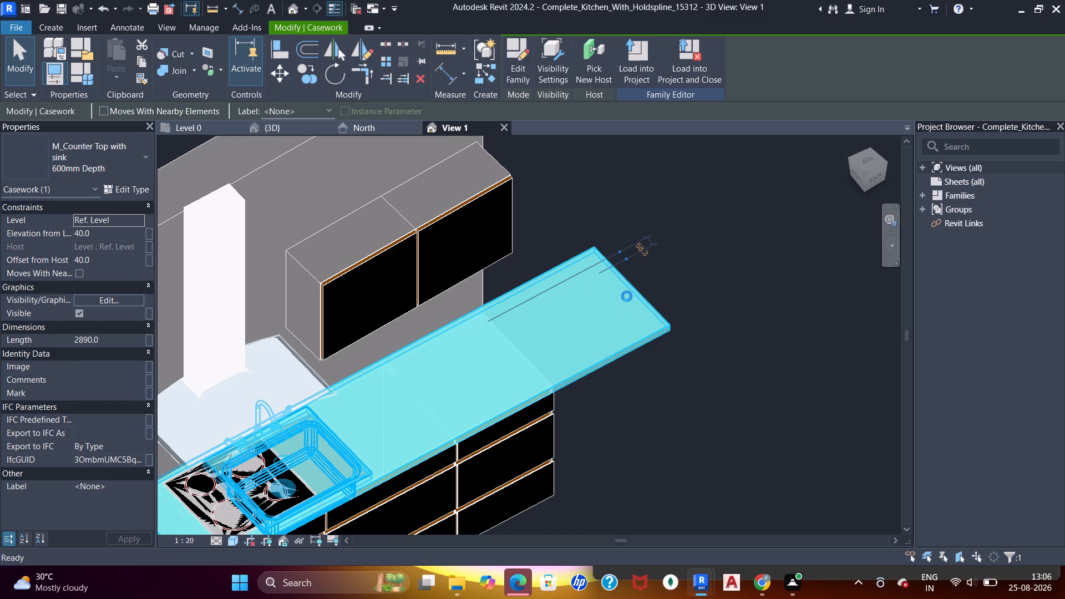
pyautogui.scroll(-3, 626, 296)
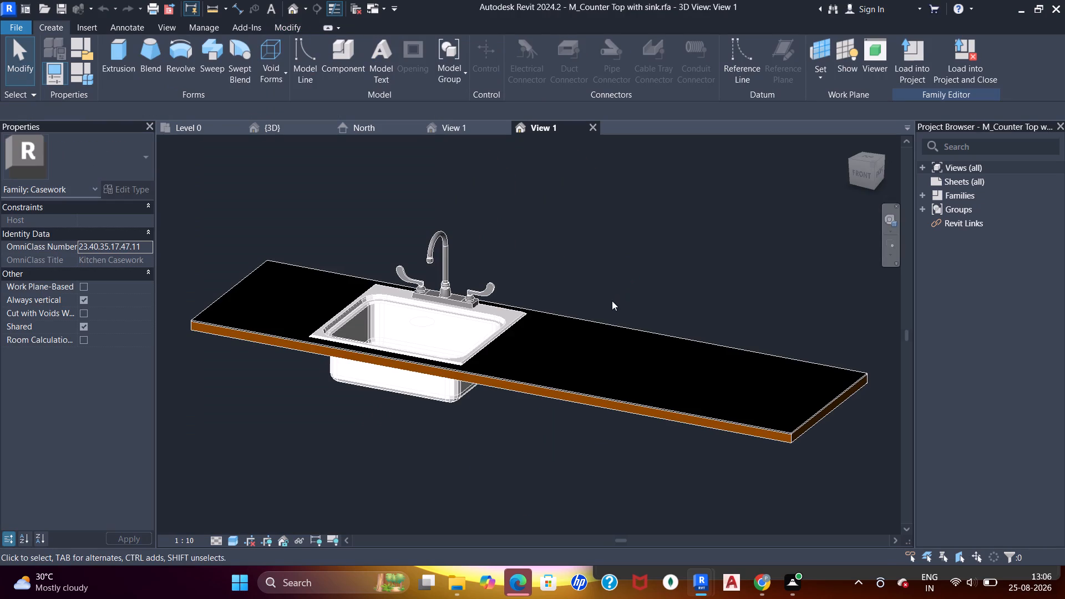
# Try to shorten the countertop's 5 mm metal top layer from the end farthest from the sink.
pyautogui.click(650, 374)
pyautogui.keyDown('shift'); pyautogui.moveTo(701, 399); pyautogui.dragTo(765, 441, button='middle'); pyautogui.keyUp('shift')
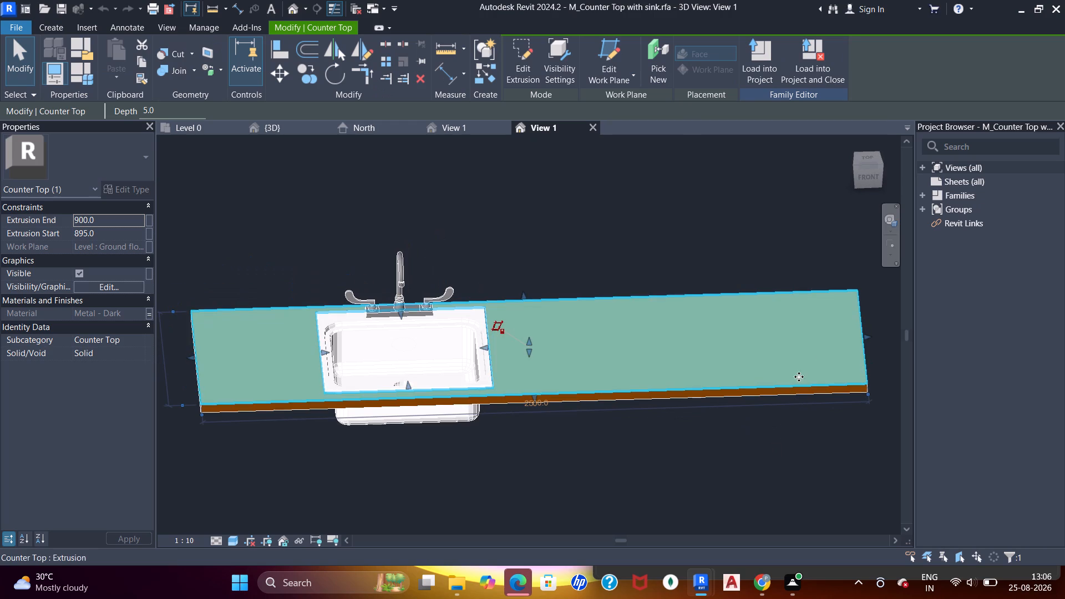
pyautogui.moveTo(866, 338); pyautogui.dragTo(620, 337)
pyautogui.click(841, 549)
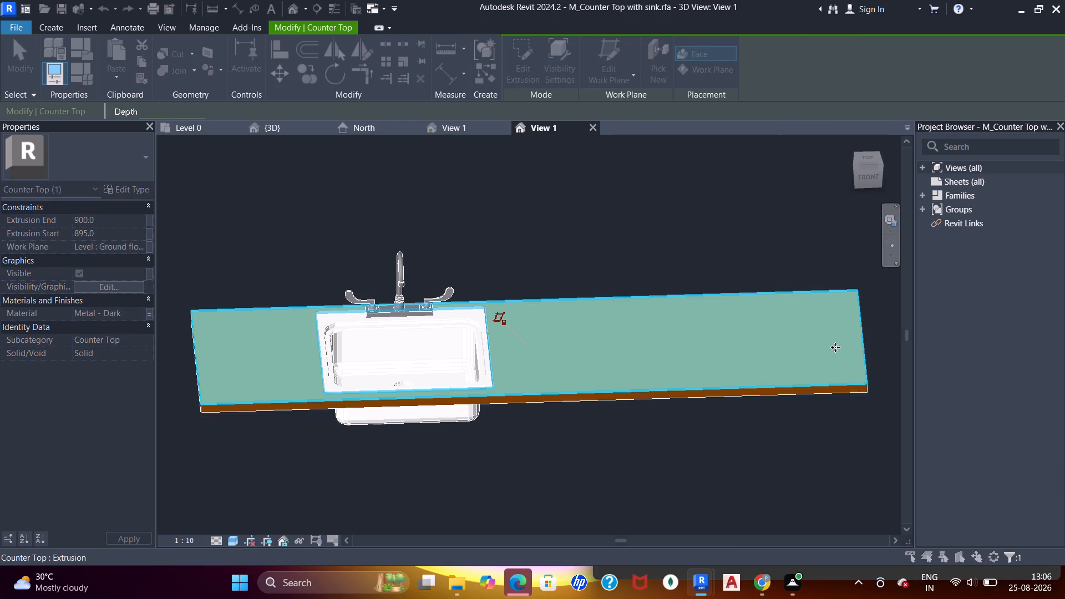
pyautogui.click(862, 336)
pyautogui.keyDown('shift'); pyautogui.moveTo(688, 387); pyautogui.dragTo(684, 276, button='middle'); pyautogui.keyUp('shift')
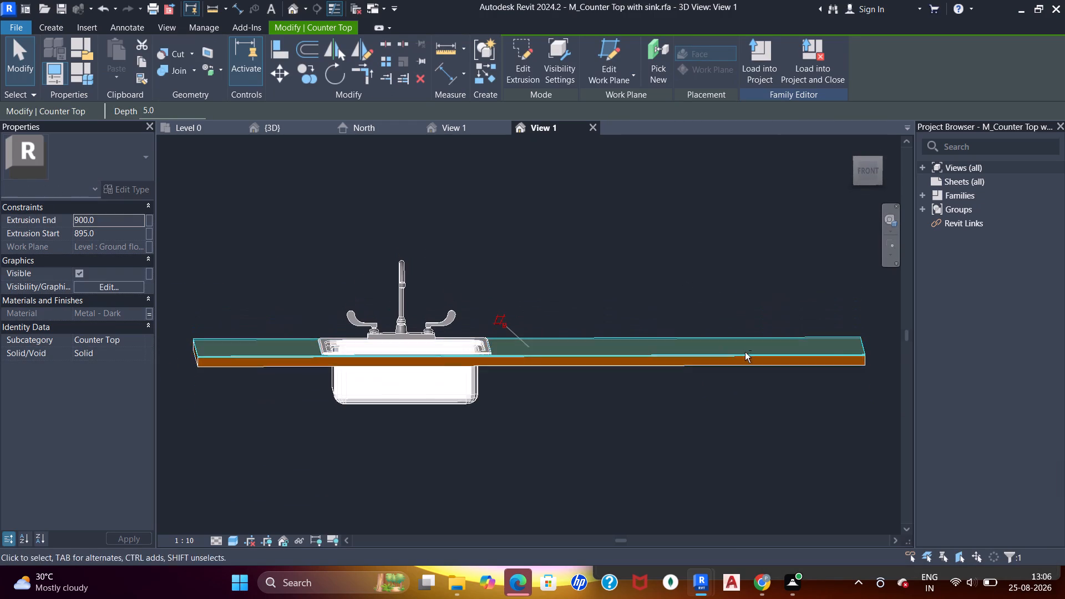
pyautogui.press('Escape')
# Shorten the countertop's 35 mm wood layer to about 1474 mm from the end farthest from the sink, and bring the metal top layer flush with it.
pyautogui.click(779, 358)
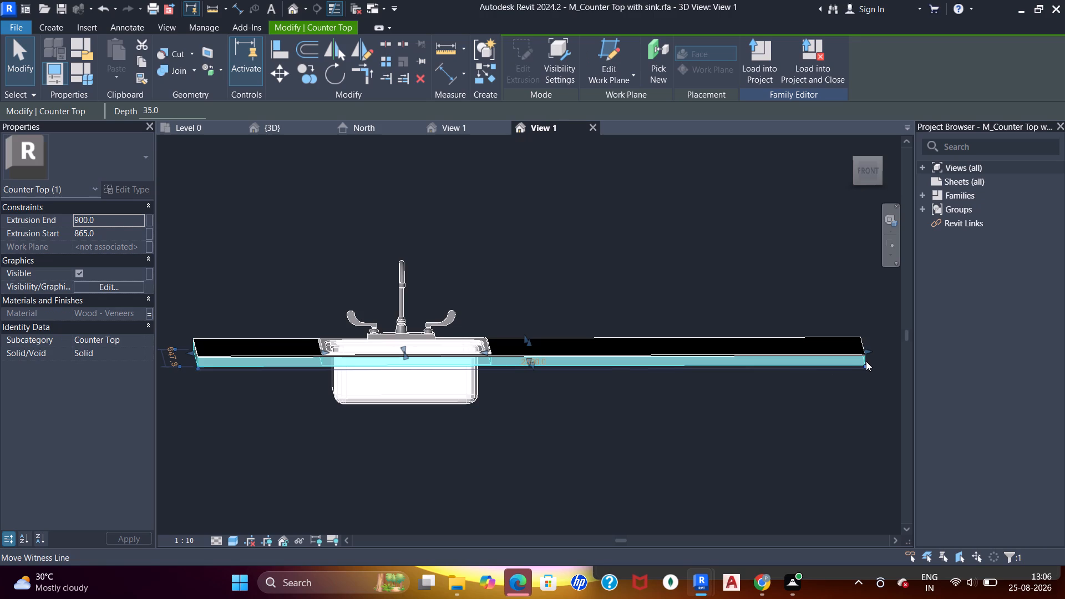
pyautogui.keyDown('shift'); pyautogui.moveTo(865, 360); pyautogui.dragTo(840, 354, button='middle'); pyautogui.keyUp('shift')
pyautogui.moveTo(860, 357); pyautogui.dragTo(663, 342)
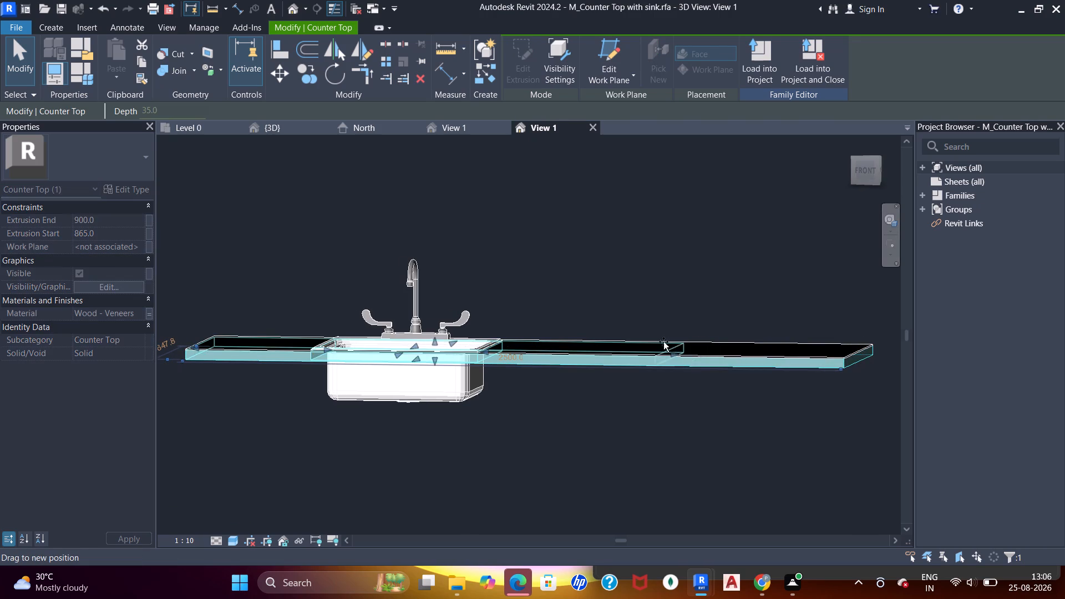
pyautogui.moveTo(663, 342); pyautogui.dragTo(589, 334)
pyautogui.press('Escape')
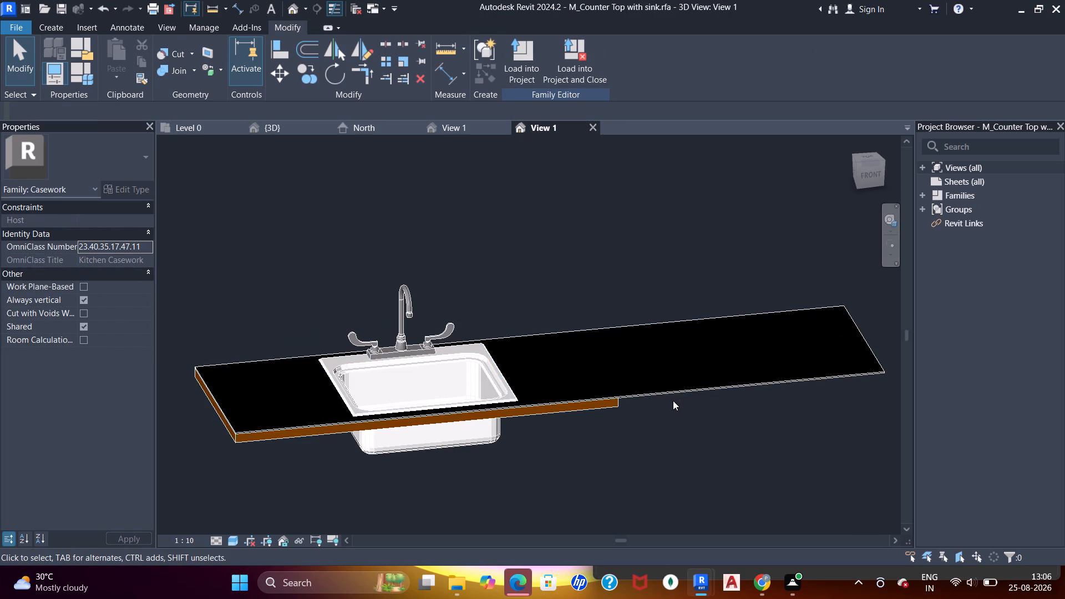
pyautogui.click(755, 380)
pyautogui.moveTo(865, 336); pyautogui.dragTo(653, 361)
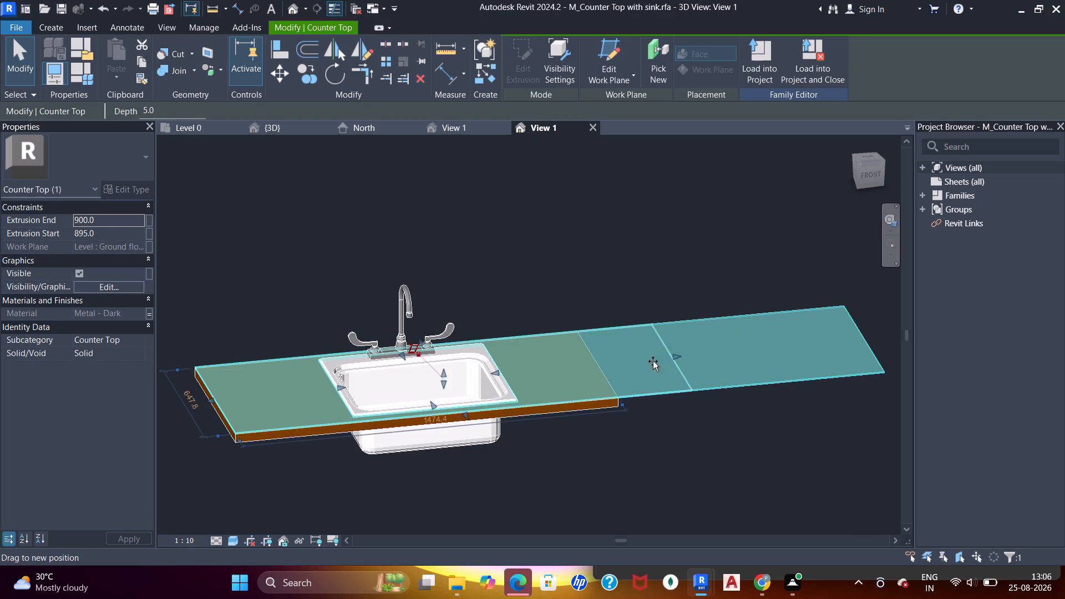
pyautogui.moveTo(653, 361); pyautogui.dragTo(602, 376)
pyautogui.press('Escape')
pyautogui.press('Escape')
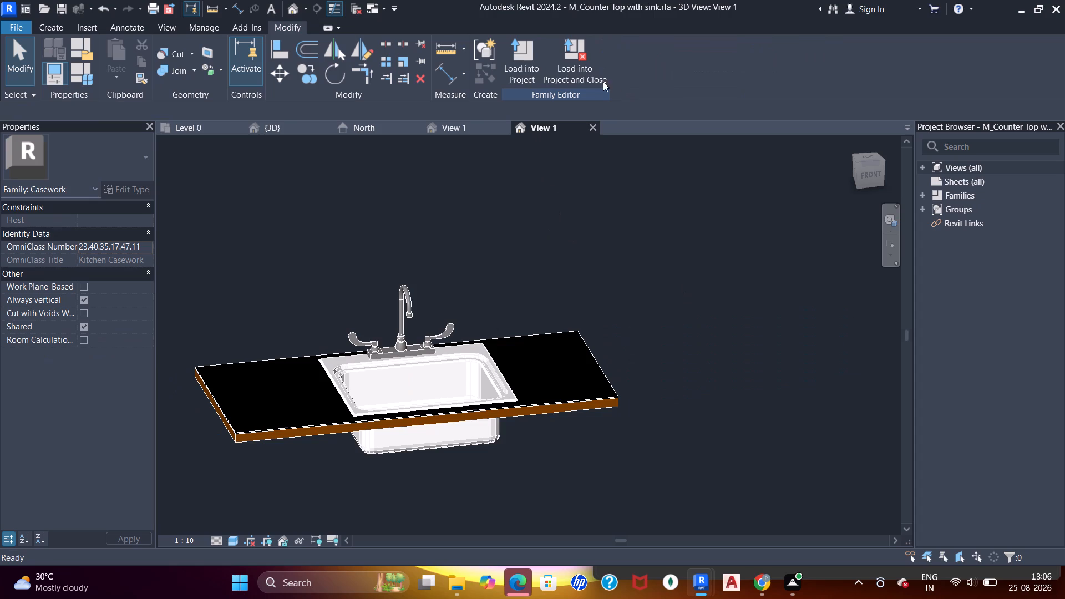
# Load the countertop family into the dUPLEX 2ND & 3RD project, overwriting the existing version and its parameter values, and return to the kitchen family.
pyautogui.click(524, 58)
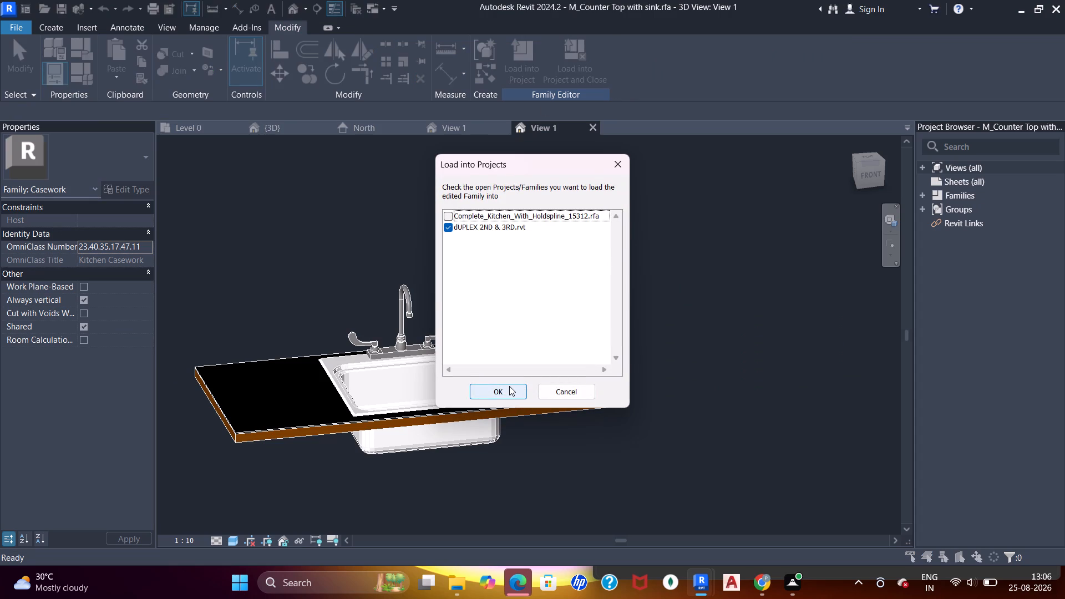
pyautogui.click(495, 395)
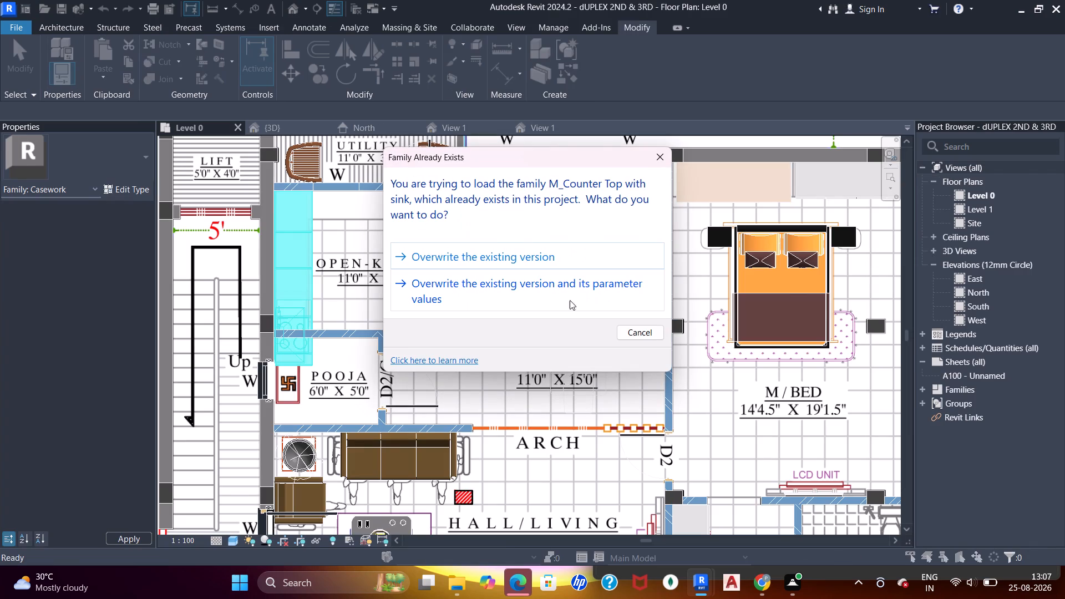
pyautogui.click(557, 286)
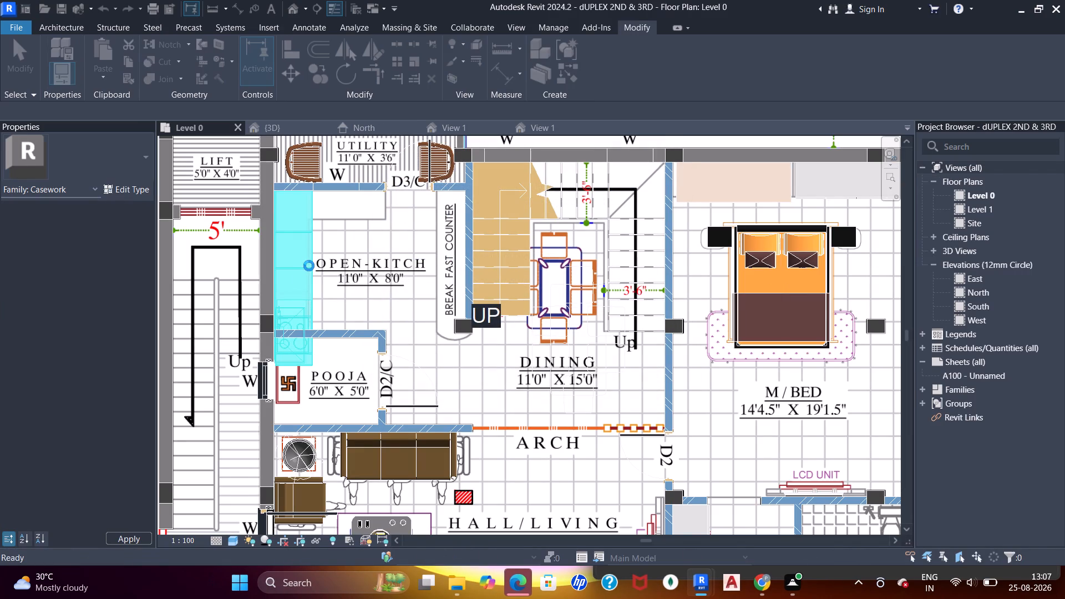
pyautogui.click(303, 272)
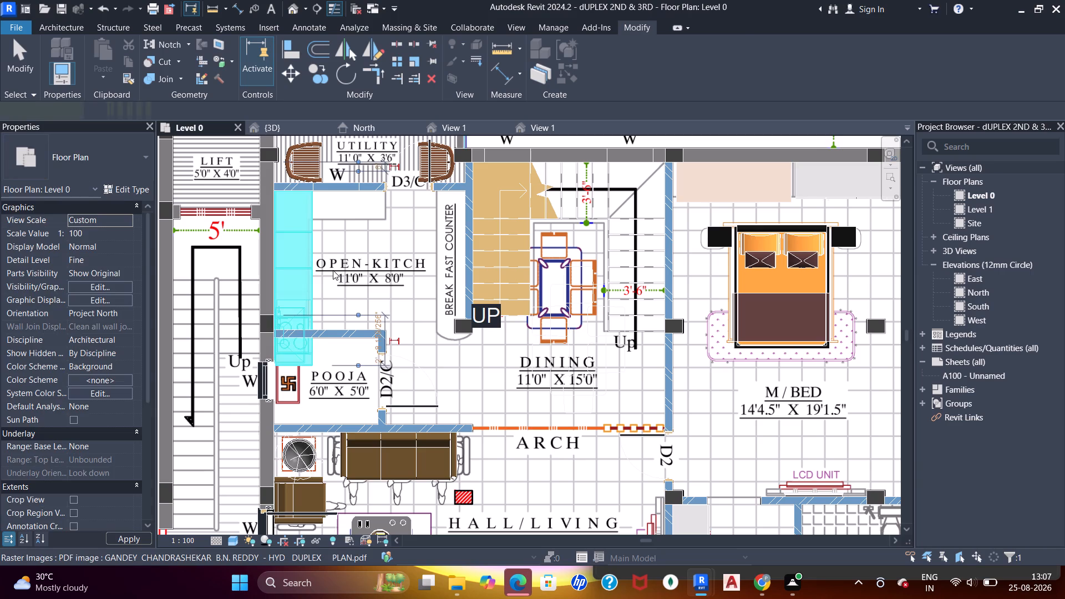
pyautogui.click(465, 128)
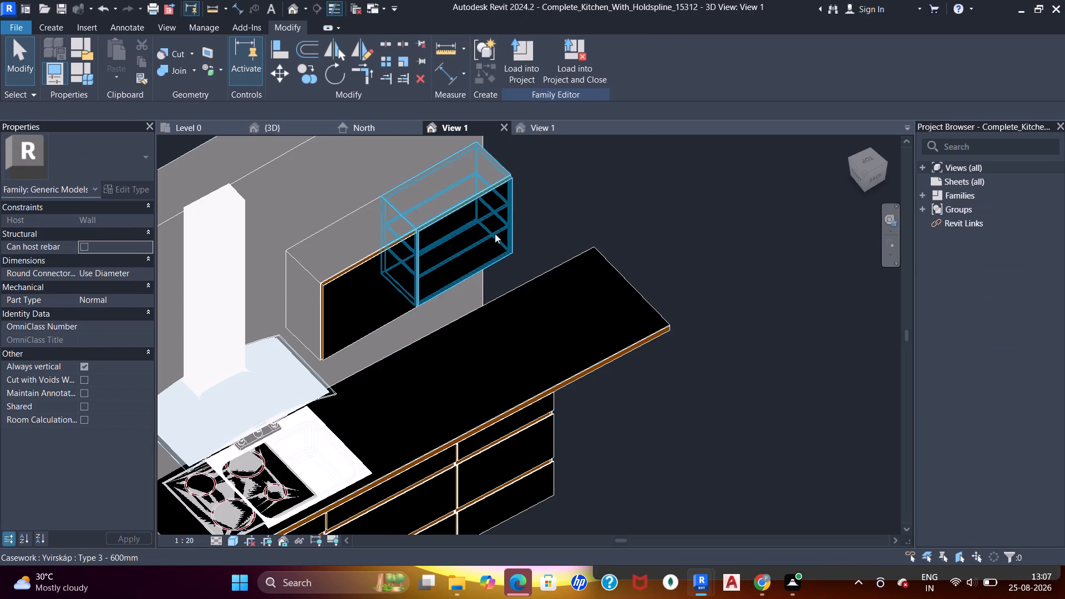
# Check the countertop in the kitchen family and reopen its nested M_Counter Top with sink family for editing.
pyautogui.scroll(-3, 572, 422)
pyautogui.click(581, 388)
pyautogui.moveTo(581, 388); pyautogui.dragTo(589, 312, button='middle')
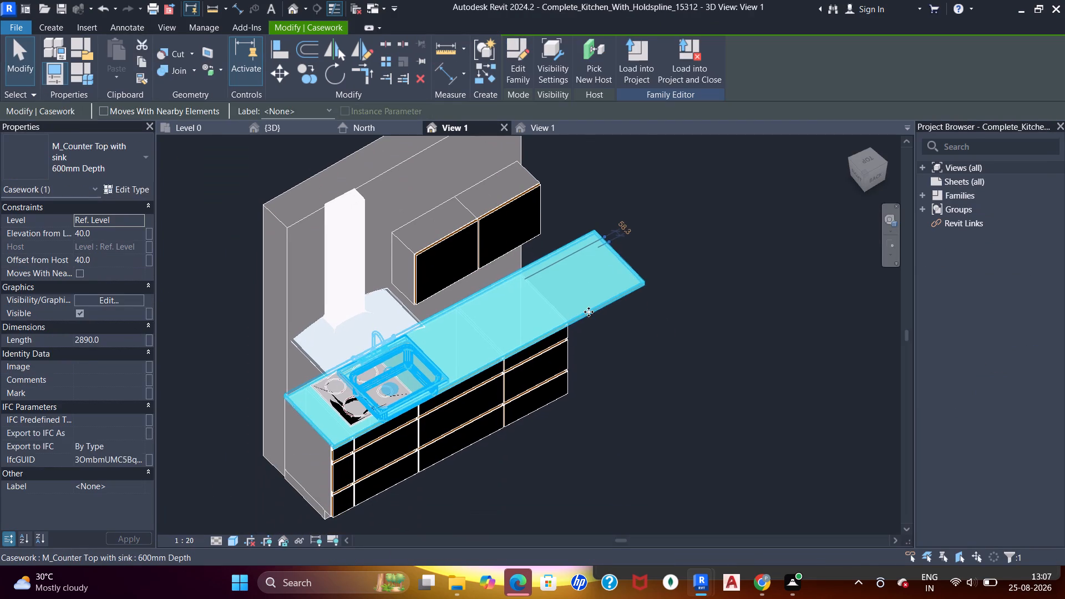
pyautogui.press('Escape')
pyautogui.keyDown('shift'); pyautogui.moveTo(623, 359); pyautogui.dragTo(528, 216, button='middle'); pyautogui.keyUp('shift')
pyautogui.keyDown('shift'); pyautogui.middleClick(528, 216); pyautogui.keyUp('shift')
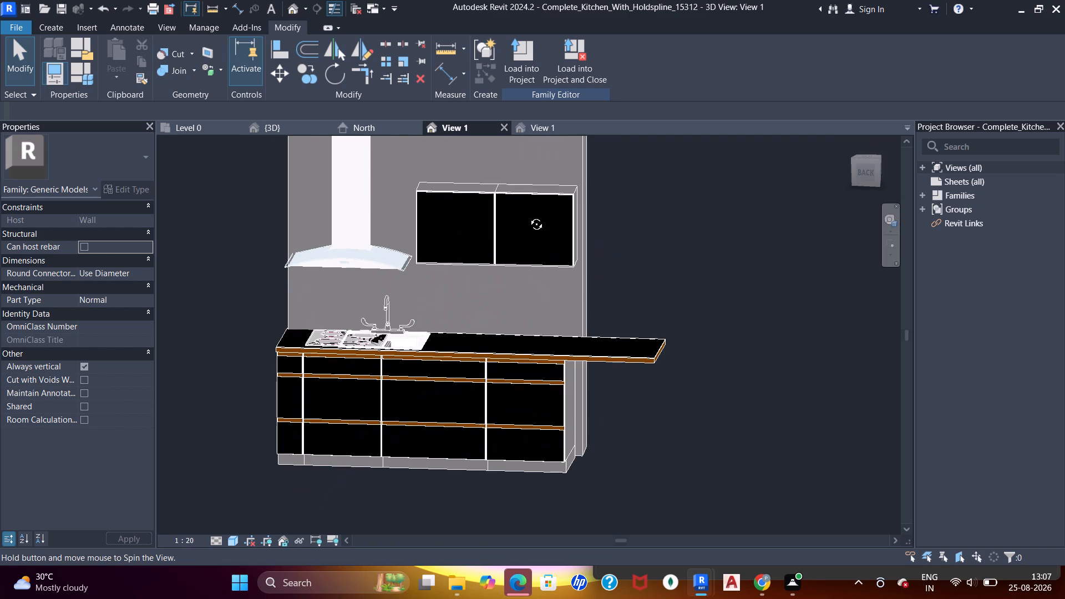
pyautogui.click(637, 356)
pyautogui.click(540, 126)
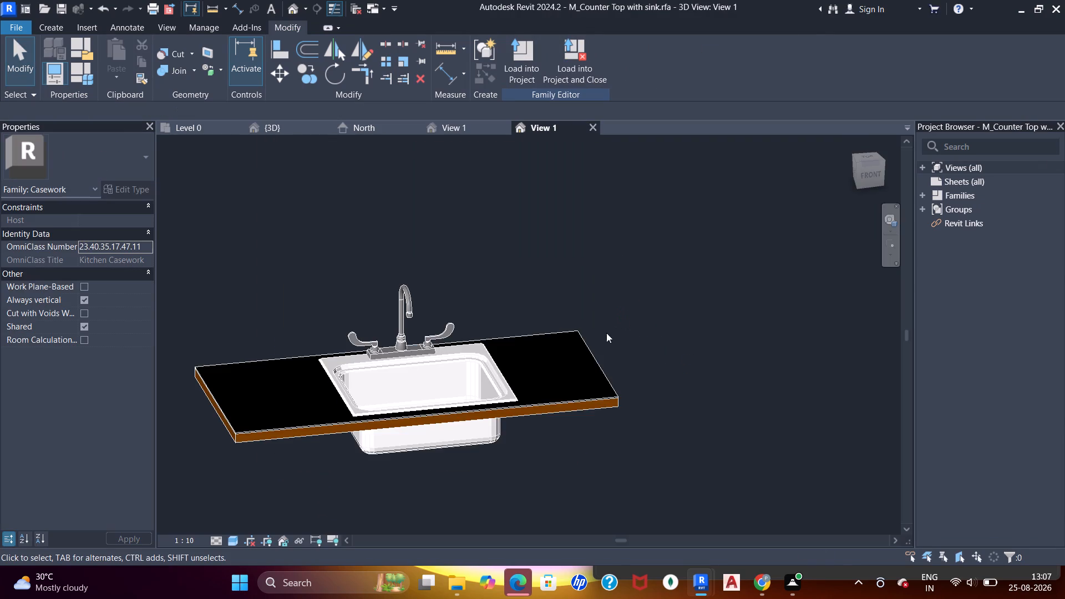
pyautogui.click(453, 124)
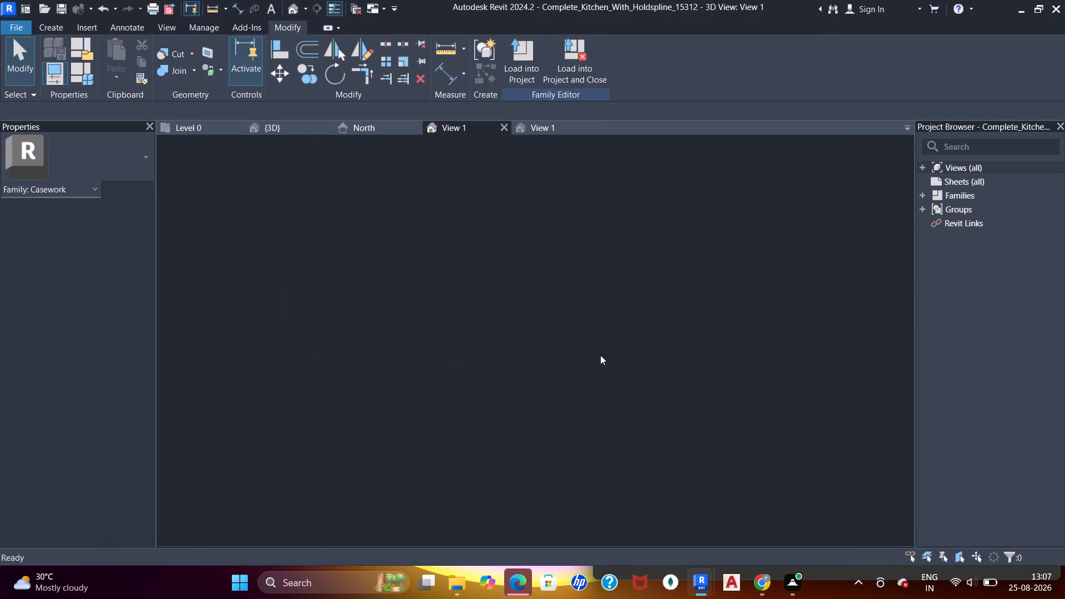
pyautogui.doubleClick(600, 357)
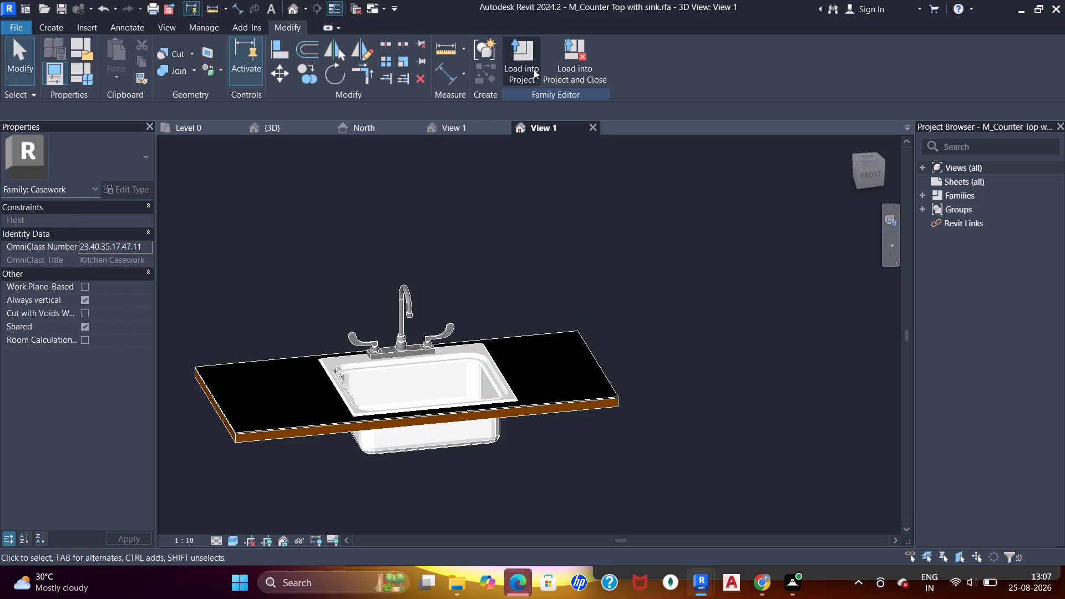
# Load the countertop family into Complete_Kitchen_With_Holdspline_15312 only, overwriting the existing version and its parameter values.
pyautogui.click(534, 69)
pyautogui.click(504, 212)
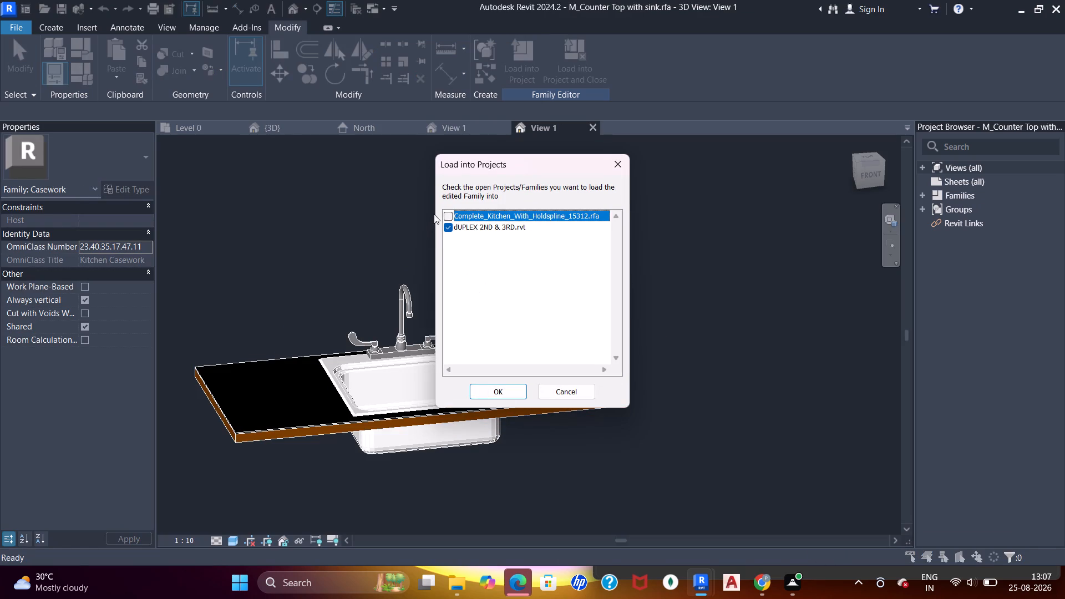
pyautogui.click(447, 214)
pyautogui.click(449, 226)
pyautogui.click(513, 389)
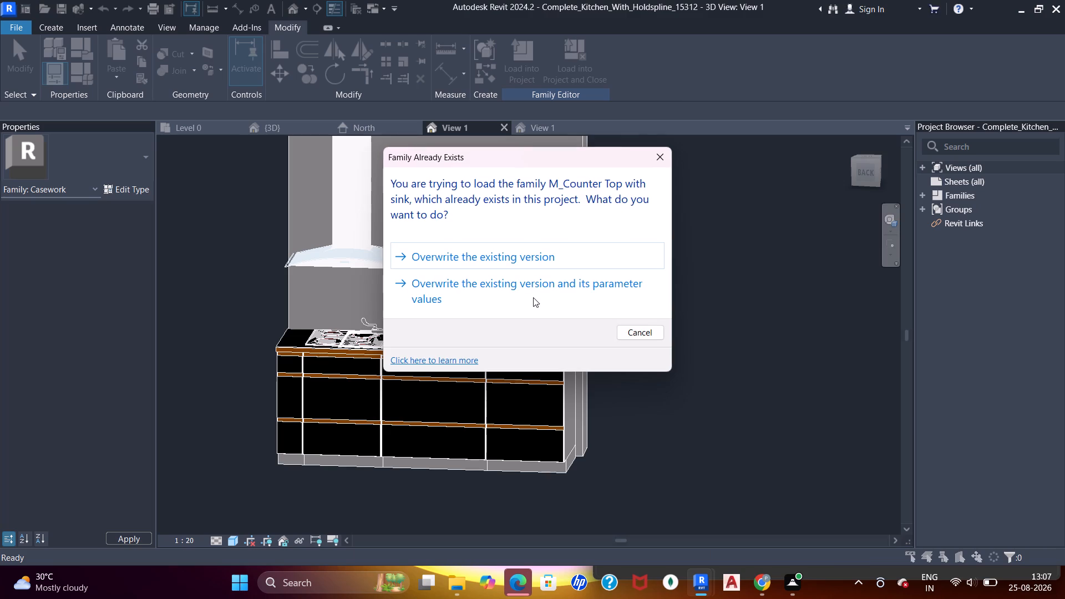
pyautogui.click(529, 284)
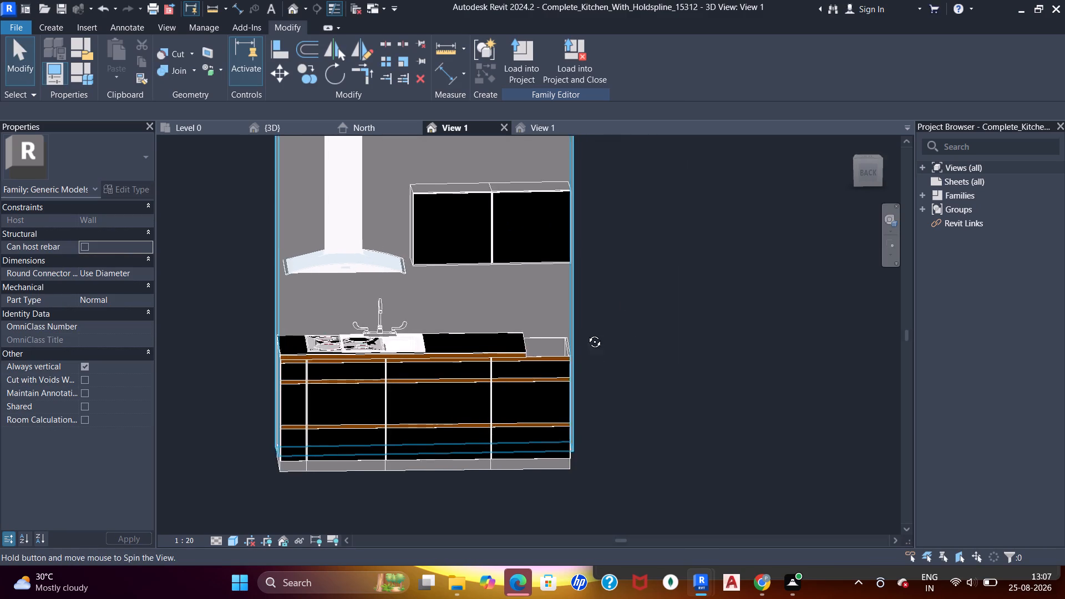
# Load the kitchen family into the dUPLEX 2ND & 3RD project, overwriting the existing version and its parameter values.
pyautogui.click(530, 68)
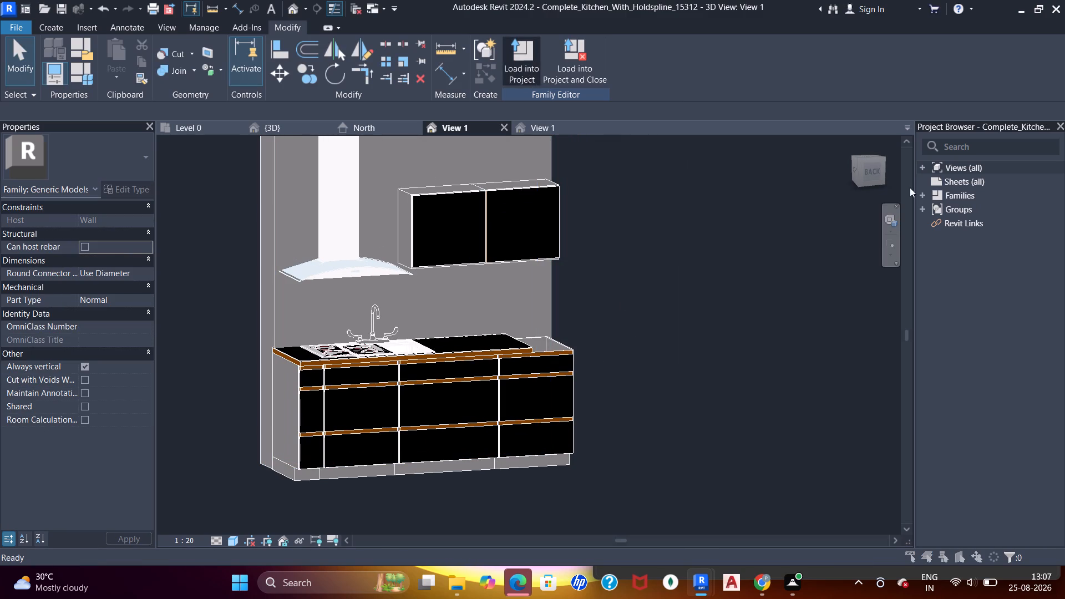
pyautogui.click(448, 215)
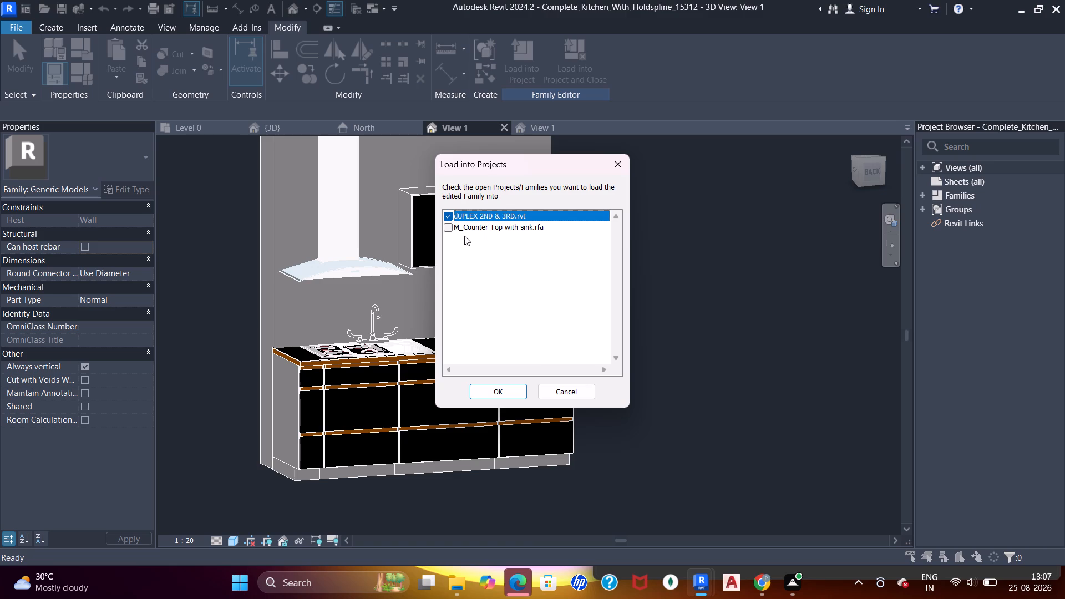
pyautogui.click(507, 393)
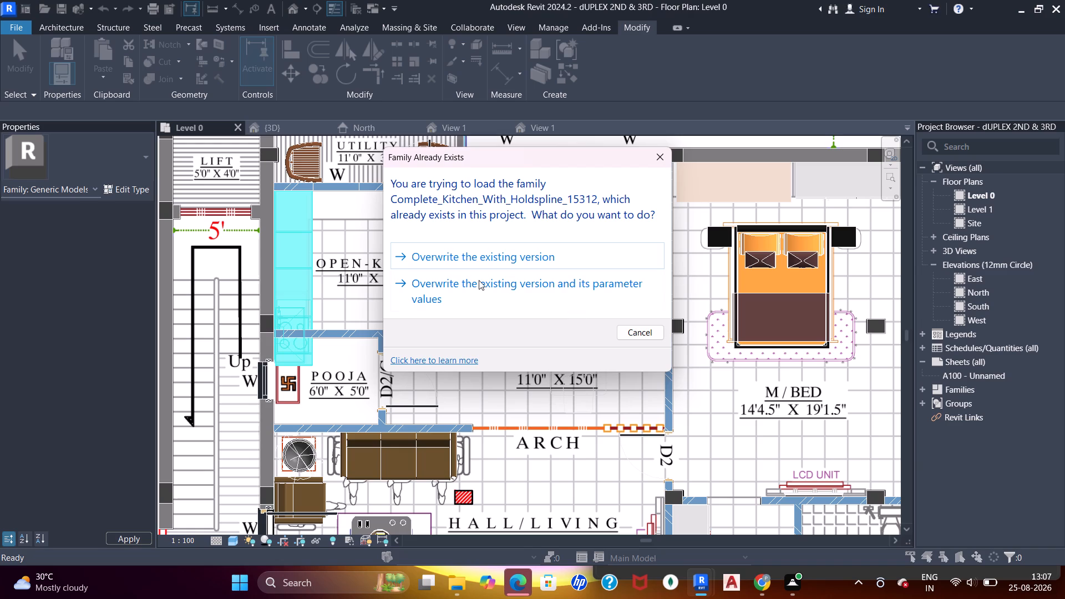
pyautogui.click(442, 284)
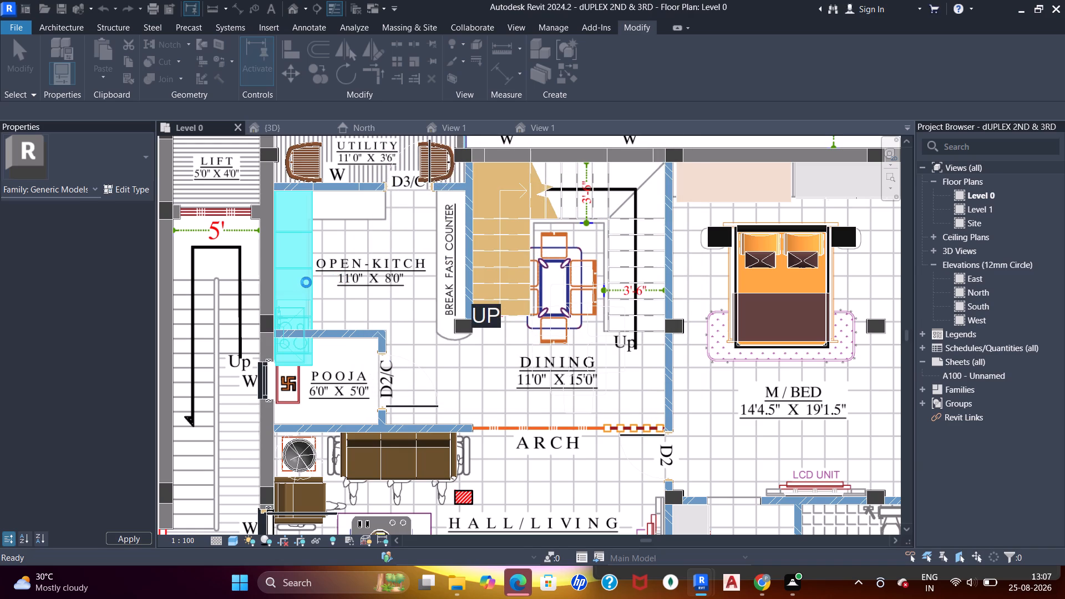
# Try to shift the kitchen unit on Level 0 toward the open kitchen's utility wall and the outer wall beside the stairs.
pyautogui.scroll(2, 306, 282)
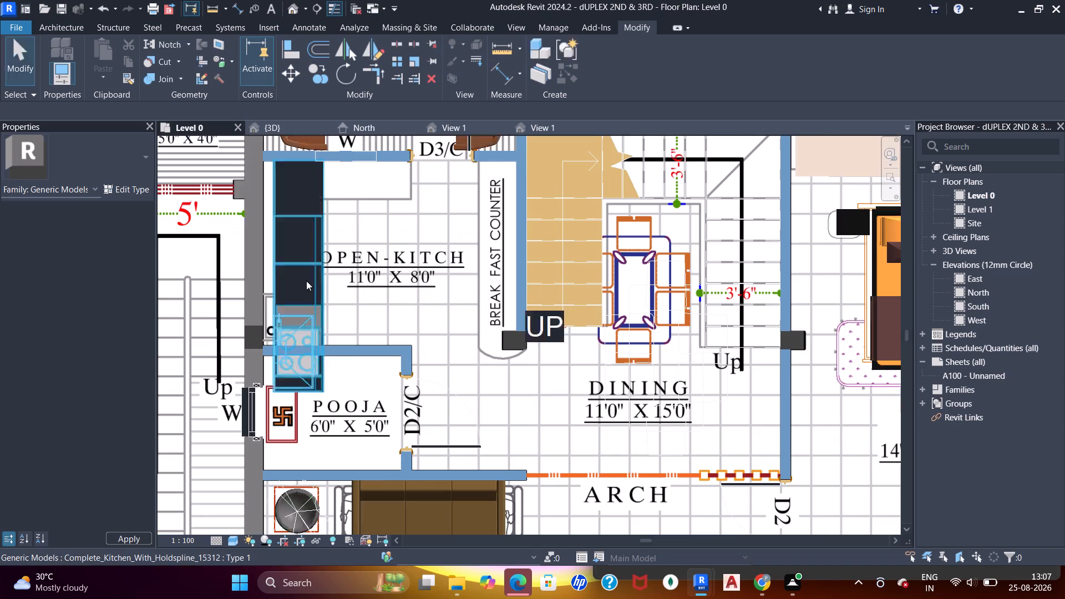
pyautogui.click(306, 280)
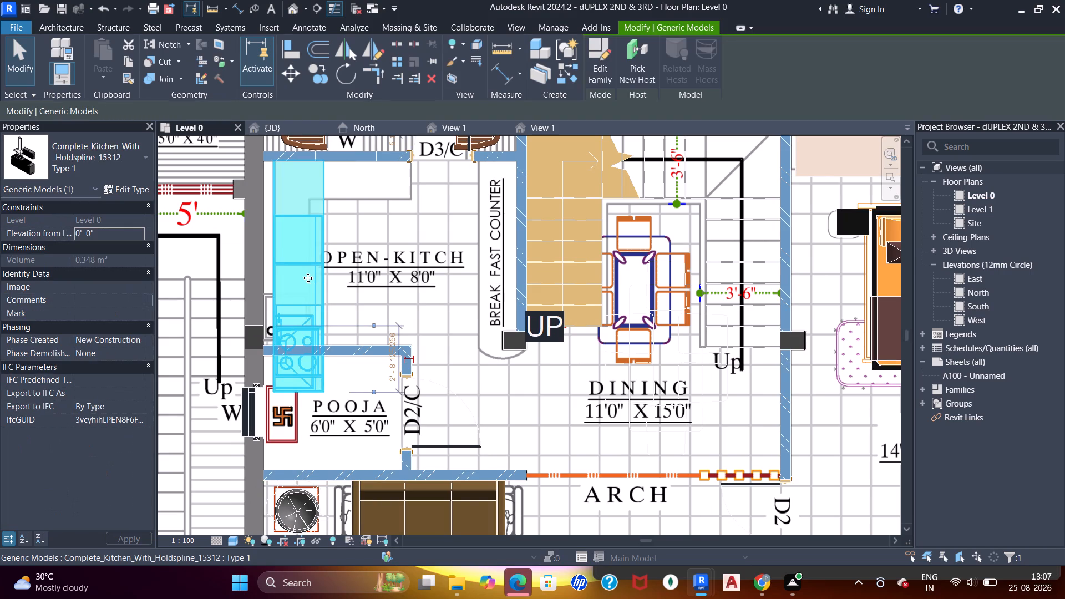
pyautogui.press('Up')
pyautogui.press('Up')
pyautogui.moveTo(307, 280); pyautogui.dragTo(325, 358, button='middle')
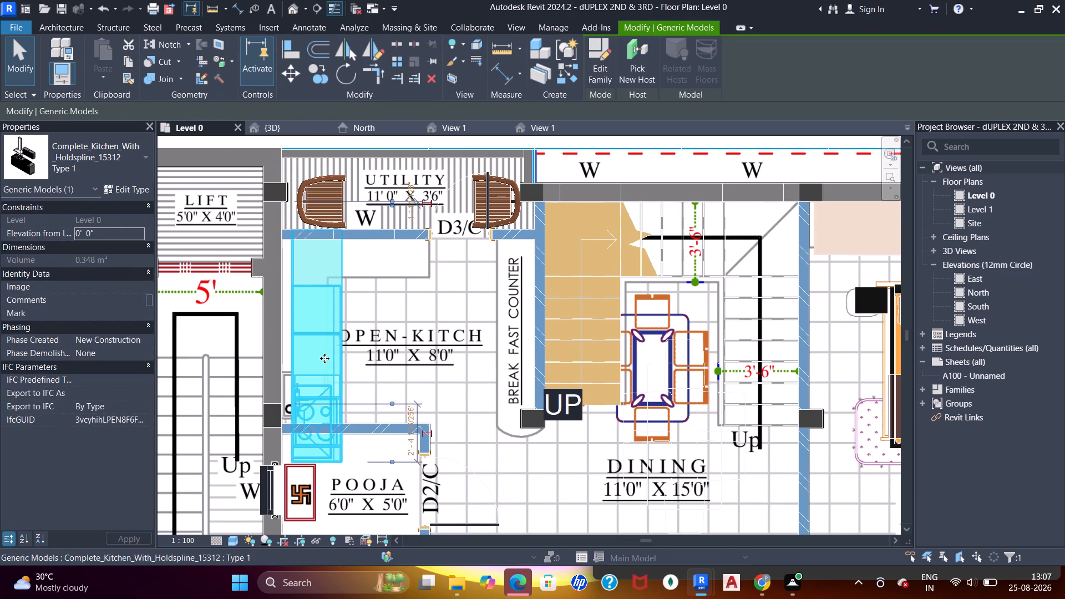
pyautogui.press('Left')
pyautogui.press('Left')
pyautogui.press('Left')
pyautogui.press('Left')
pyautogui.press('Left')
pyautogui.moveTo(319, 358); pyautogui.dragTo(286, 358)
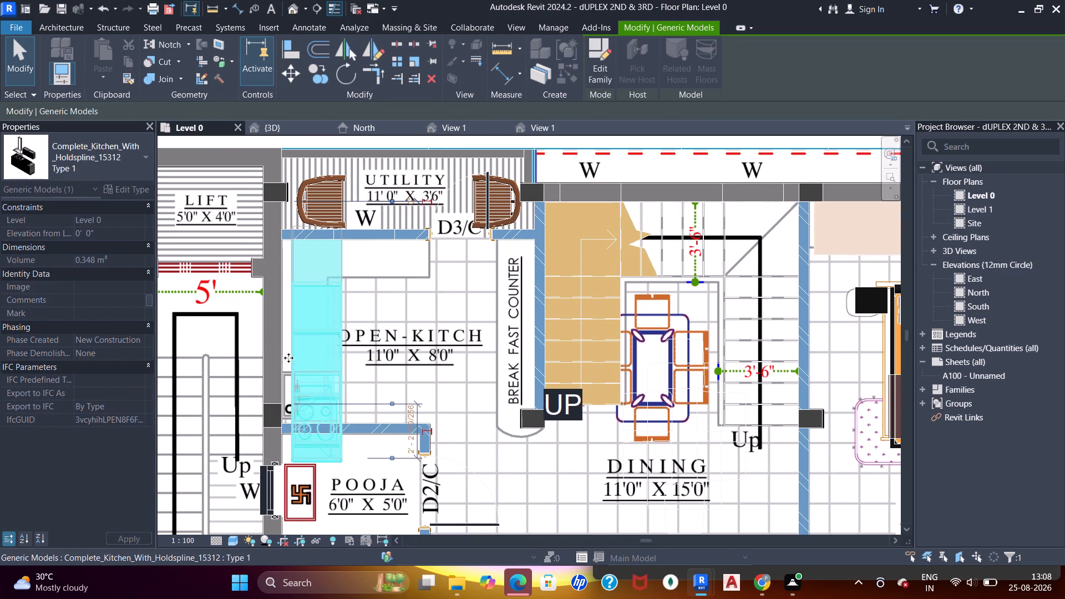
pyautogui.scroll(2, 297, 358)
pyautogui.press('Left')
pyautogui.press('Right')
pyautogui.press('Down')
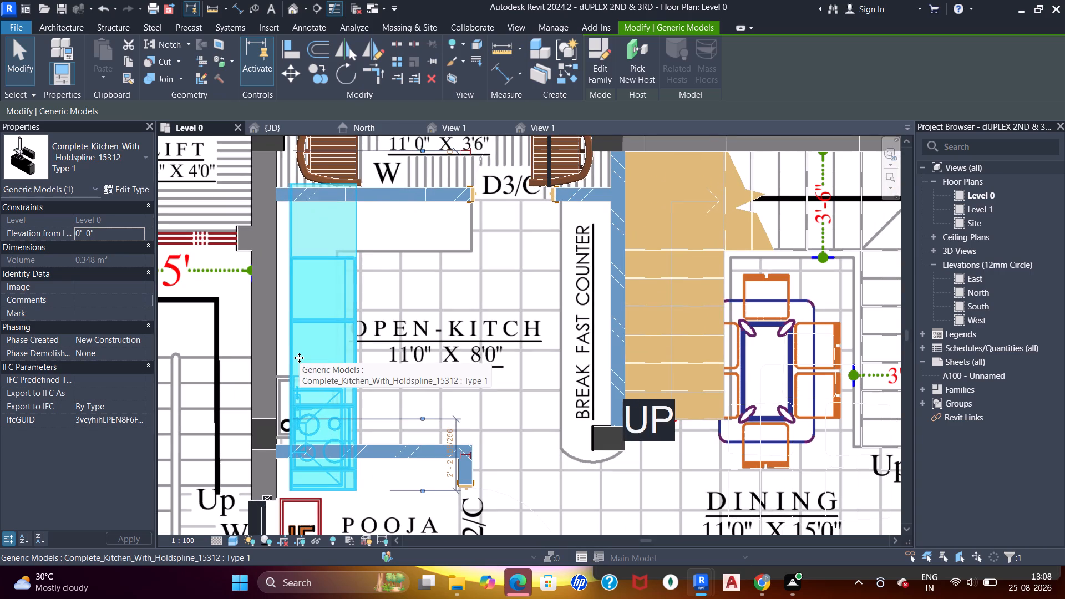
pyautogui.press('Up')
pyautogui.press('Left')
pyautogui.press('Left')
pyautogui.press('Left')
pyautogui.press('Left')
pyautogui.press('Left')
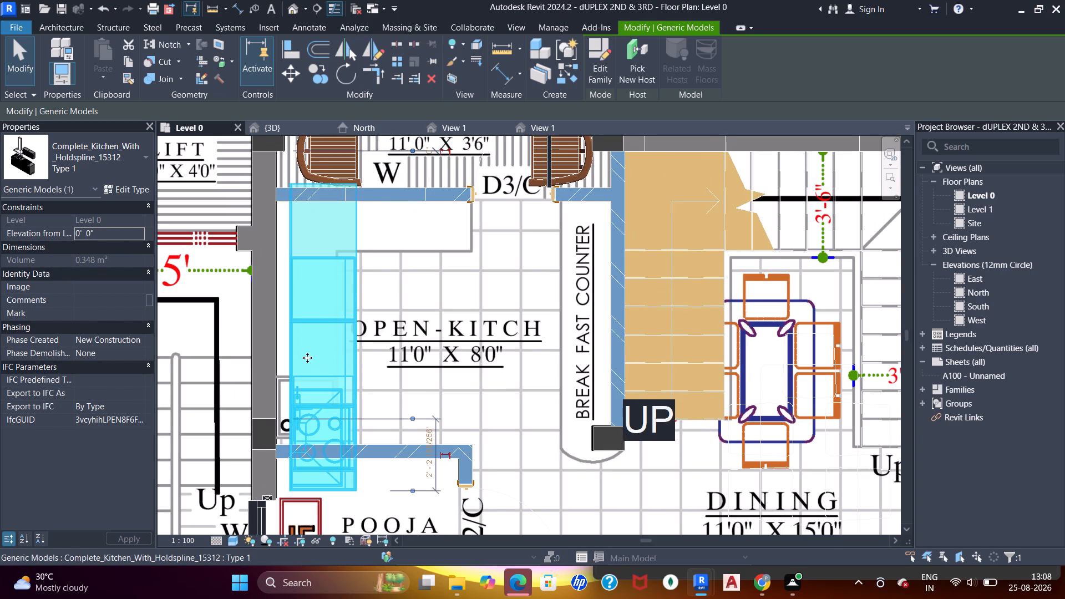
# Delete the Complete_Kitchen_With_Holdspline_15312 unit from the open kitchen.
pyautogui.press('Delete')
pyautogui.press('BackSpace')
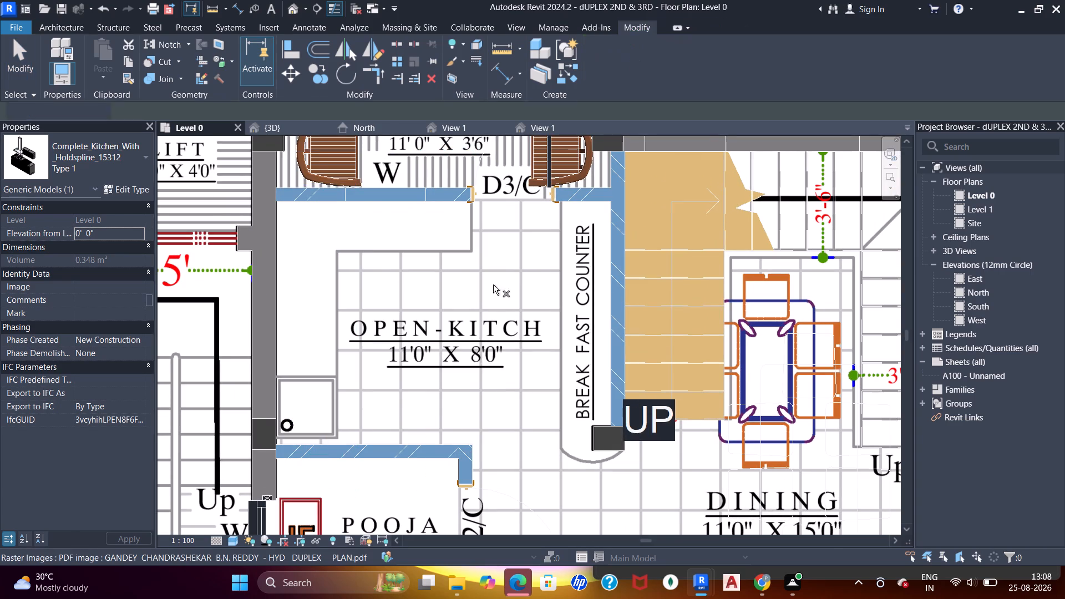
pyautogui.scroll(-5, 479, 300)
pyautogui.moveTo(500, 300); pyautogui.dragTo(468, 291, button='middle')
pyautogui.press('Escape')
pyautogui.press('Escape')
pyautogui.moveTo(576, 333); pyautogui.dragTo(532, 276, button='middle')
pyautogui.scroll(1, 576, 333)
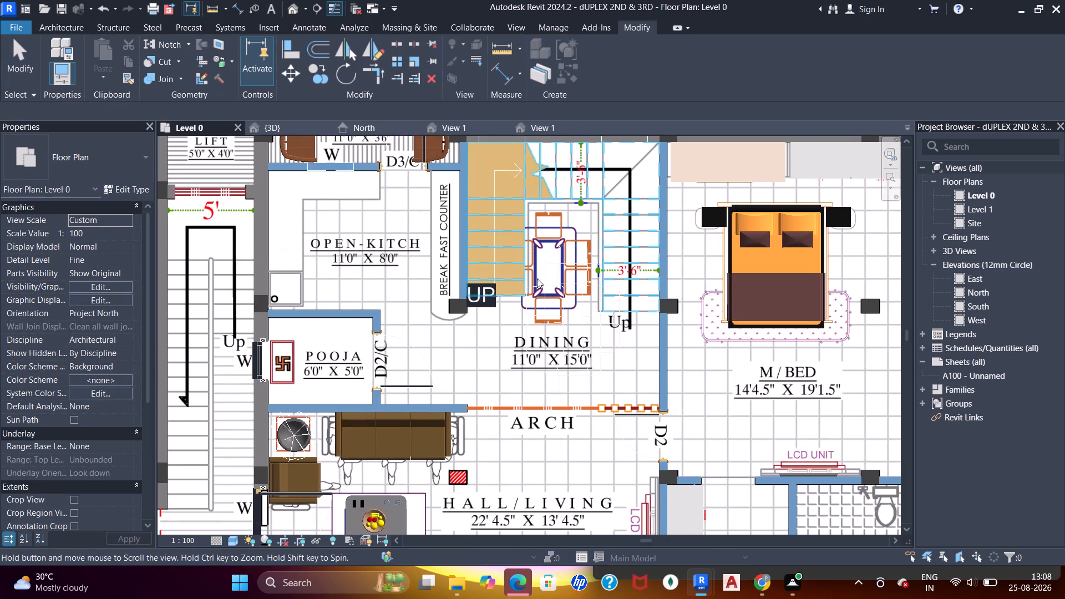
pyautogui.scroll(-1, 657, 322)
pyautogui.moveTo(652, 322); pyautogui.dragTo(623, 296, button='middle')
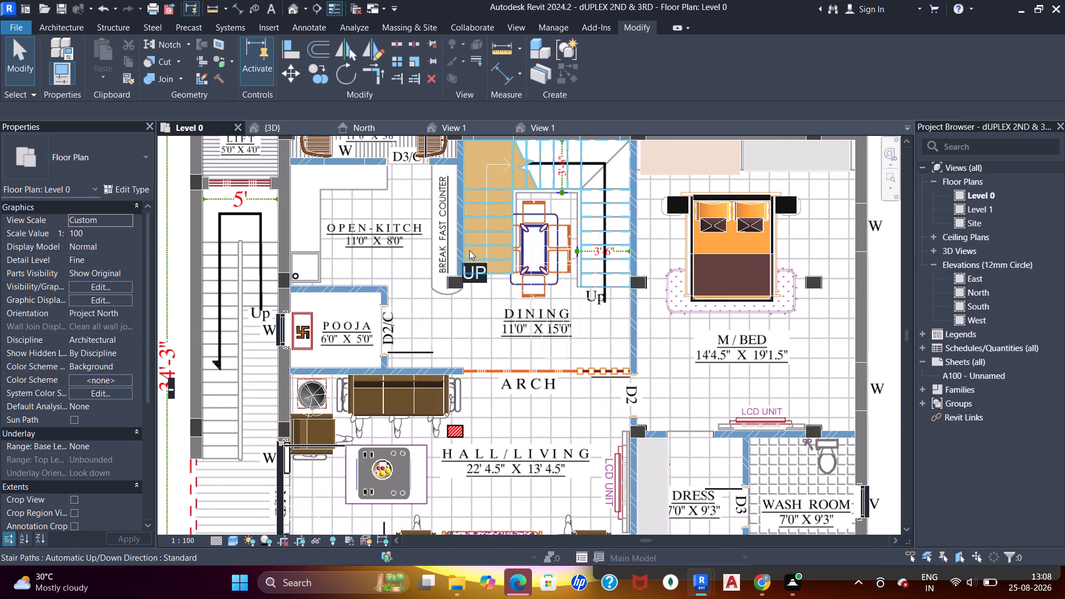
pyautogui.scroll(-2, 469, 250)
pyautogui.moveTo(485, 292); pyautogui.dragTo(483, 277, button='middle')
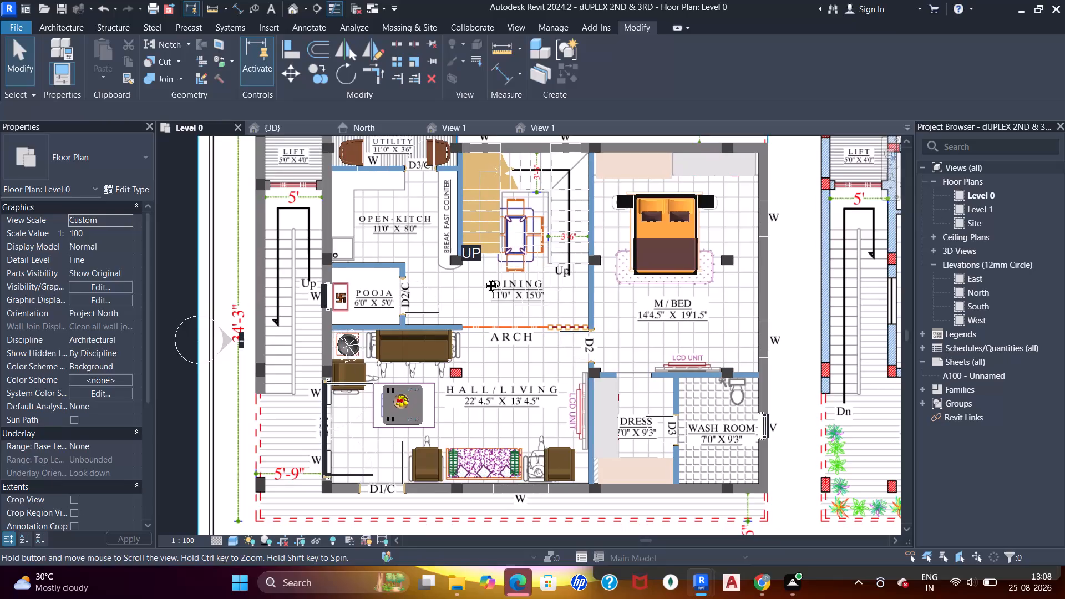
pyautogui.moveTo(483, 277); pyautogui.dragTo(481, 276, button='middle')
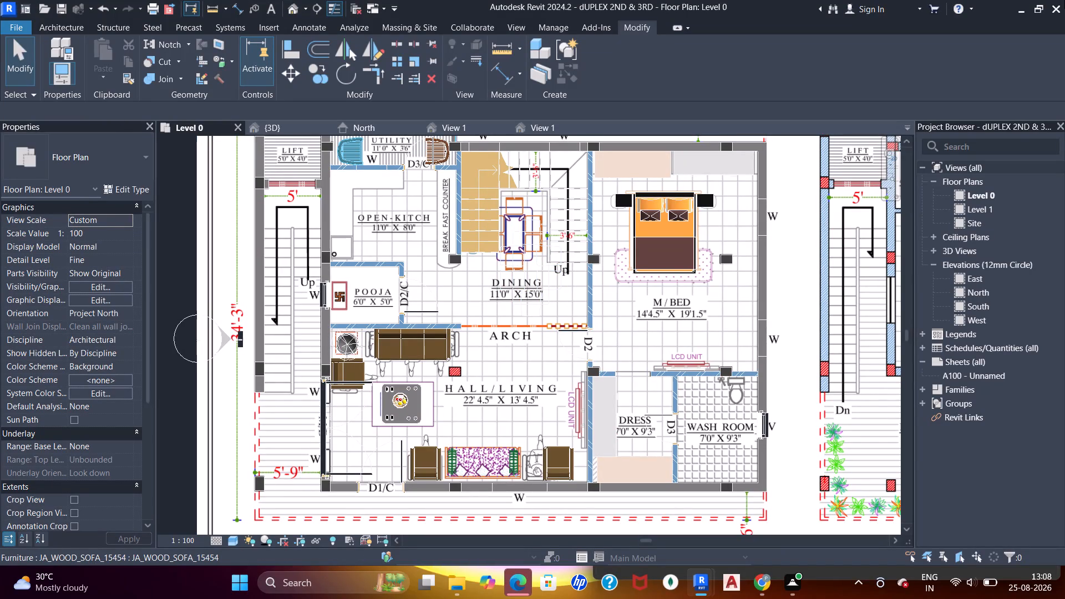
# Start loading a component family and browse to the ProgramData > Autodesk > RVT 2024 > Libraries > English-Imperial > US folder.
pyautogui.moveTo(35, 29); pyautogui.dragTo(40, 29)
pyautogui.moveTo(165, 53); pyautogui.dragTo(173, 51)
pyautogui.click(602, 61)
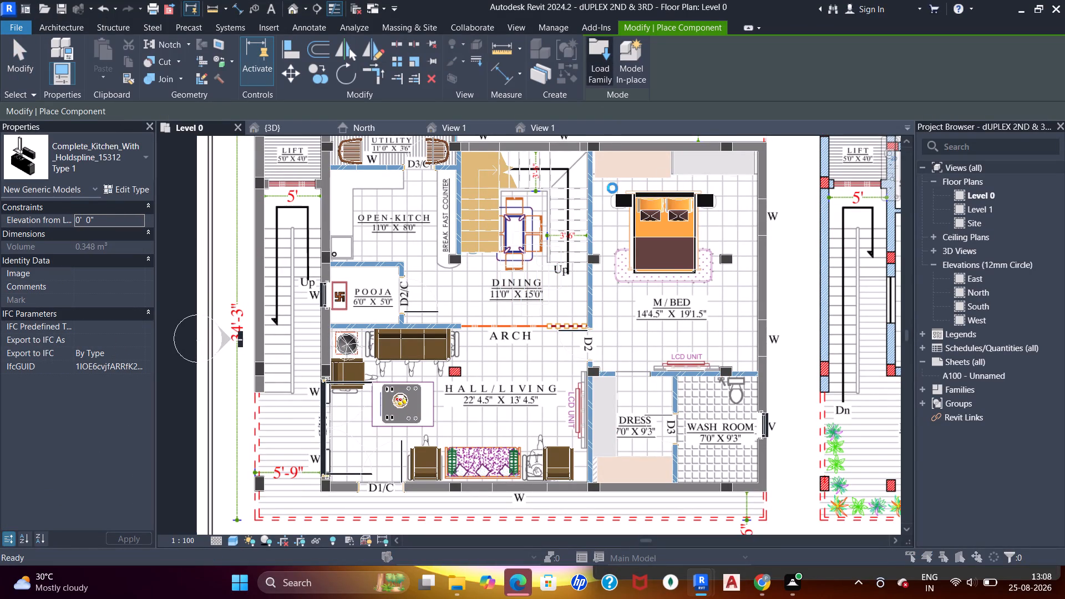
pyautogui.click(567, 236)
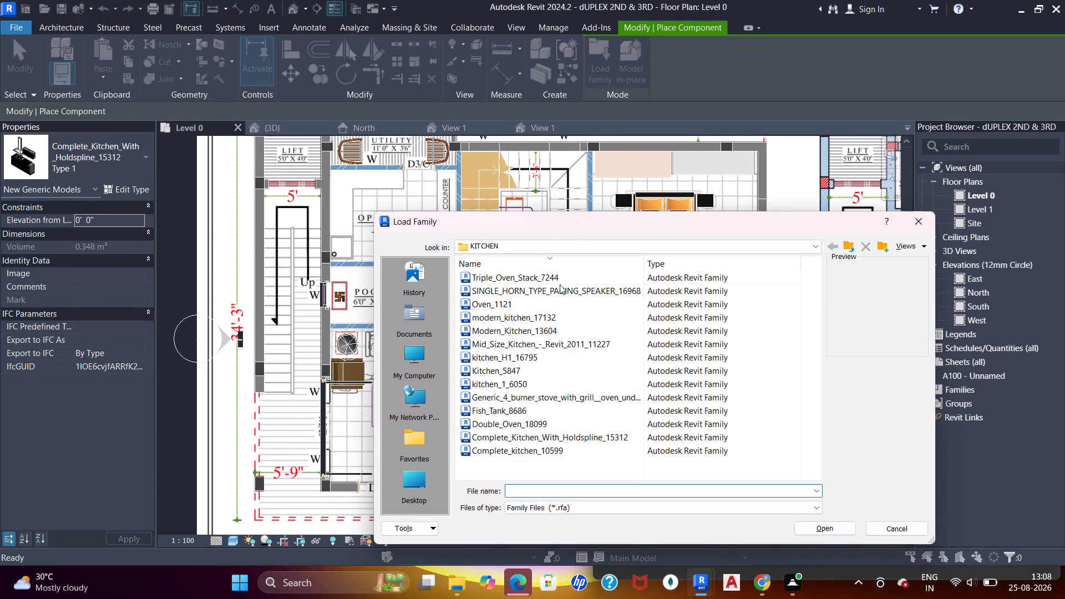
pyautogui.click(565, 247)
pyautogui.scroll(3, 501, 317)
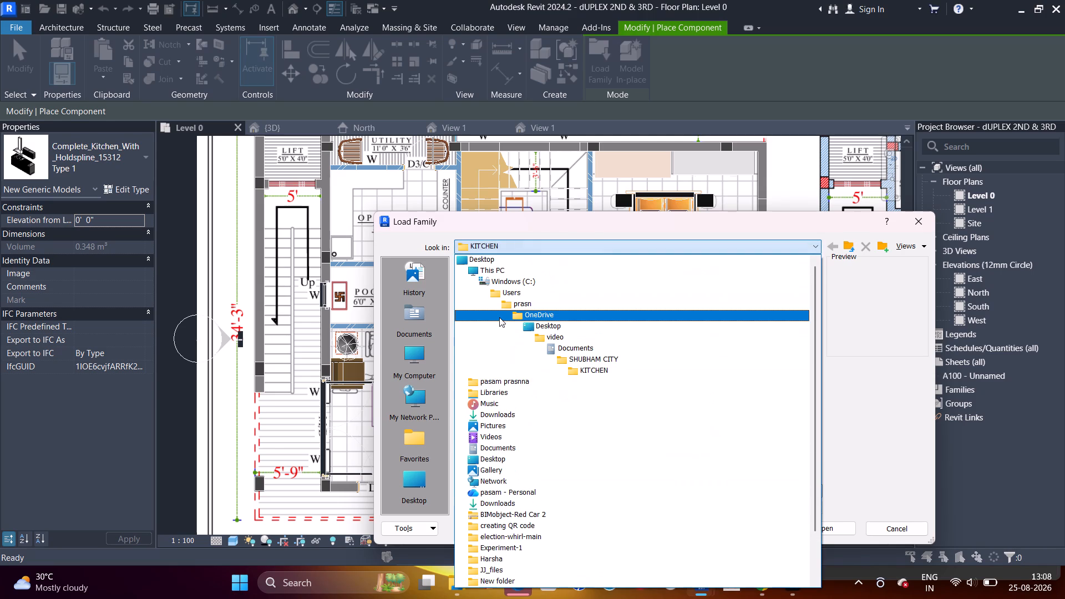
pyautogui.click(518, 282)
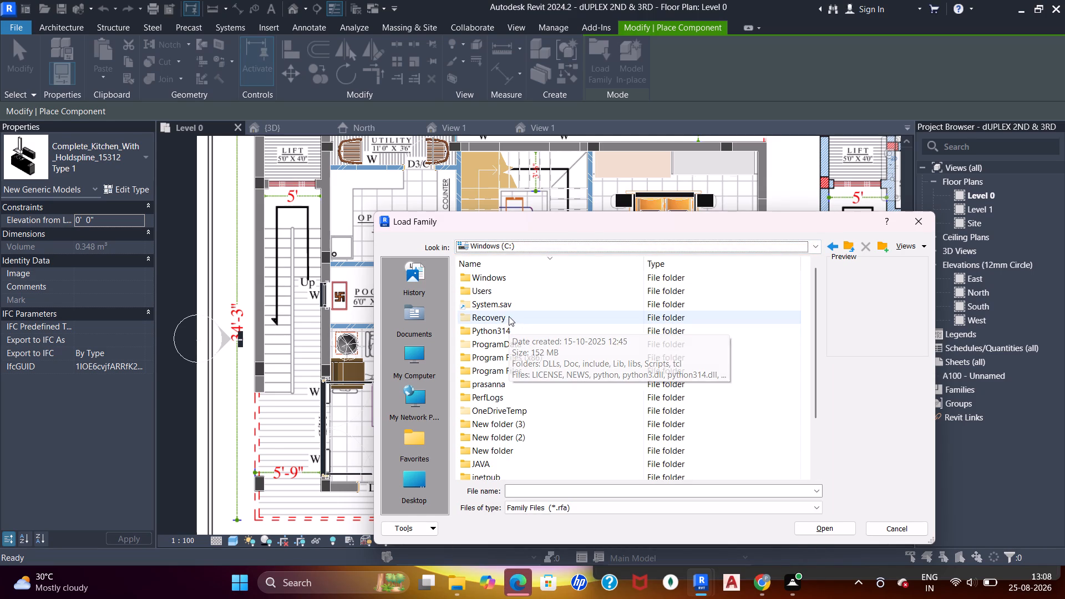
pyautogui.scroll(-1, 499, 378)
pyautogui.doubleClick(513, 306)
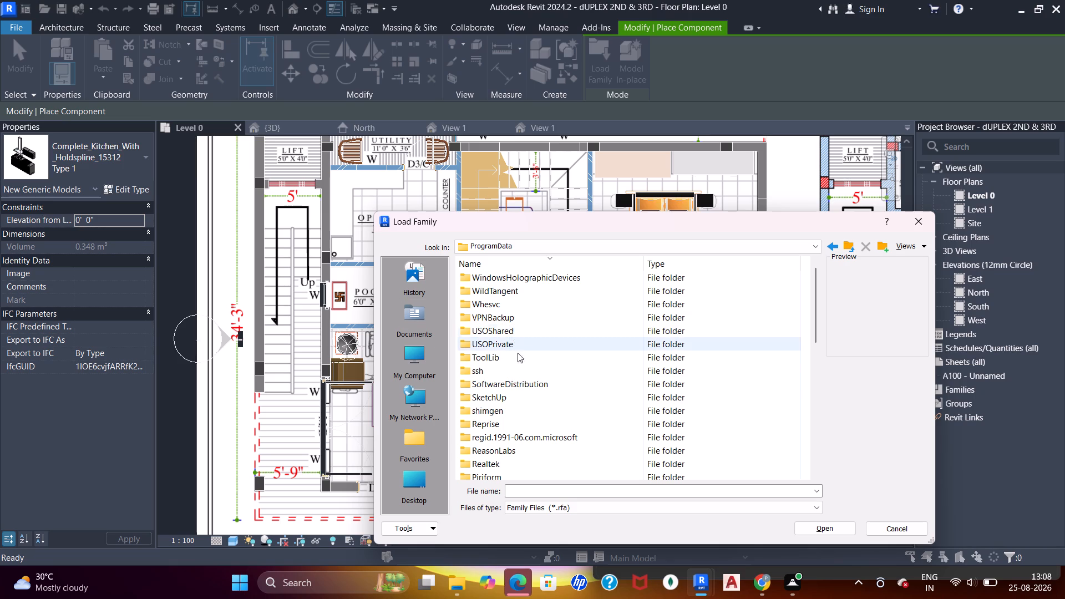
pyautogui.scroll(-4, 505, 384)
pyautogui.scroll(-2, 500, 442)
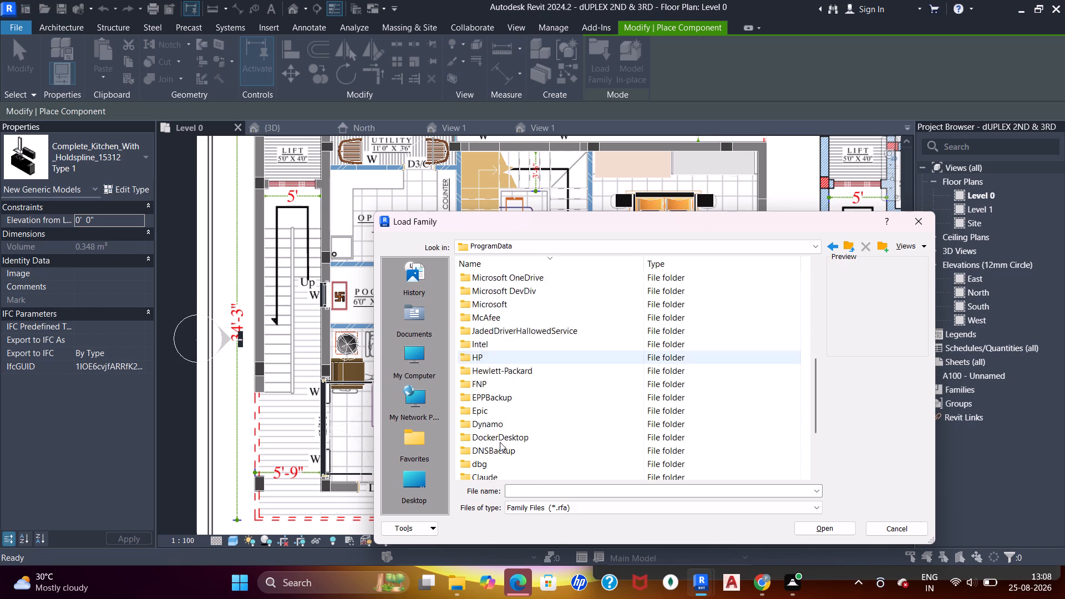
pyautogui.scroll(-6, 500, 442)
pyautogui.doubleClick(510, 447)
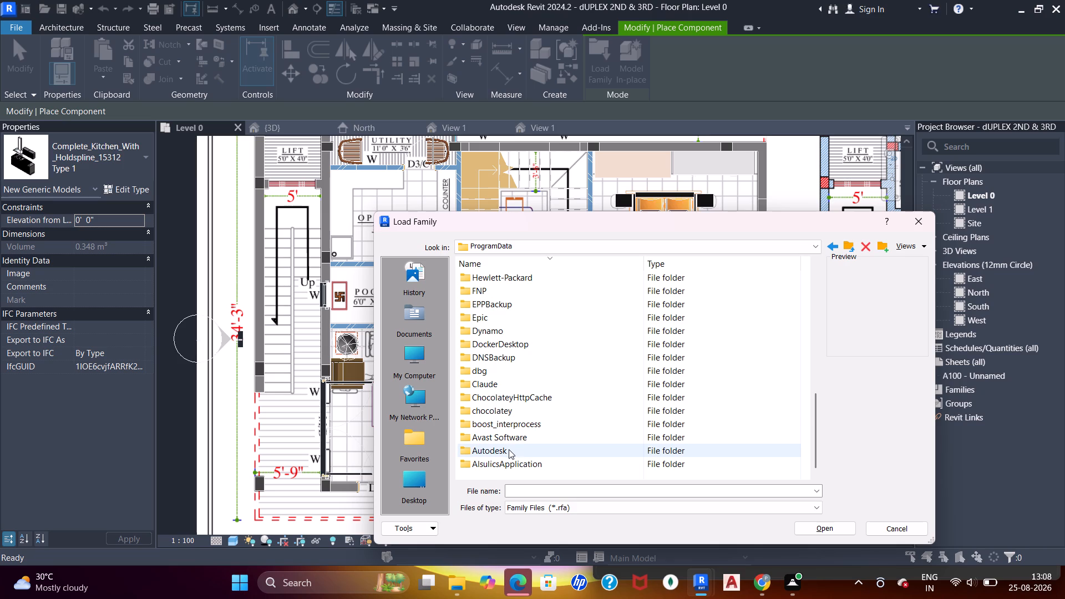
pyautogui.doubleClick(537, 450)
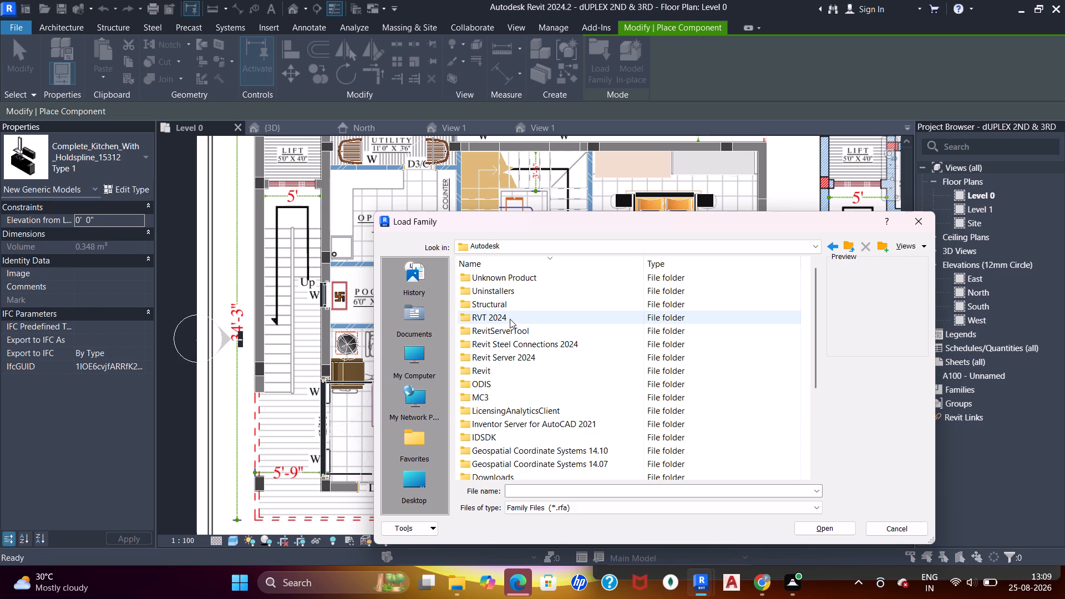
pyautogui.doubleClick(510, 319)
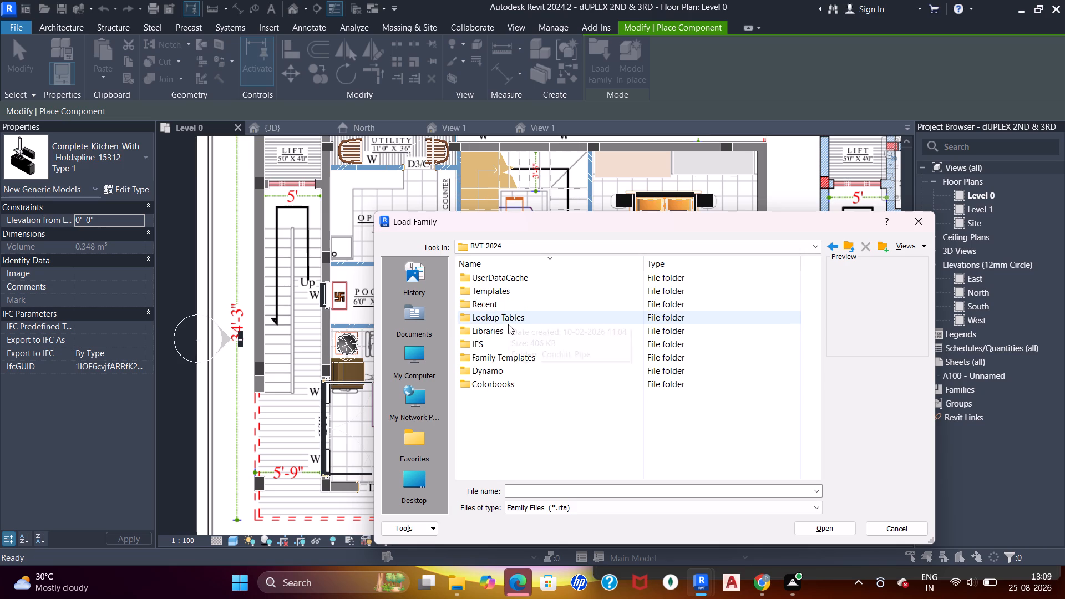
pyautogui.doubleClick(504, 329)
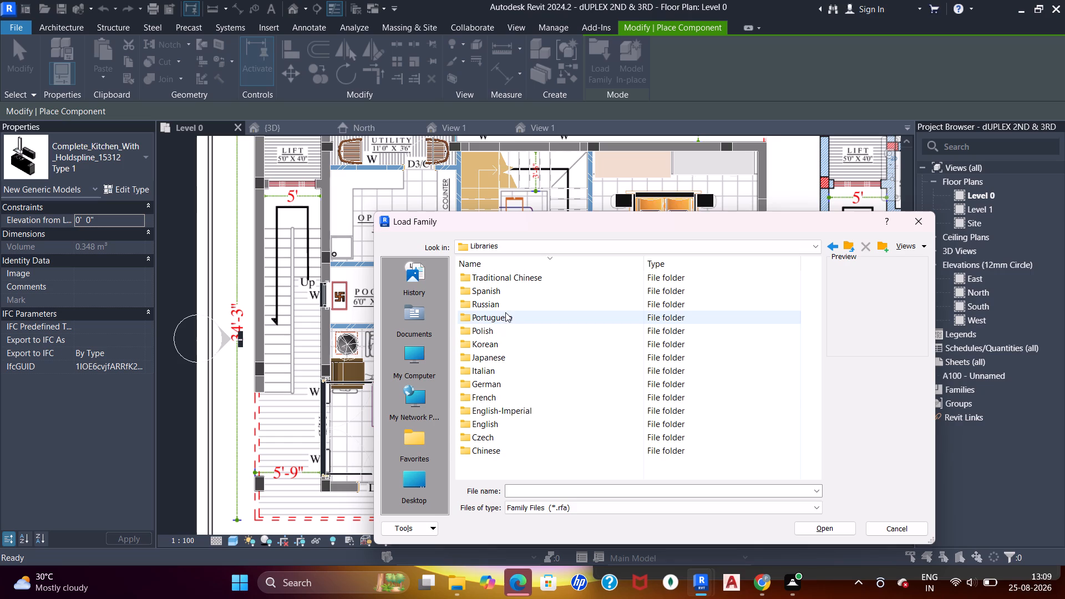
pyautogui.doubleClick(506, 409)
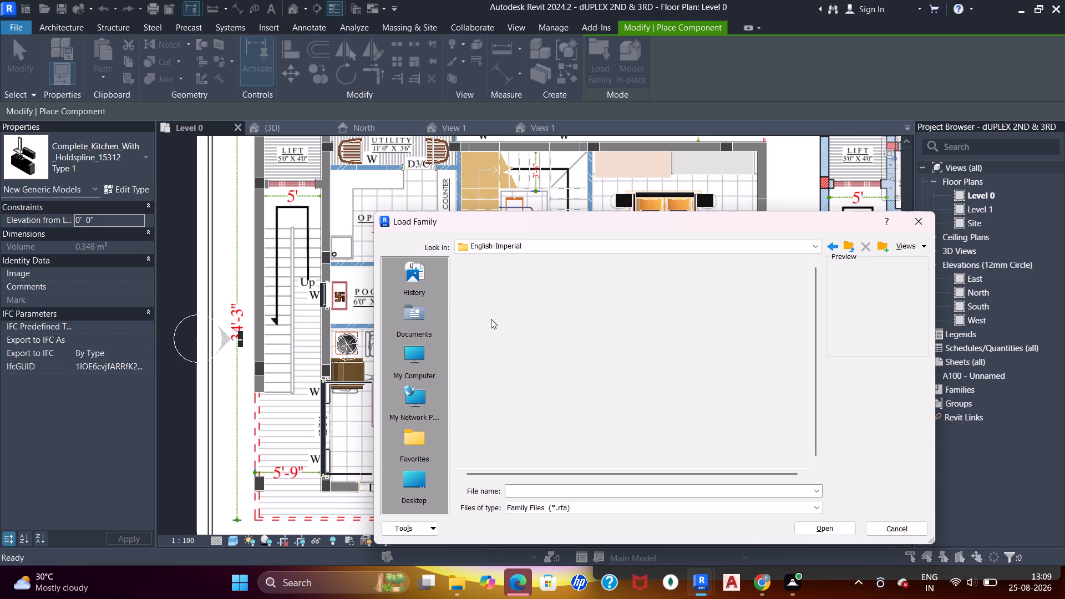
pyautogui.doubleClick(515, 281)
# Load the Toilet-Domestic-3D family from the library's Plumbing > Architectural > Fixtures > Water Closets folder.
pyautogui.scroll(-5, 509, 405)
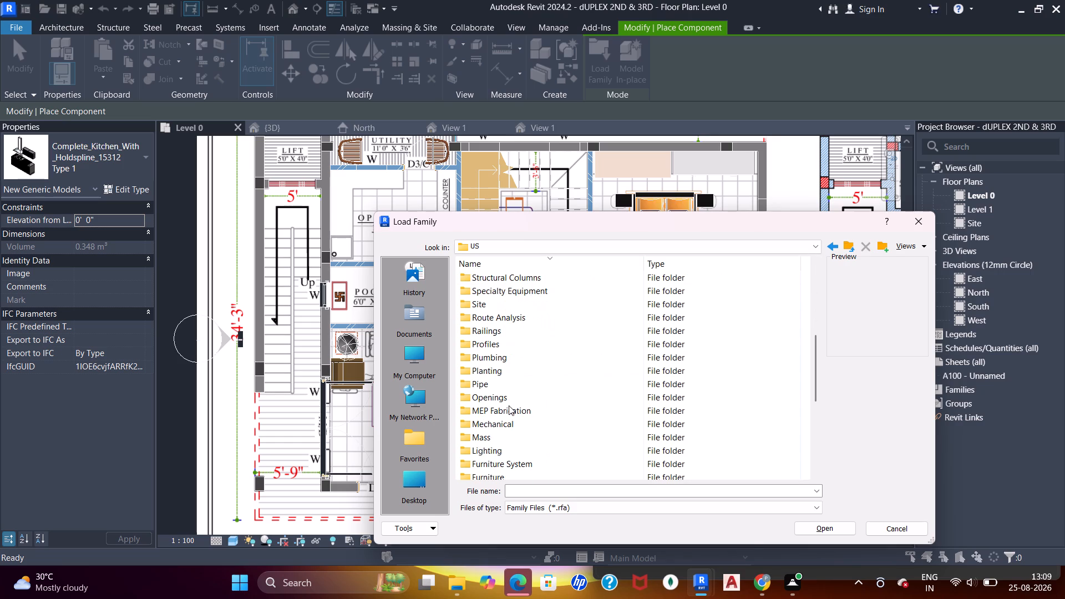
pyautogui.doubleClick(504, 363)
pyautogui.doubleClick(507, 287)
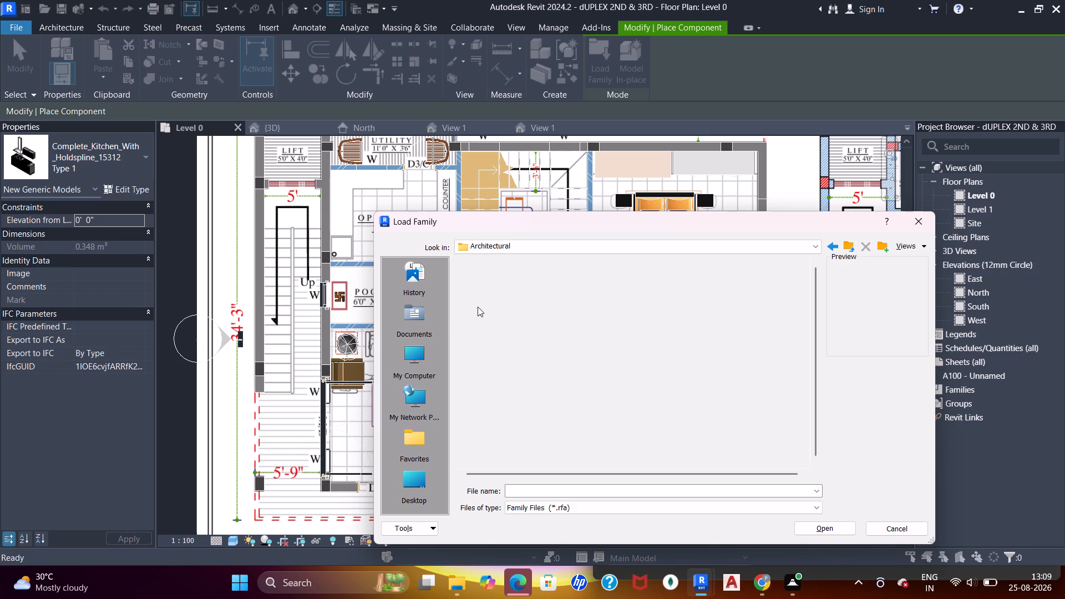
pyautogui.doubleClick(494, 290)
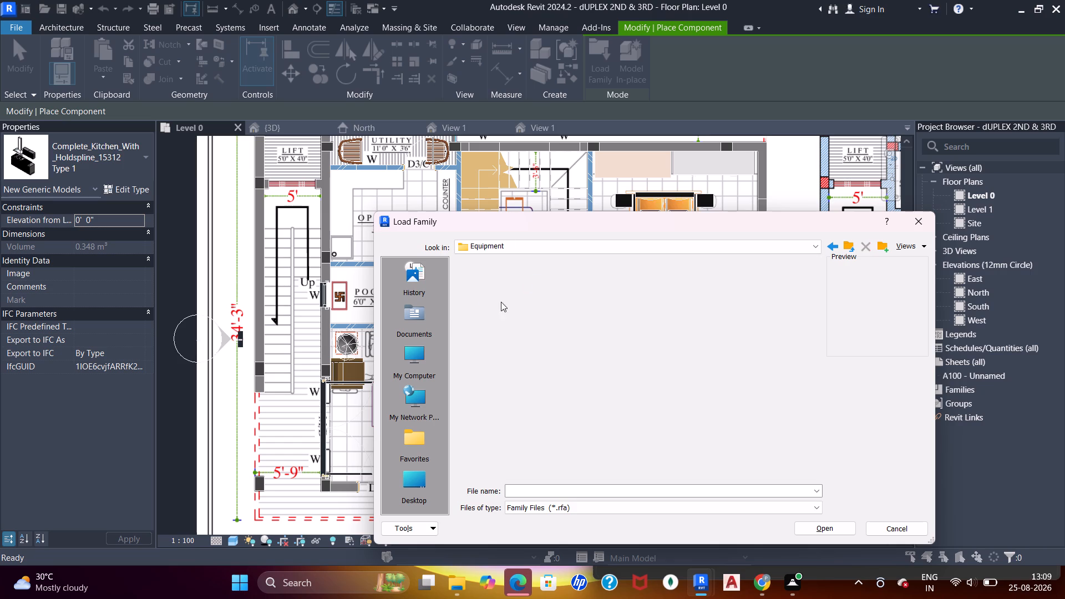
pyautogui.click(854, 244)
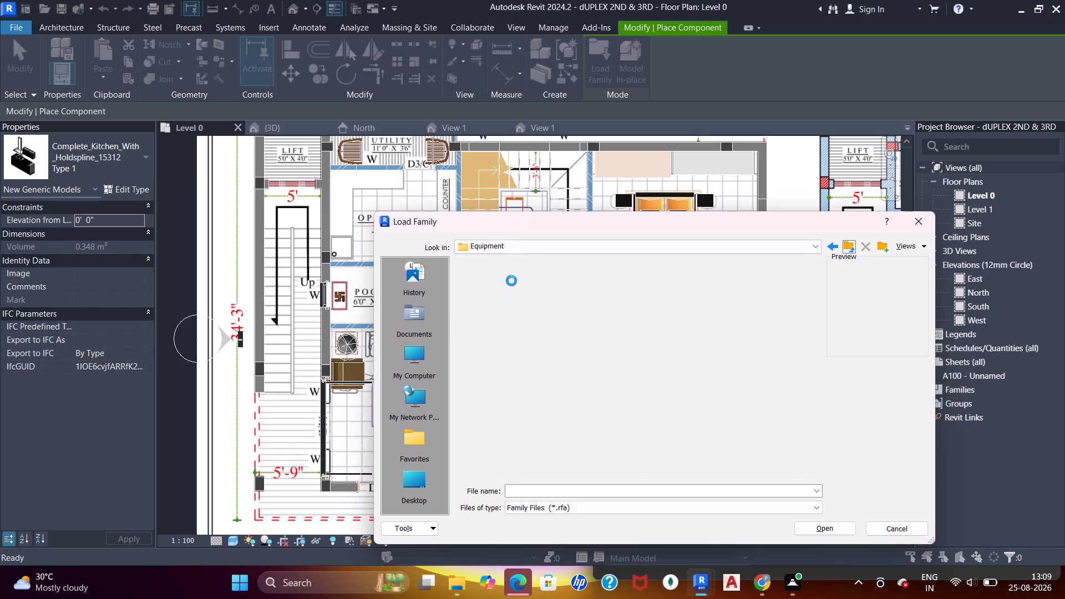
pyautogui.doubleClick(501, 282)
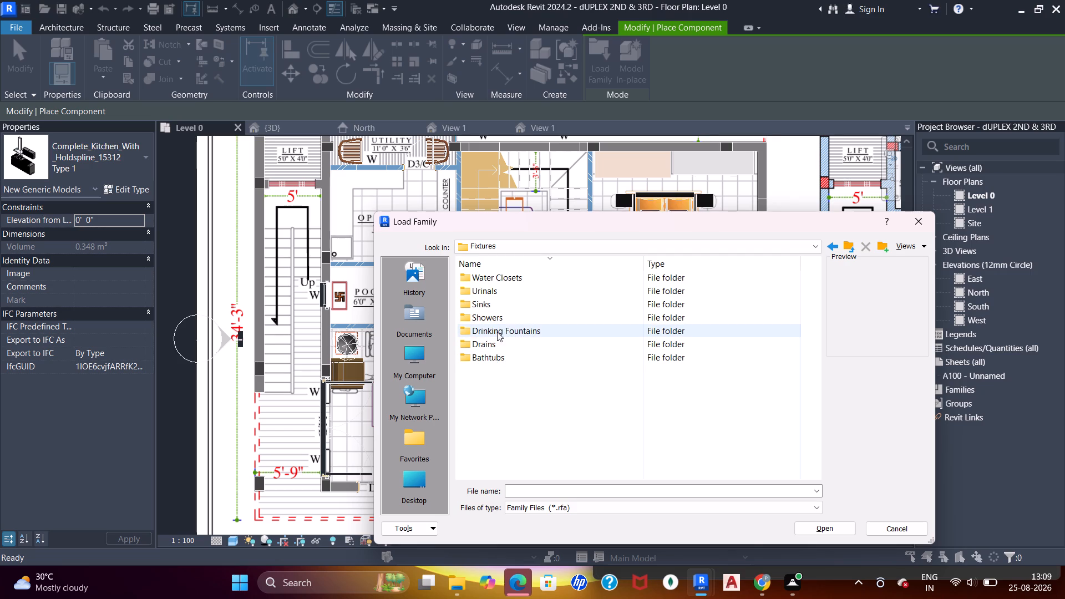
pyautogui.doubleClick(497, 280)
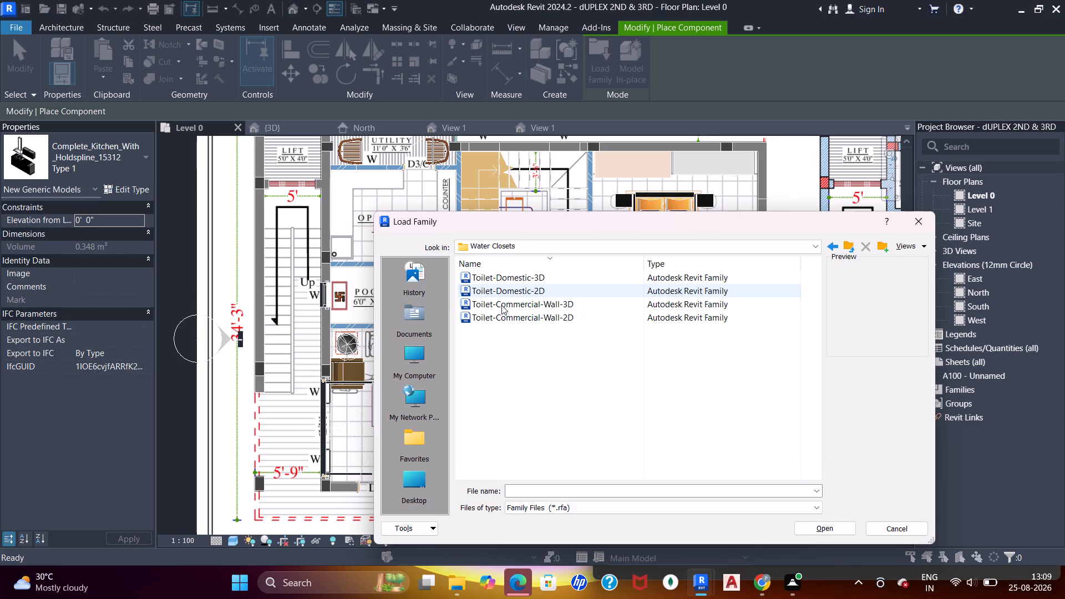
pyautogui.click(490, 319)
pyautogui.click(519, 280)
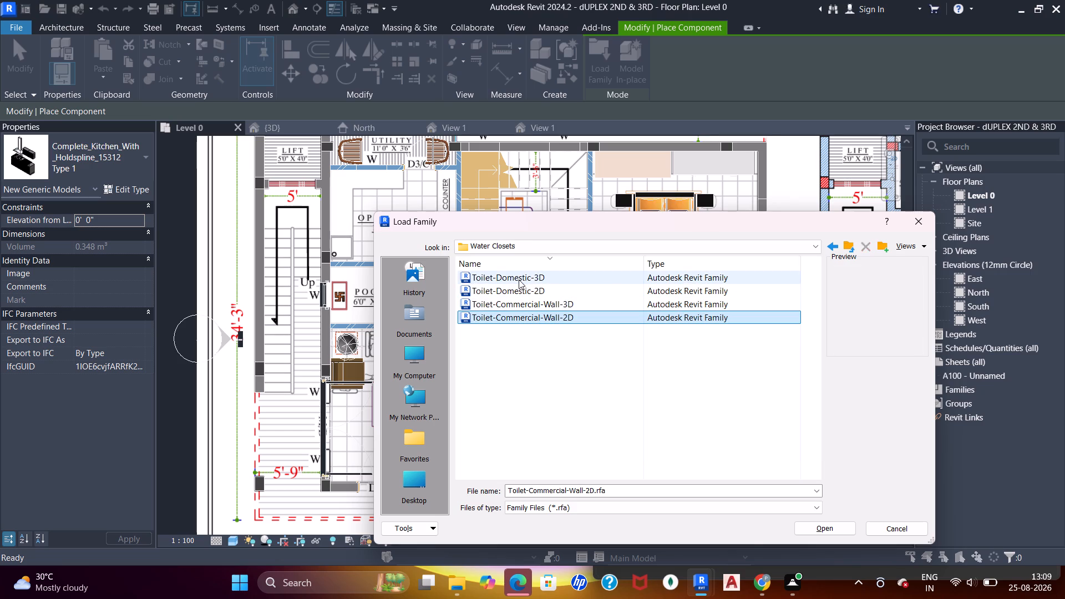
pyautogui.doubleClick(519, 280)
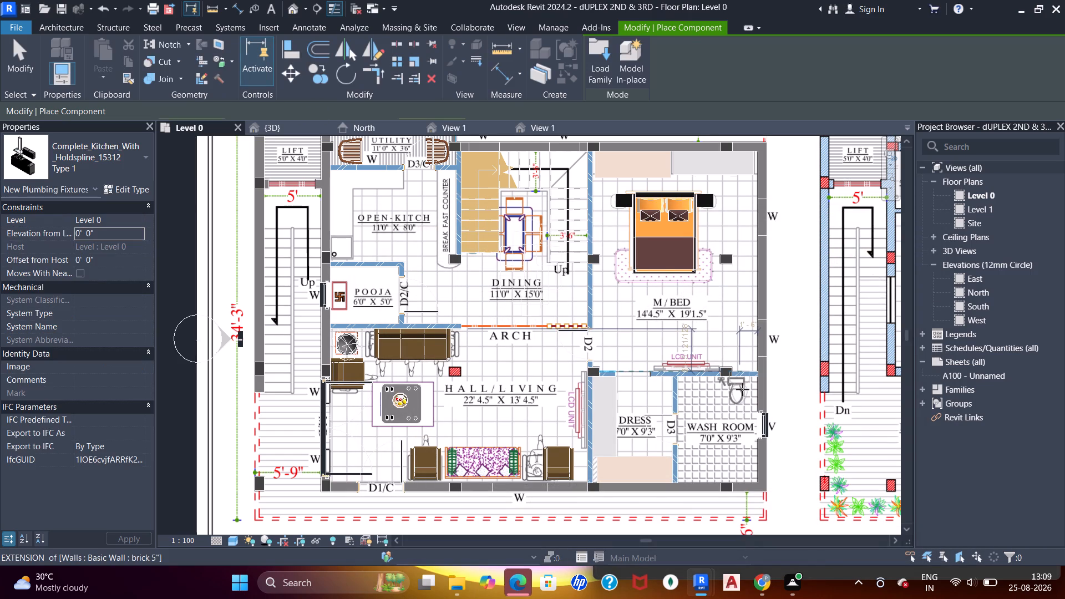
# Place one Toilet-Domestic-3D over the plan's toilet symbol in the wash room, against the wall behind the LCD unit.
pyautogui.scroll(10, 740, 400)
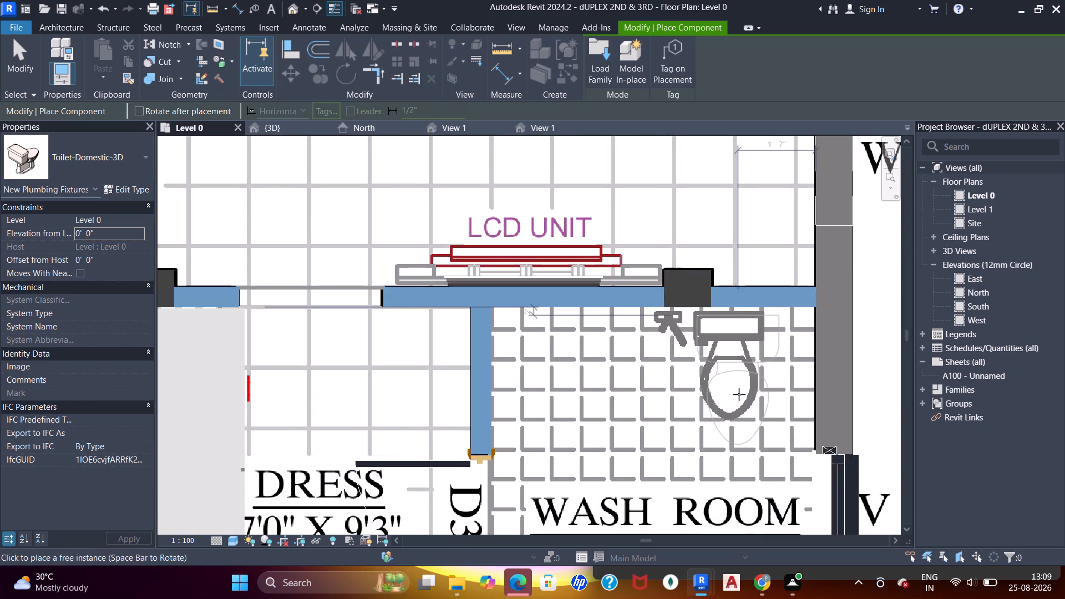
pyautogui.scroll(3, 739, 394)
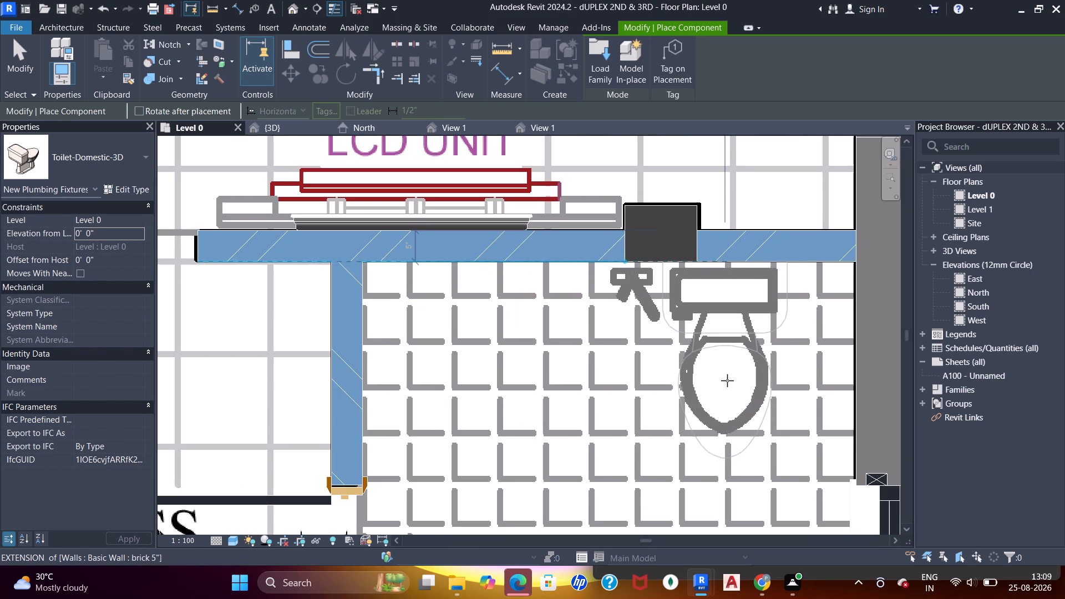
pyautogui.click(727, 380)
pyautogui.scroll(-3, 728, 370)
pyautogui.moveTo(708, 356); pyautogui.dragTo(712, 372, button='middle')
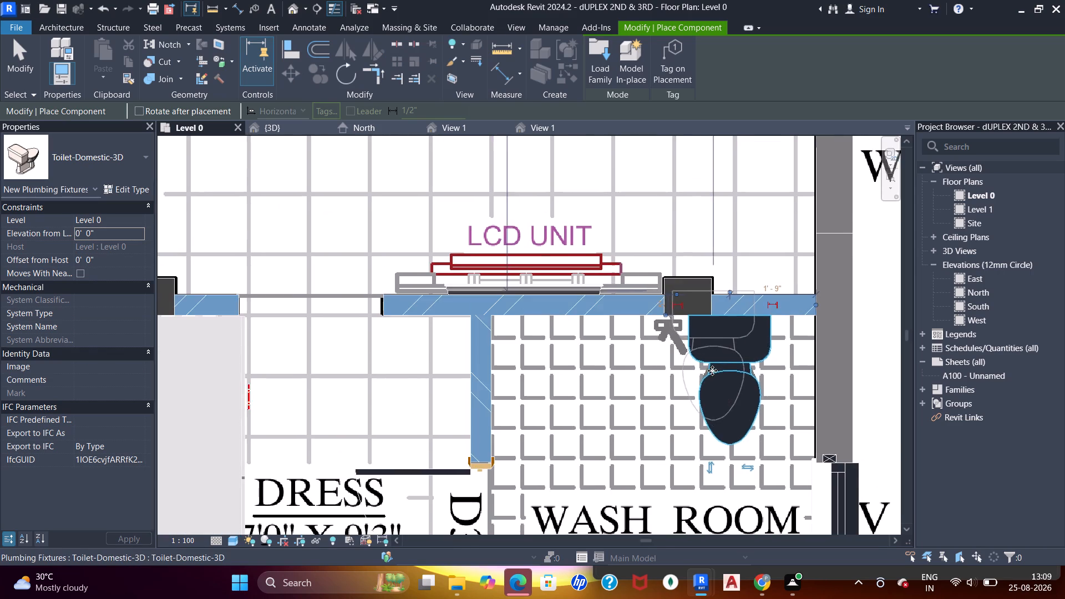
pyautogui.scroll(-3, 712, 370)
pyautogui.moveTo(712, 370); pyautogui.dragTo(704, 321, button='middle')
pyautogui.press('Escape')
pyautogui.press('Escape')
pyautogui.press('Escape')
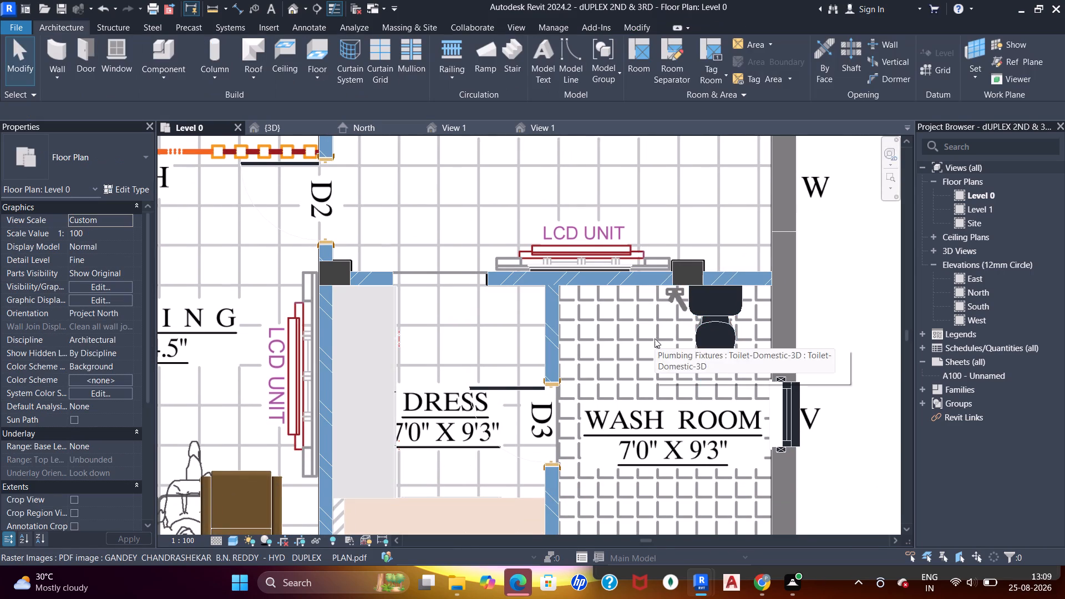
# Review the Level 0 plan from the wash room across the hall, dining area and open kitchen.
pyautogui.scroll(-2, 656, 343)
pyautogui.moveTo(660, 351); pyautogui.dragTo(656, 309, button='middle')
pyautogui.press('Escape')
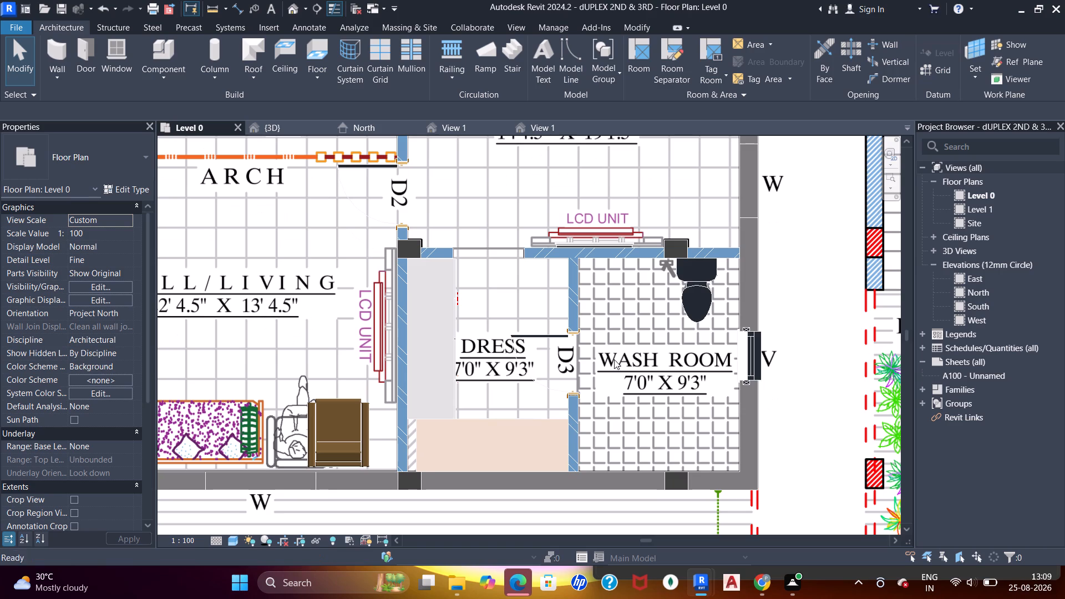
pyautogui.press('Escape')
pyautogui.scroll(-1, 537, 359)
pyautogui.moveTo(550, 304); pyautogui.dragTo(587, 357, button='middle')
pyautogui.scroll(-4, 561, 322)
pyautogui.moveTo(409, 308); pyautogui.dragTo(488, 401, button='middle')
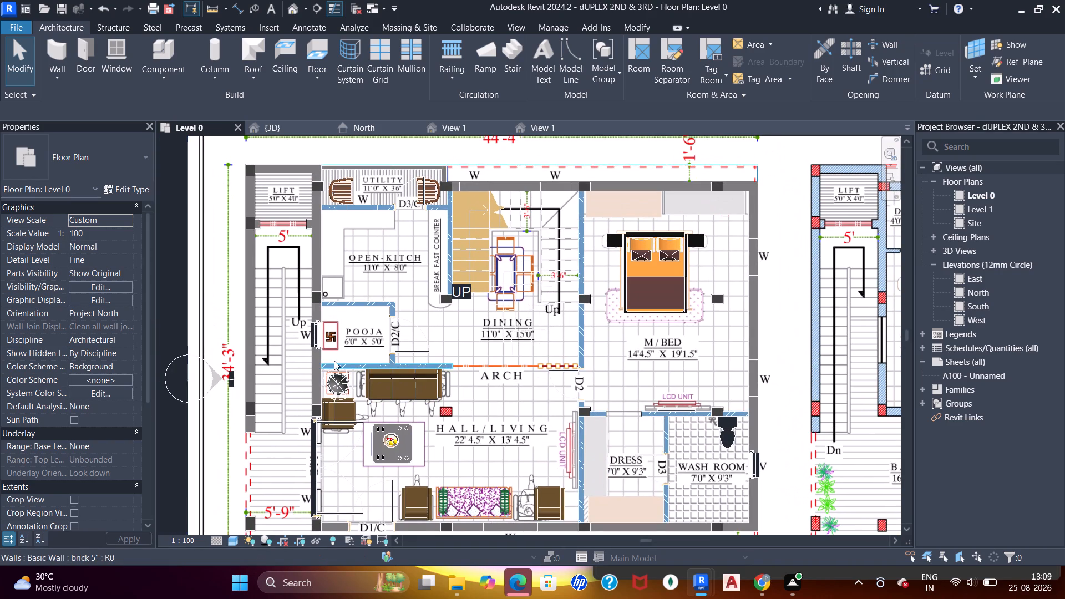
pyautogui.scroll(3, 330, 351)
pyautogui.scroll(-3, 330, 351)
pyautogui.moveTo(470, 333); pyautogui.dragTo(471, 297, button='middle')
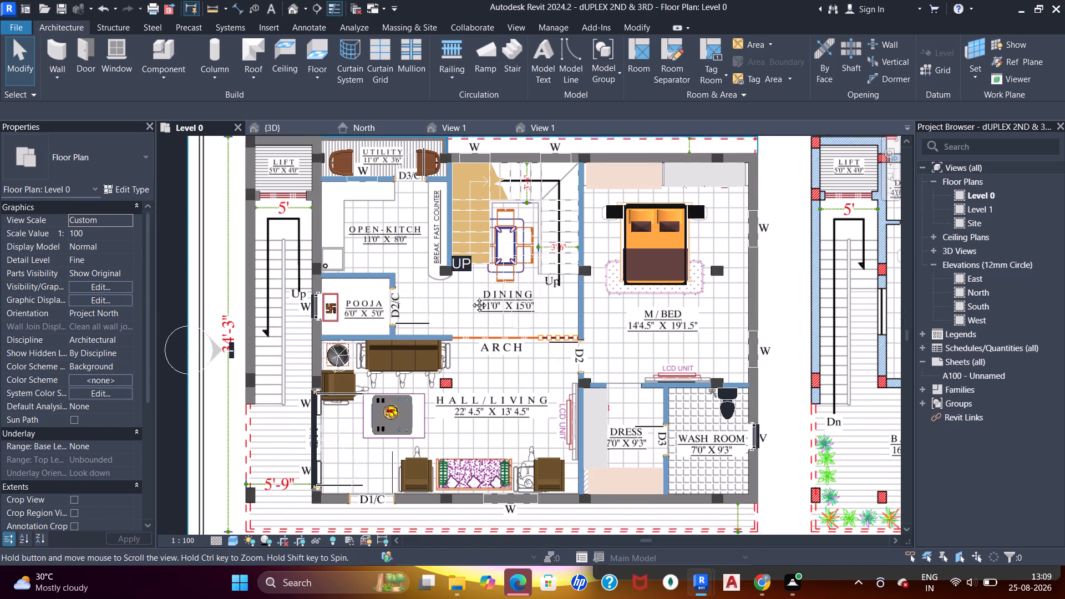
pyautogui.moveTo(471, 297); pyautogui.dragTo(473, 275, button='middle')
pyautogui.scroll(2, 390, 355)
pyautogui.scroll(-2, 388, 351)
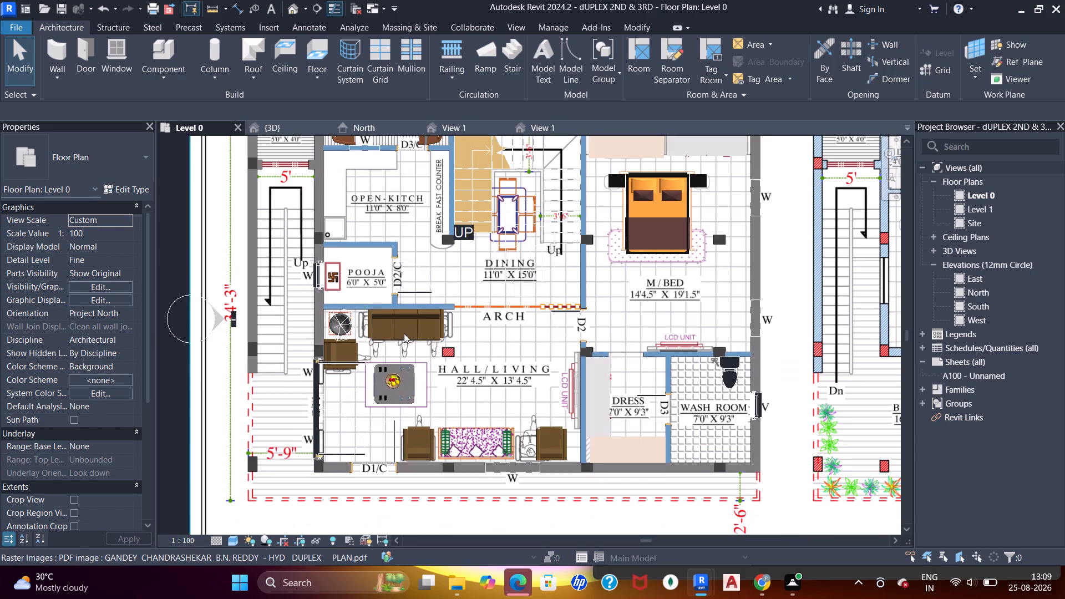
pyautogui.moveTo(450, 240); pyautogui.dragTo(450, 289, button='middle')
# Save the dUPLEX 2ND & 3RD project.
pyautogui.hotkey('ctrl', 's')
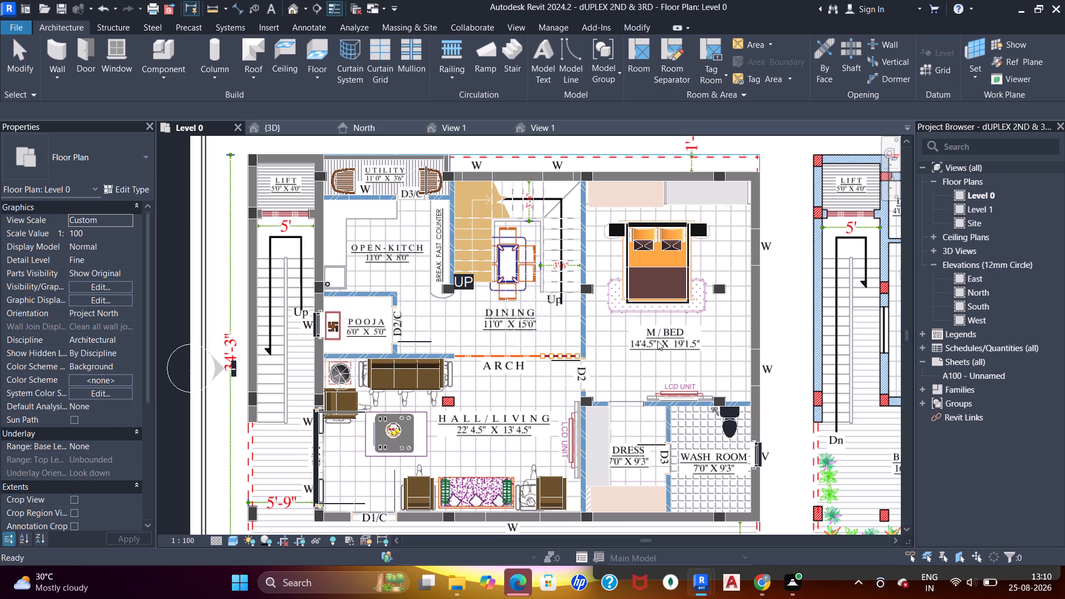
pyautogui.press('Escape')
pyautogui.press('Escape')
pyautogui.press('Escape')
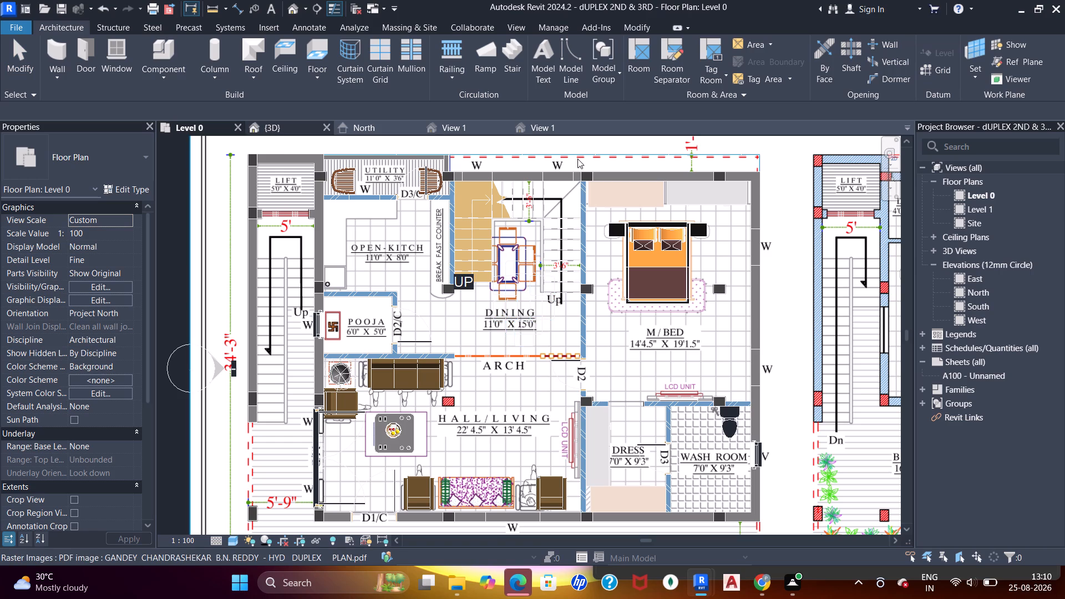
pyautogui.press('Escape')
# Close both open family View 1 views, including M_Counter Top with sink, without saving their changes.
pyautogui.click(592, 126)
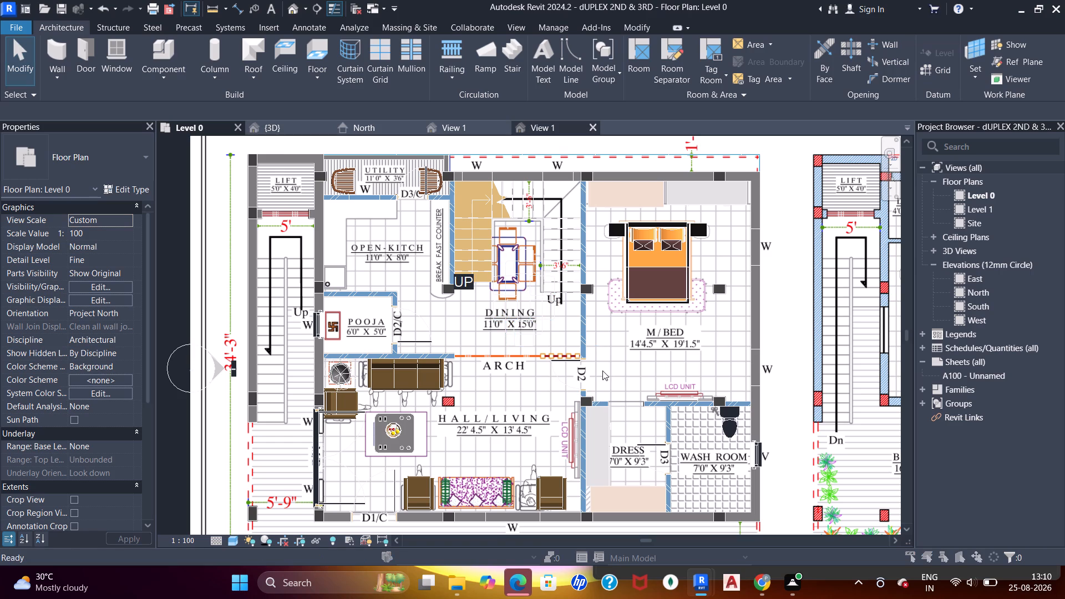
pyautogui.click(561, 285)
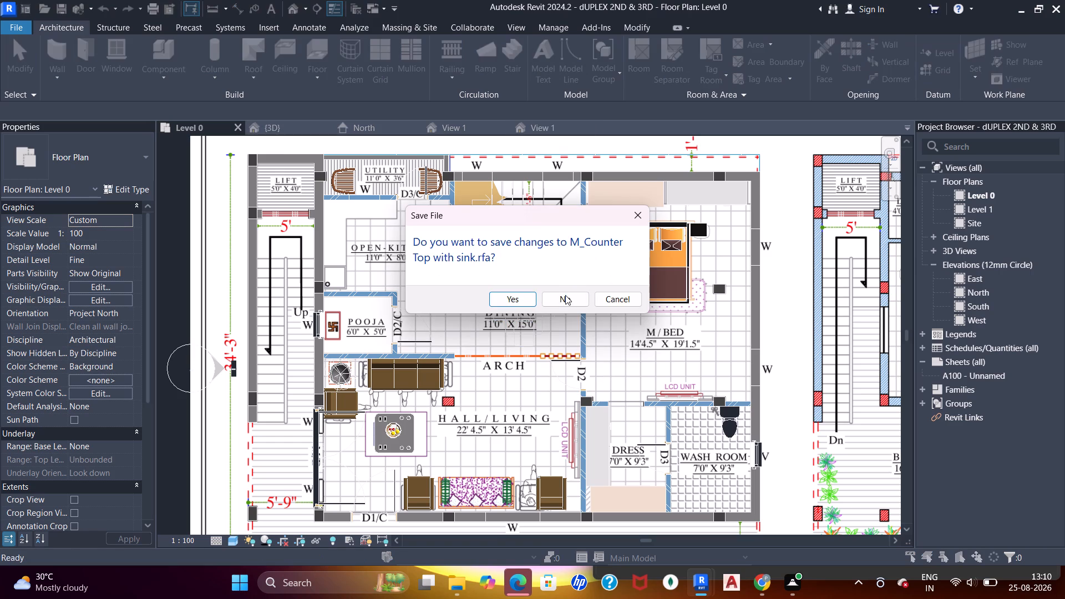
pyautogui.click(566, 296)
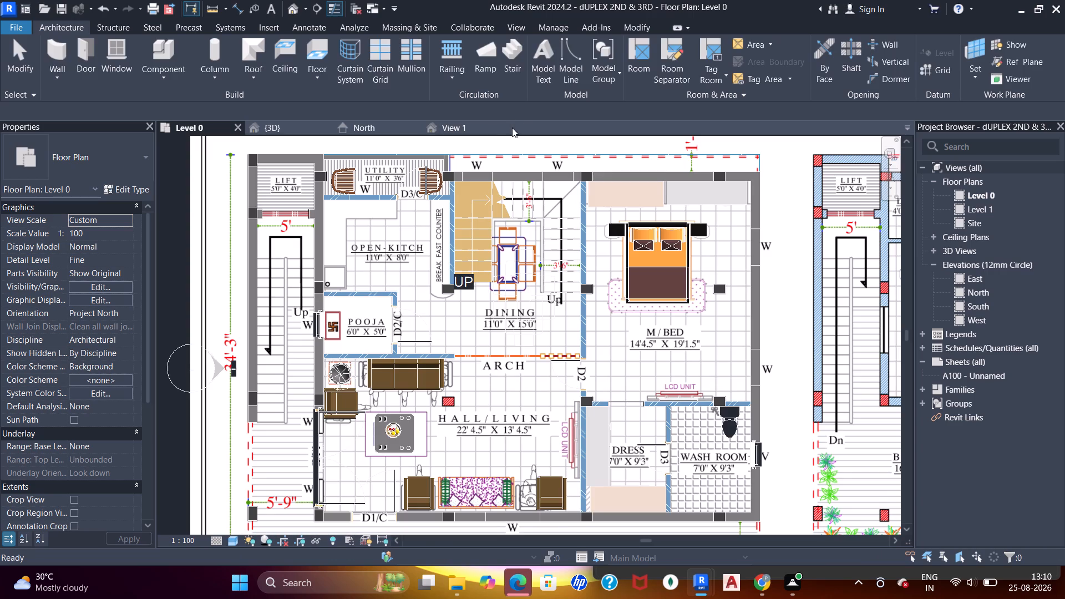
pyautogui.click(502, 127)
pyautogui.click(549, 303)
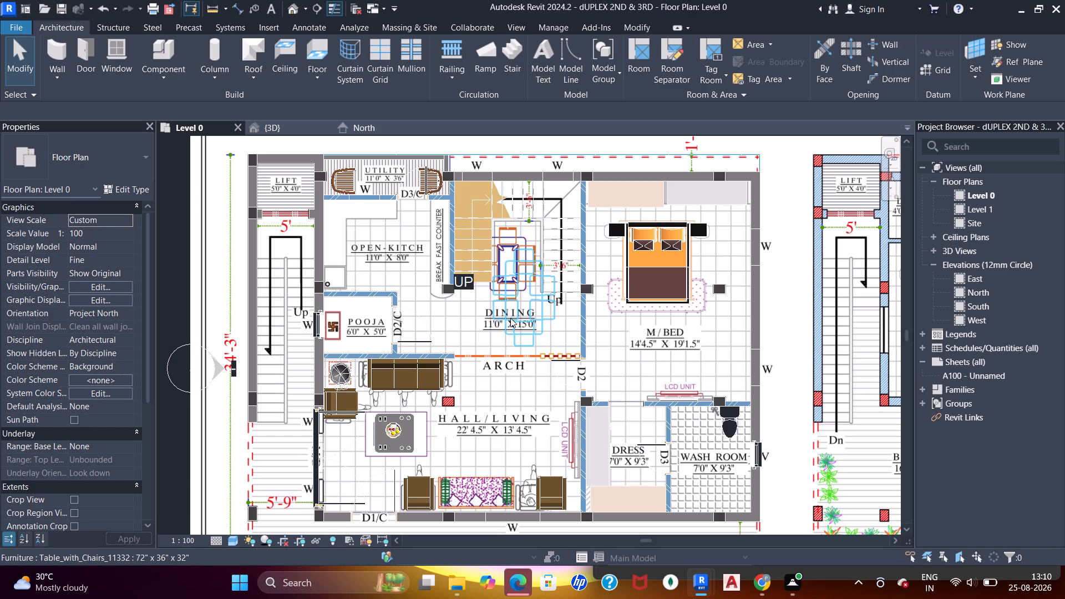
# Inspect the furnished Level 0 interior in the 3D view from several angles, including the hall, staircase, bedroom and dress area.
pyautogui.scroll(-3, 605, 247)
pyautogui.moveTo(603, 264); pyautogui.dragTo(577, 221, button='middle')
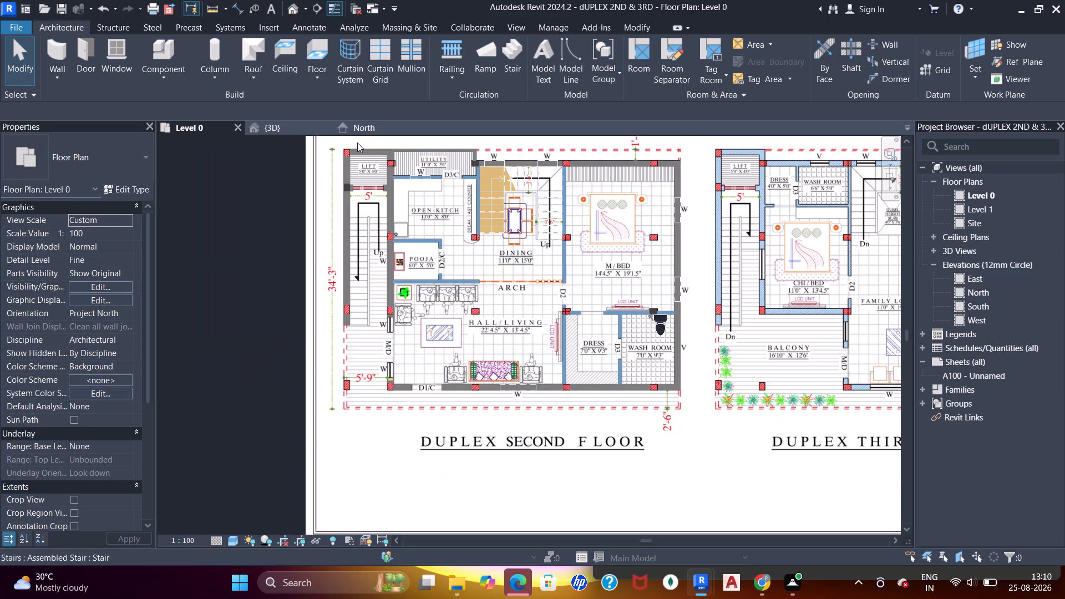
pyautogui.click(280, 124)
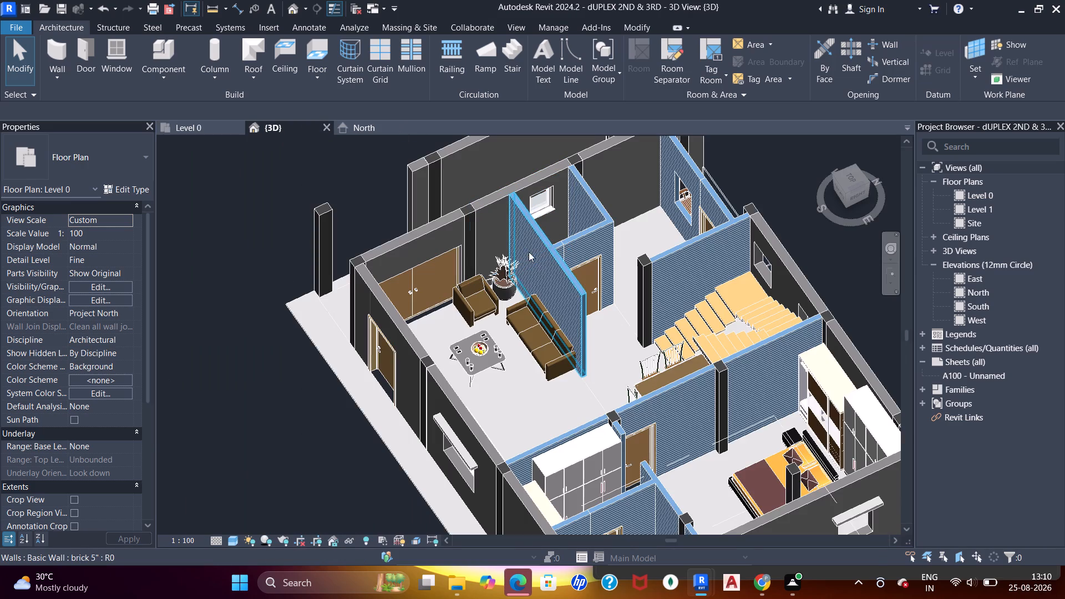
pyautogui.scroll(-1, 566, 288)
pyautogui.keyDown('shift'); pyautogui.moveTo(566, 304); pyautogui.dragTo(645, 192, button='middle'); pyautogui.keyUp('shift')
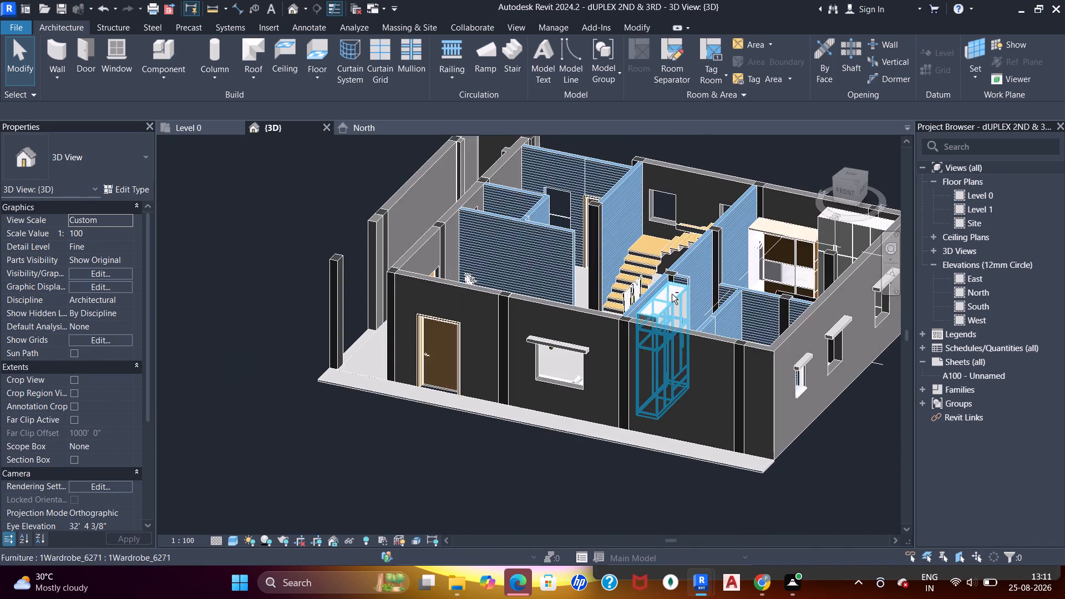
pyautogui.keyDown('shift'); pyautogui.moveTo(671, 300); pyautogui.dragTo(623, 395, button='middle'); pyautogui.keyUp('shift')
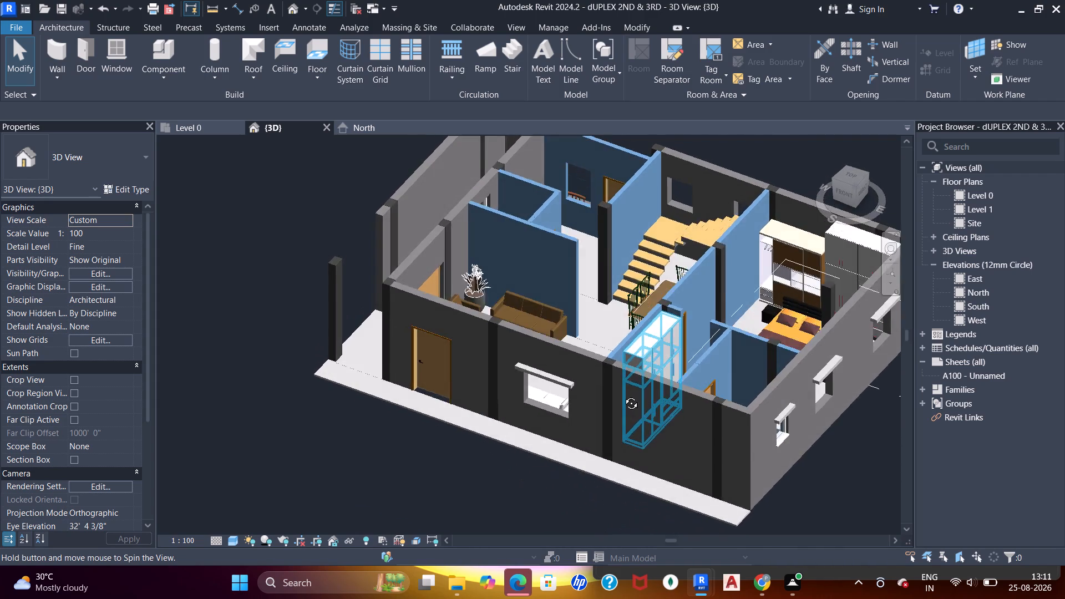
pyautogui.keyDown('shift'); pyautogui.moveTo(623, 395); pyautogui.dragTo(629, 471, button='middle'); pyautogui.keyUp('shift')
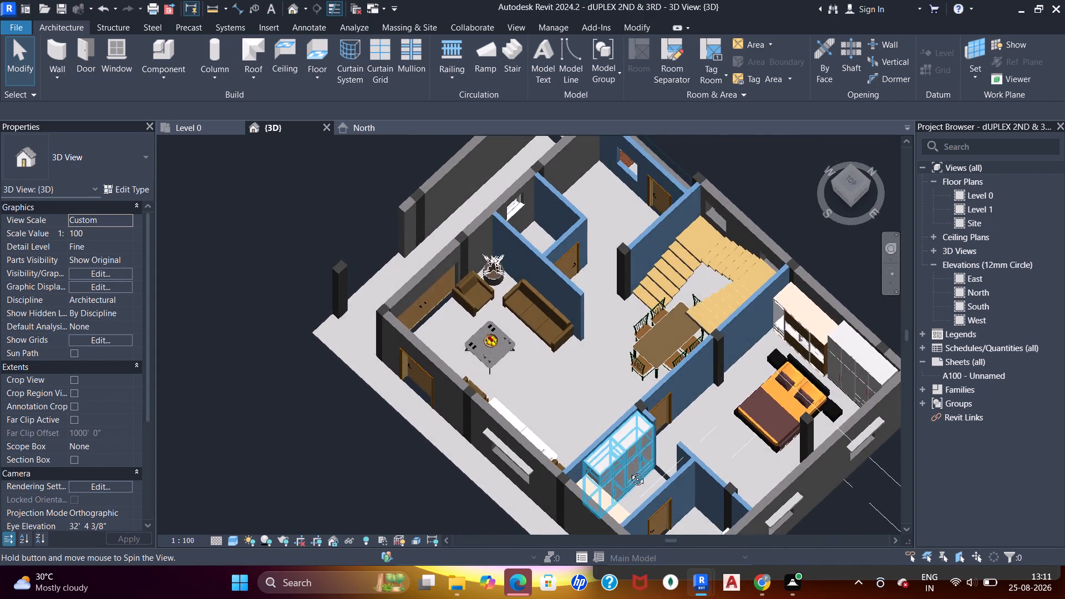
pyautogui.keyDown('shift'); pyautogui.moveTo(629, 471); pyautogui.dragTo(663, 344, button='middle'); pyautogui.keyUp('shift')
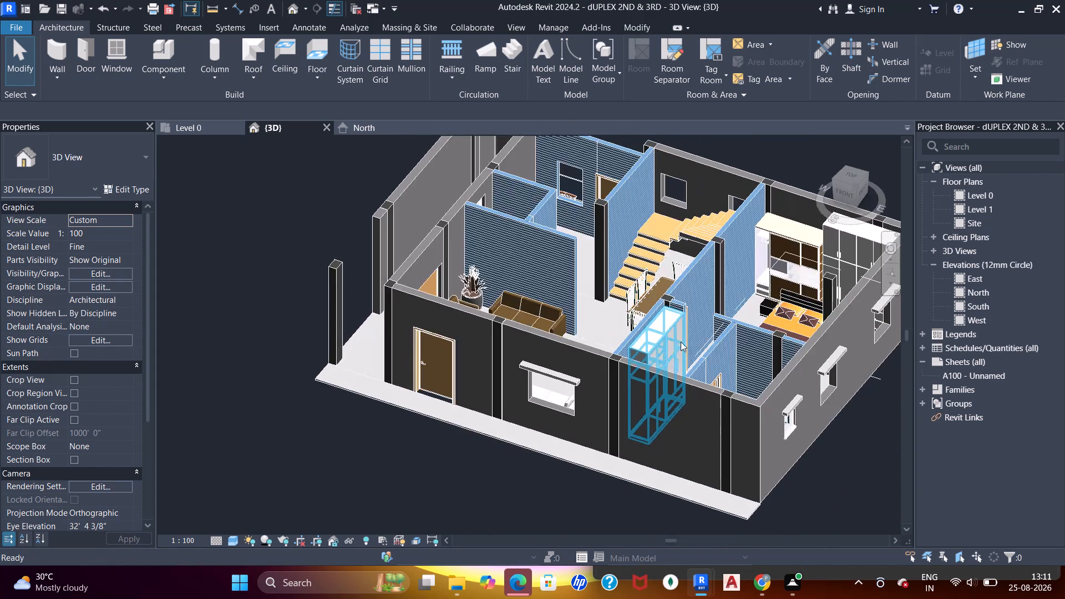
pyautogui.moveTo(745, 343); pyautogui.dragTo(666, 285, button='middle')
pyautogui.keyDown('shift'); pyautogui.moveTo(724, 312); pyautogui.dragTo(731, 346, button='middle'); pyautogui.keyUp('shift')
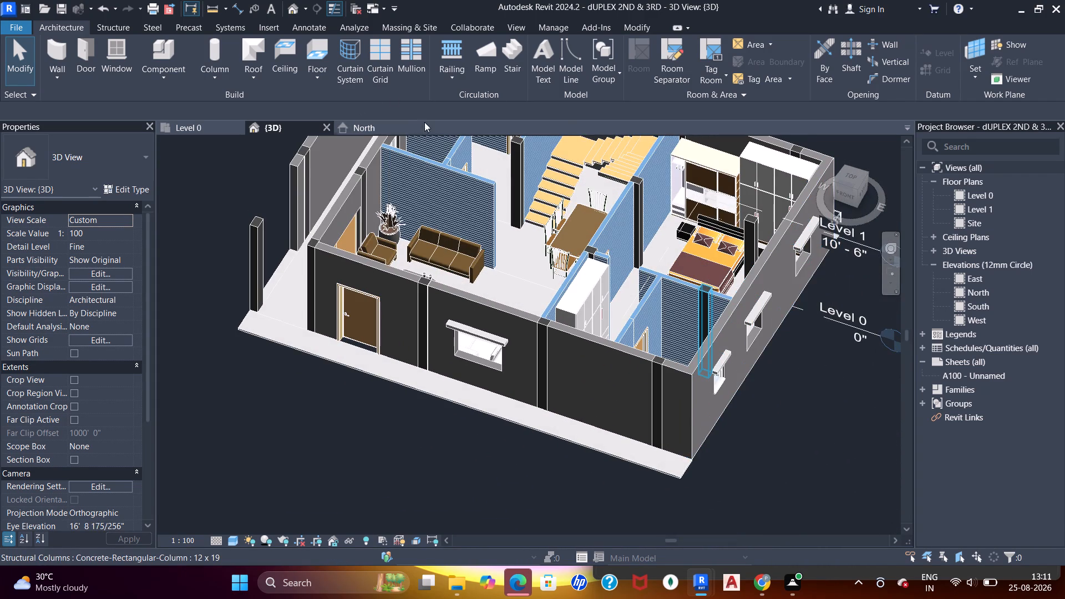
# Close the North elevation view.
pyautogui.click(413, 127)
# Review the Level 0 plan over the Duplex Second Floor drawing, covering the hall, arch, dining, dress, wash room and master bedroom.
pyautogui.scroll(-4, 460, 227)
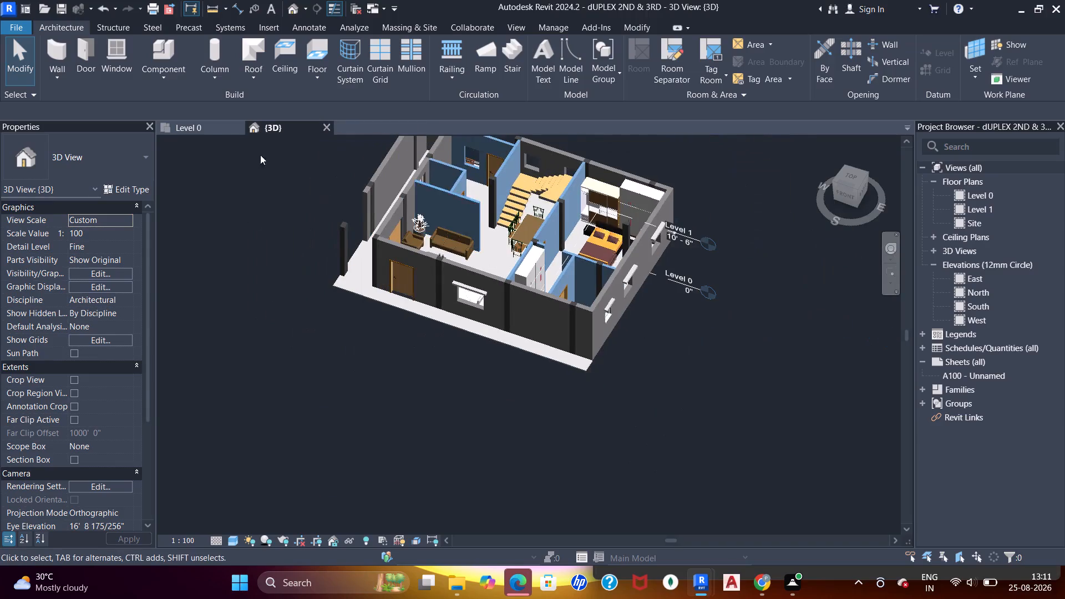
pyautogui.click(179, 121)
pyautogui.scroll(-2, 507, 234)
pyautogui.moveTo(561, 248); pyautogui.dragTo(466, 253, button='middle')
pyautogui.scroll(2, 479, 281)
pyautogui.moveTo(575, 337); pyautogui.dragTo(578, 306, button='middle')
pyautogui.scroll(2, 579, 311)
pyautogui.moveTo(383, 292); pyautogui.dragTo(499, 294, button='middle')
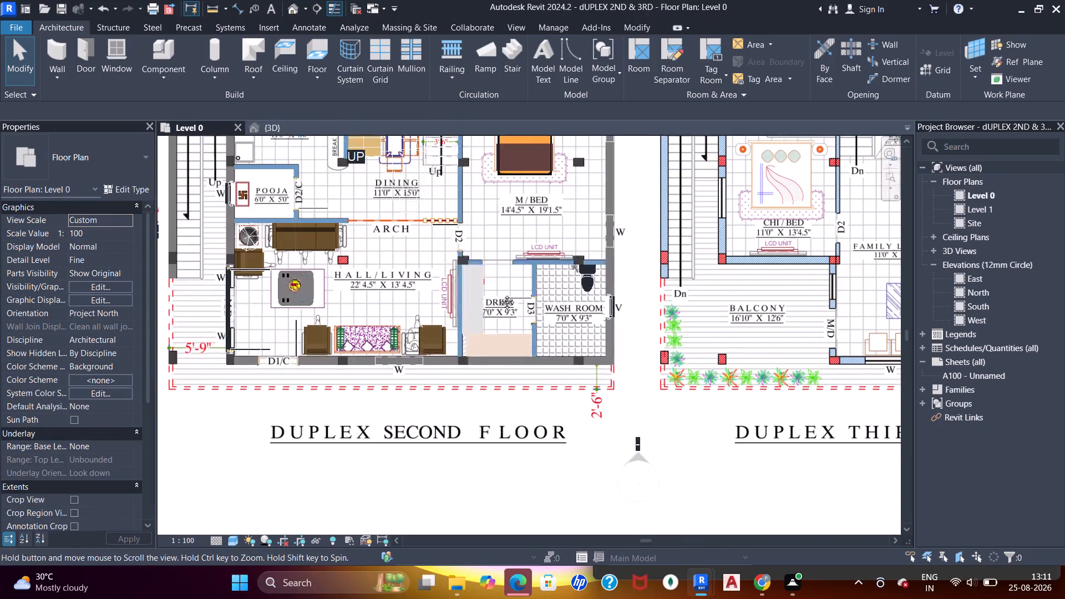
pyautogui.moveTo(499, 294); pyautogui.dragTo(560, 291, button='middle')
pyautogui.scroll(1, 320, 317)
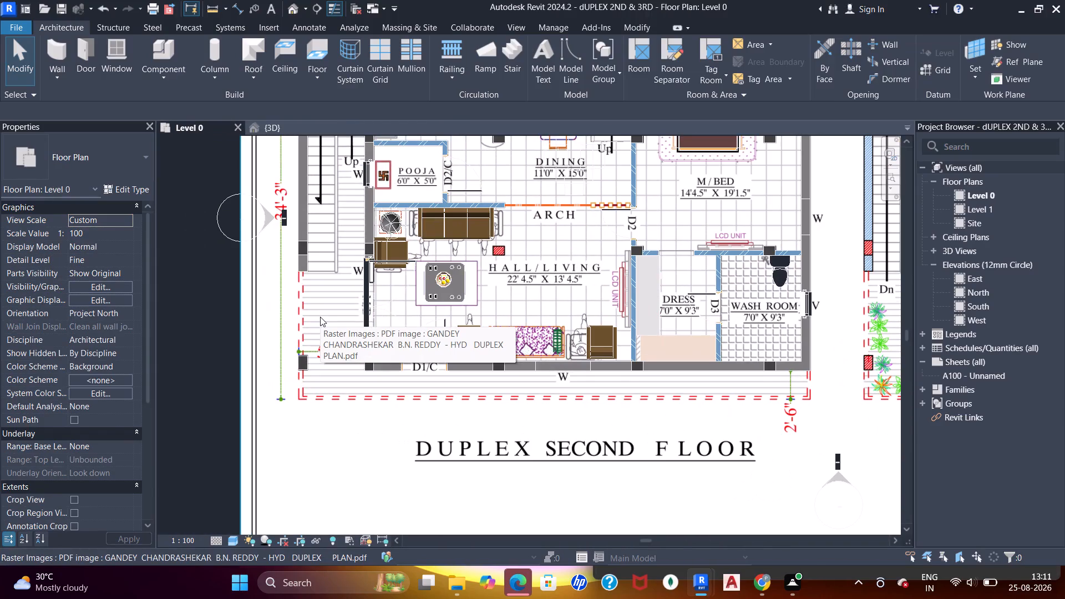
pyautogui.scroll(-1, 325, 312)
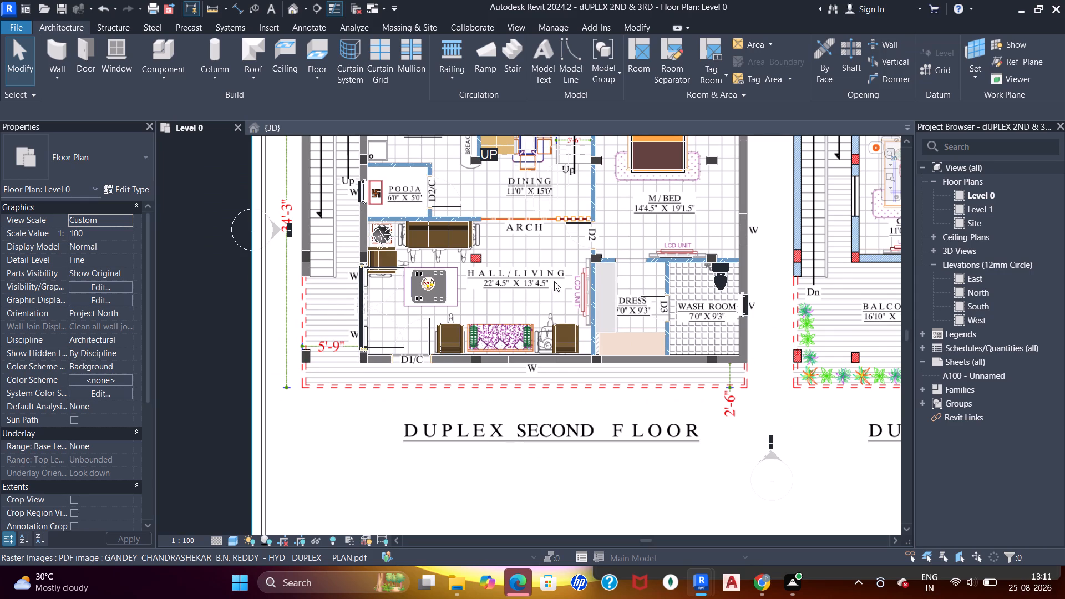
pyautogui.scroll(5, 523, 223)
pyautogui.moveTo(578, 237); pyautogui.dragTo(560, 267, button='middle')
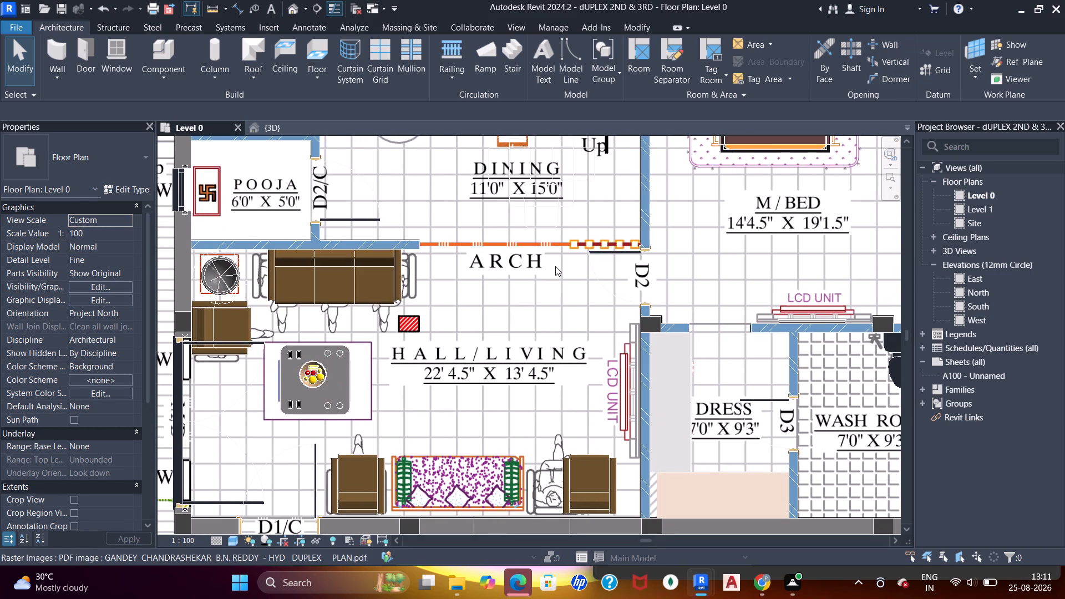
pyautogui.scroll(1, 555, 266)
pyautogui.moveTo(551, 262); pyautogui.dragTo(549, 268, button='middle')
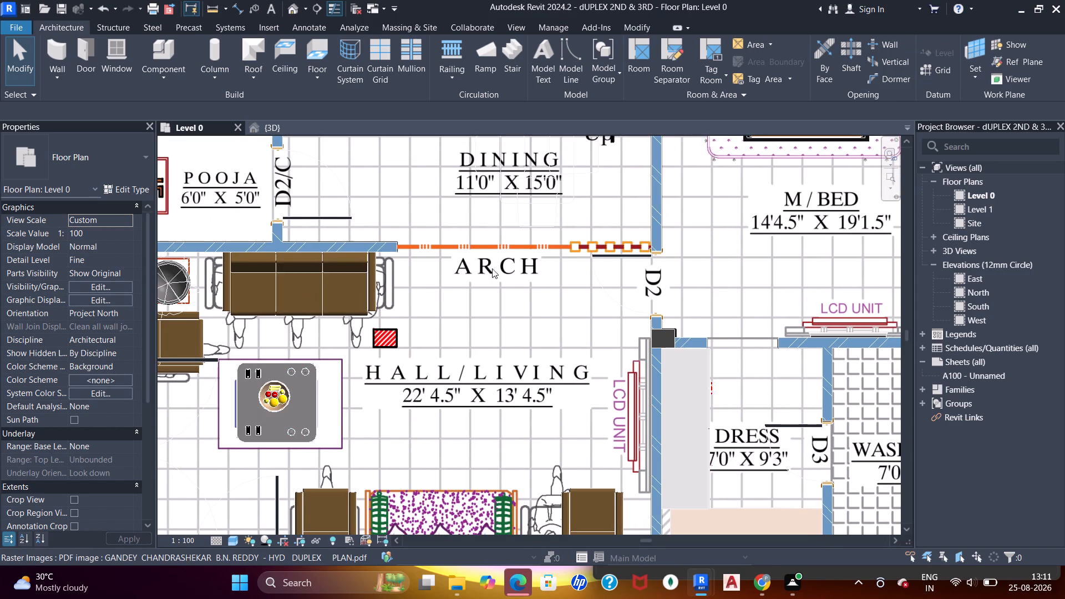
pyautogui.scroll(-2, 579, 265)
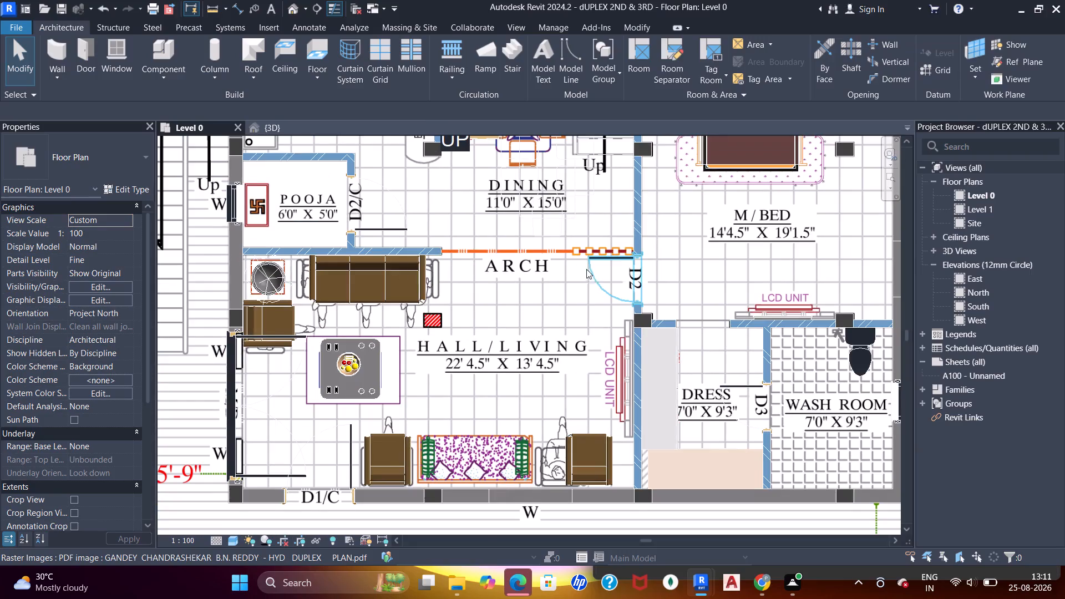
pyautogui.moveTo(594, 275); pyautogui.dragTo(526, 300, button='middle')
pyautogui.moveTo(660, 287); pyautogui.dragTo(523, 311, button='middle')
pyautogui.scroll(-2, 607, 286)
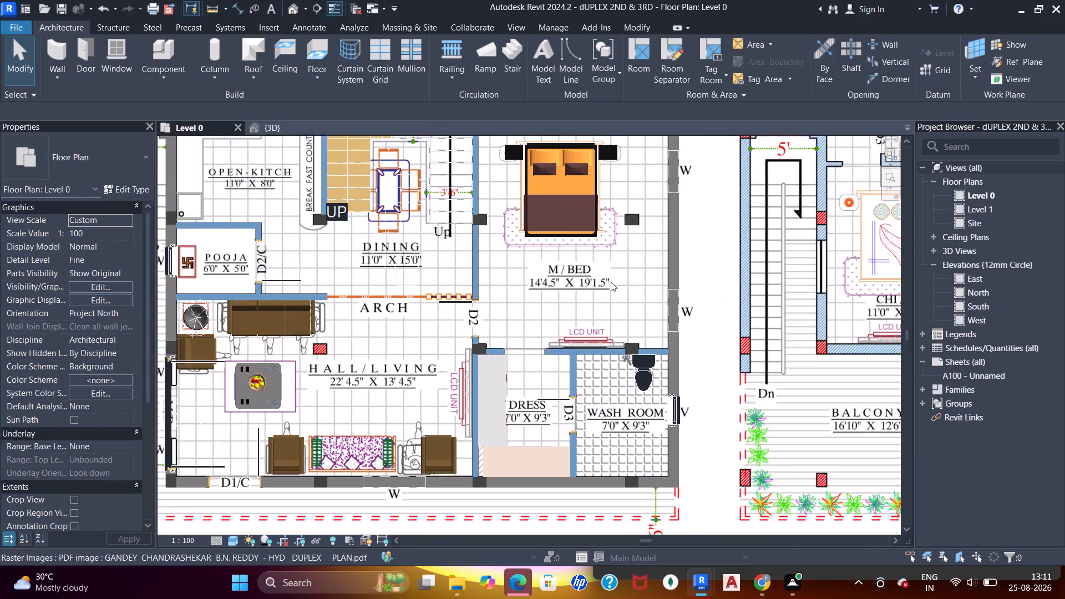
pyautogui.moveTo(620, 275); pyautogui.dragTo(512, 329, button='middle')
pyautogui.scroll(-1, 529, 263)
pyautogui.moveTo(546, 250); pyautogui.dragTo(522, 301, button='middle')
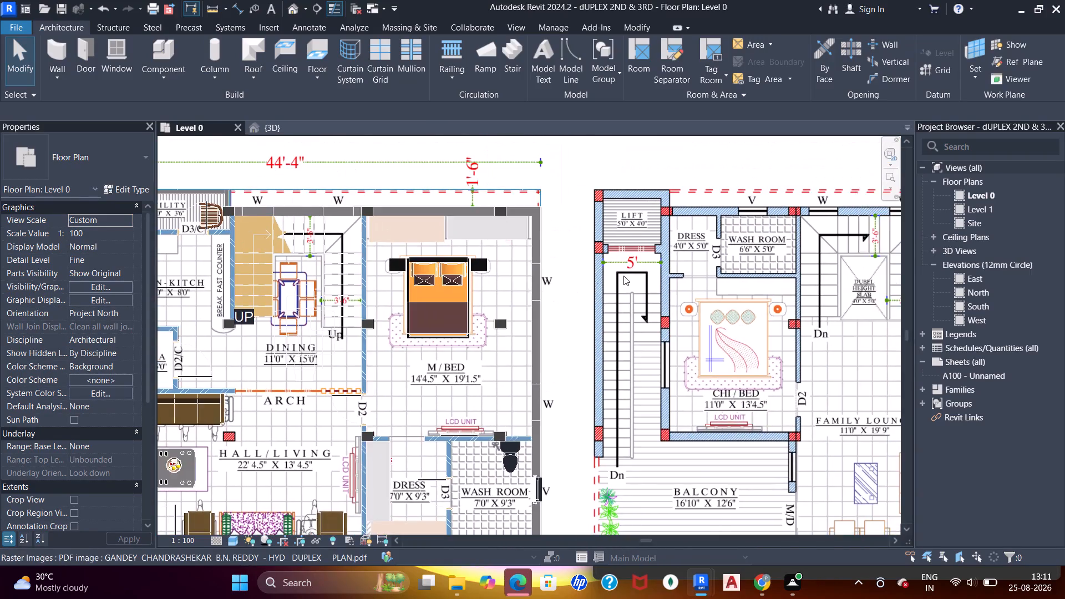
# Examine the Duplex Third Floor plan on the PDF beside the modelled second floor, including its bedrooms, family lounge and balcony.
pyautogui.scroll(-3, 623, 276)
pyautogui.moveTo(657, 272); pyautogui.dragTo(458, 236, button='middle')
pyautogui.scroll(1, 486, 236)
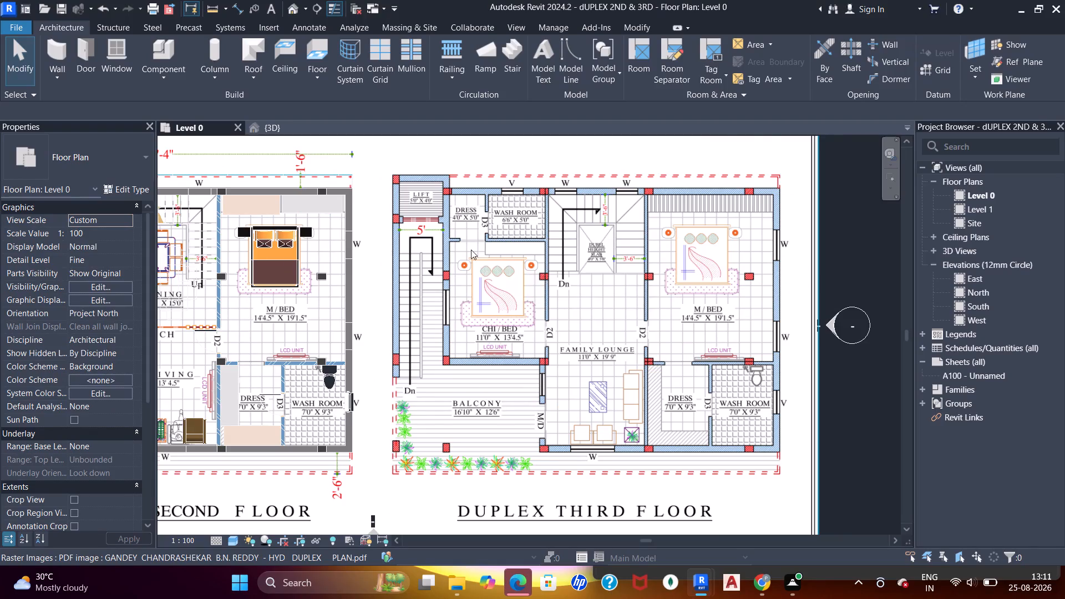
pyautogui.scroll(-2, 471, 250)
pyautogui.moveTo(466, 252); pyautogui.dragTo(480, 253, button='middle')
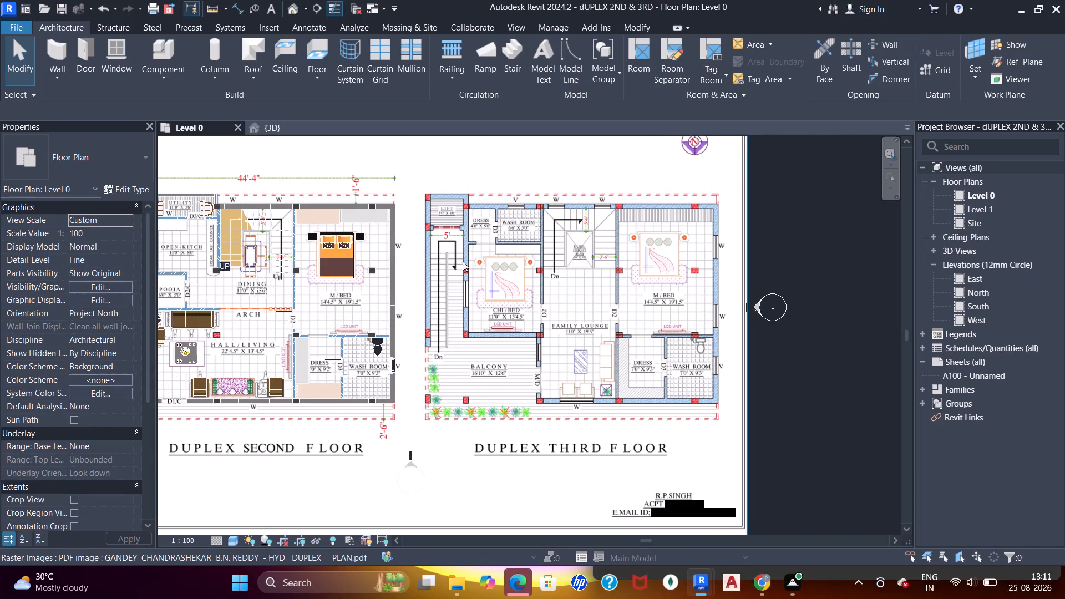
pyautogui.moveTo(464, 265); pyautogui.dragTo(530, 262, button='middle')
pyautogui.scroll(-4, 533, 262)
pyautogui.scroll(-1, 488, 239)
pyautogui.scroll(2, 488, 240)
# Save the dUPLEX 2ND & 3RD project.
pyautogui.hotkey('ctrl', 's')
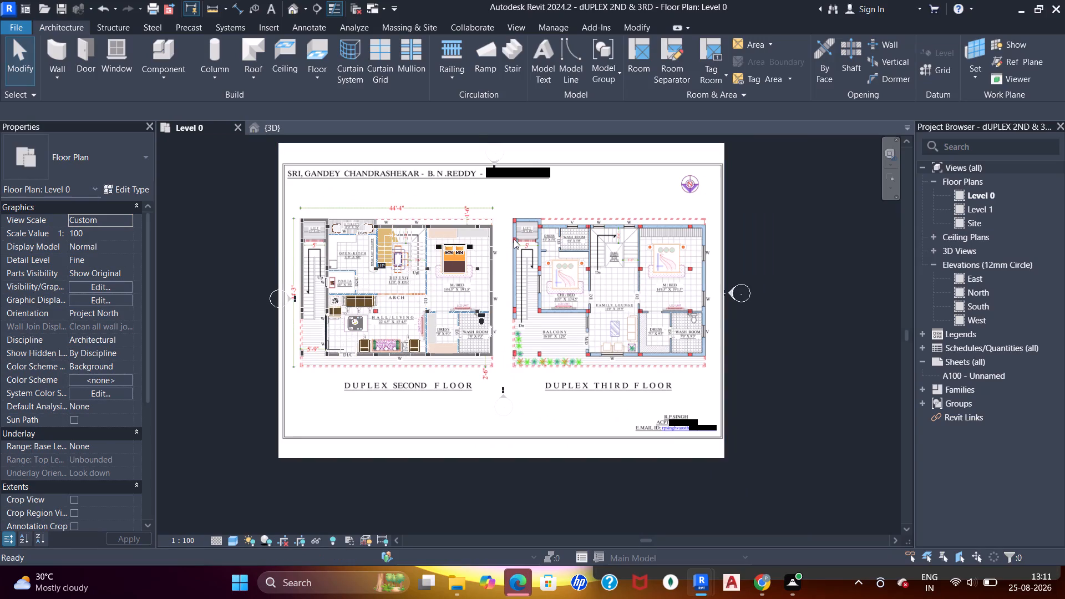
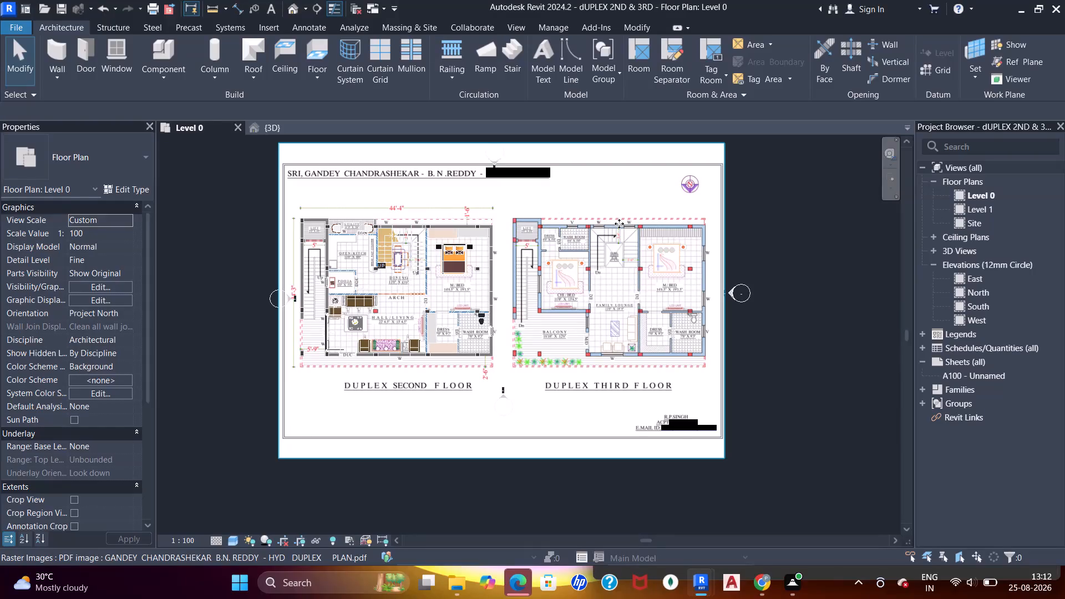
# Examine the modelled second floor over the PDF plan, from the master bedroom and dining stair to the pooja room and hall sofa.
pyautogui.scroll(4, 569, 237)
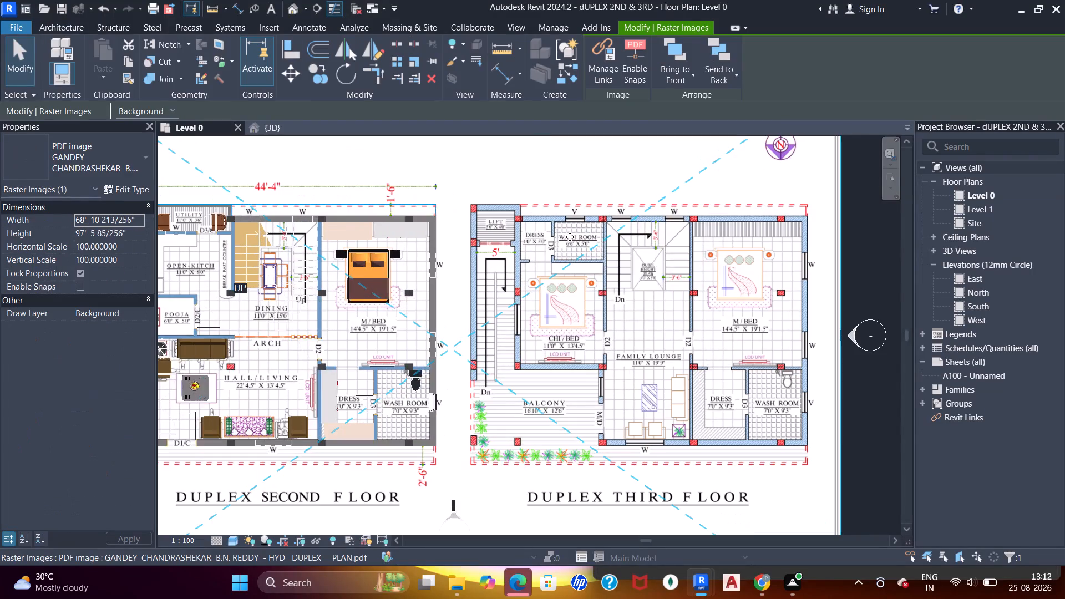
pyautogui.scroll(4, 529, 223)
pyautogui.scroll(-3, 421, 232)
pyautogui.moveTo(313, 257); pyautogui.dragTo(464, 276, button='middle')
pyautogui.scroll(5, 466, 250)
pyautogui.click(409, 240)
pyautogui.scroll(-3, 413, 245)
pyautogui.moveTo(459, 253); pyautogui.dragTo(580, 202, button='middle')
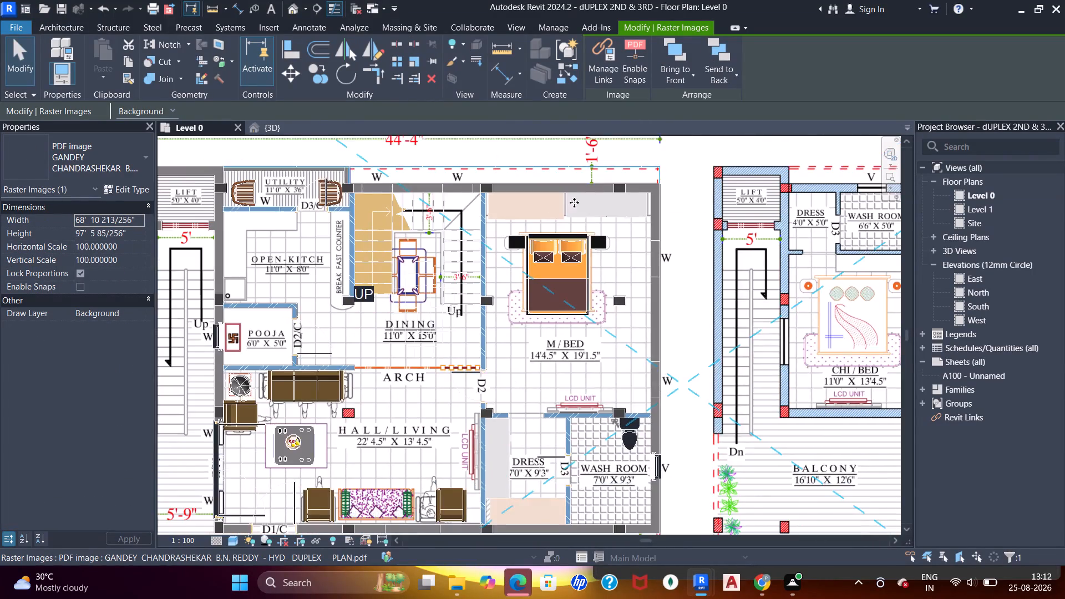
pyautogui.scroll(-6, 522, 222)
pyautogui.moveTo(475, 247); pyautogui.dragTo(566, 252, button='middle')
pyautogui.scroll(1, 566, 252)
pyautogui.doubleClick(377, 220)
pyautogui.scroll(4, 539, 242)
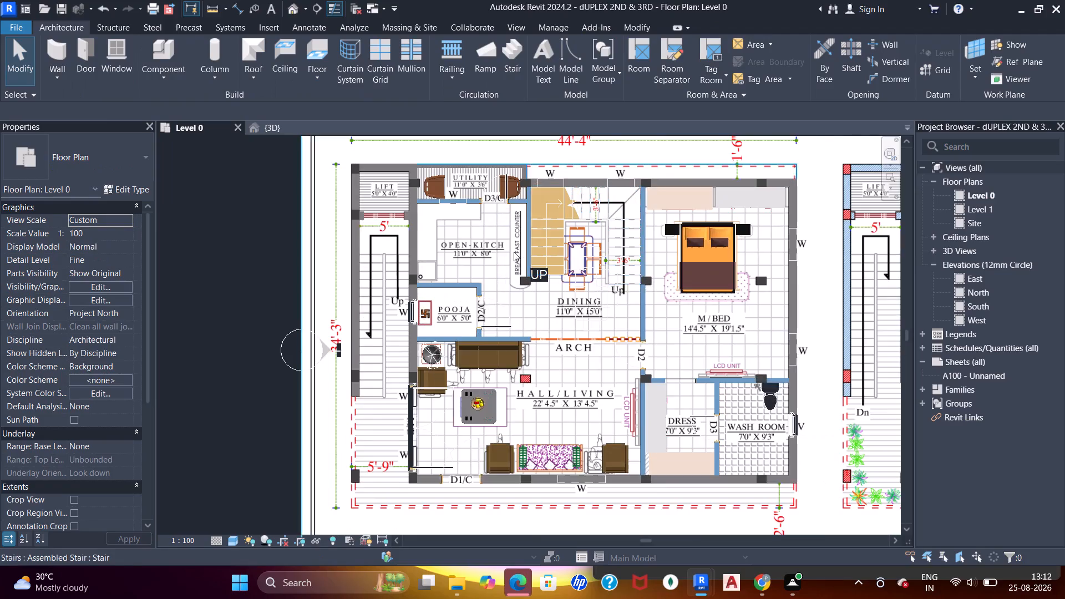
pyautogui.scroll(4, 483, 286)
pyautogui.click(479, 392)
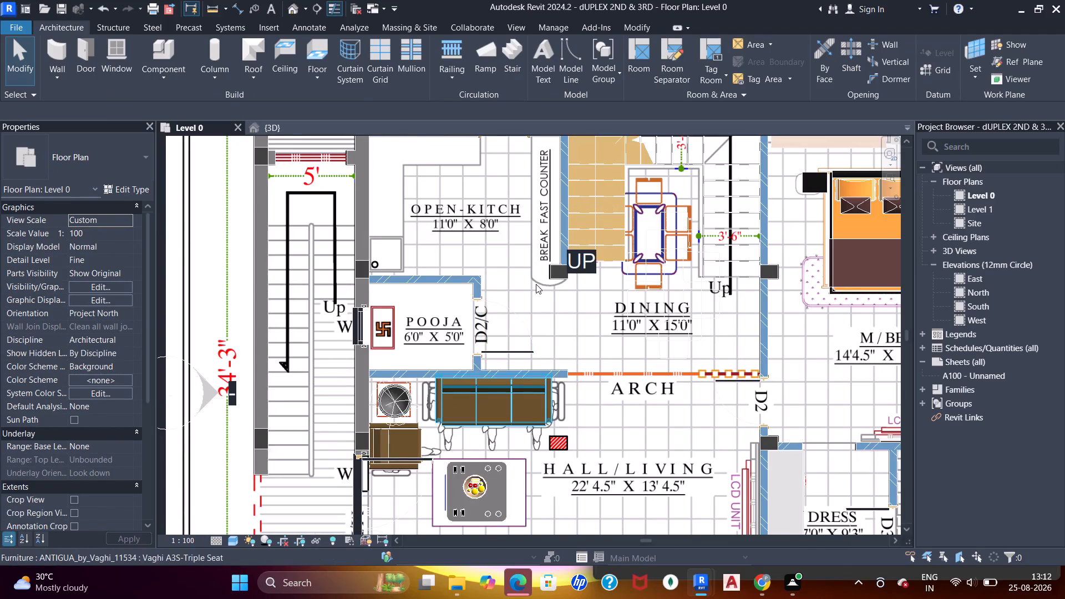
pyautogui.scroll(-4, 536, 284)
pyautogui.moveTo(544, 276); pyautogui.dragTo(529, 242, button='middle')
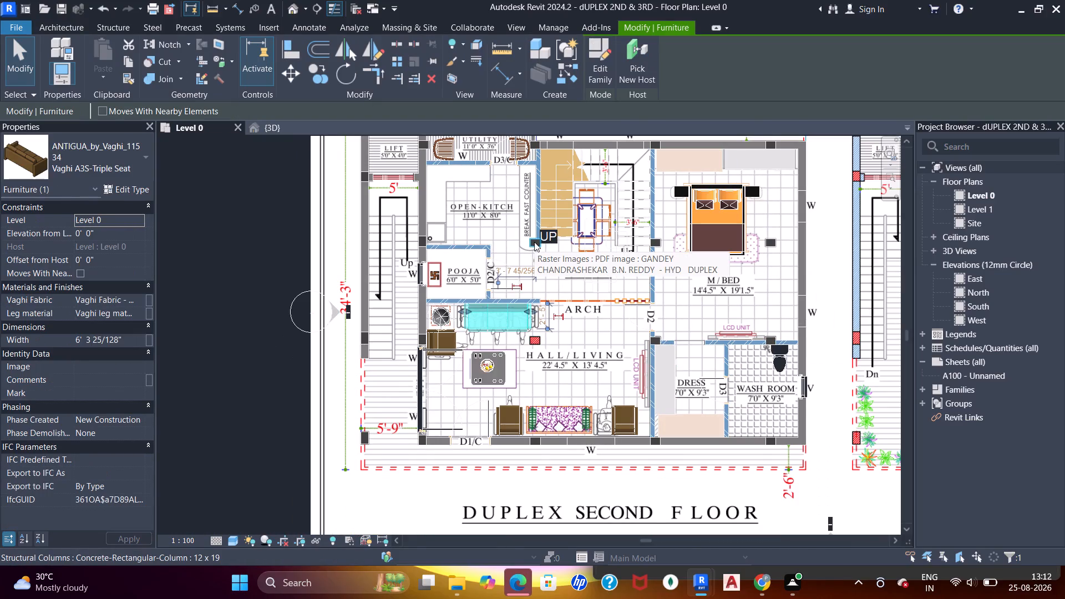
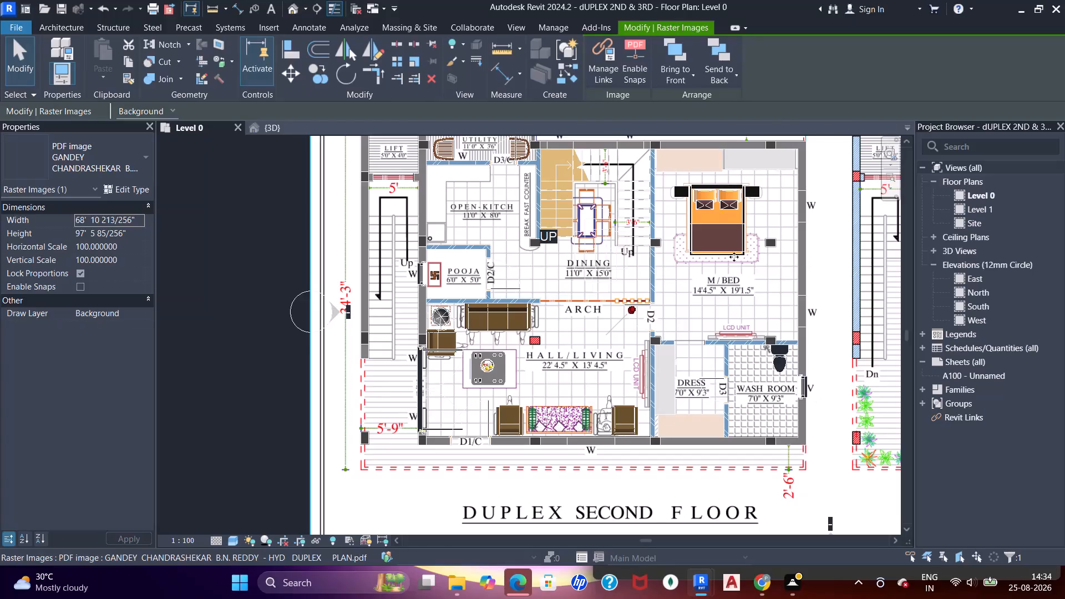
# Examine the modelled second floor beside the PDF's third-floor plan, covering its bedrooms, family lounge and balcony, and leave the PDF image deselected.
pyautogui.moveTo(673, 232); pyautogui.dragTo(620, 338, button='middle')
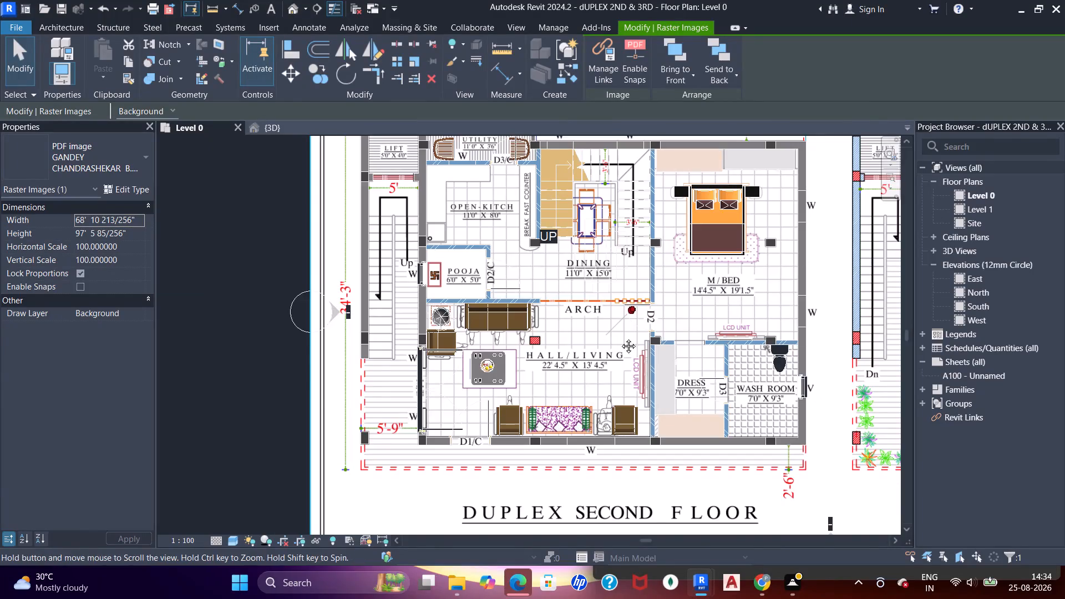
pyautogui.moveTo(620, 338); pyautogui.dragTo(598, 375, button='middle')
pyautogui.click(640, 205)
pyautogui.scroll(-3, 636, 215)
pyautogui.moveTo(666, 301); pyautogui.dragTo(667, 255, button='middle')
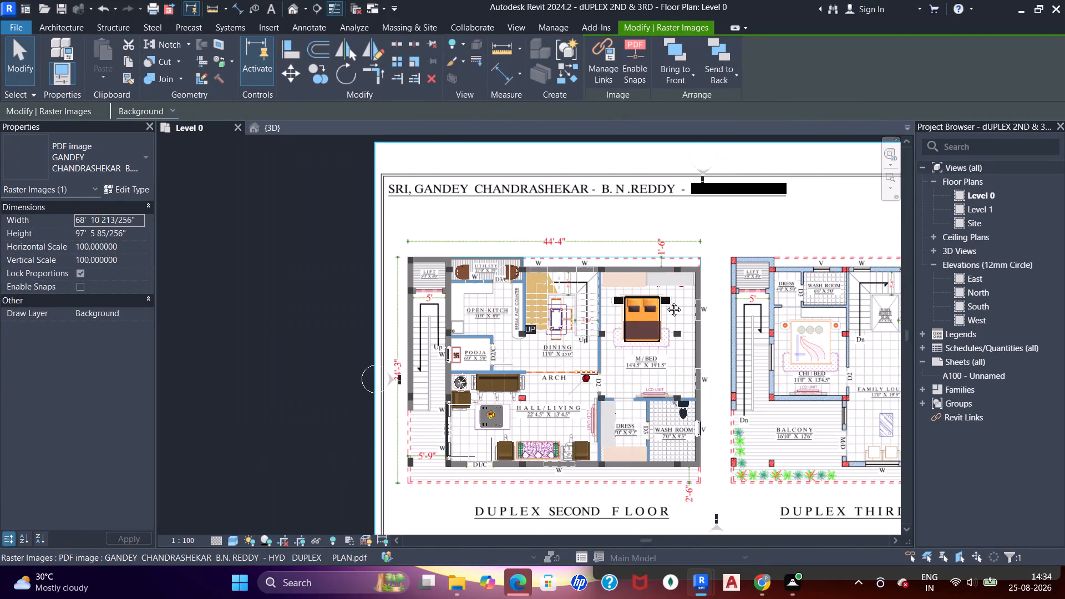
pyautogui.scroll(5, 671, 252)
pyautogui.moveTo(714, 217); pyautogui.dragTo(609, 236, button='middle')
pyautogui.scroll(1, 575, 220)
pyautogui.moveTo(696, 314); pyautogui.dragTo(672, 192, button='middle')
pyautogui.scroll(-5, 665, 240)
pyautogui.moveTo(690, 277); pyautogui.dragTo(600, 243, button='middle')
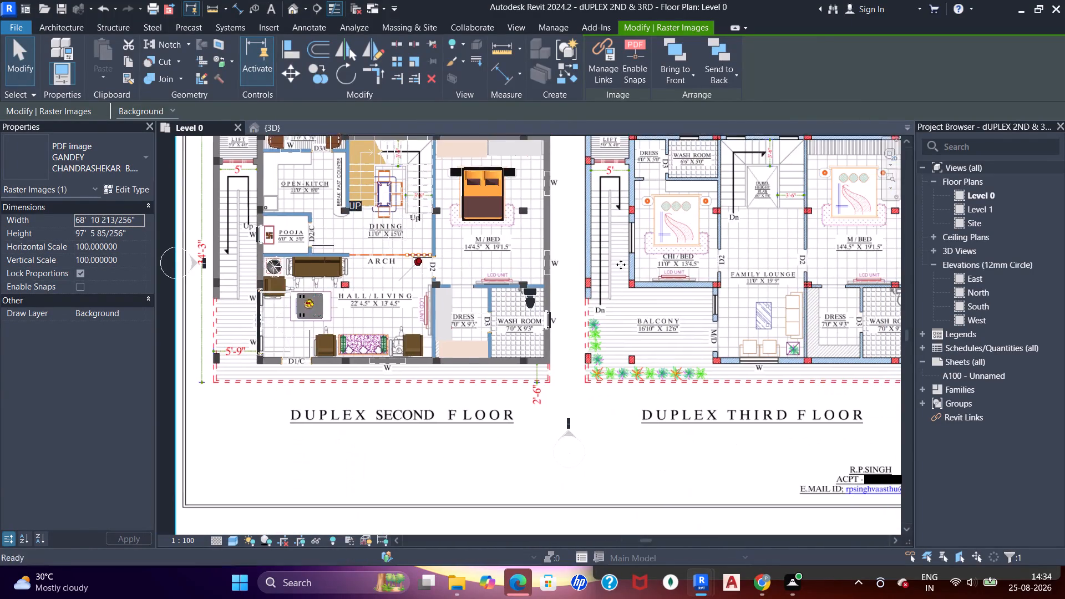
pyautogui.moveTo(676, 288); pyautogui.dragTo(501, 261, button='middle')
pyautogui.moveTo(706, 281); pyautogui.dragTo(664, 295, button='middle')
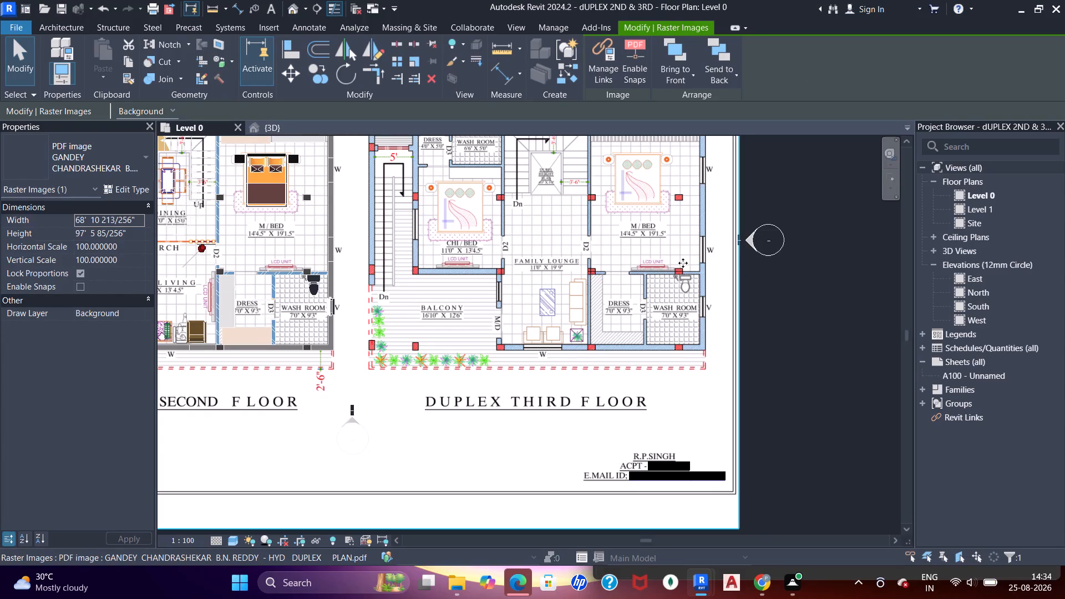
pyautogui.scroll(-5, 681, 277)
pyautogui.moveTo(548, 233); pyautogui.dragTo(555, 342, button='middle')
pyautogui.scroll(4, 518, 236)
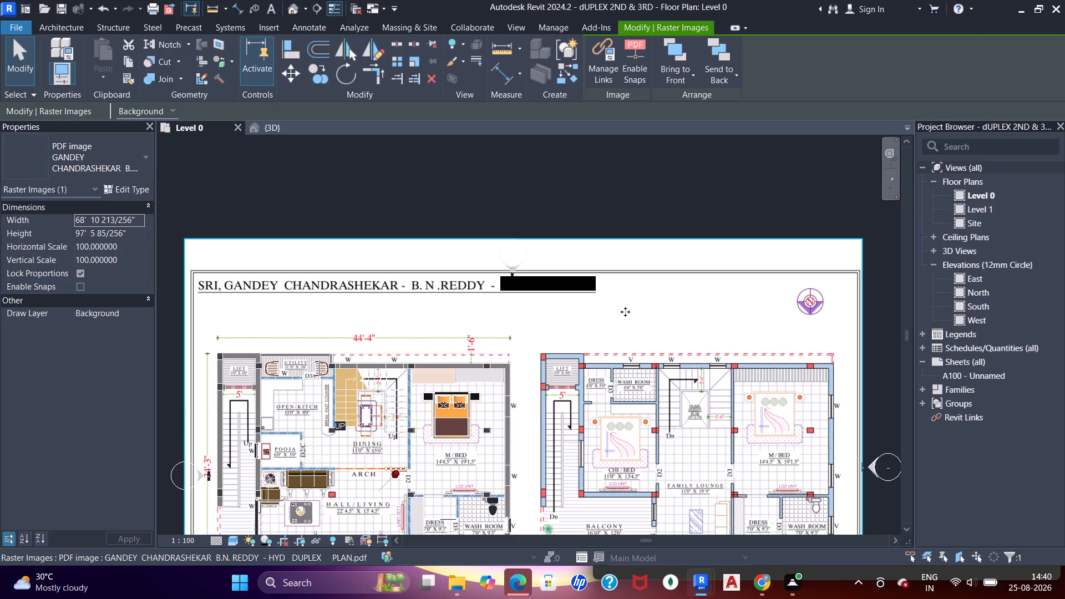
pyautogui.click(646, 202)
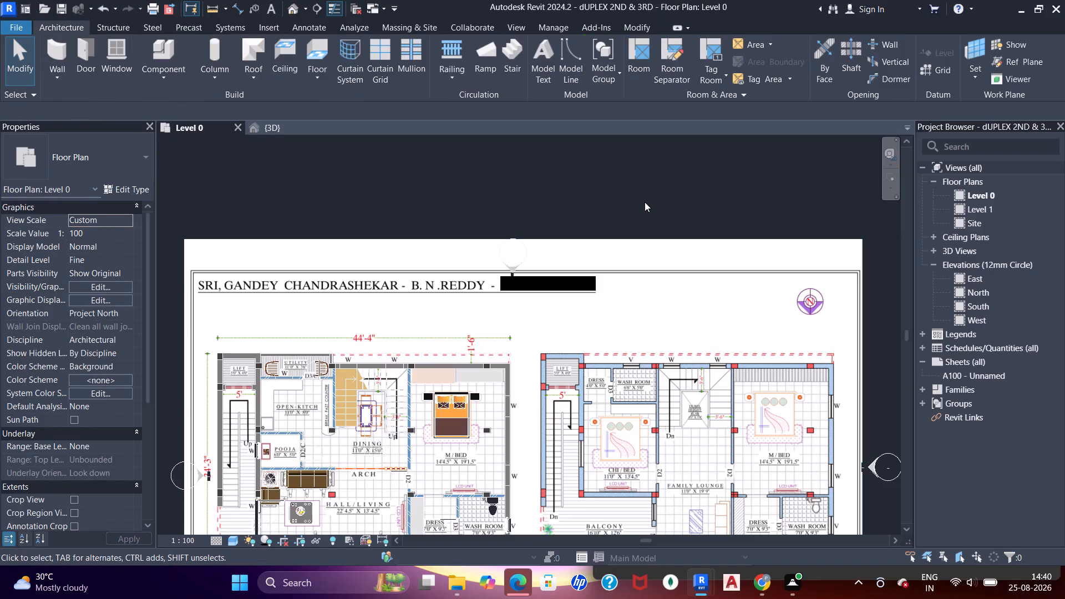
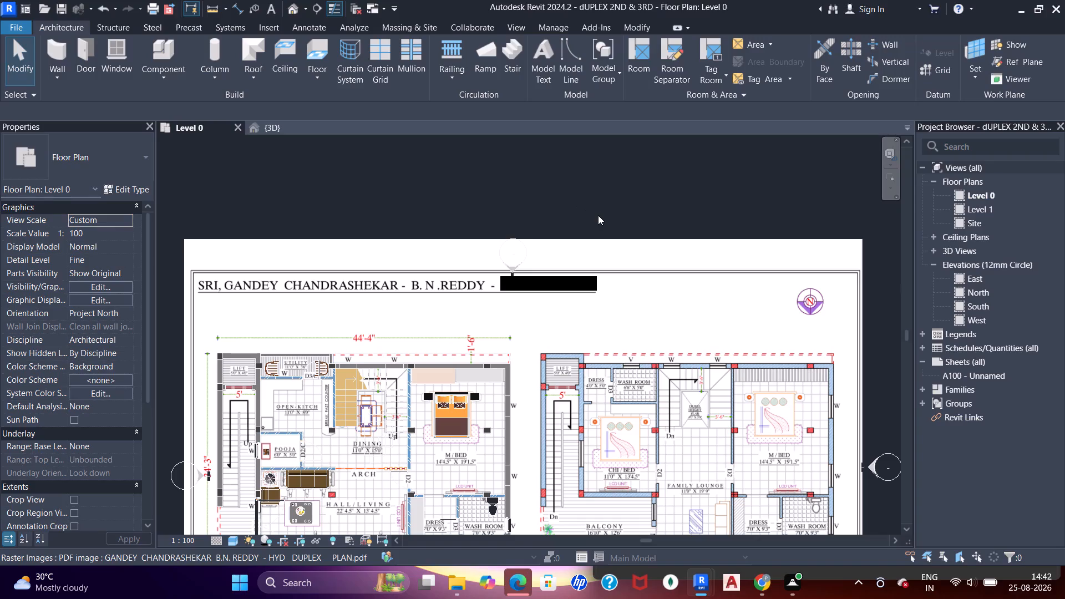
# Examine the PDF's third-floor plan beside the modelled second floor, focusing on the lift, staircase, dress and wash room area.
pyautogui.moveTo(618, 342); pyautogui.dragTo(596, 231, button='middle')
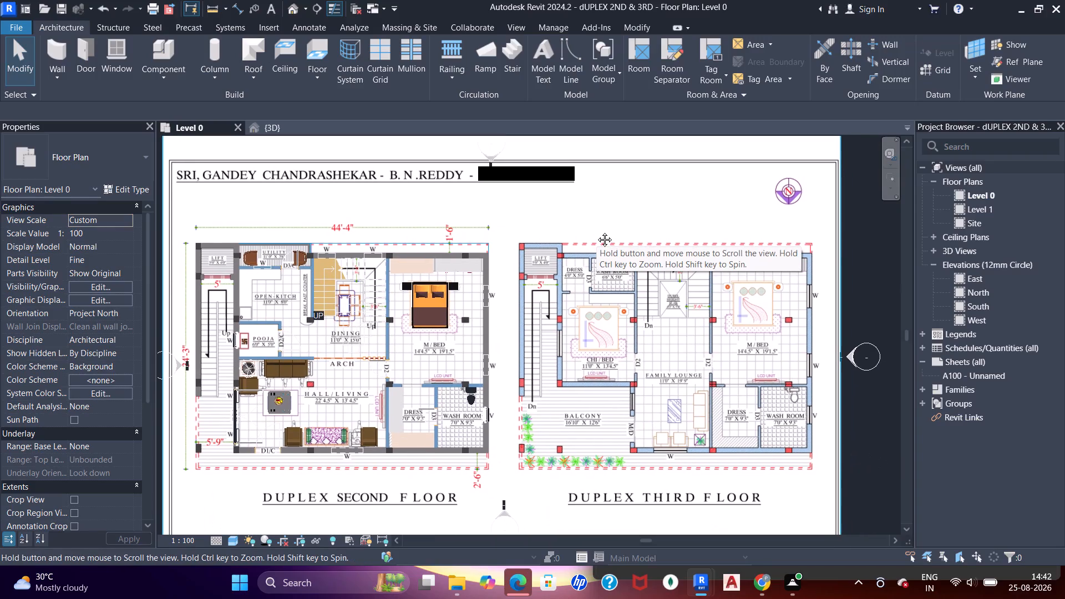
pyautogui.moveTo(596, 231); pyautogui.dragTo(596, 232, button='middle')
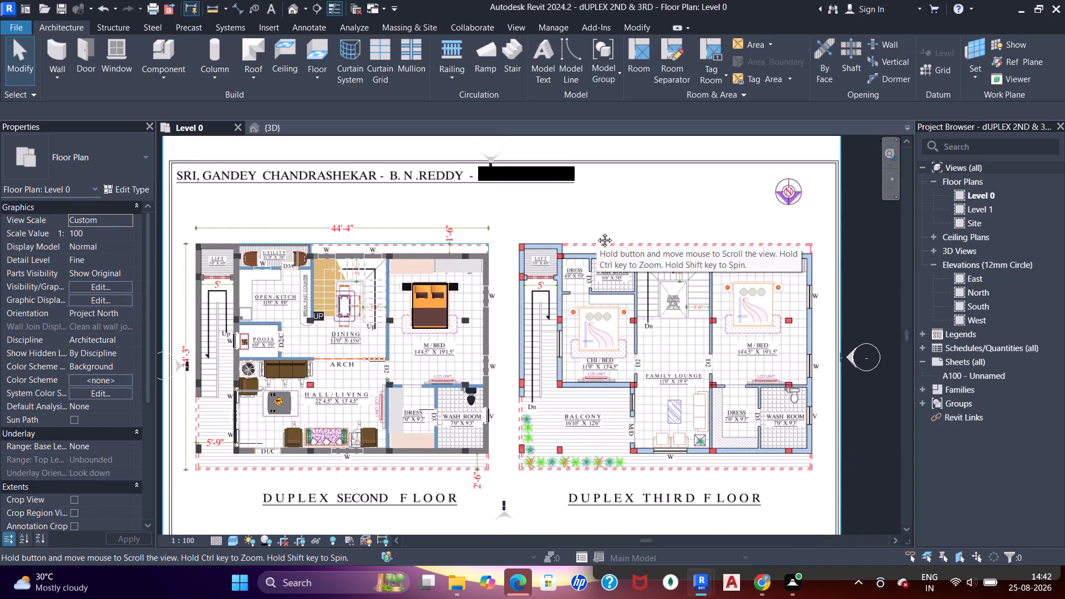
pyautogui.moveTo(596, 232); pyautogui.dragTo(596, 232, button='middle')
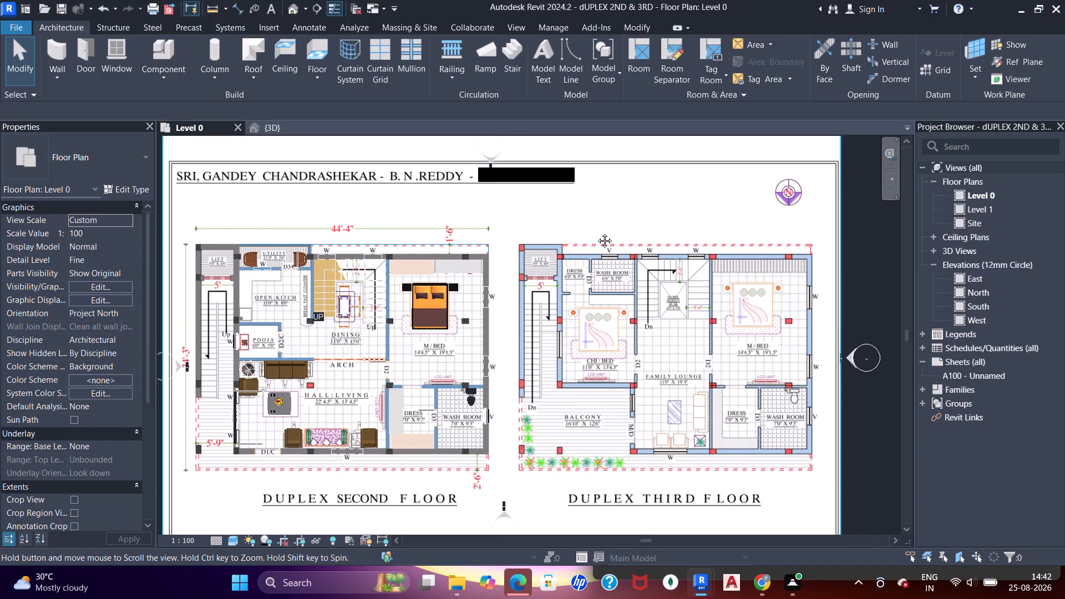
pyautogui.moveTo(596, 232); pyautogui.dragTo(593, 238, button='middle')
pyautogui.middleClick(593, 238)
pyautogui.middleClick(593, 238)
pyautogui.middleClick(593, 238)
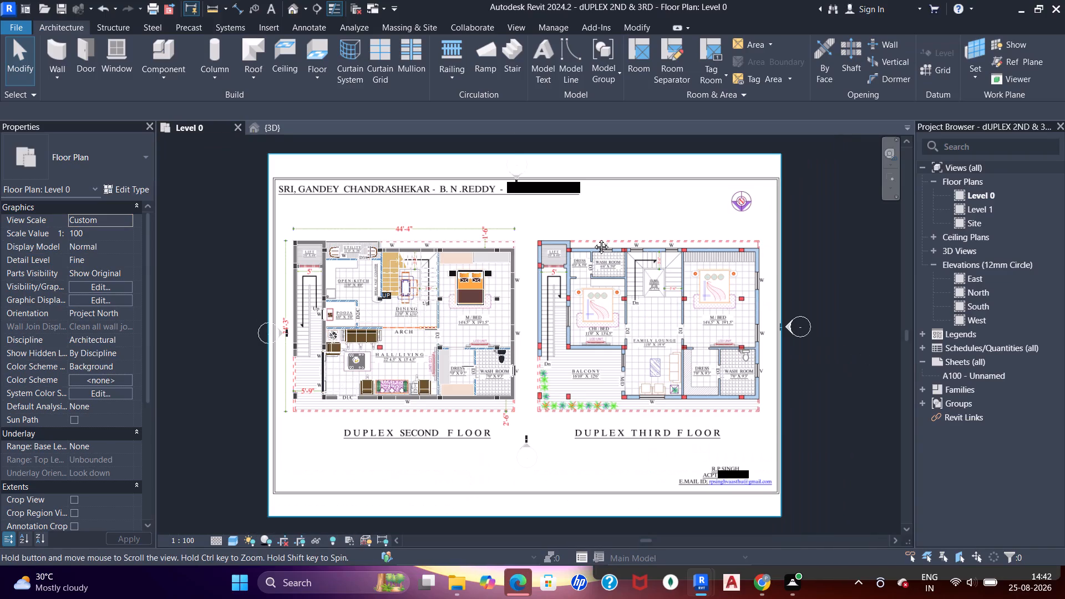
pyautogui.middleClick(593, 238)
pyautogui.middleClick(593, 238)
pyautogui.scroll(5, 593, 238)
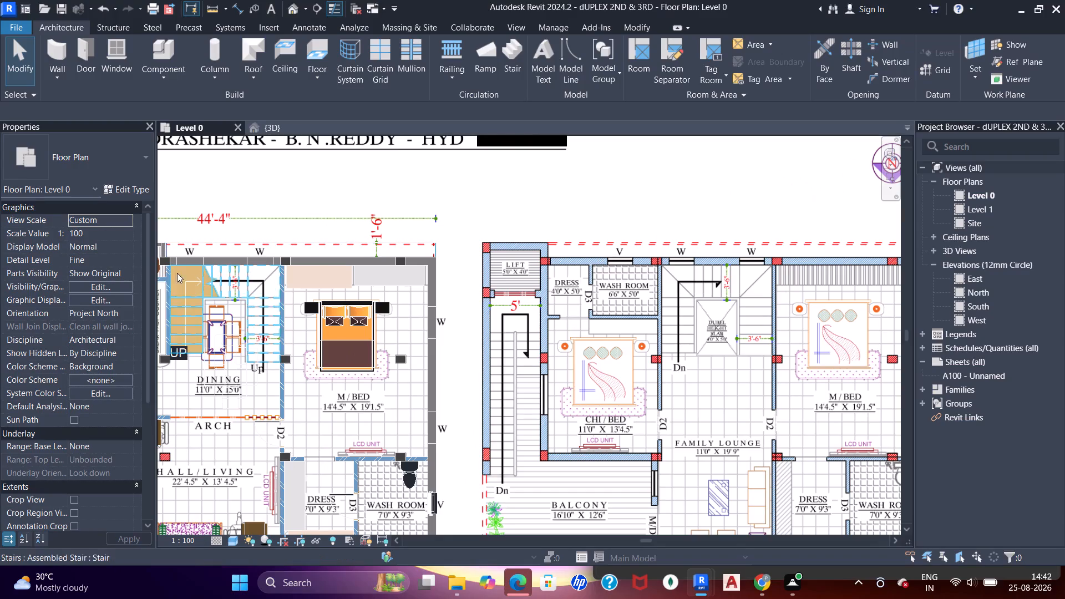
pyautogui.scroll(-1, 506, 253)
pyautogui.scroll(1, 506, 253)
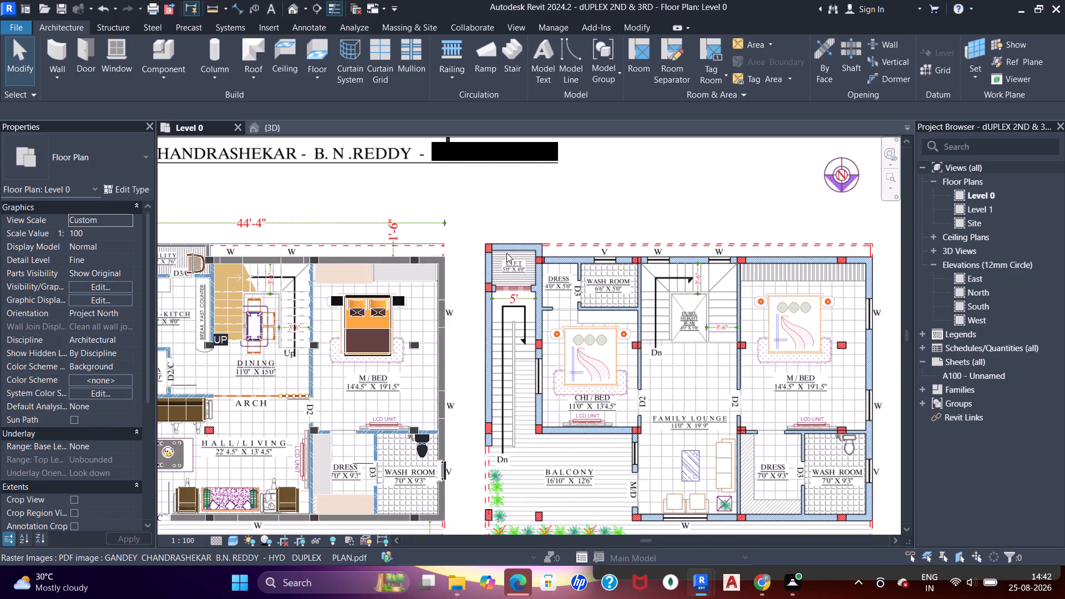
pyautogui.scroll(-1, 508, 253)
pyautogui.scroll(1, 509, 253)
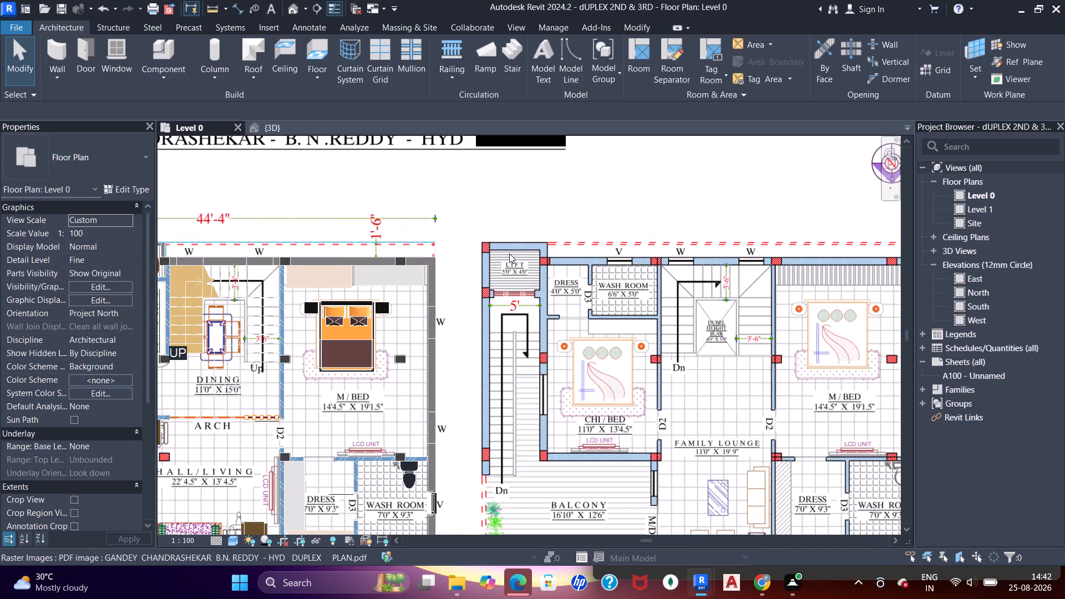
pyautogui.scroll(-2, 509, 253)
pyautogui.scroll(1, 510, 254)
pyautogui.scroll(-1, 513, 256)
pyautogui.scroll(1, 514, 256)
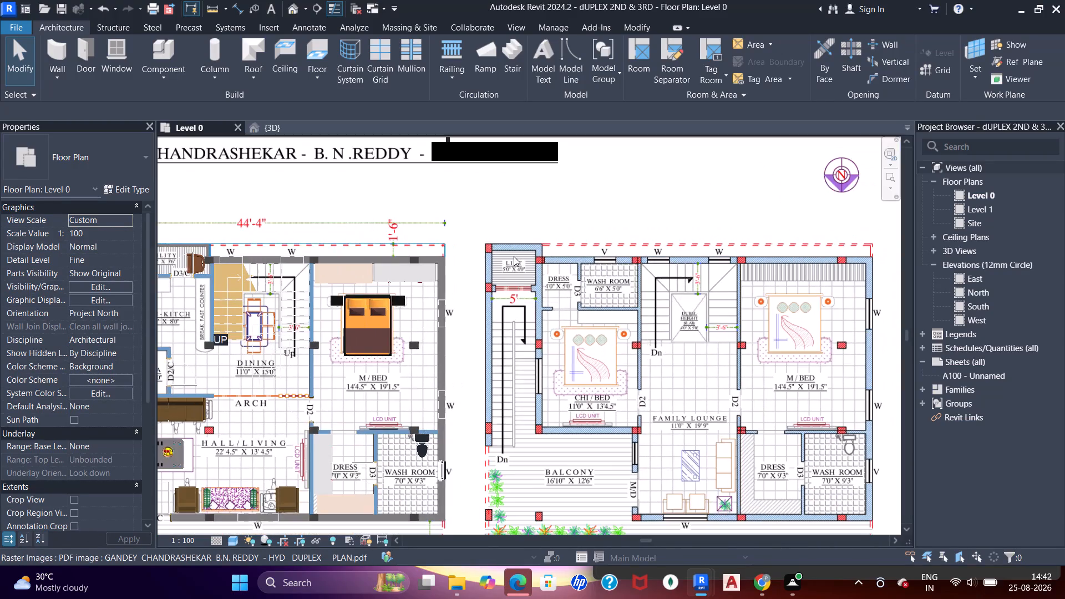
pyautogui.scroll(-1, 519, 260)
pyautogui.scroll(2, 519, 260)
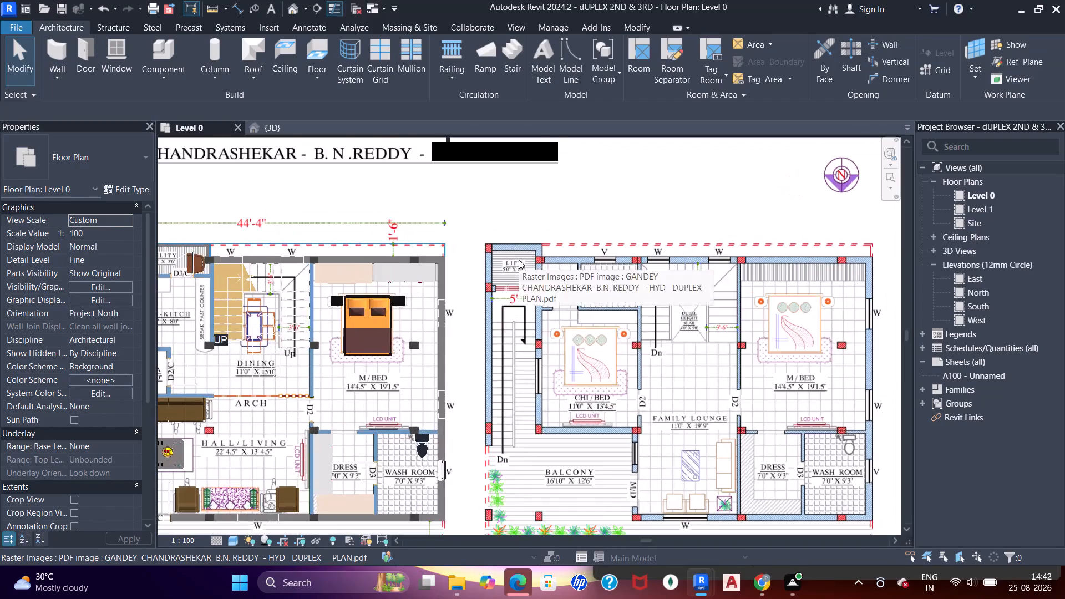
pyautogui.scroll(1, 519, 260)
pyautogui.scroll(-1, 519, 260)
pyautogui.scroll(2, 519, 260)
pyautogui.scroll(-1, 519, 260)
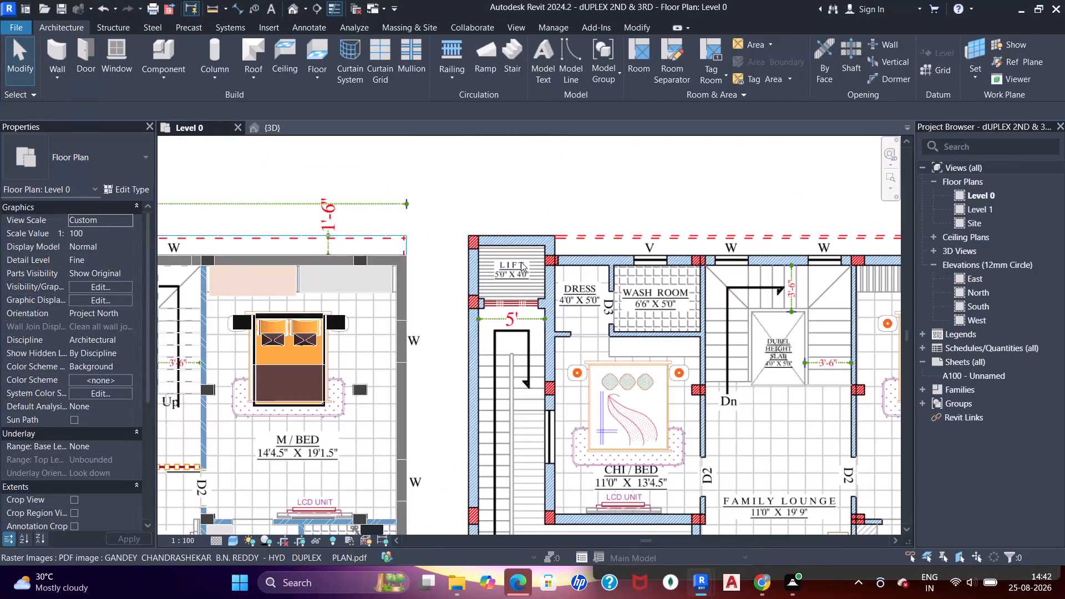
pyautogui.scroll(2, 521, 263)
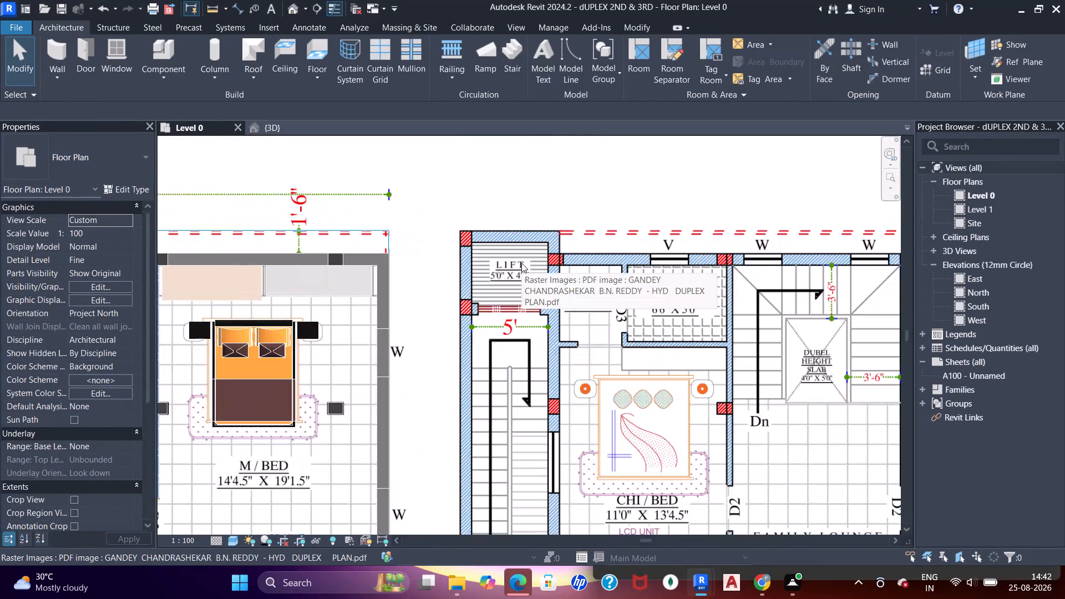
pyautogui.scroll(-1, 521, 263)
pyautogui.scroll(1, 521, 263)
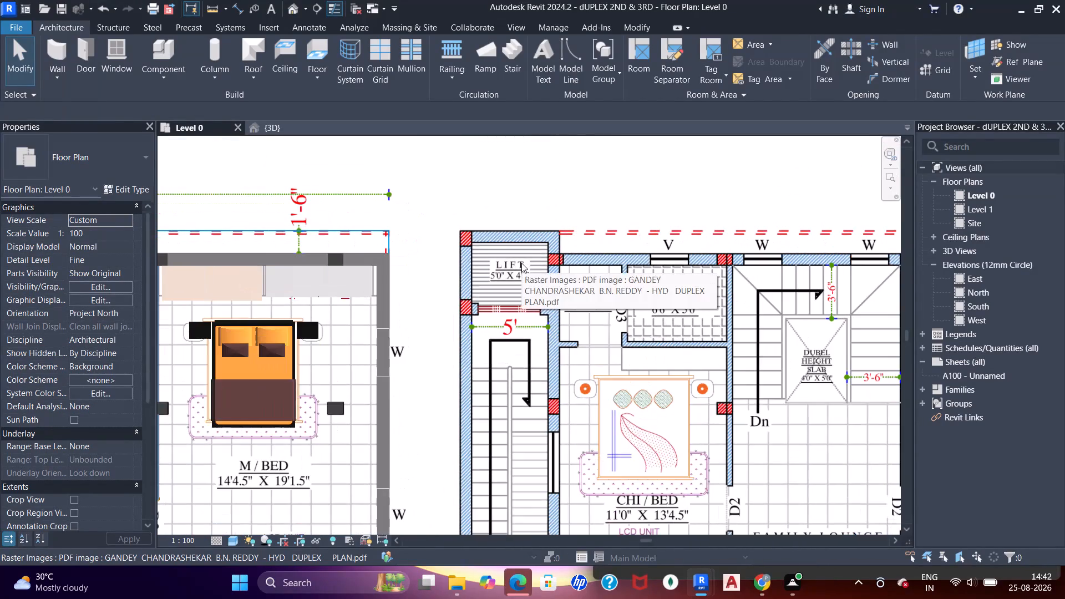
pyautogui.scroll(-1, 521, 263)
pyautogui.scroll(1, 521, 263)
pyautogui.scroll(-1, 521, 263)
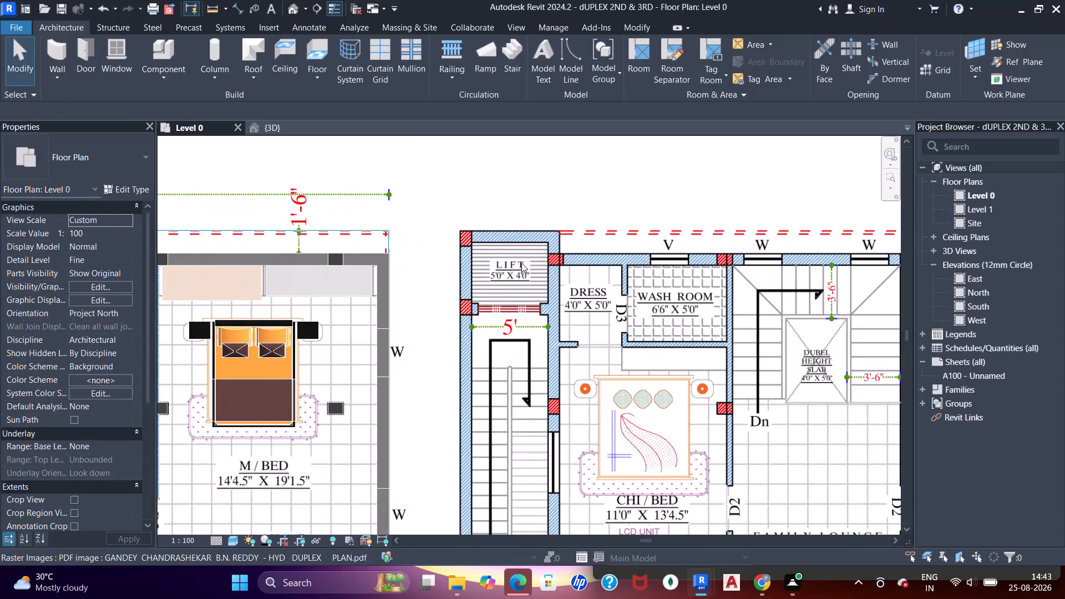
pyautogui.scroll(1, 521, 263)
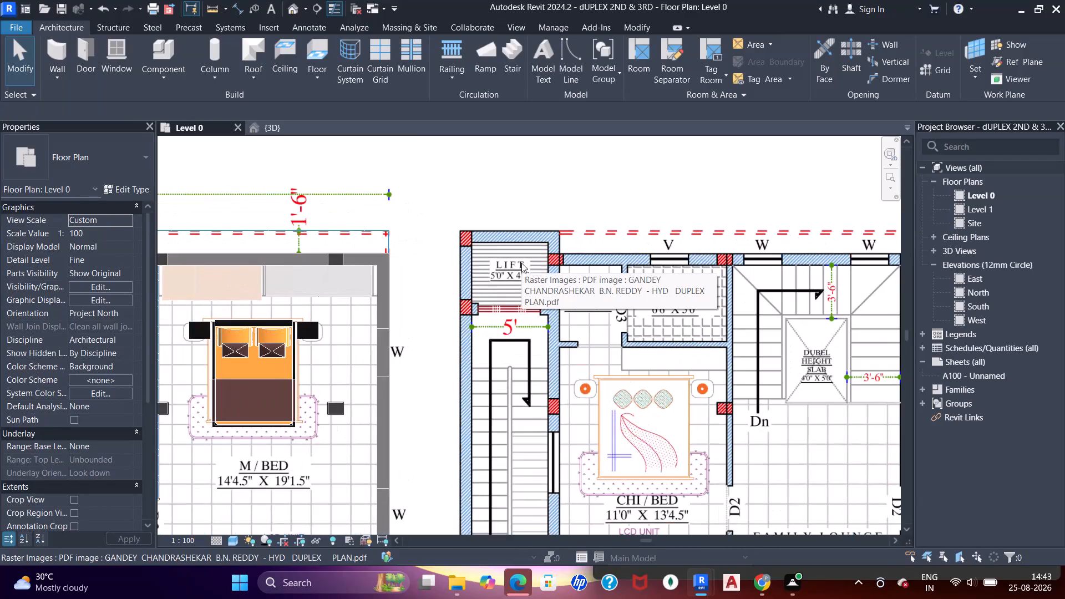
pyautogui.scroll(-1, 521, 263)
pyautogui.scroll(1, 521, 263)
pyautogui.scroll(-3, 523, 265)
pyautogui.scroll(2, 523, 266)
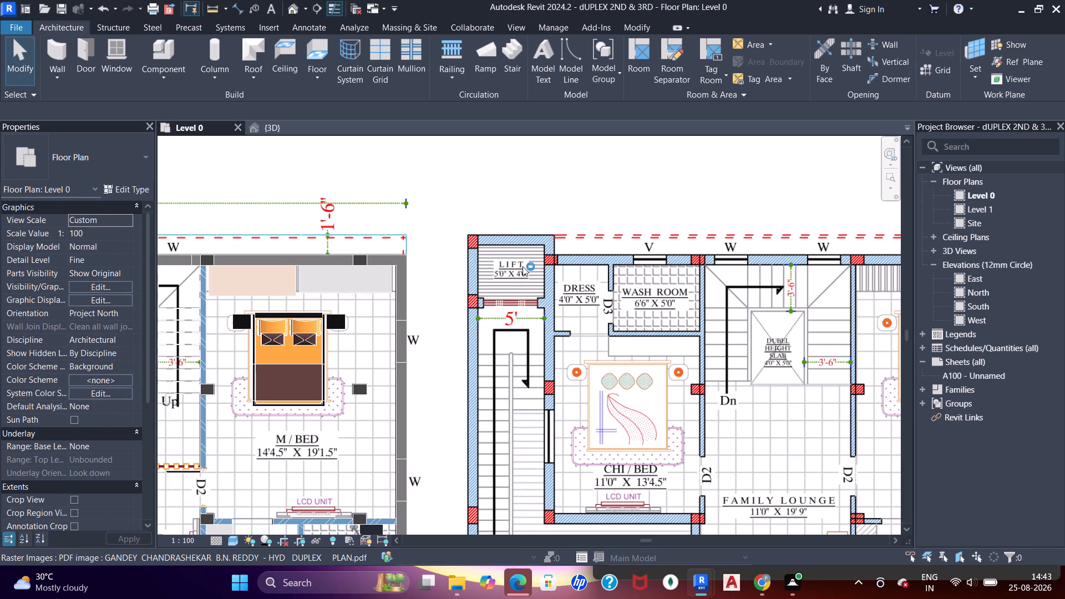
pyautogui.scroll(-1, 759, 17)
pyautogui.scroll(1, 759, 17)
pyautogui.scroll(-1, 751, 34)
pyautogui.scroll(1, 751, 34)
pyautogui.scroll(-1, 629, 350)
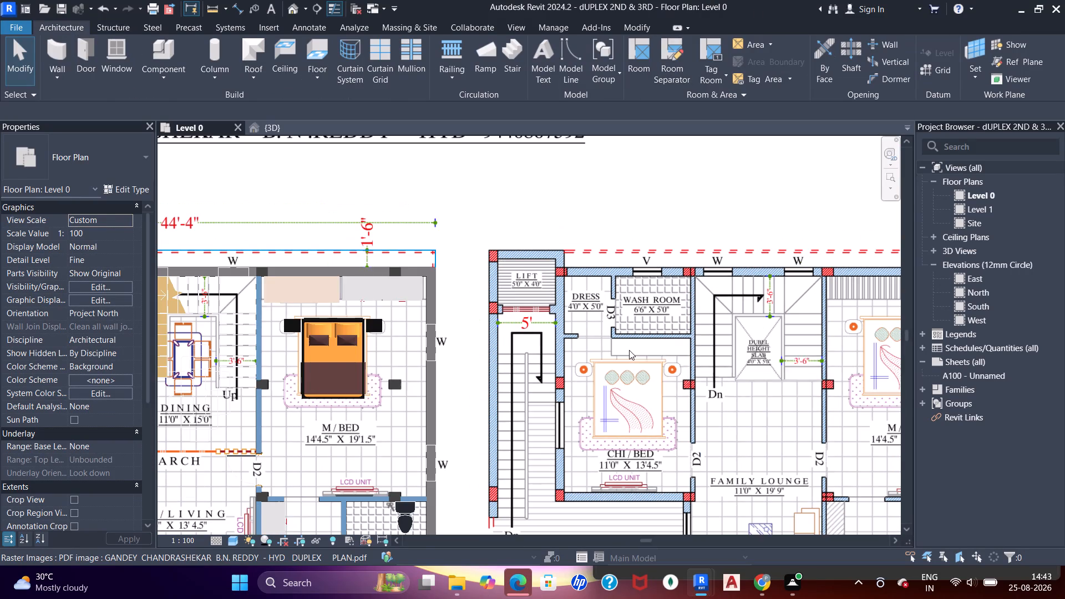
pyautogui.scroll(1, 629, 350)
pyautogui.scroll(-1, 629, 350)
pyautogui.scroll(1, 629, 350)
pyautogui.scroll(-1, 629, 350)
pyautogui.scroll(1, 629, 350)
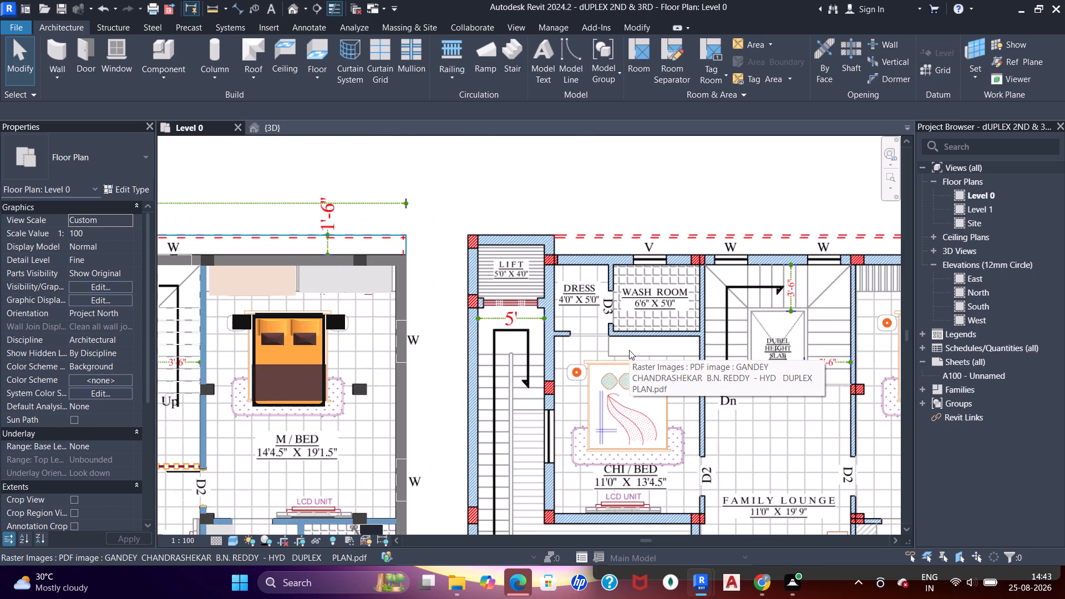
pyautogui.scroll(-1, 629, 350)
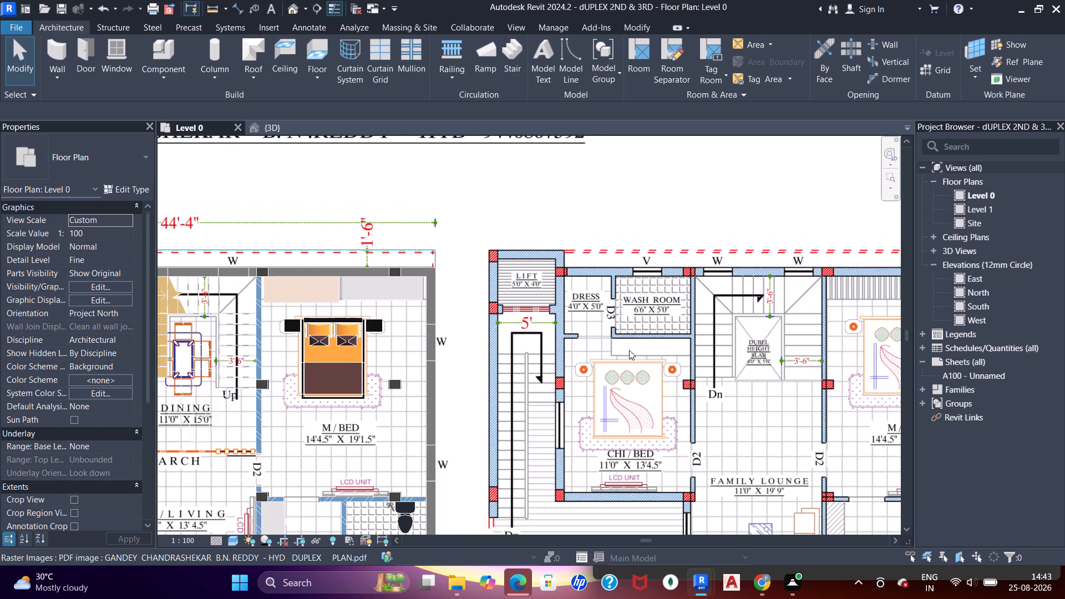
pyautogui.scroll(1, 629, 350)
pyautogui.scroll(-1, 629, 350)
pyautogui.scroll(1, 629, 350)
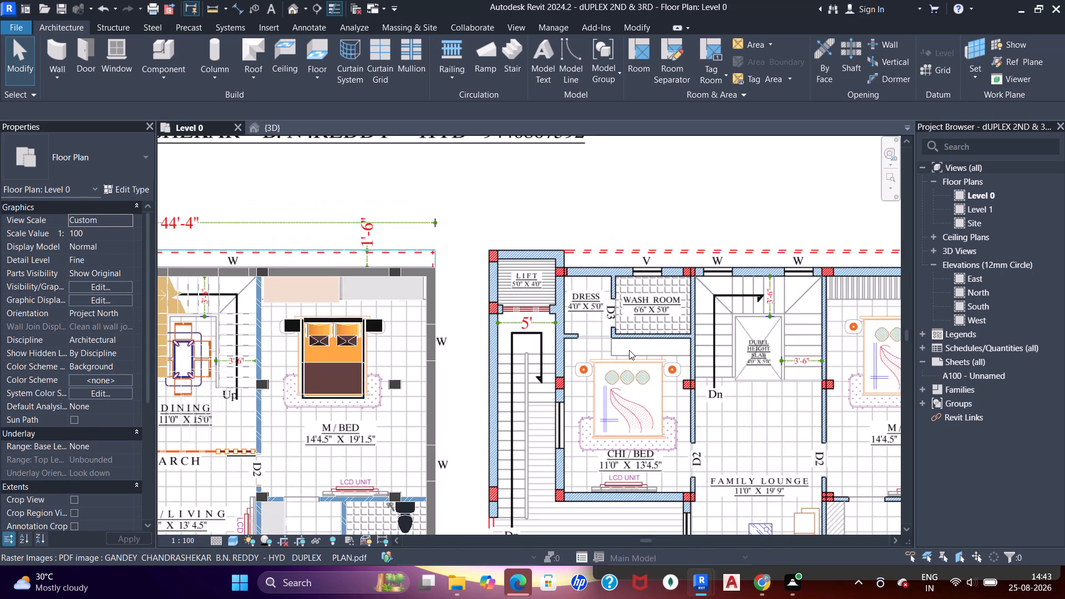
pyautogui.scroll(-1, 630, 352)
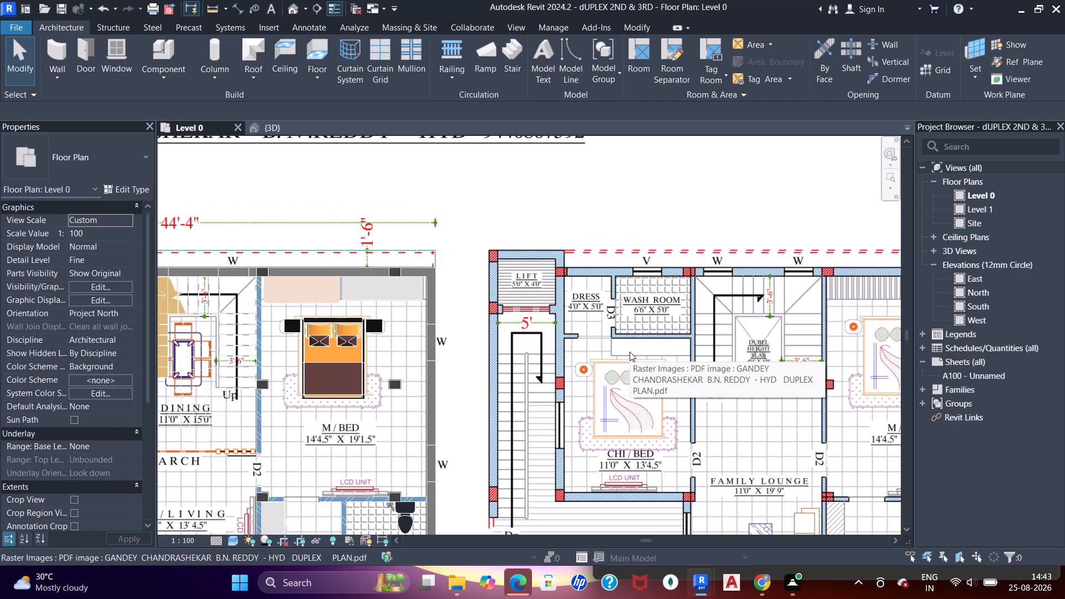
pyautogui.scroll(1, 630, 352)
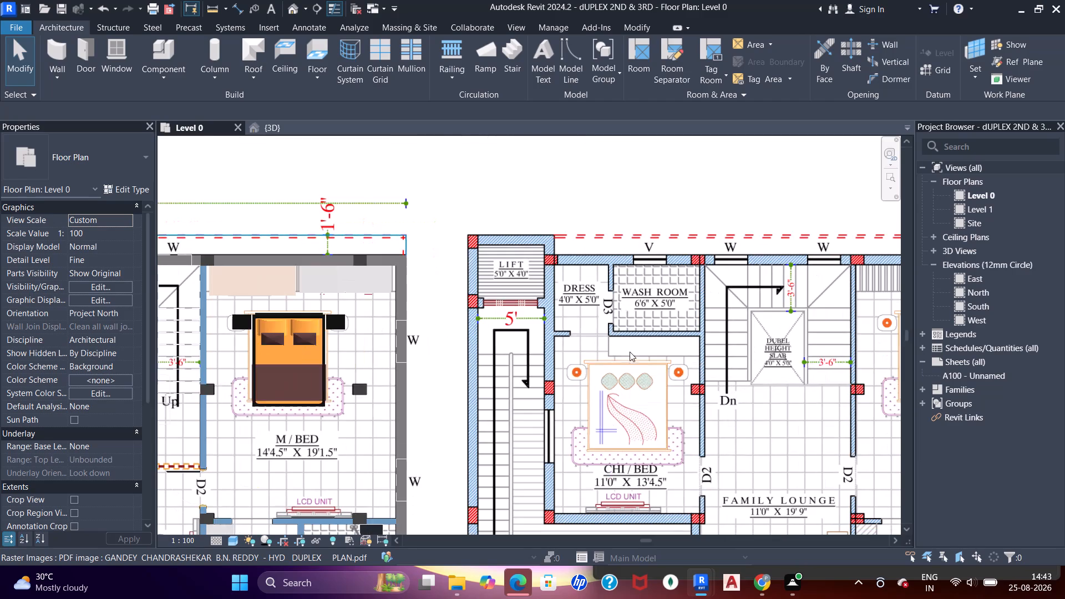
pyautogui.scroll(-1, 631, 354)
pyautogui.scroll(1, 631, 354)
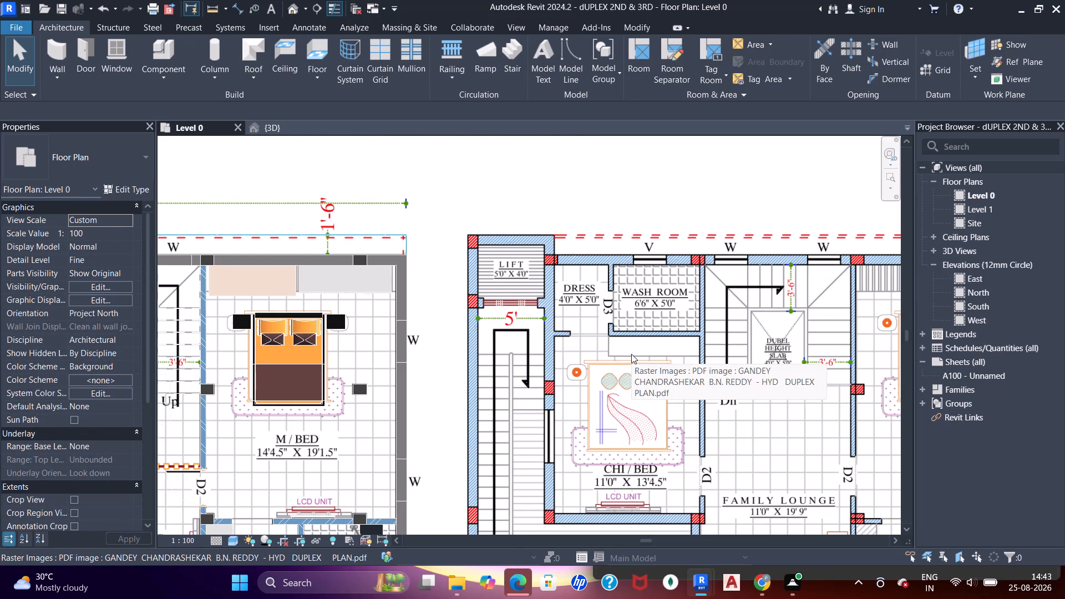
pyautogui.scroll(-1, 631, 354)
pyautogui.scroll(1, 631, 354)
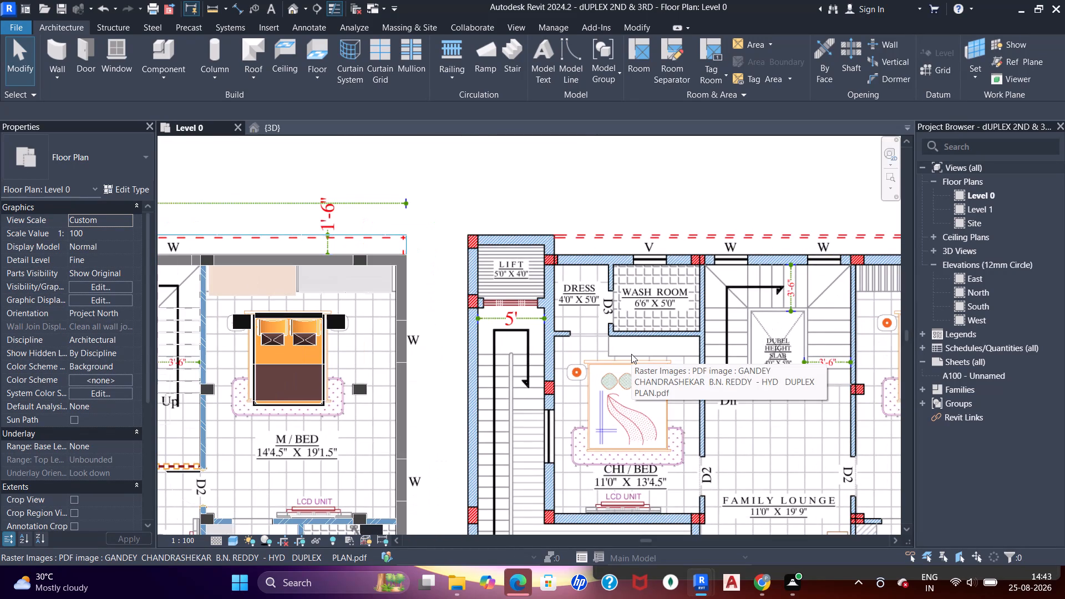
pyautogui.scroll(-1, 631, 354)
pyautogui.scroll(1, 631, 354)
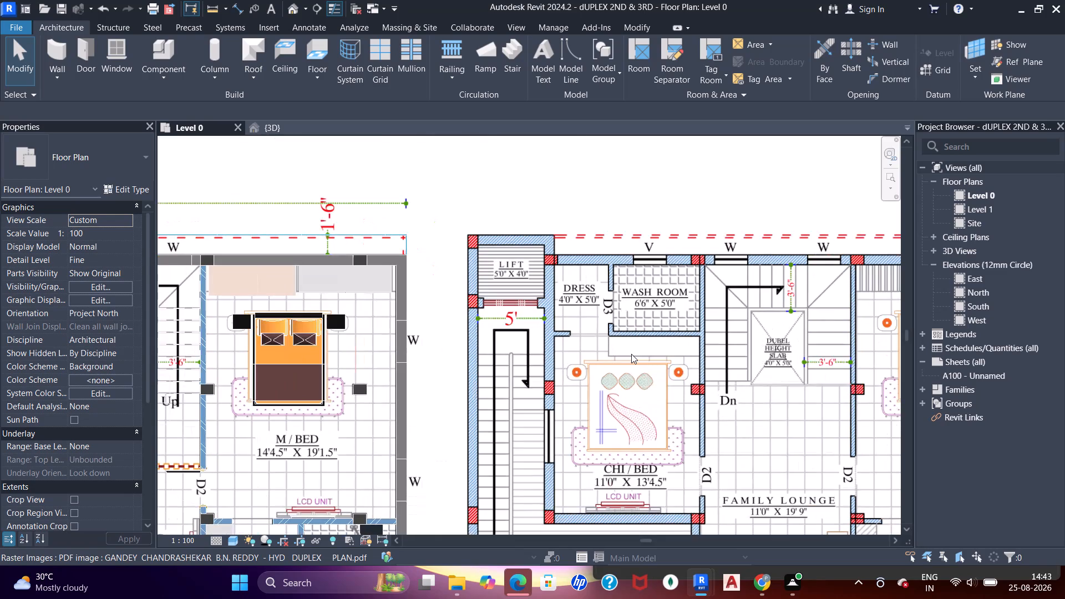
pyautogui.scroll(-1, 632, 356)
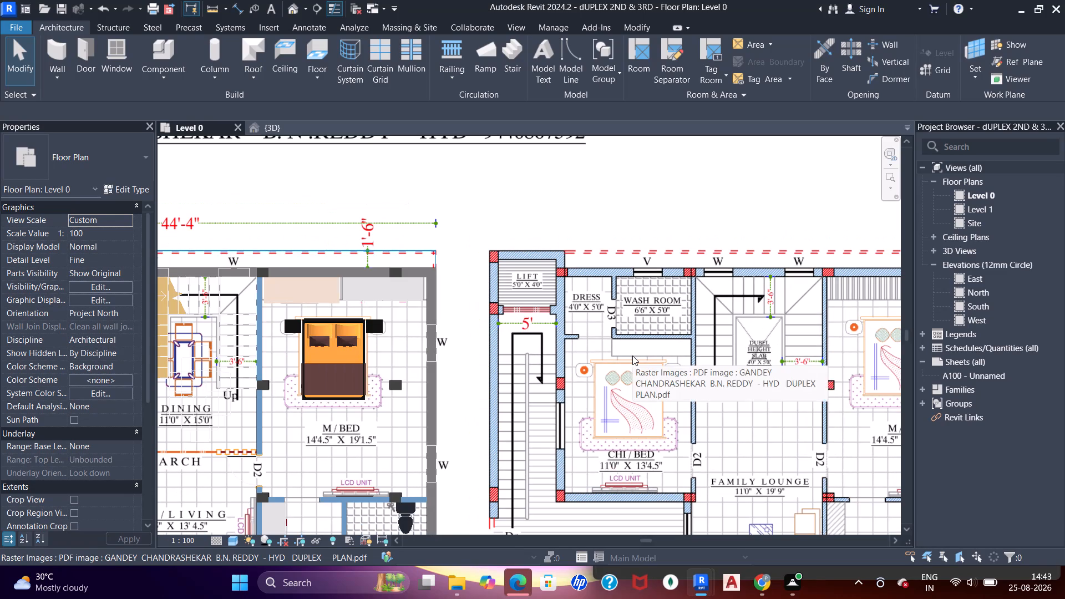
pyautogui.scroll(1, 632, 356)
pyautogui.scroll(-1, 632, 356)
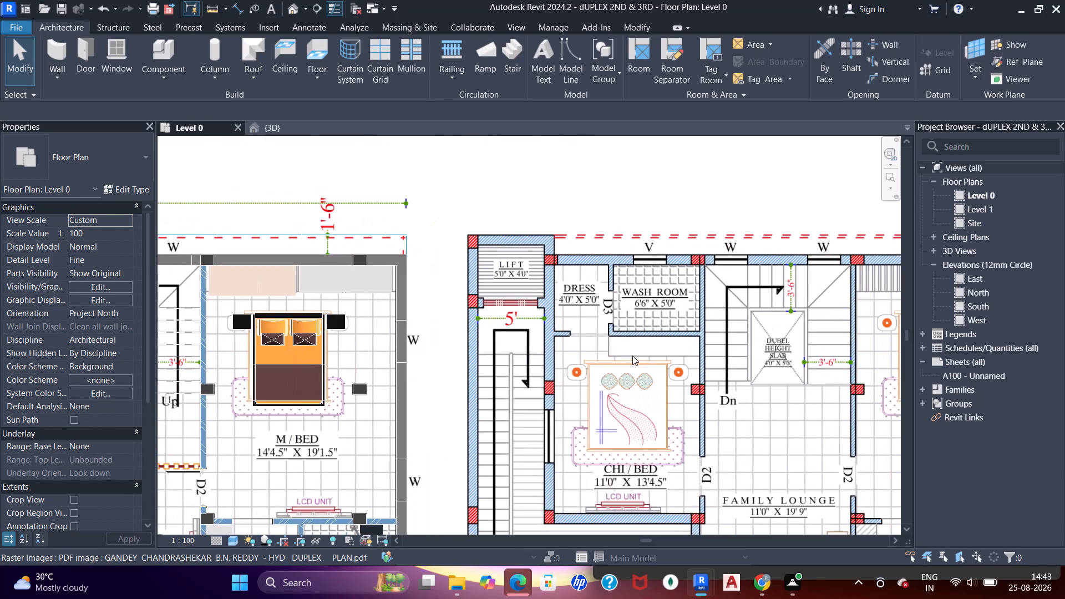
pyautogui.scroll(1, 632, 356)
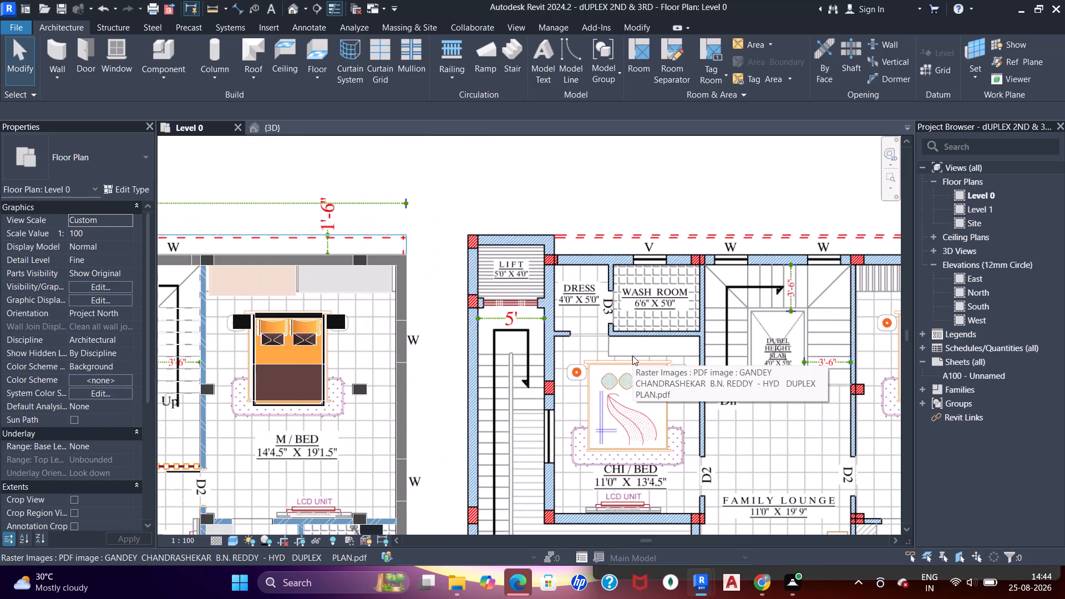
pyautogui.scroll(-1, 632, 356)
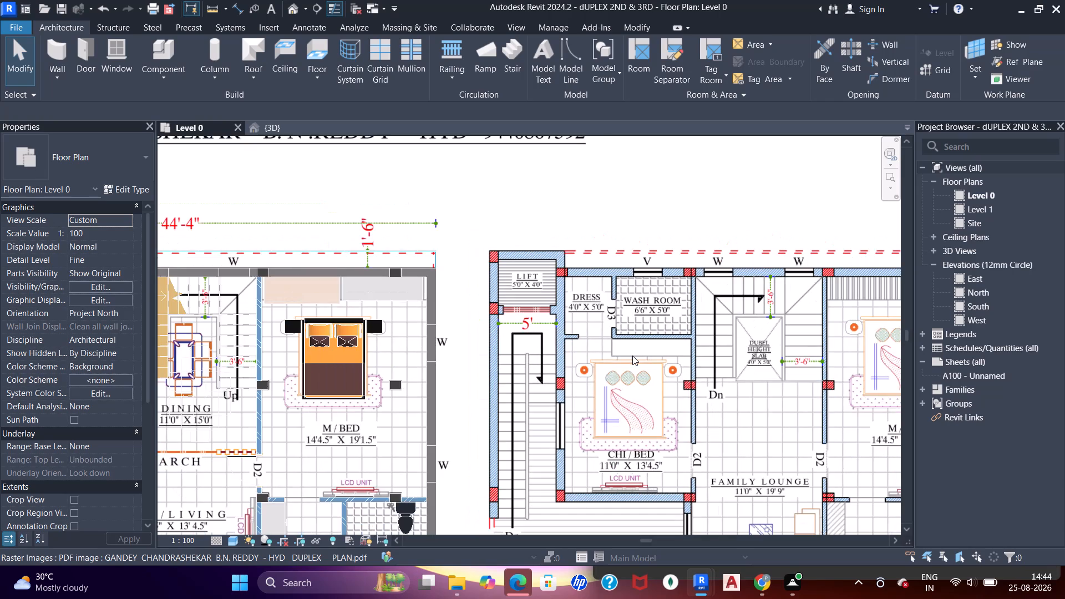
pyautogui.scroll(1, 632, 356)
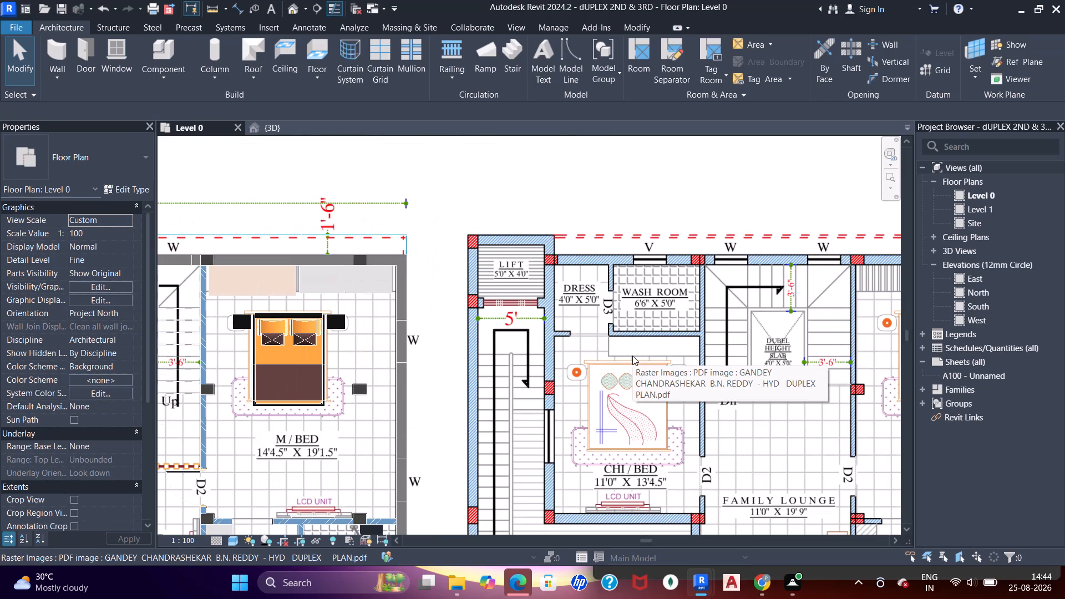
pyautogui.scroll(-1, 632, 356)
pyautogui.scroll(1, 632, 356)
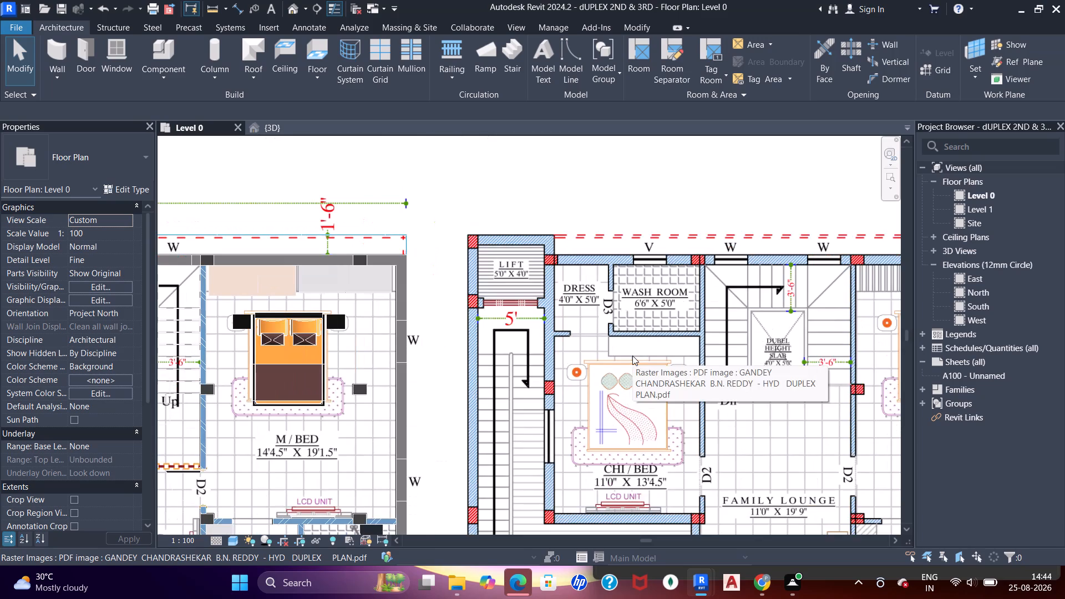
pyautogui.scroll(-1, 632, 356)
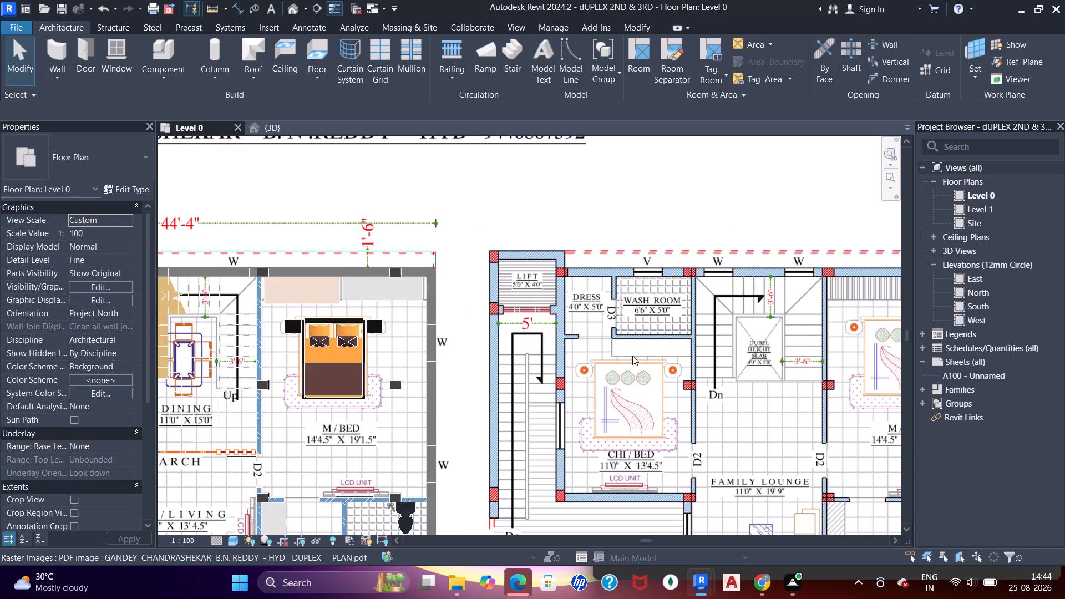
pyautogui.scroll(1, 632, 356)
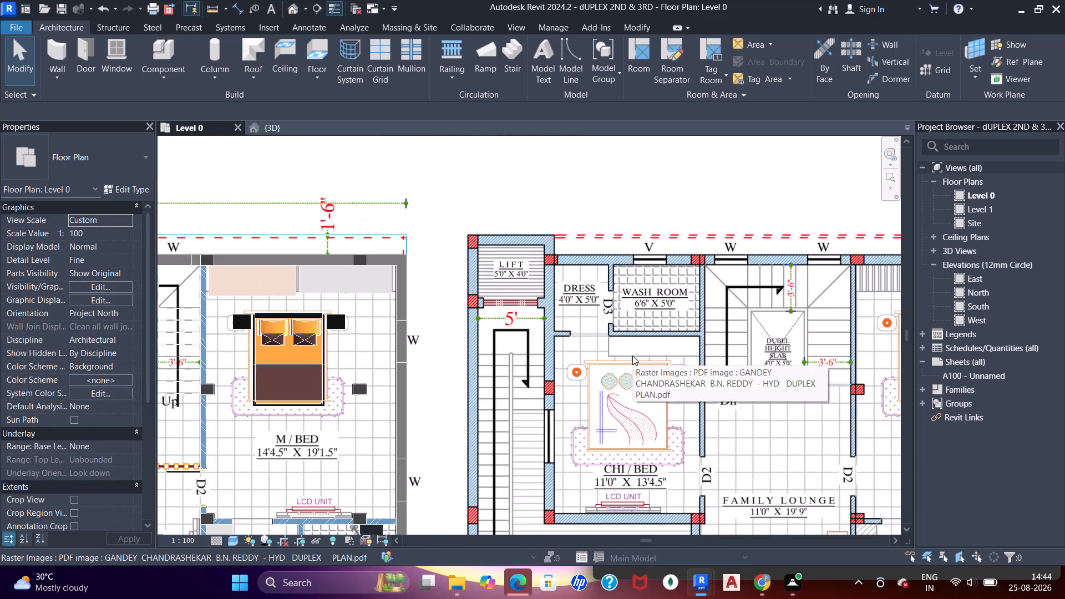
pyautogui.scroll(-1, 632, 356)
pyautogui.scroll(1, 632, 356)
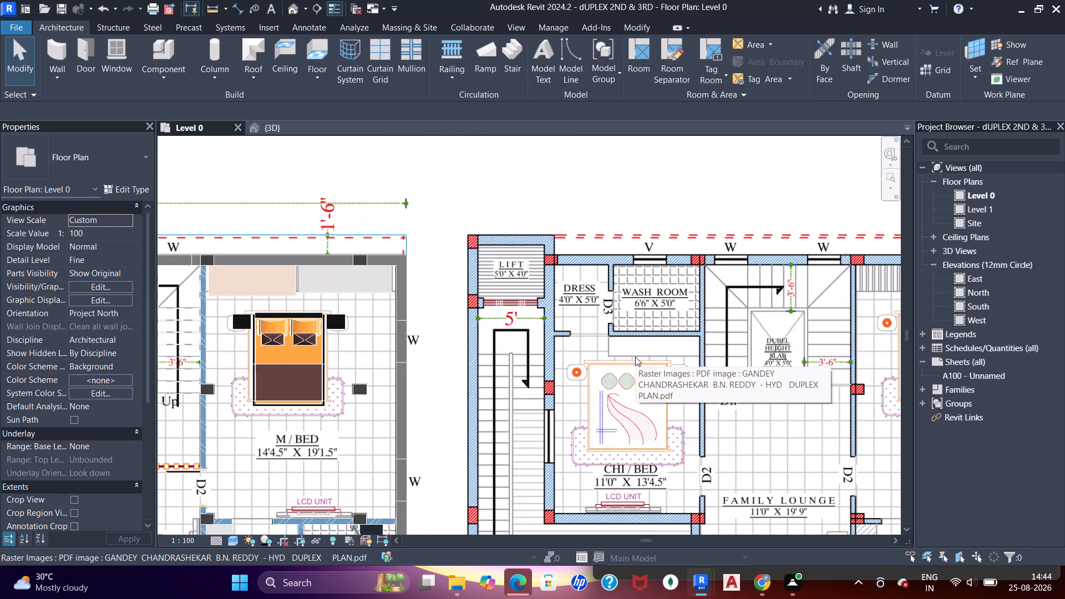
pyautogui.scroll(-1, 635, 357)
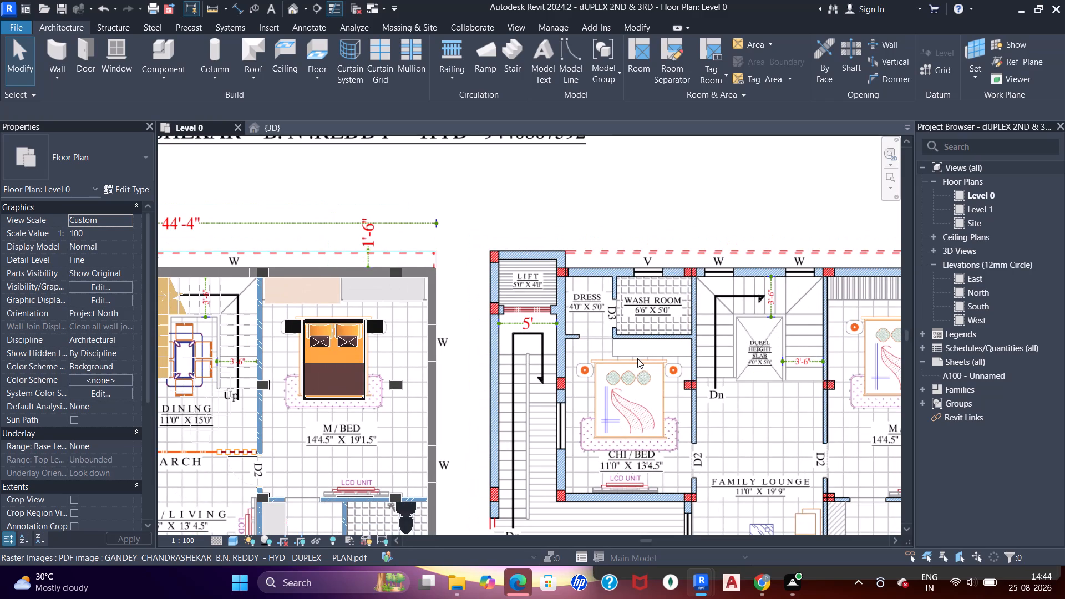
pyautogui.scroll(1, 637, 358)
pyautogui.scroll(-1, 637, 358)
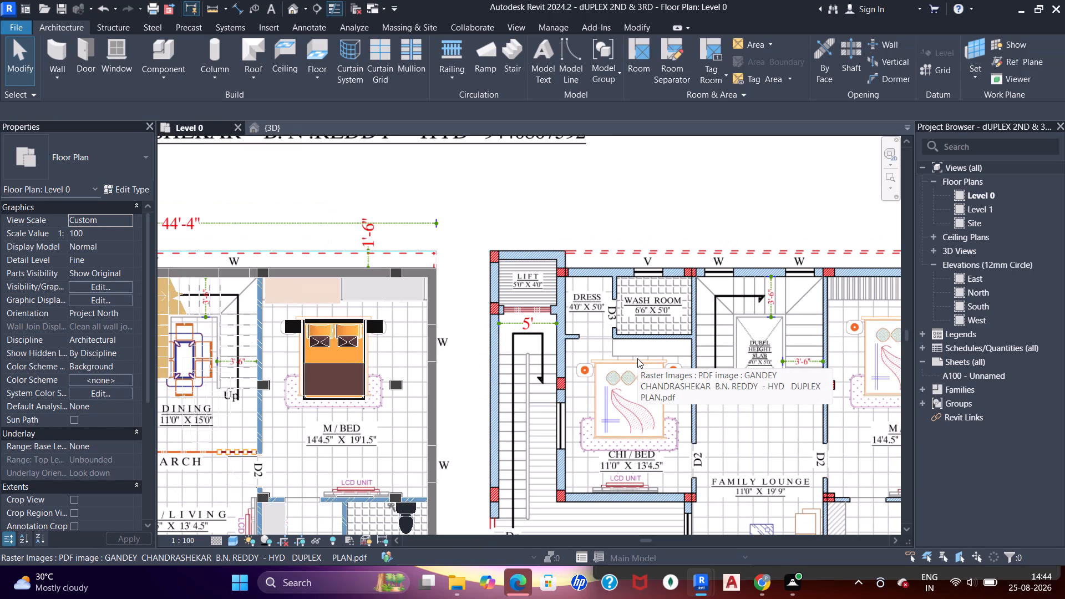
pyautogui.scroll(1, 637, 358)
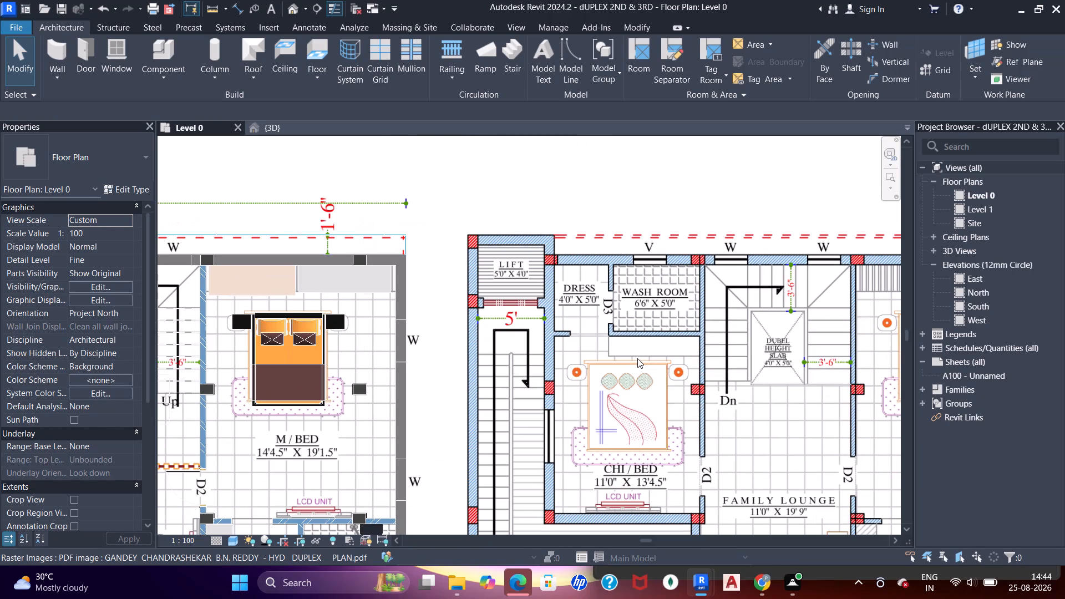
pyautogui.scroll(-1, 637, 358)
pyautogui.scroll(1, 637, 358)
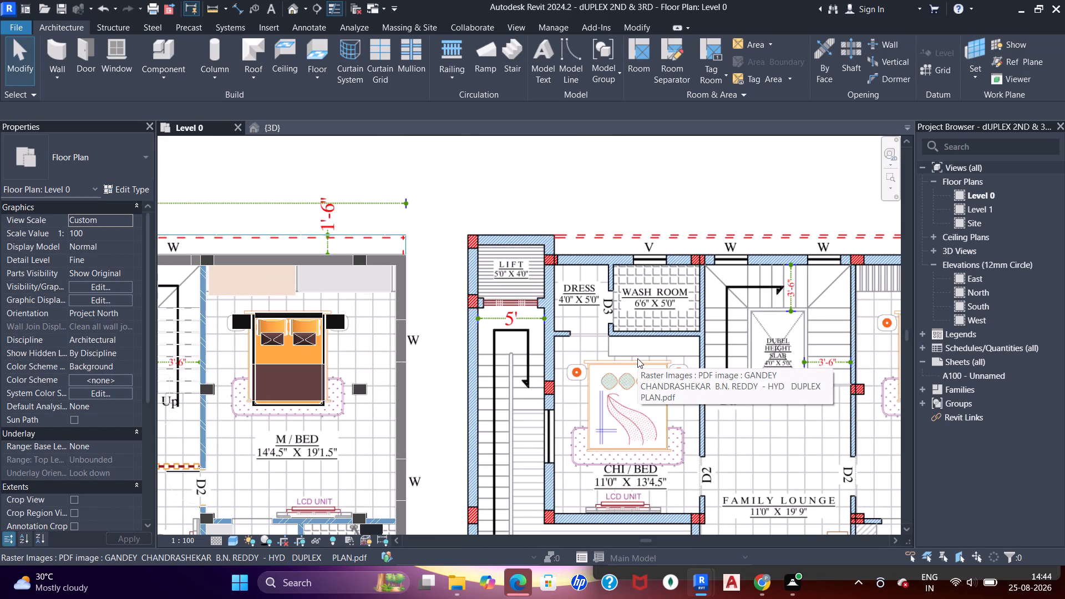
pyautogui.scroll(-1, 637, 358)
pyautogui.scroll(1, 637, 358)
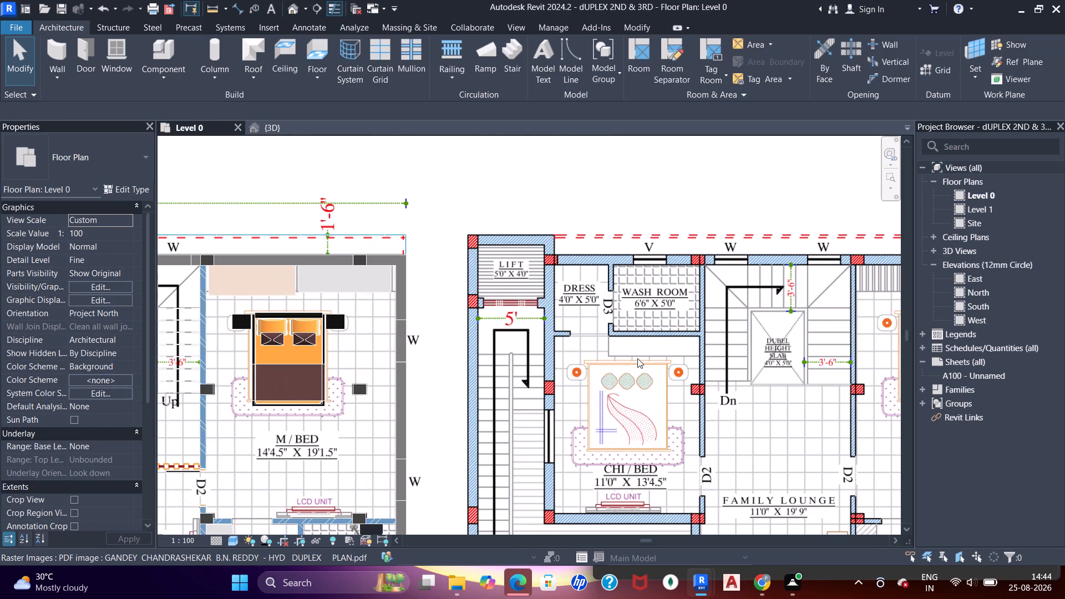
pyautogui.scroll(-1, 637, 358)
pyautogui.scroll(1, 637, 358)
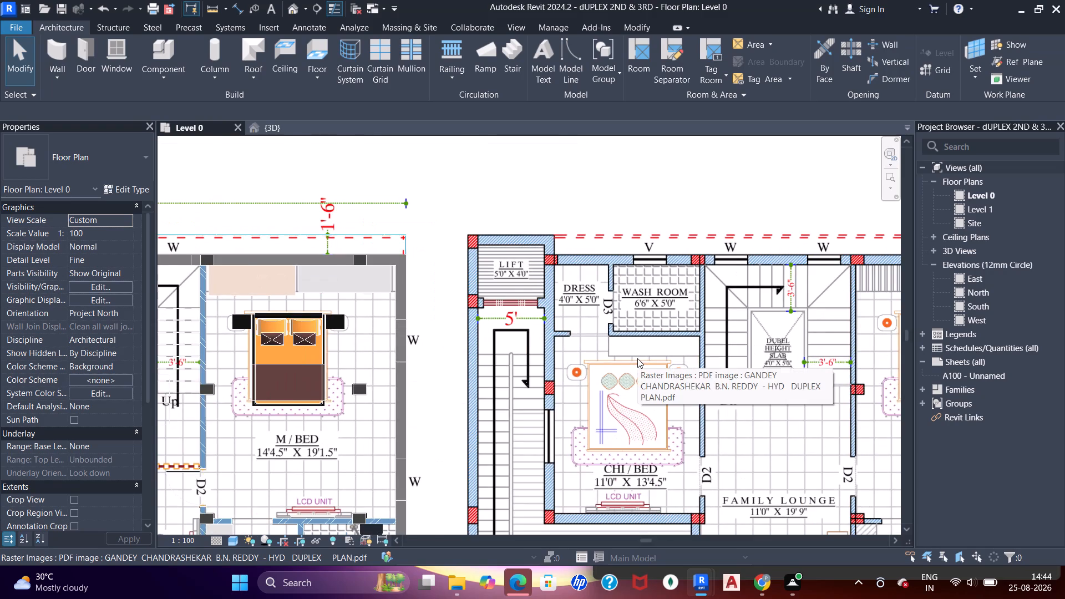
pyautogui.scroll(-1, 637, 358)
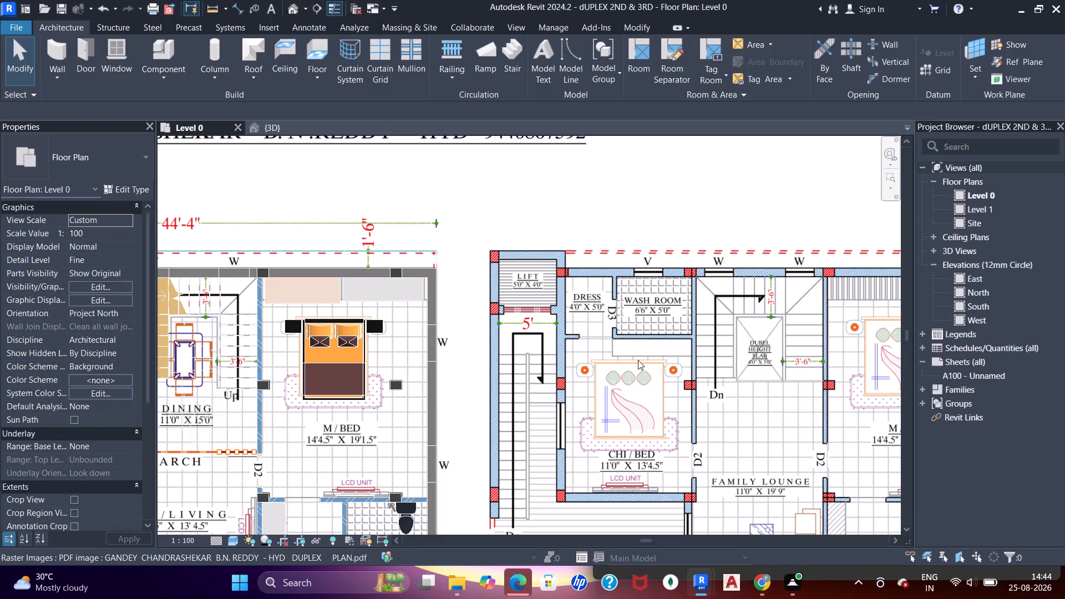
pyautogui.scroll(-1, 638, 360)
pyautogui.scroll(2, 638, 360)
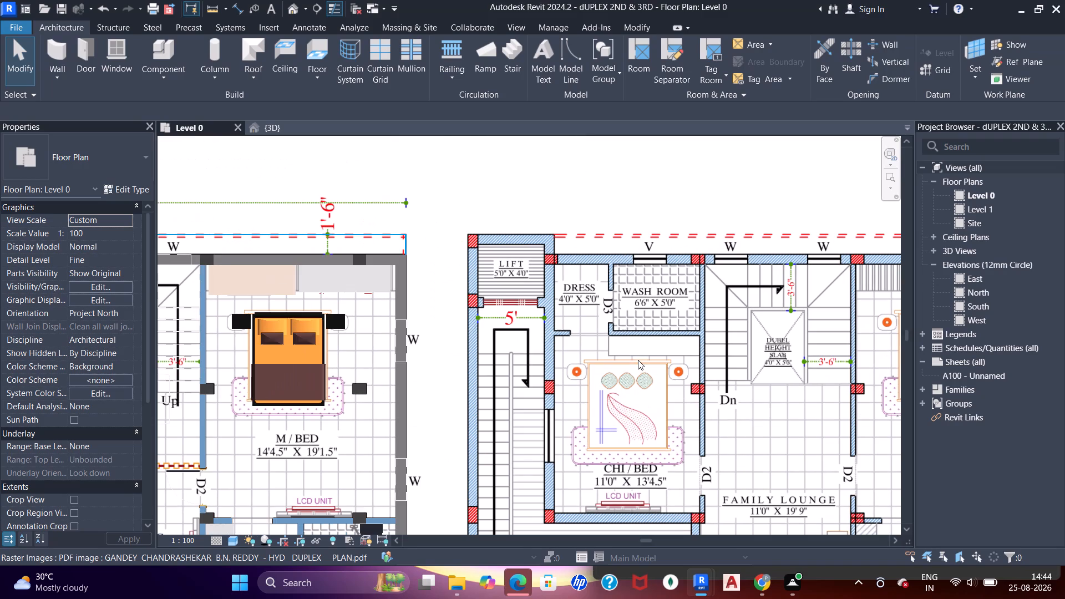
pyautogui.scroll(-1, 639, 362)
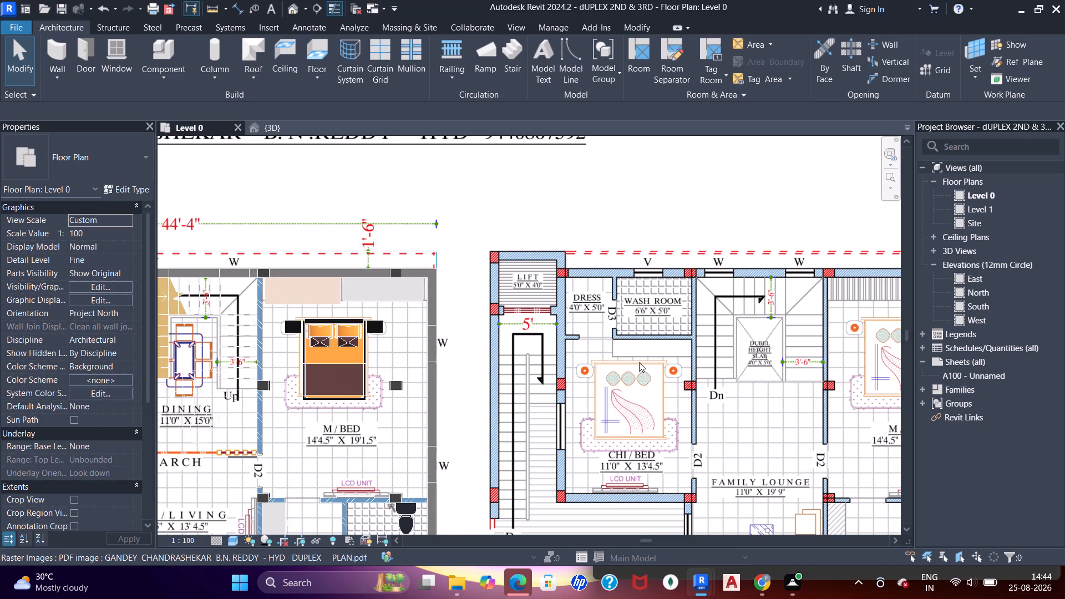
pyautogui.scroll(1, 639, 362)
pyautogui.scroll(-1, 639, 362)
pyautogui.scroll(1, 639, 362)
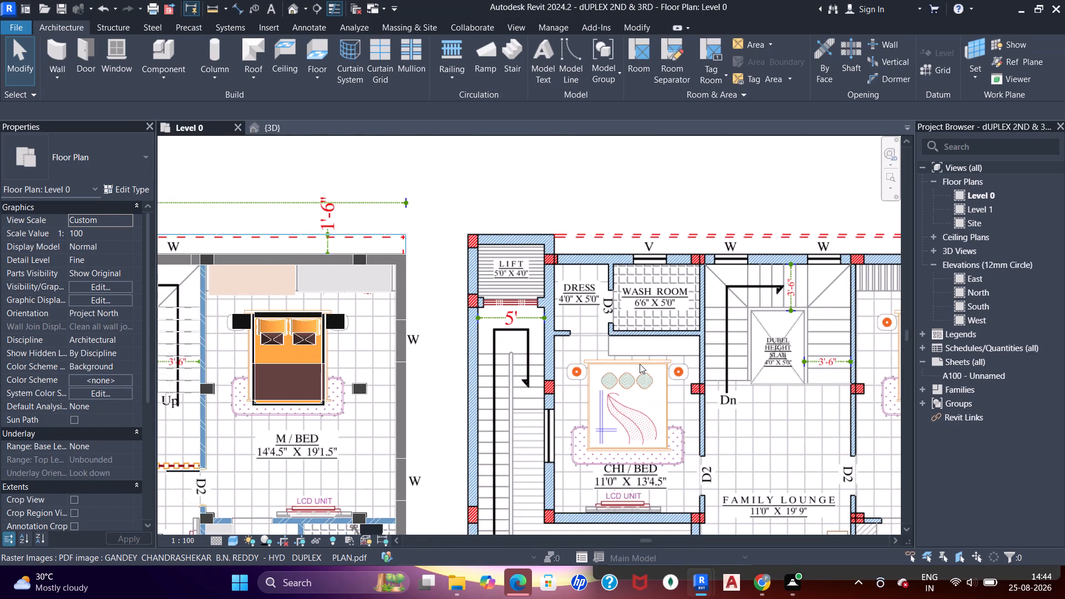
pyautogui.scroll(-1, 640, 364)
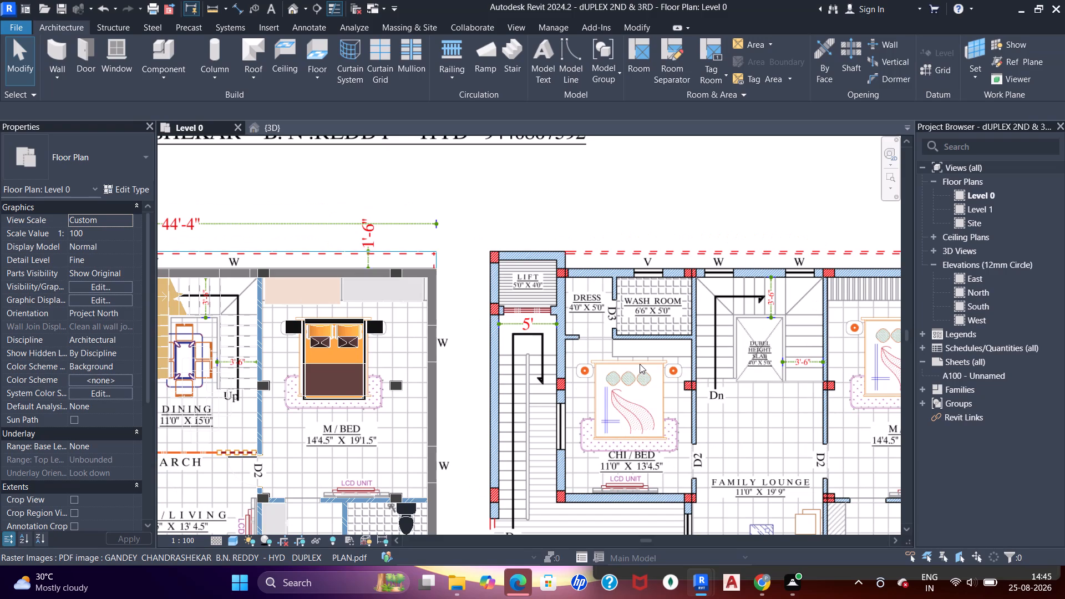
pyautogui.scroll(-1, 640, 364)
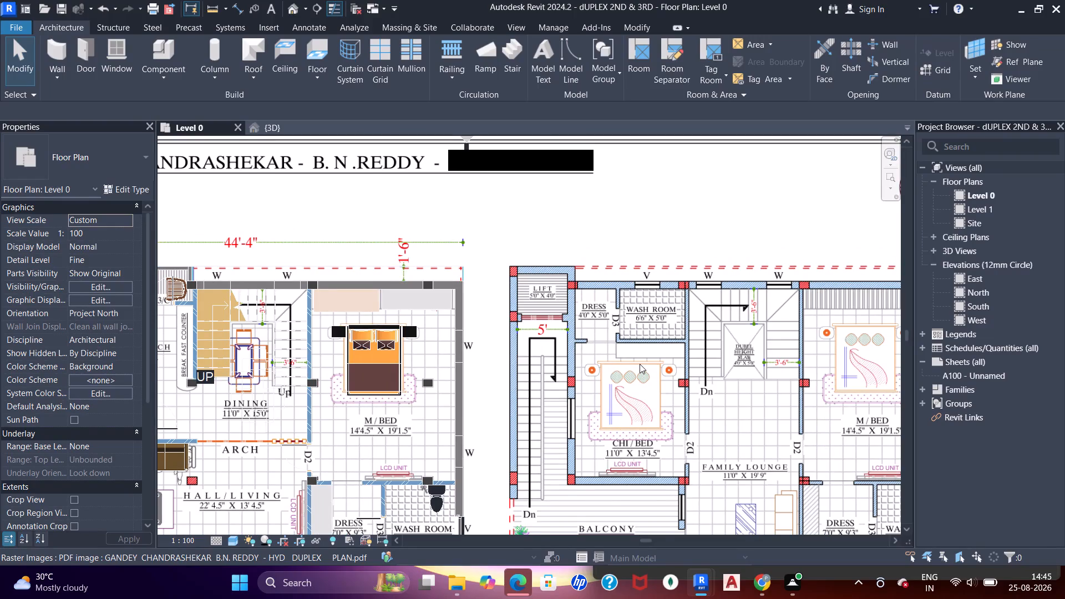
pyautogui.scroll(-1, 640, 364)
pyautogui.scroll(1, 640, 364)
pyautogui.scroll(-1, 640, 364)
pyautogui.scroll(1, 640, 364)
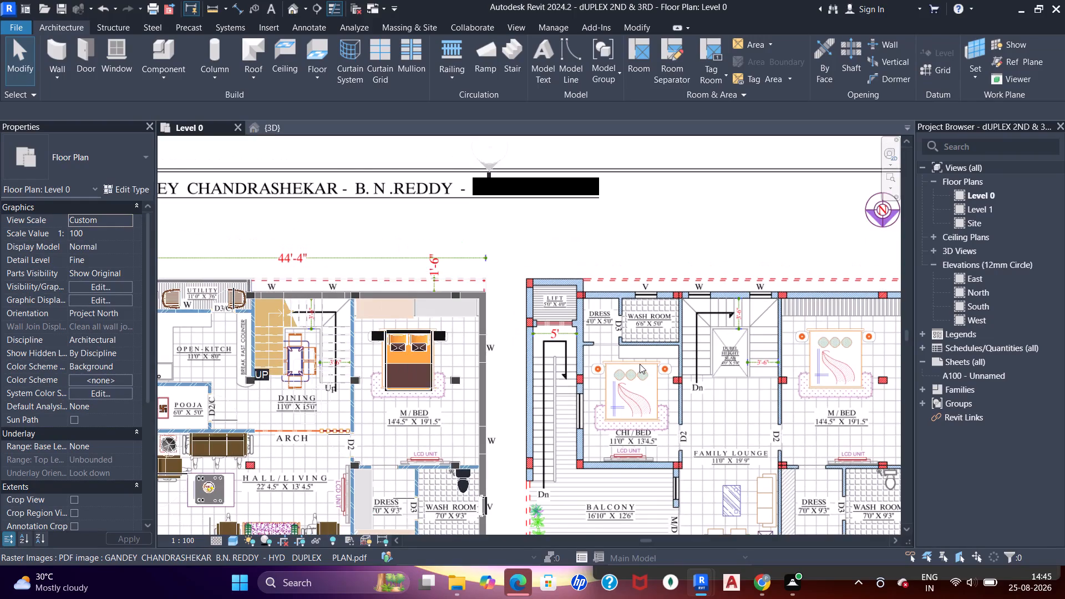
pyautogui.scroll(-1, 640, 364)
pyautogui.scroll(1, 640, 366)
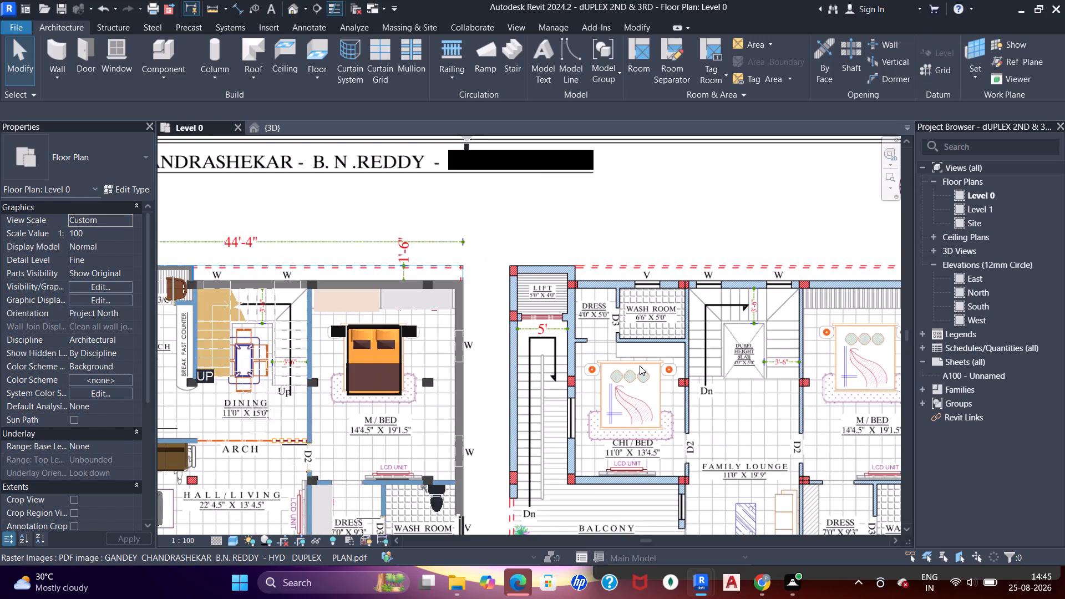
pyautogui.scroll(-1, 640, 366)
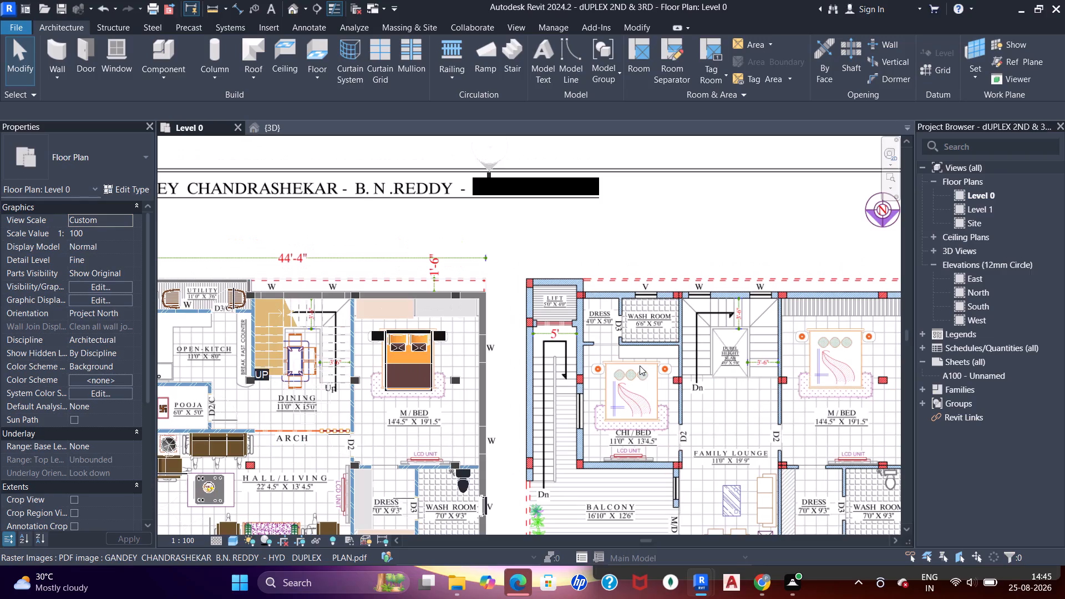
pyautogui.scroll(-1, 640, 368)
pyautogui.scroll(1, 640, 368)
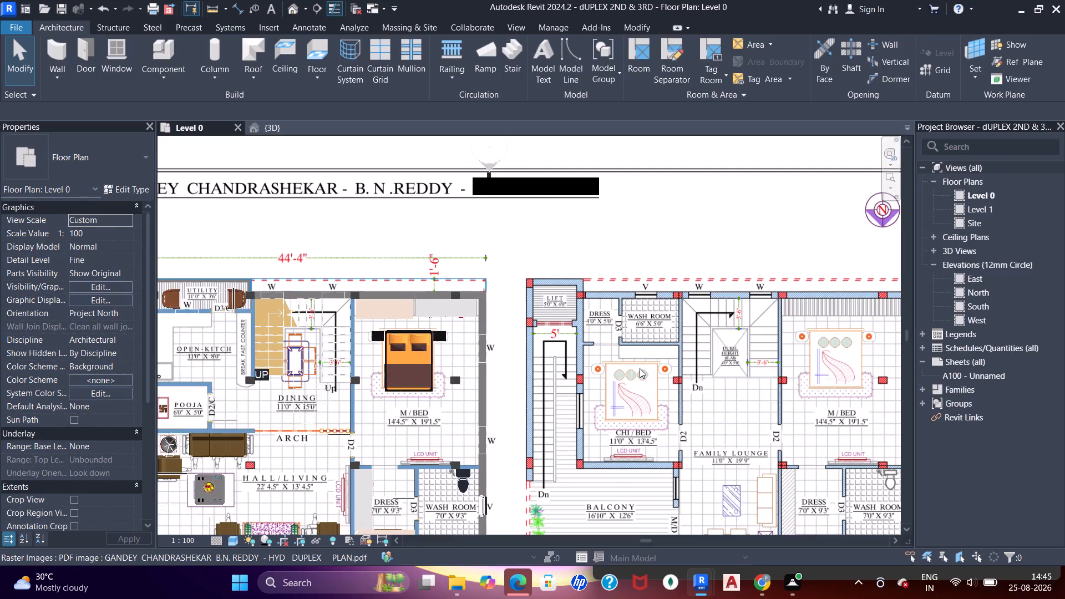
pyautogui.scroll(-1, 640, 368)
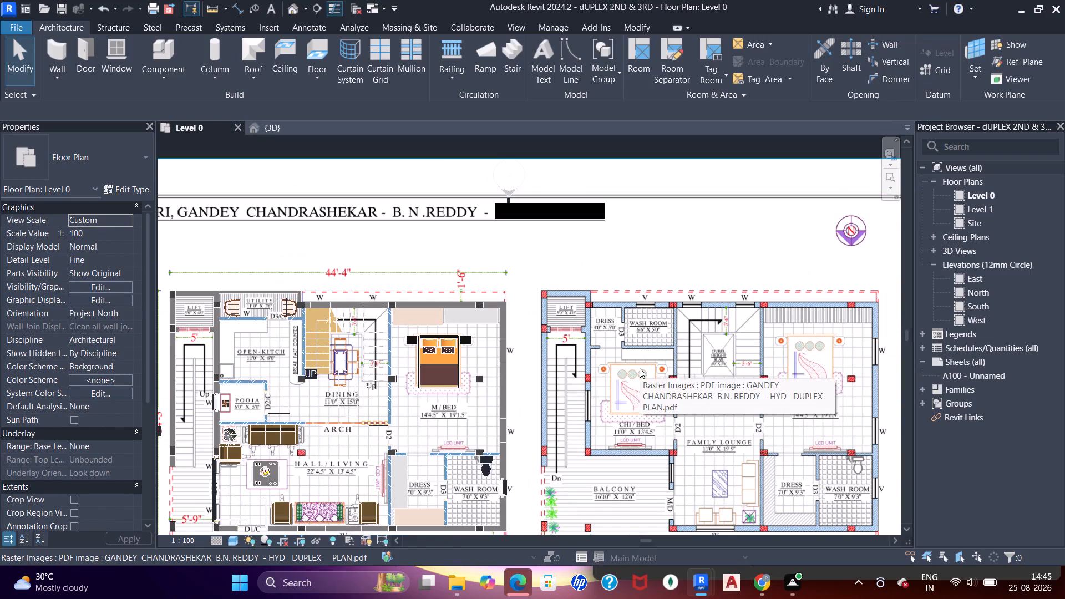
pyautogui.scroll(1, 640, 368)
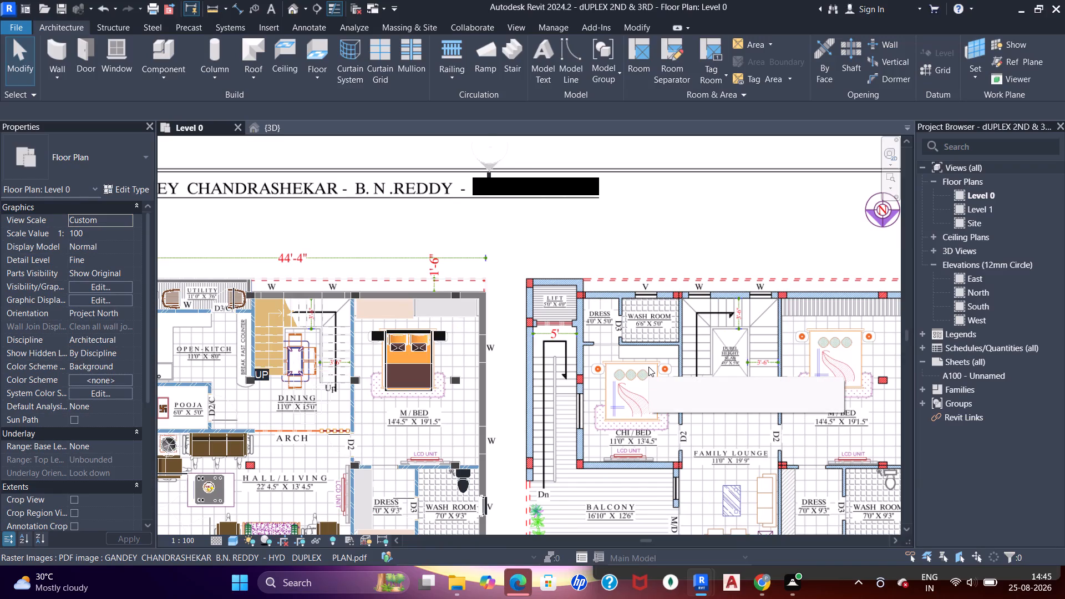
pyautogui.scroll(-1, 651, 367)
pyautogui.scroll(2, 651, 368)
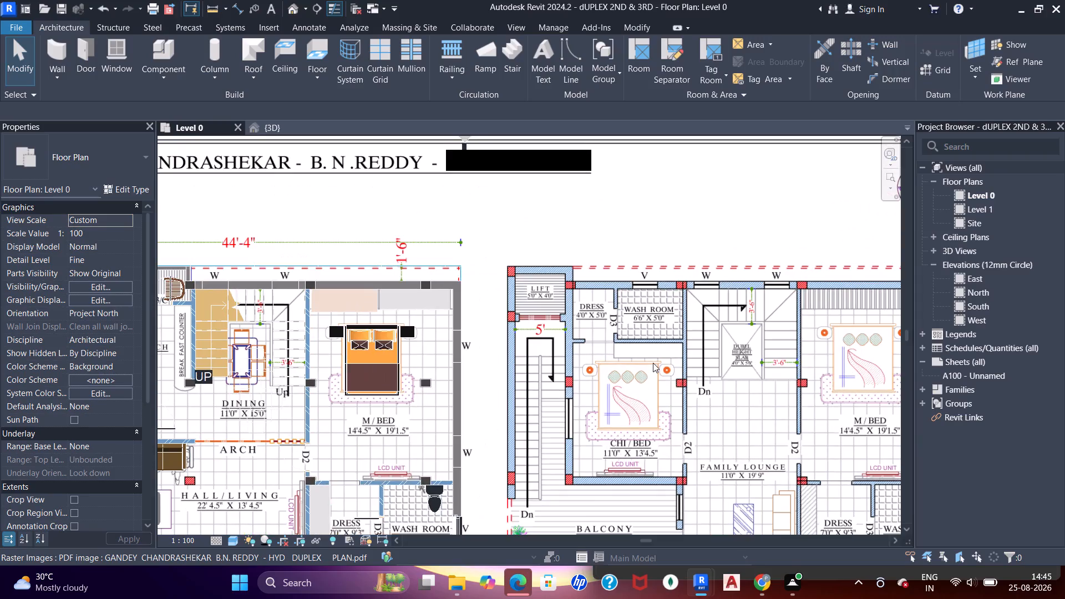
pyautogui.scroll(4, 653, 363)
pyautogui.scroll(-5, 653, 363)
# Review the whole PDF sheet, comparing the modelled duplex second floor with the duplex third-floor plan.
pyautogui.scroll(-2, 655, 366)
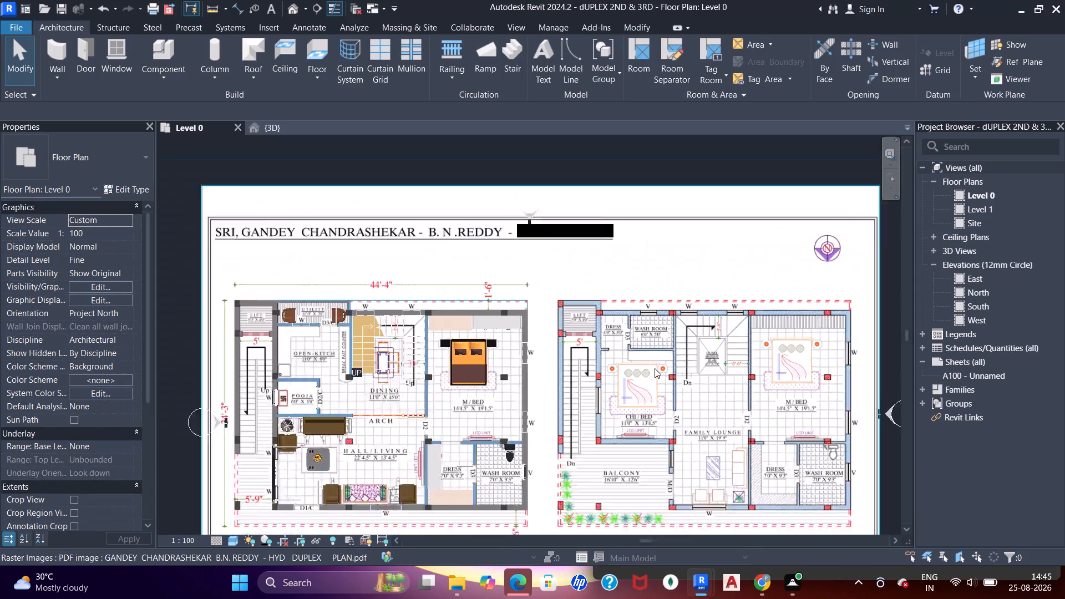
pyautogui.scroll(-3, 655, 368)
pyautogui.moveTo(606, 414); pyautogui.dragTo(622, 415, button='middle')
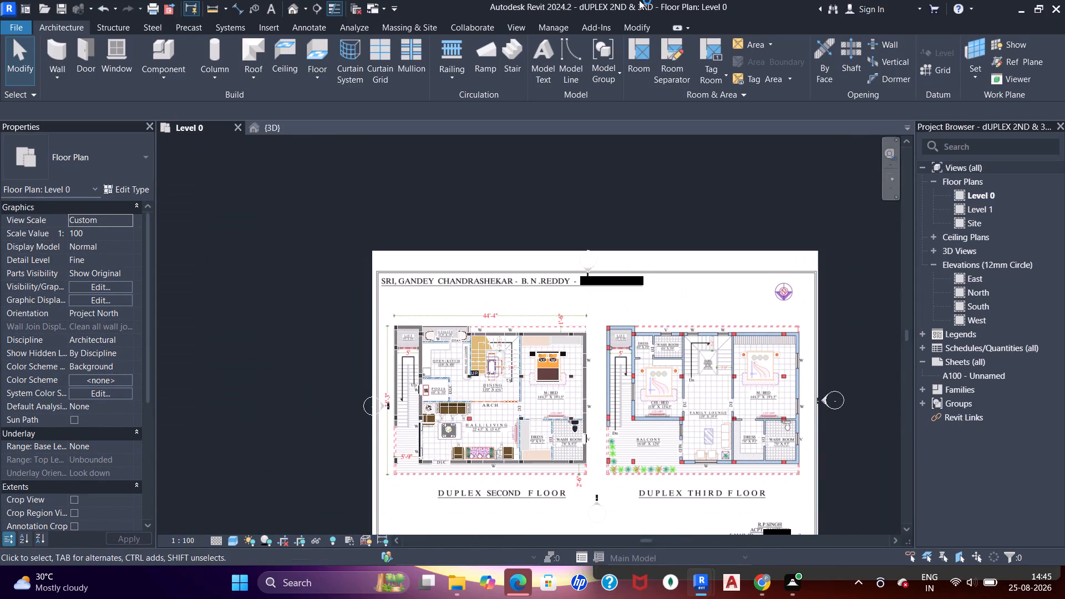
pyautogui.click(621, 199)
pyautogui.scroll(1, 616, 198)
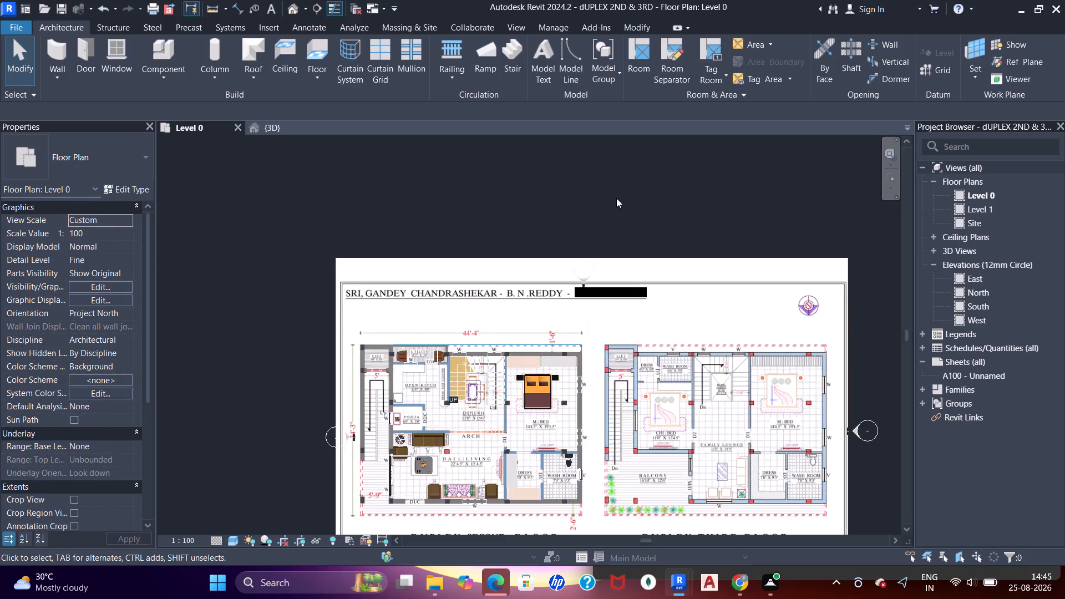
pyautogui.scroll(3, 616, 198)
pyautogui.scroll(-4, 617, 198)
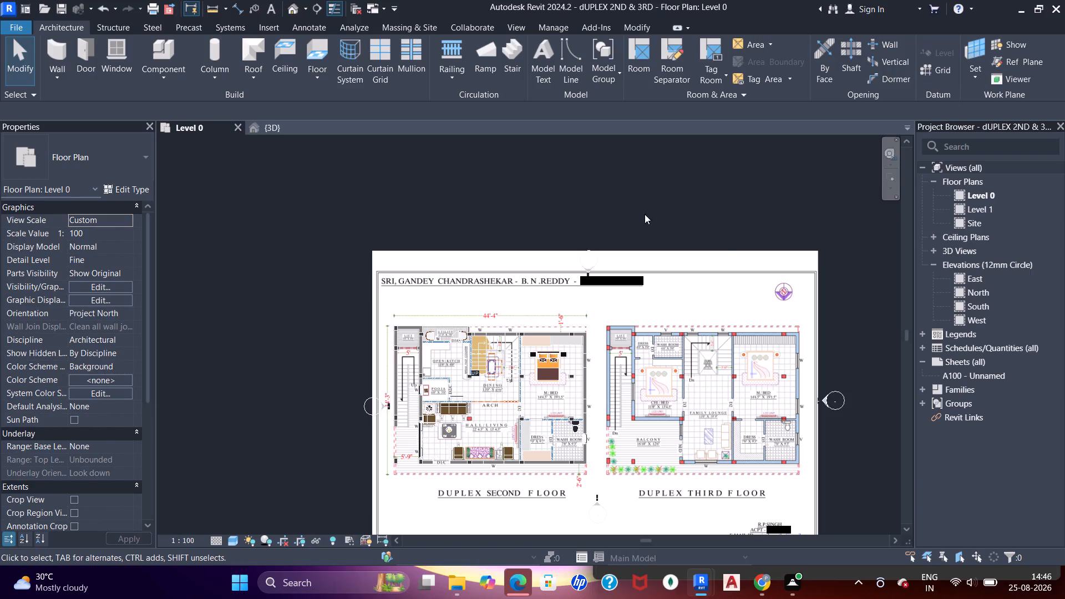
# Examine the PDF's third-floor plan around the staircase, double-height slab, bedrooms and the windows along the north-arrow side.
pyautogui.scroll(1, 742, 317)
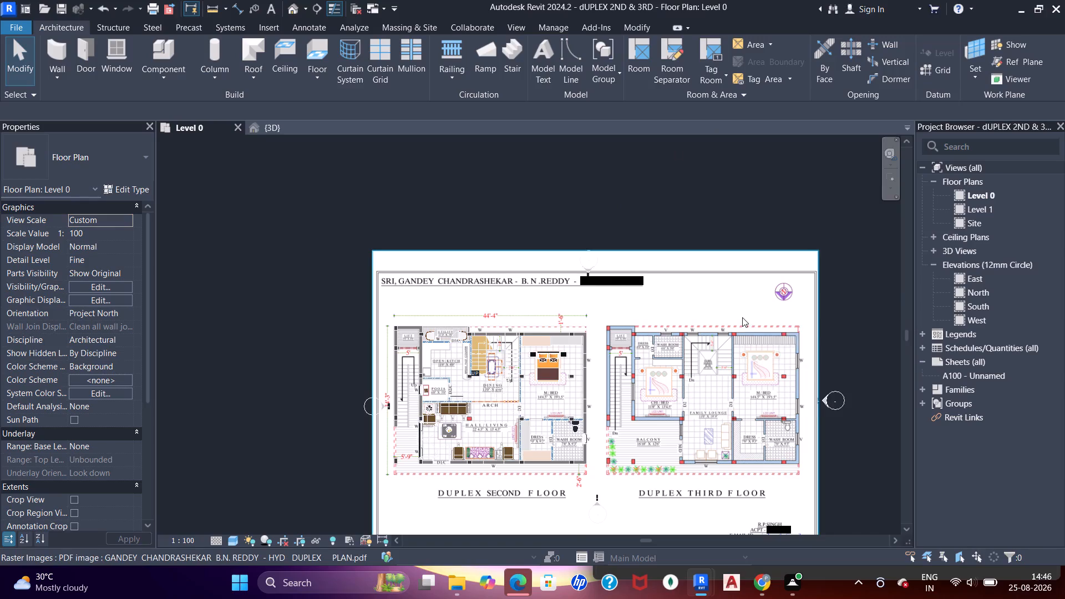
pyautogui.scroll(4, 742, 317)
pyautogui.scroll(-4, 742, 317)
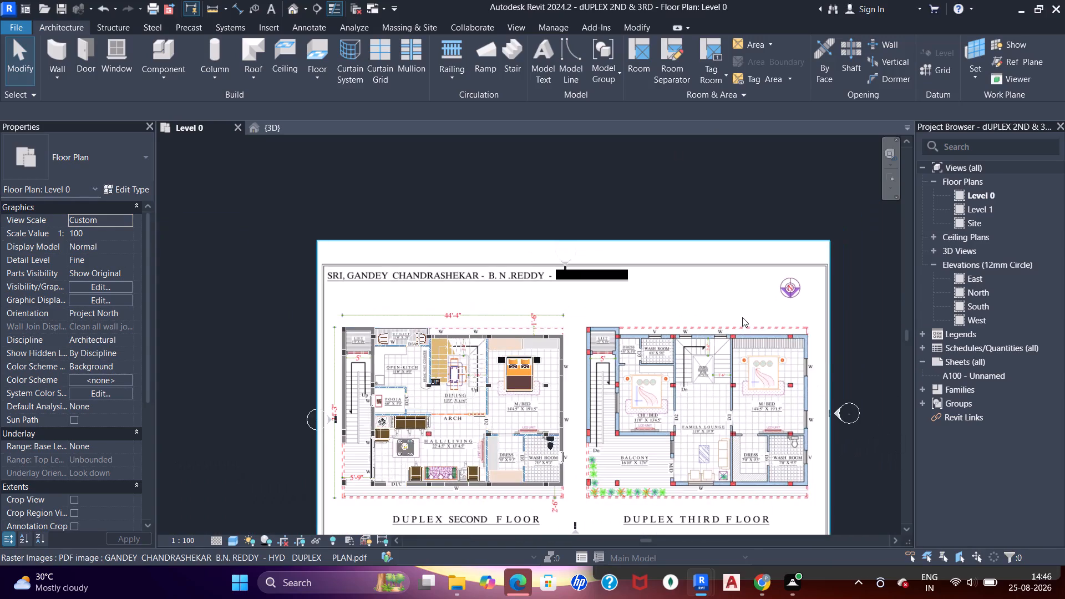
pyautogui.scroll(-4, 742, 317)
pyautogui.scroll(7, 742, 317)
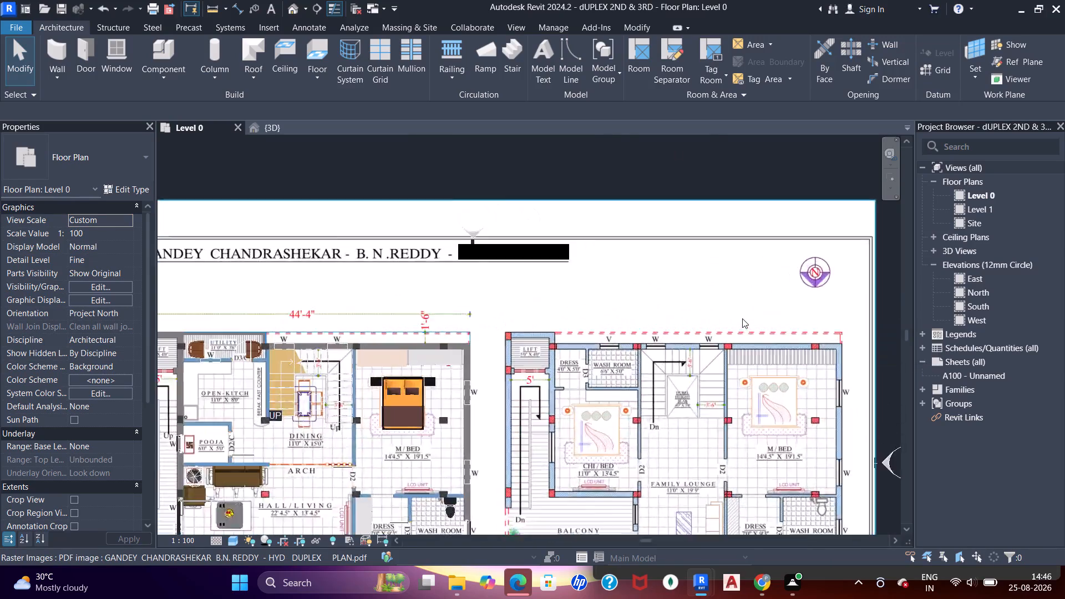
pyautogui.scroll(8, 742, 318)
pyautogui.scroll(-9, 742, 318)
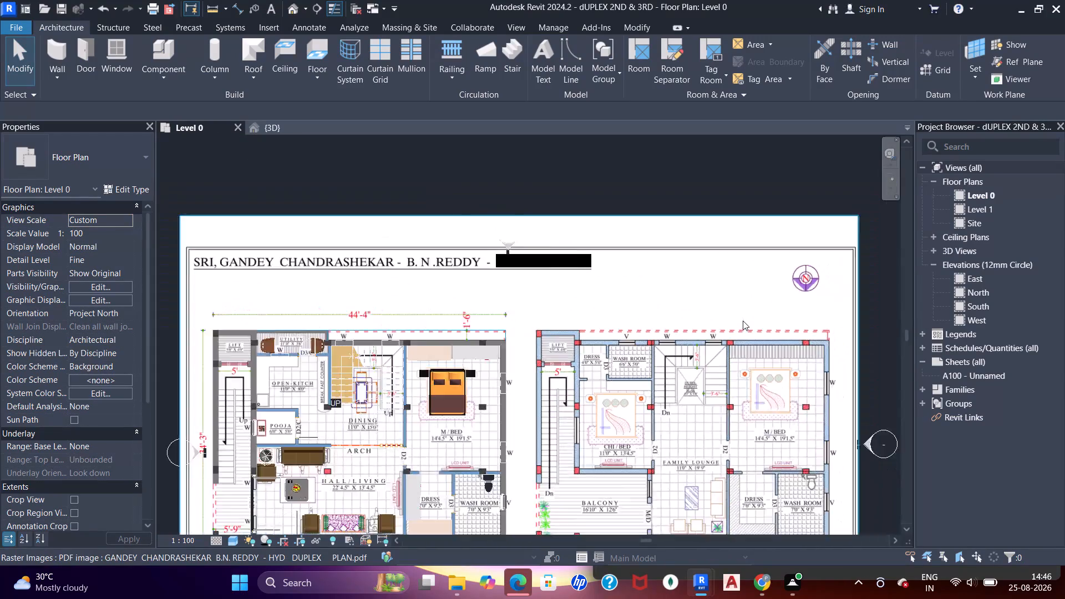
pyautogui.scroll(-2, 743, 321)
pyautogui.scroll(8, 743, 321)
pyautogui.scroll(-6, 743, 321)
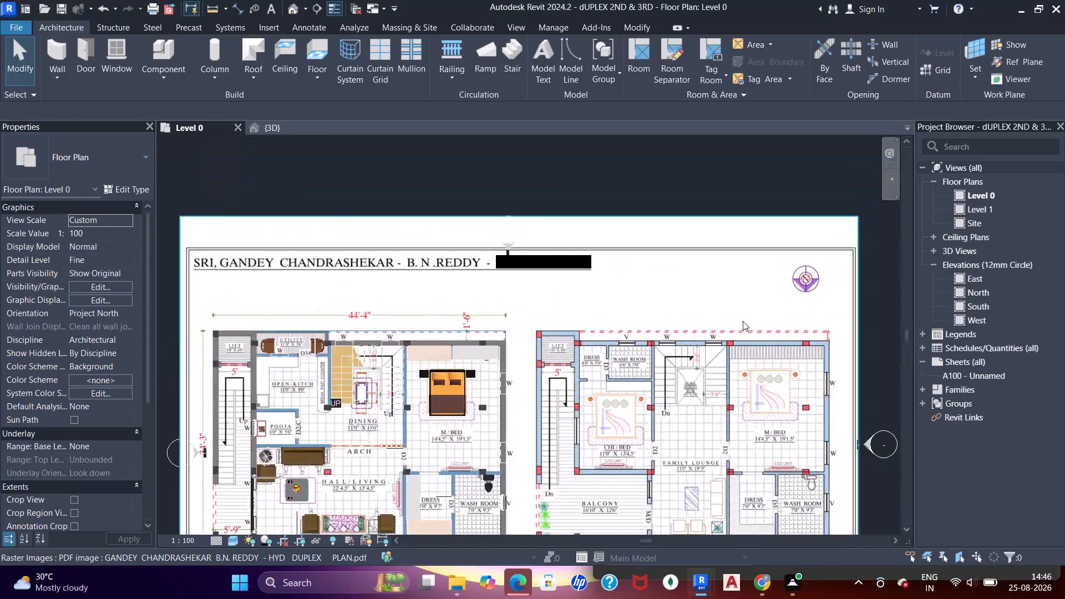
pyautogui.scroll(-2, 743, 321)
pyautogui.scroll(6, 743, 321)
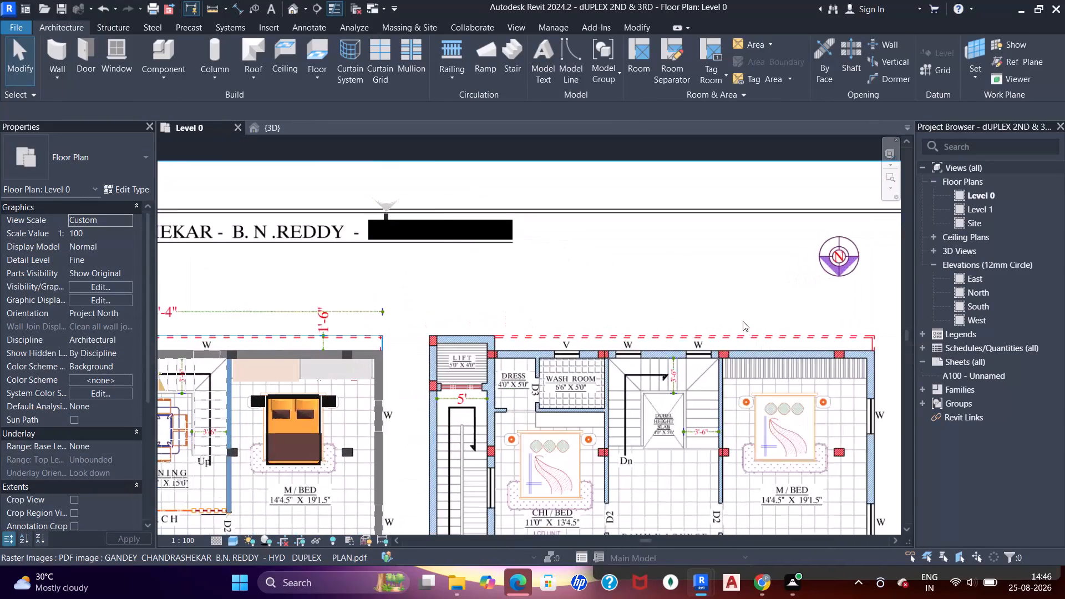
pyautogui.scroll(8, 743, 321)
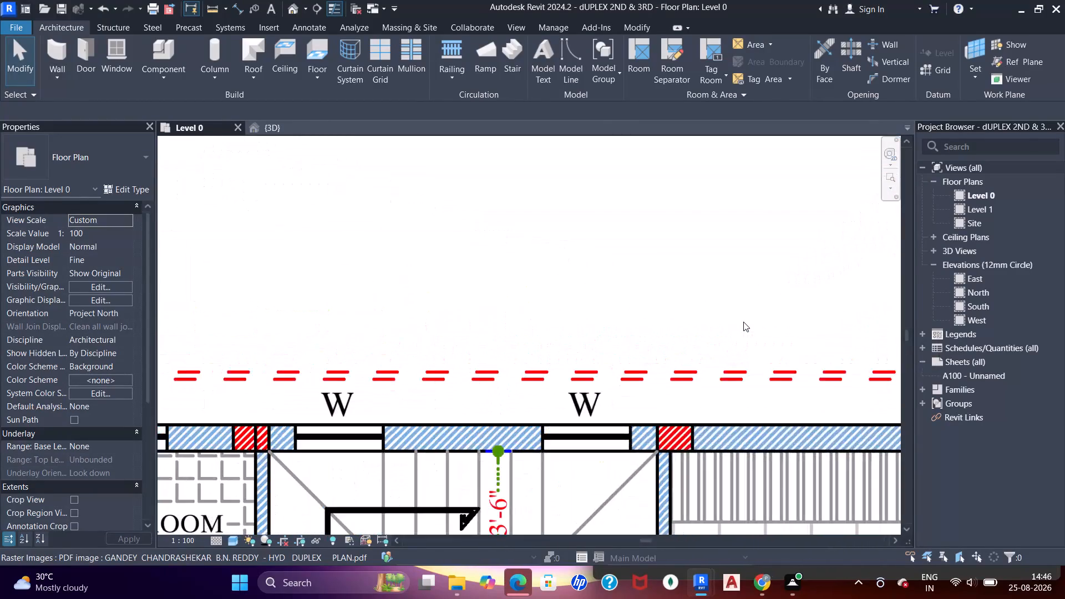
pyautogui.scroll(1, 743, 322)
pyautogui.scroll(-14, 743, 322)
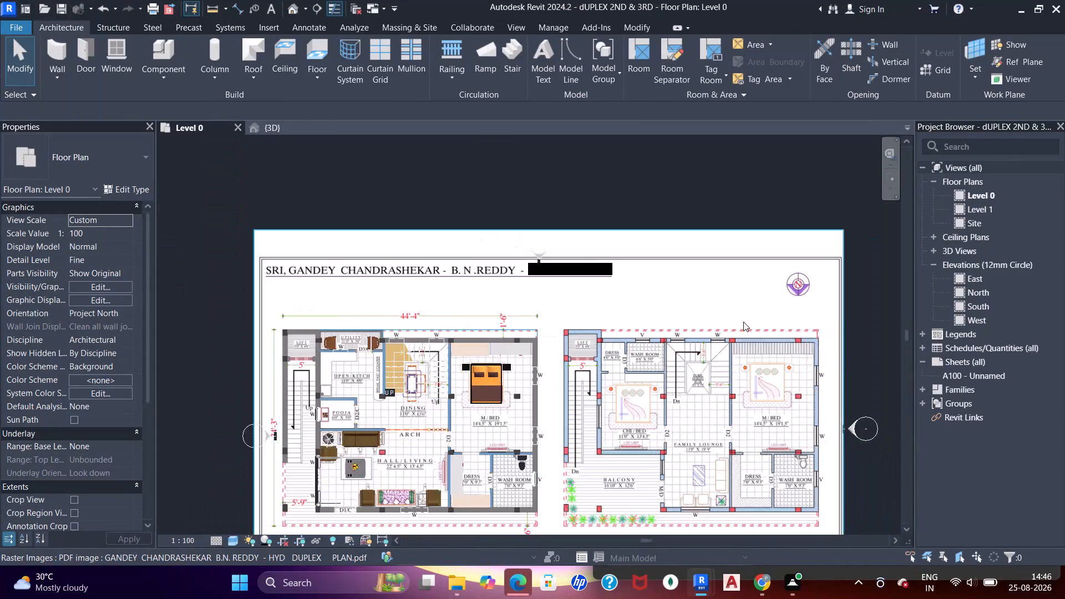
pyautogui.scroll(-5, 743, 322)
pyautogui.moveTo(741, 324); pyautogui.dragTo(715, 271, button='middle')
pyautogui.scroll(8, 715, 271)
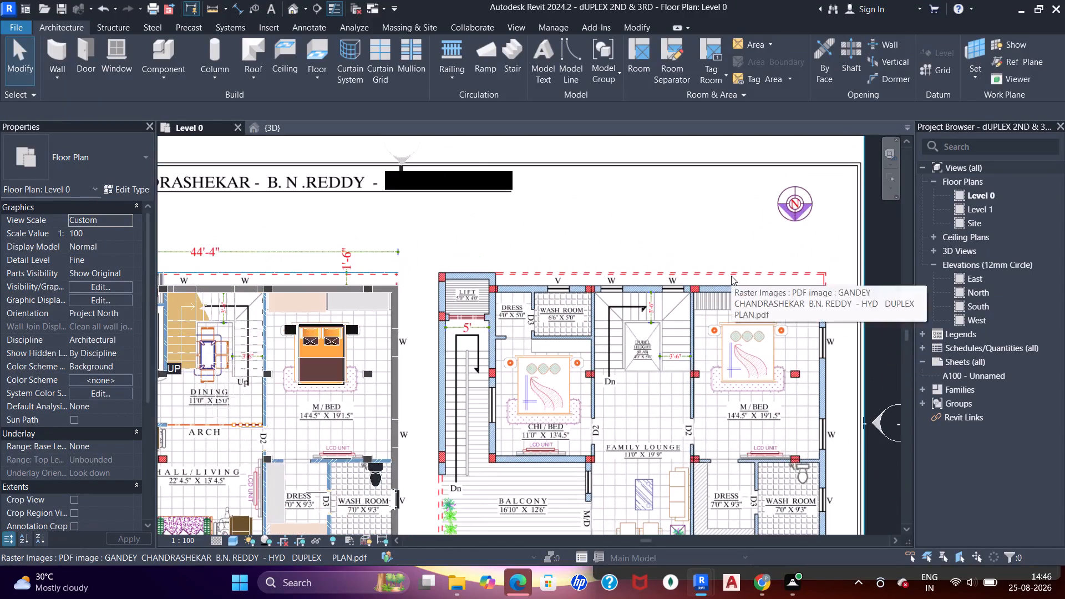
pyautogui.scroll(4, 734, 276)
pyautogui.scroll(-8, 735, 276)
pyautogui.scroll(4, 738, 278)
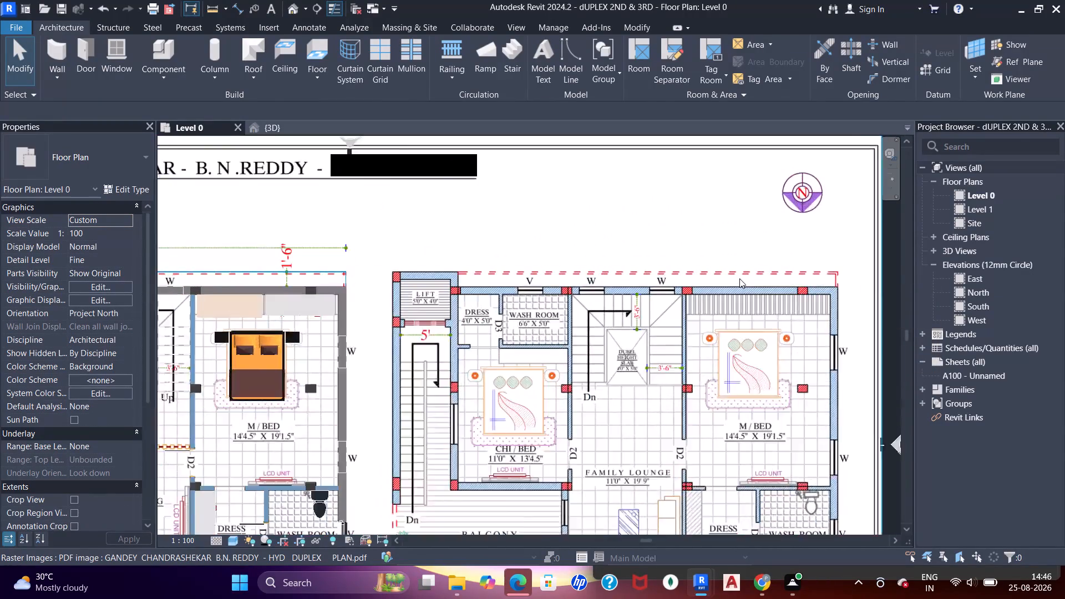
pyautogui.scroll(3, 739, 278)
pyautogui.scroll(-1, 741, 280)
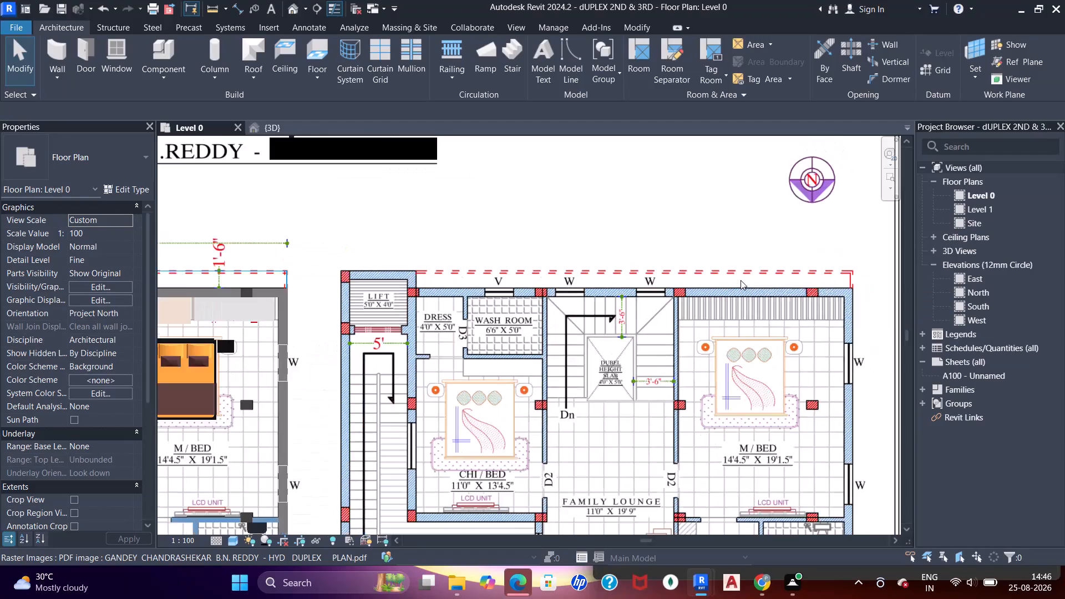
pyautogui.scroll(-3, 741, 280)
pyautogui.scroll(5, 741, 280)
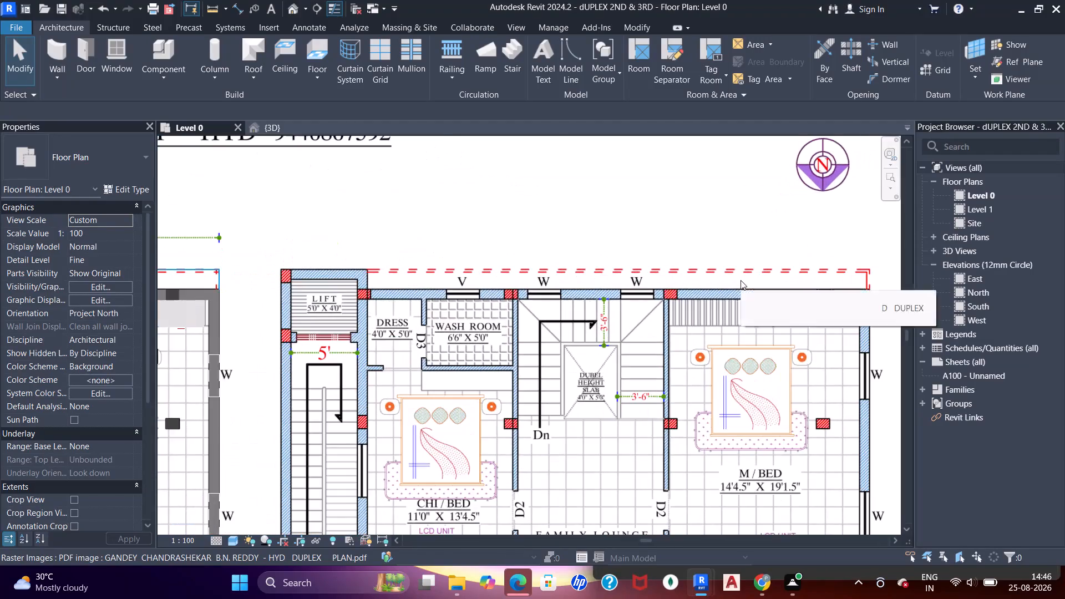
# Examine the PDF's third-floor plan, from the staircase and wash room down to the balcony, and the elevation marker facing the master bedroom side.
pyautogui.scroll(3, 741, 280)
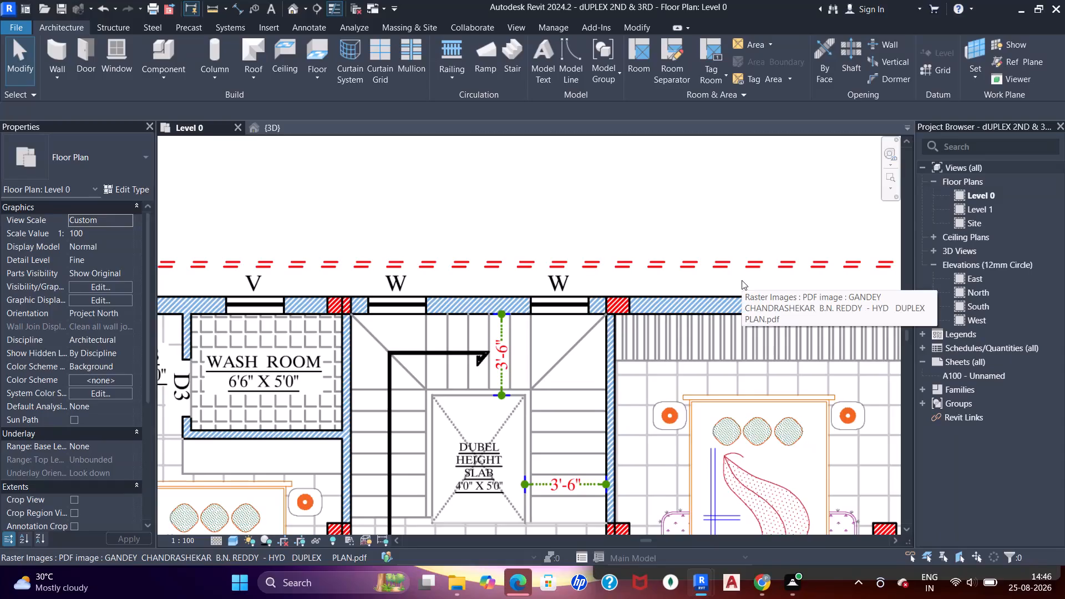
pyautogui.scroll(-3, 660, 238)
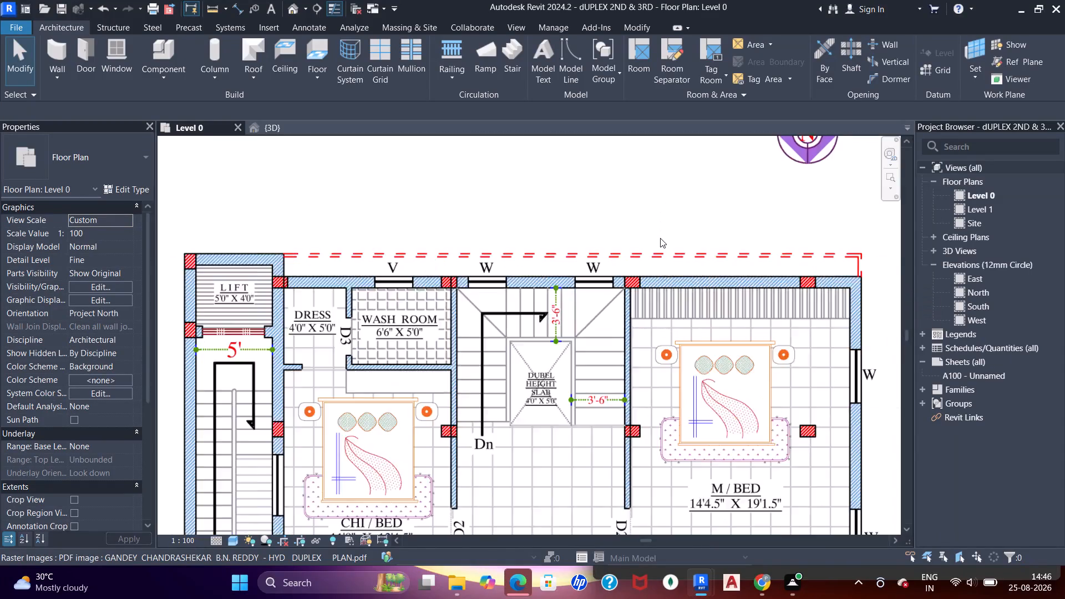
pyautogui.scroll(-4, 660, 238)
pyautogui.moveTo(660, 253); pyautogui.dragTo(646, 338, button='middle')
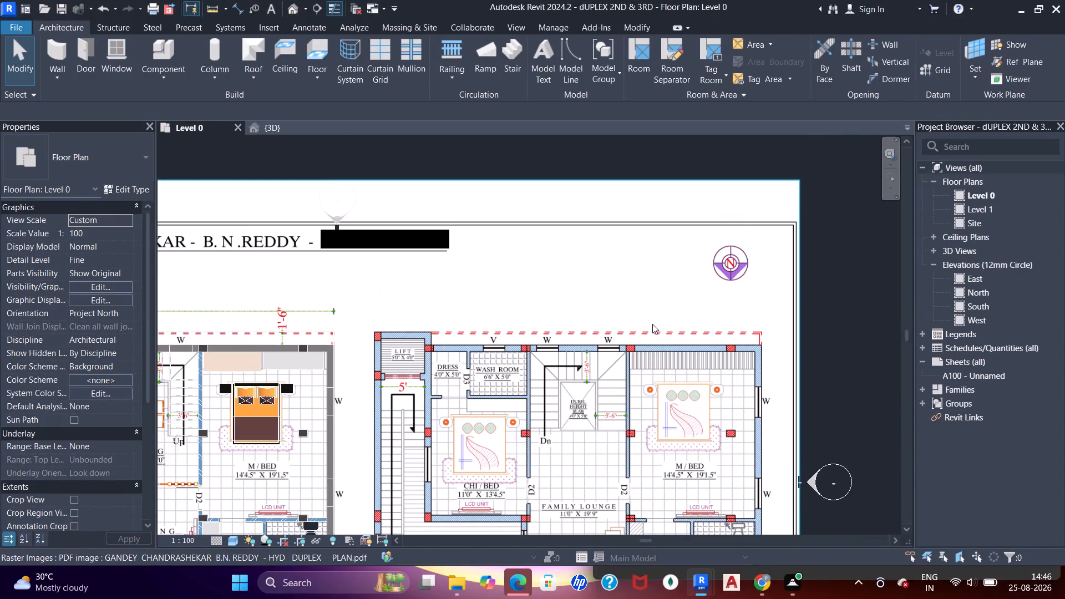
pyautogui.moveTo(652, 322); pyautogui.dragTo(707, 356, button='middle')
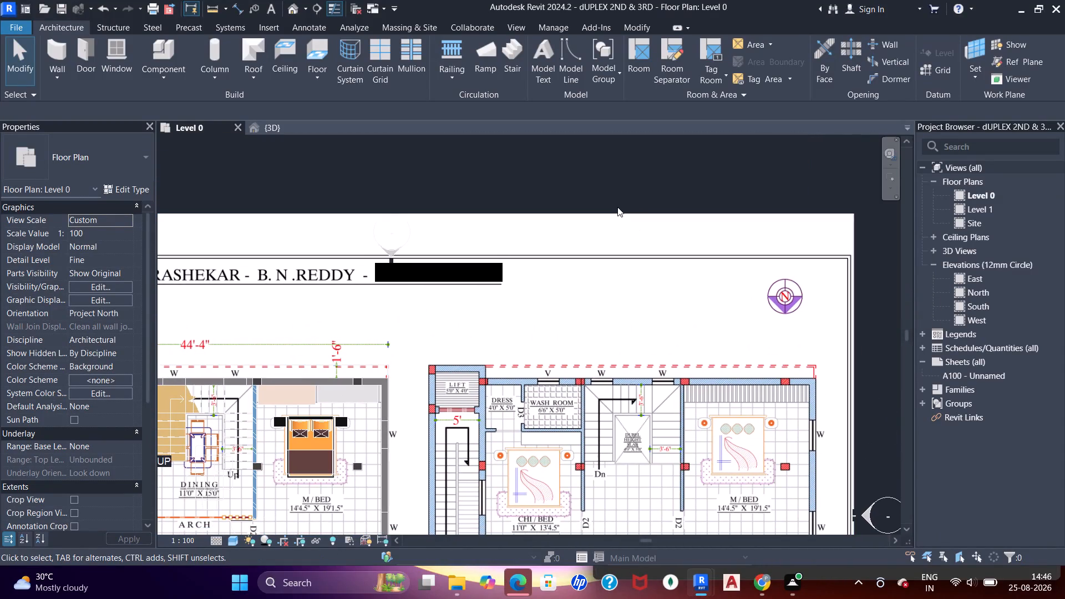
pyautogui.scroll(4, 617, 207)
pyautogui.scroll(-5, 617, 206)
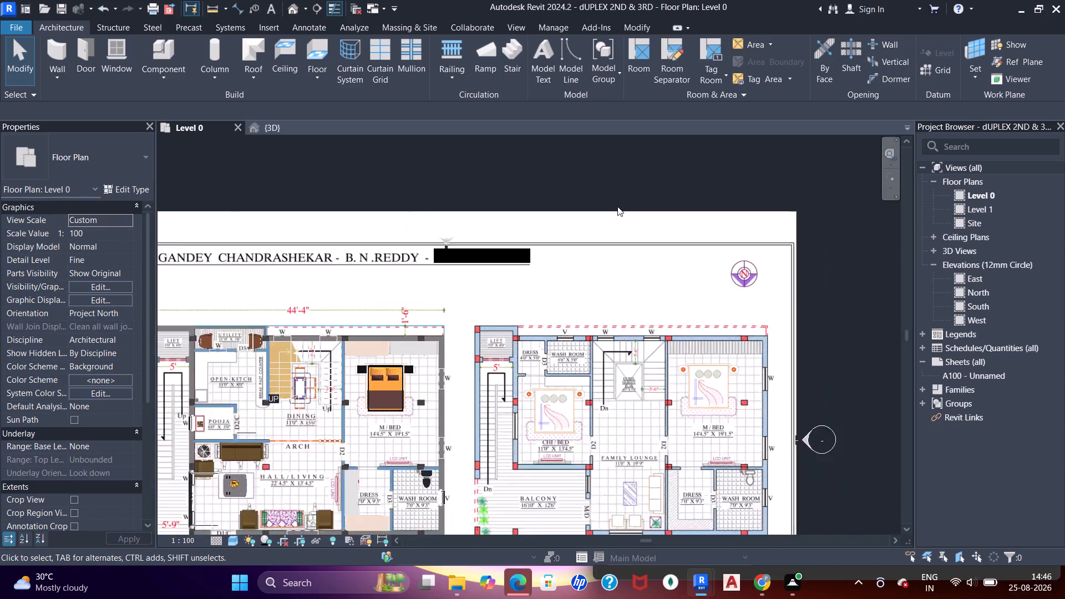
pyautogui.scroll(-7, 617, 206)
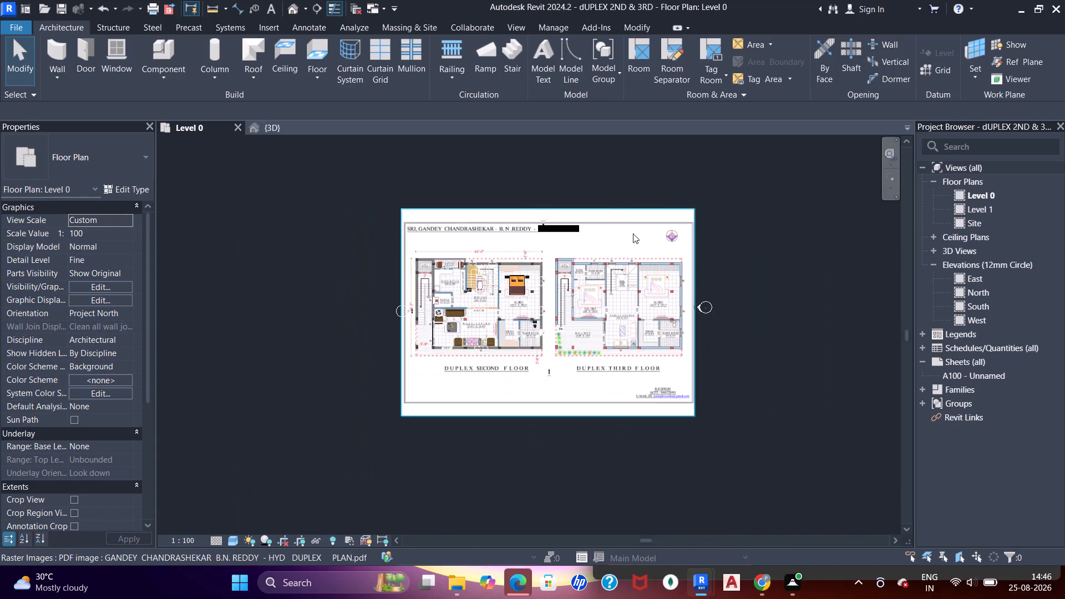
pyautogui.scroll(9, 671, 323)
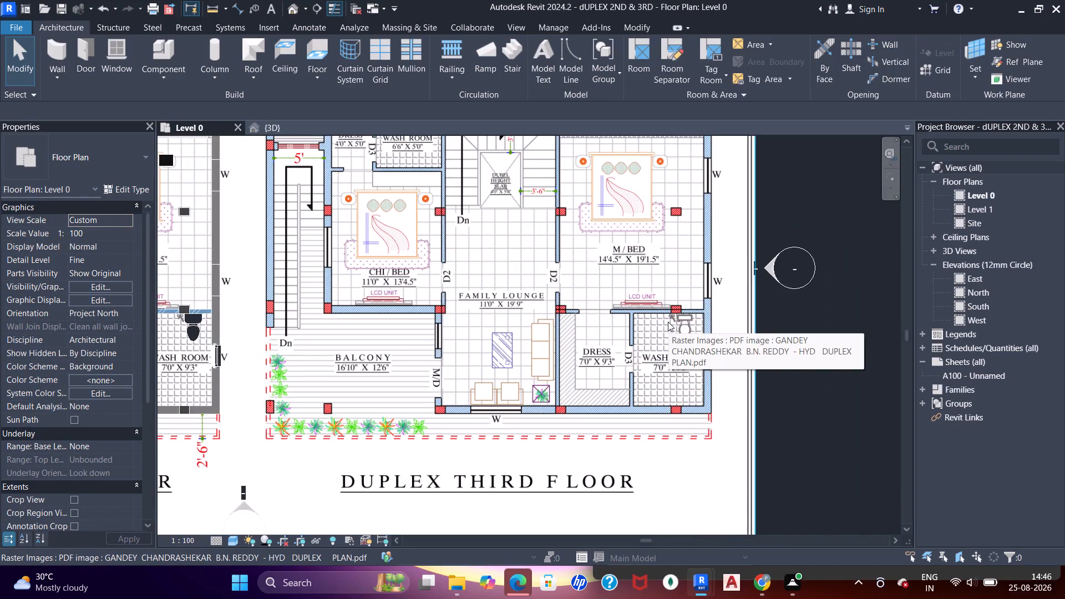
pyautogui.click(763, 274)
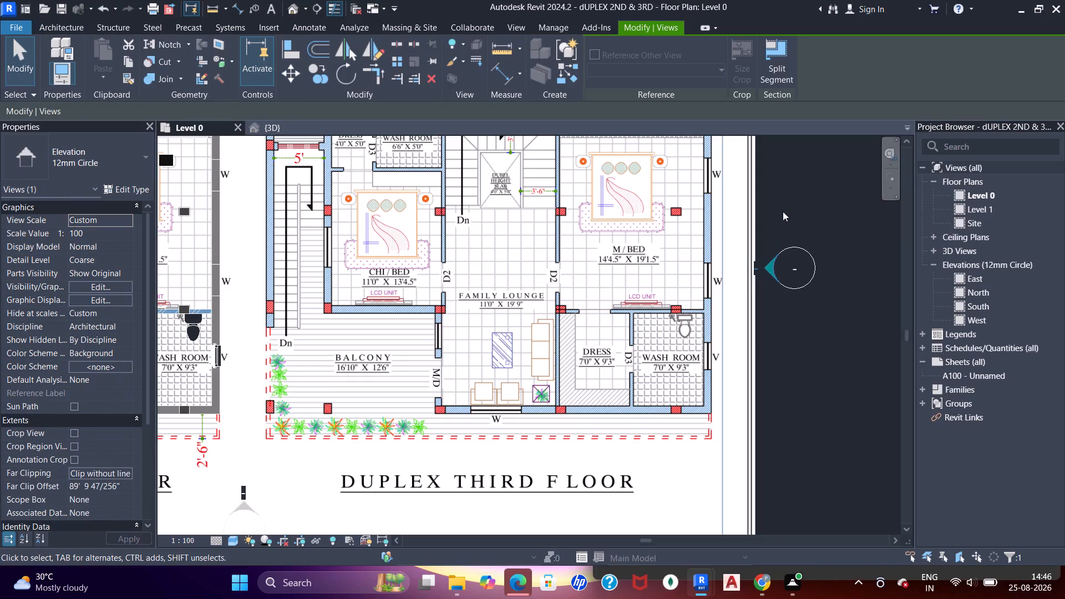
pyautogui.click(775, 190)
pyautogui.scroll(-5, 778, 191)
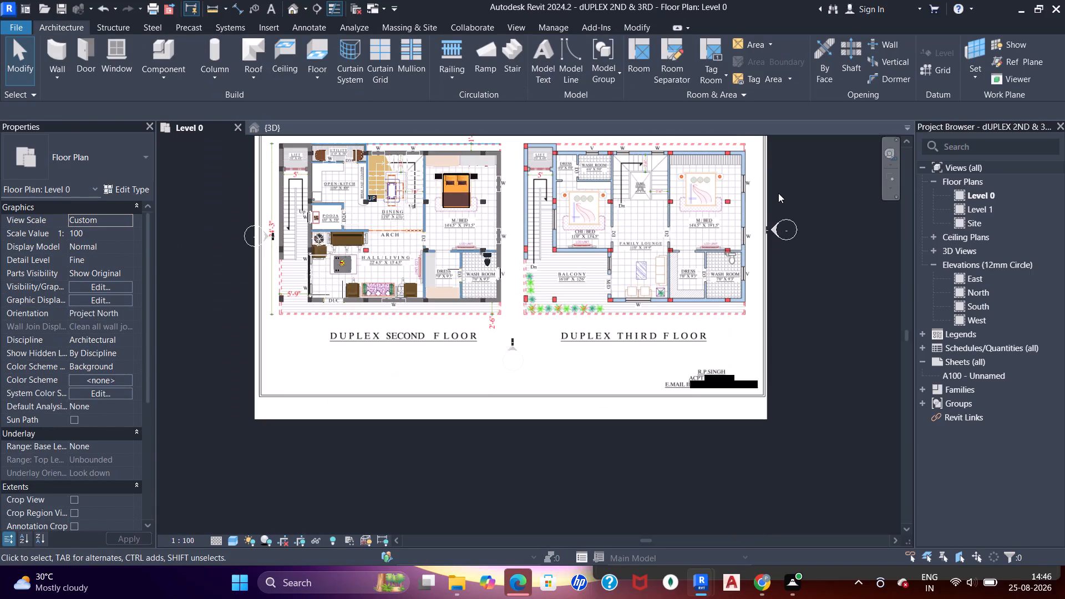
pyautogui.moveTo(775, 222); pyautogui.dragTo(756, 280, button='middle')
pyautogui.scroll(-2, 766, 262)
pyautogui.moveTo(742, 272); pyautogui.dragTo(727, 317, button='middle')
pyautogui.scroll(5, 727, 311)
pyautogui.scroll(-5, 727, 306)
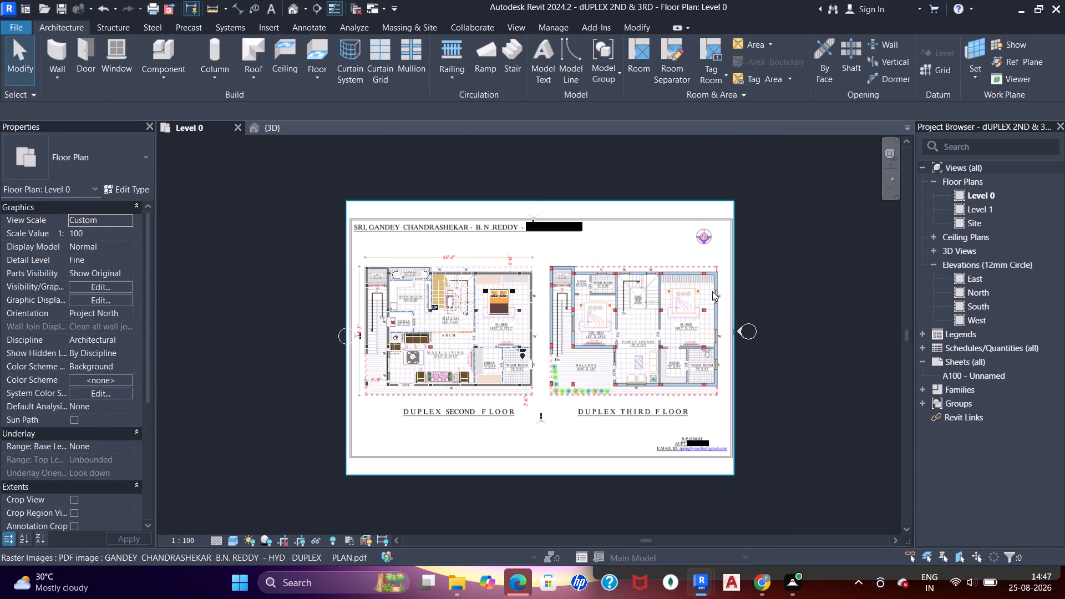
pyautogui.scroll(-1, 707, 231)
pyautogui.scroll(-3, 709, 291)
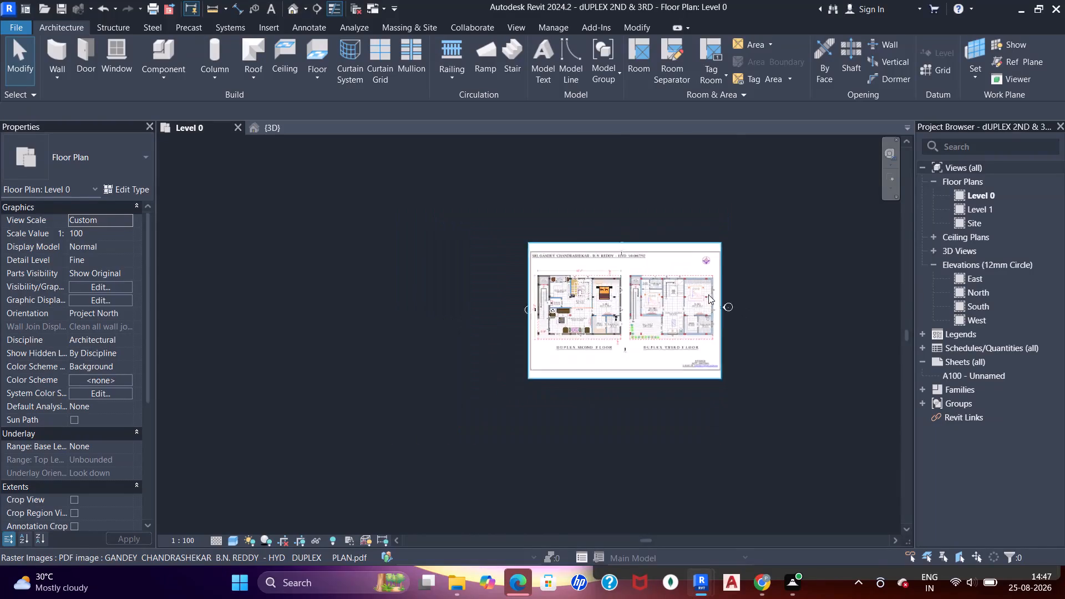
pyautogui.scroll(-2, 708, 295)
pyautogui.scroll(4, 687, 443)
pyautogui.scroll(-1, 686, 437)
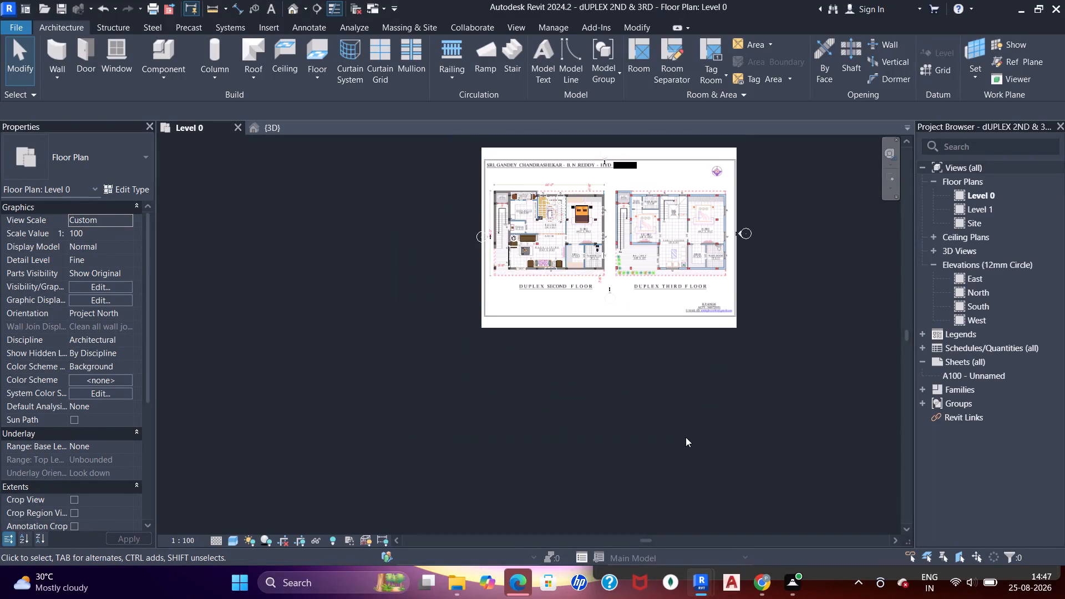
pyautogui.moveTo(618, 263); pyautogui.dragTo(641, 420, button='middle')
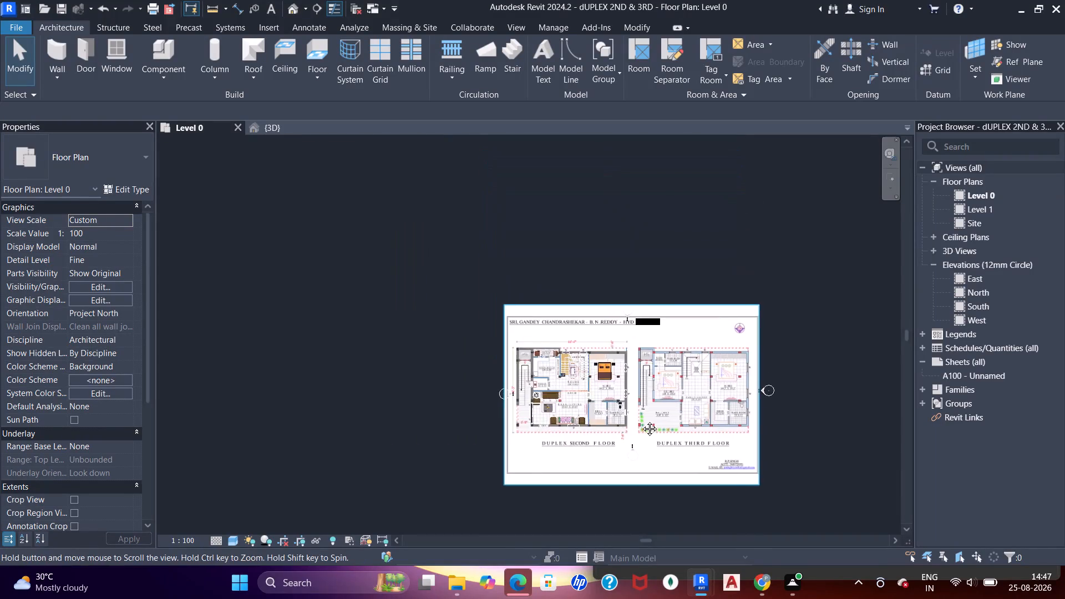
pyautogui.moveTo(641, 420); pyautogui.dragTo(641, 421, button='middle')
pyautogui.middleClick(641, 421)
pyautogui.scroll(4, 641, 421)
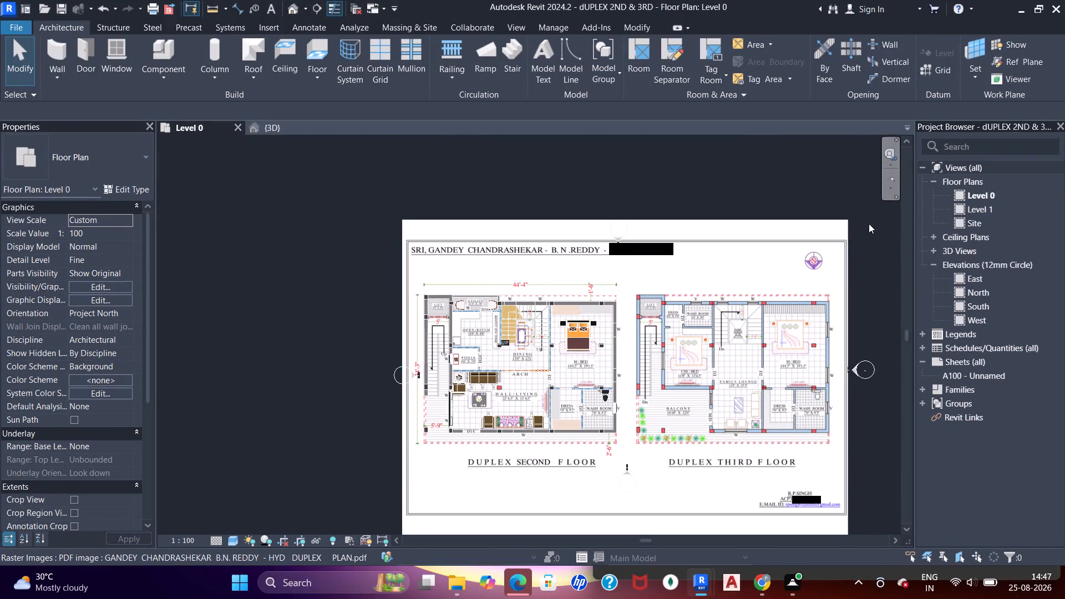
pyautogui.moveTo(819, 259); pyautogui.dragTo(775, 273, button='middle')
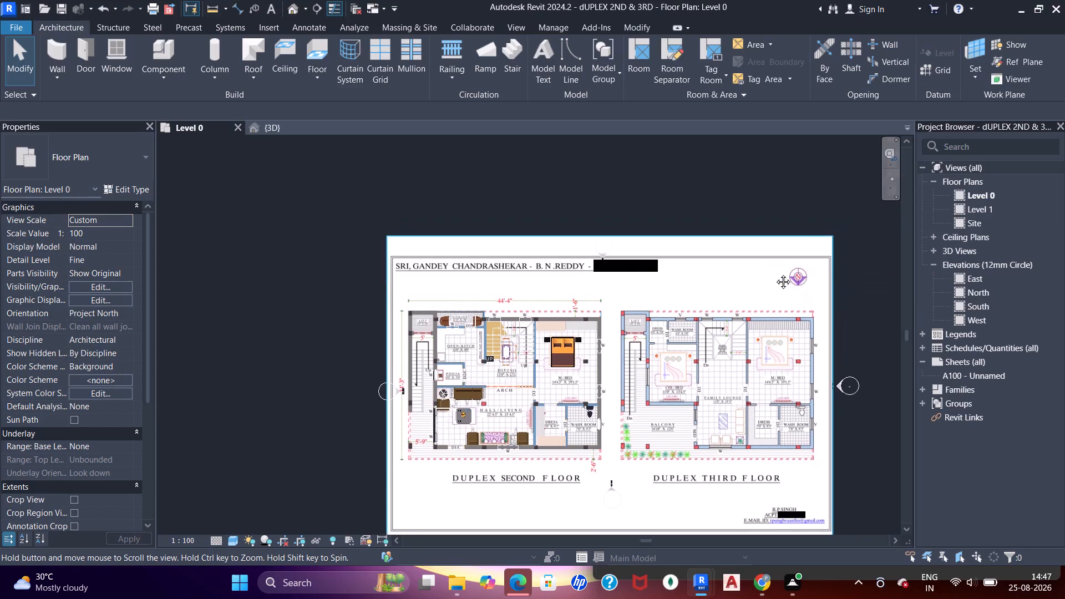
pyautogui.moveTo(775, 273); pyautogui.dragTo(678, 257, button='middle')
# Examine the north arrow on the PDF sheet and its orientation relative to the second- and third-floor plans.
pyautogui.scroll(4, 681, 257)
pyautogui.moveTo(681, 257); pyautogui.dragTo(703, 280, button='middle')
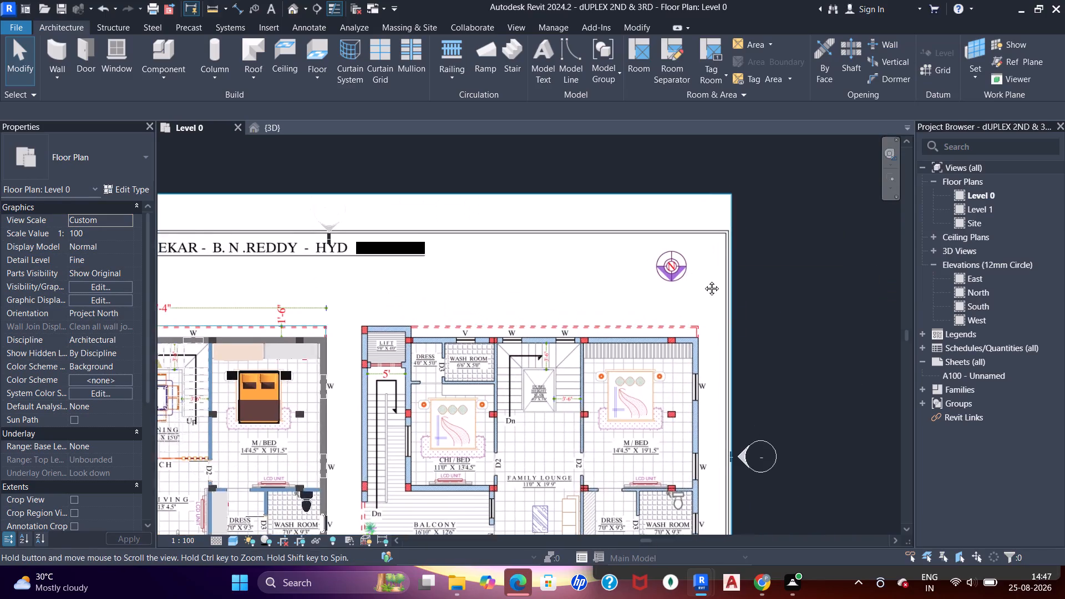
pyautogui.moveTo(703, 280); pyautogui.dragTo(707, 286, button='middle')
pyautogui.scroll(6, 707, 286)
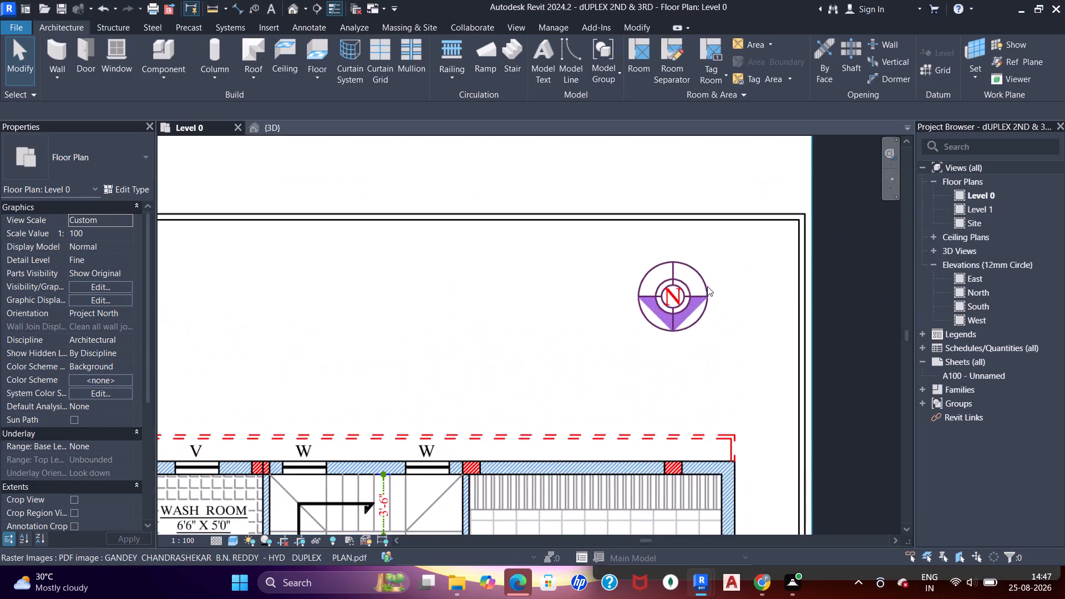
pyautogui.scroll(1, 707, 286)
pyautogui.scroll(-9, 707, 286)
pyautogui.middleClick(707, 286)
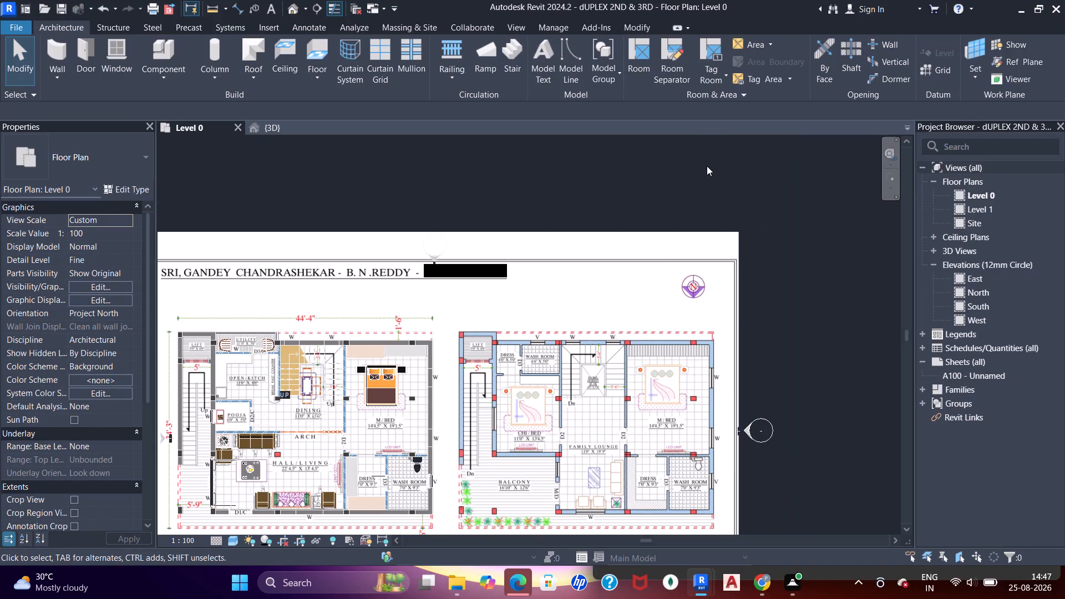
pyautogui.moveTo(702, 174); pyautogui.dragTo(702, 189, button='middle')
pyautogui.scroll(3, 702, 189)
pyautogui.scroll(-5, 703, 190)
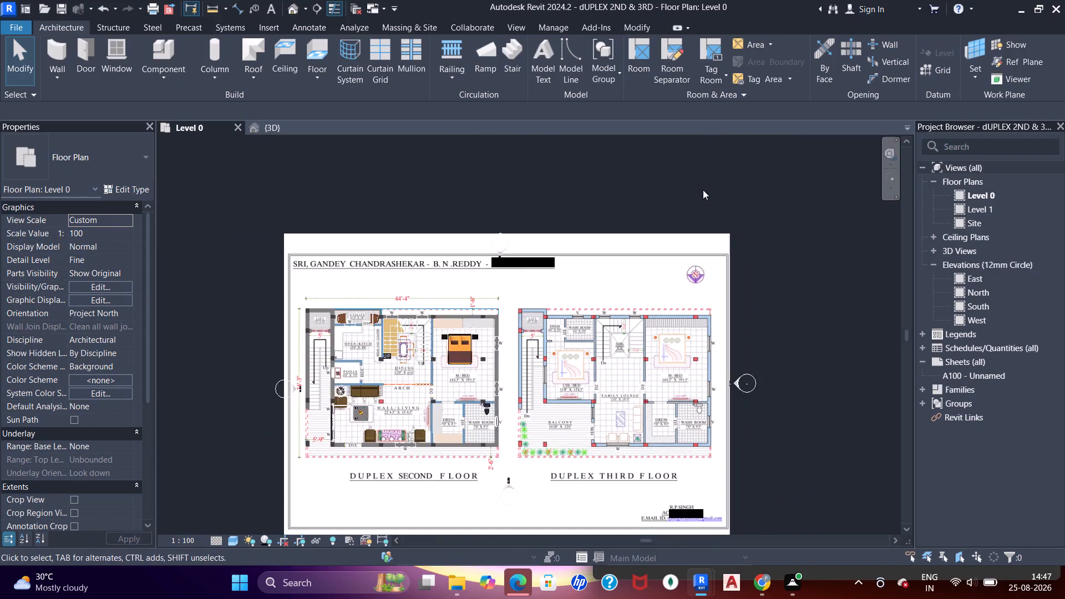
pyautogui.scroll(4, 704, 190)
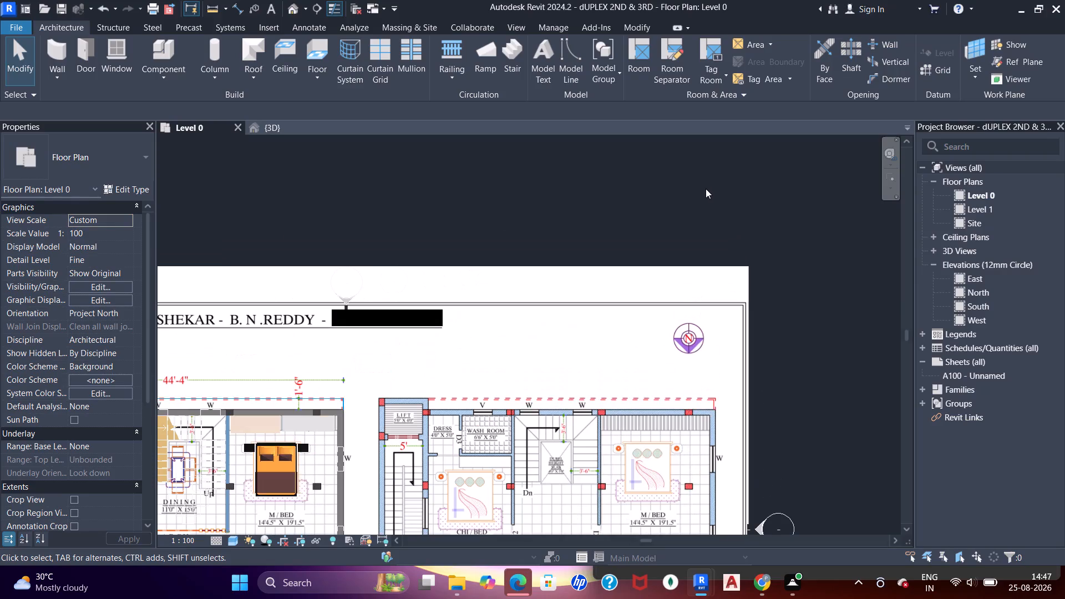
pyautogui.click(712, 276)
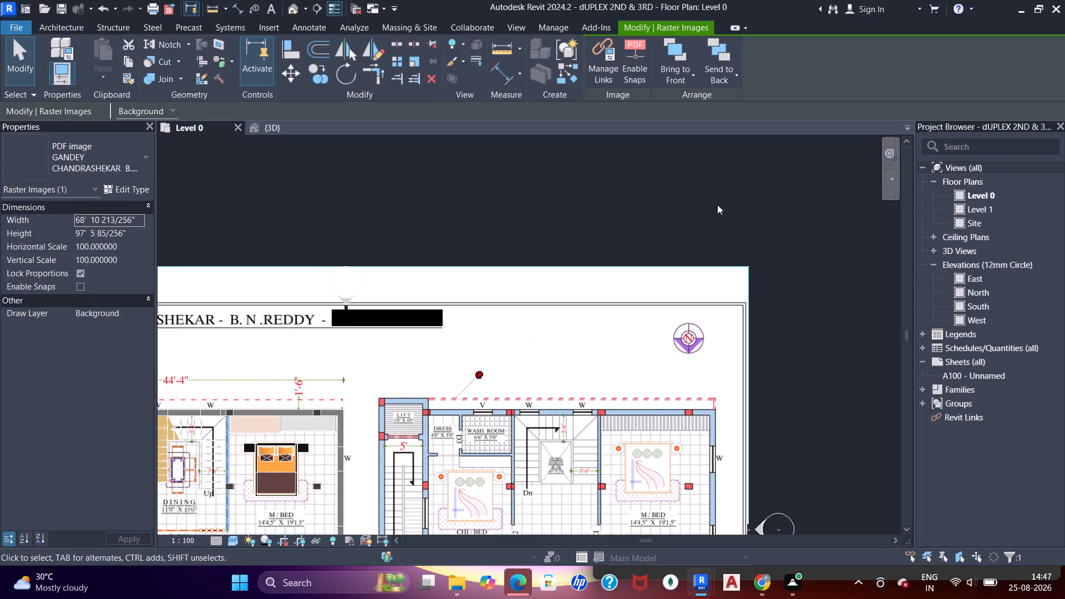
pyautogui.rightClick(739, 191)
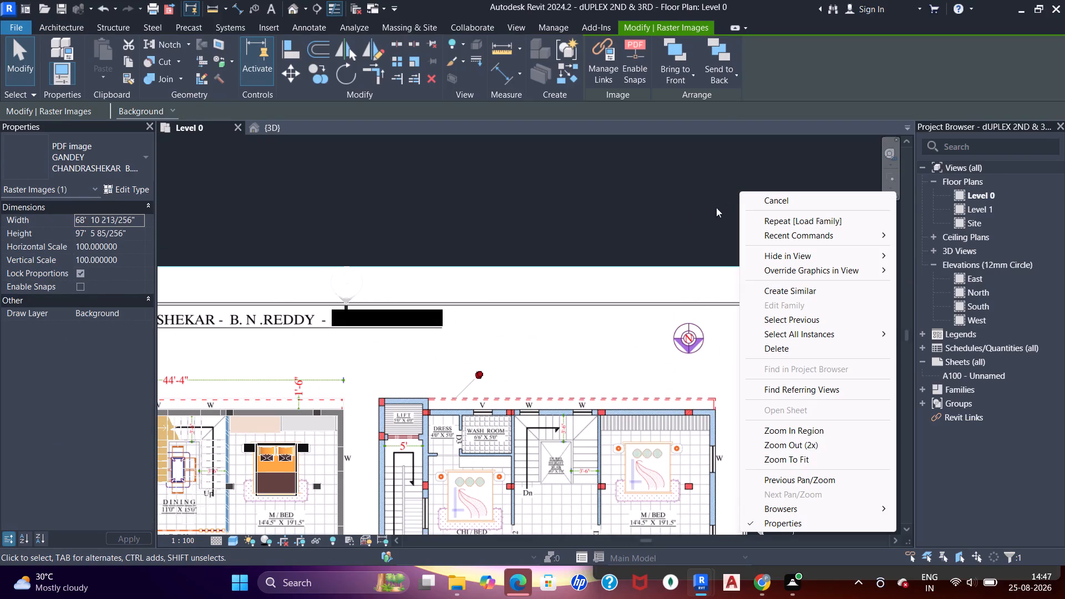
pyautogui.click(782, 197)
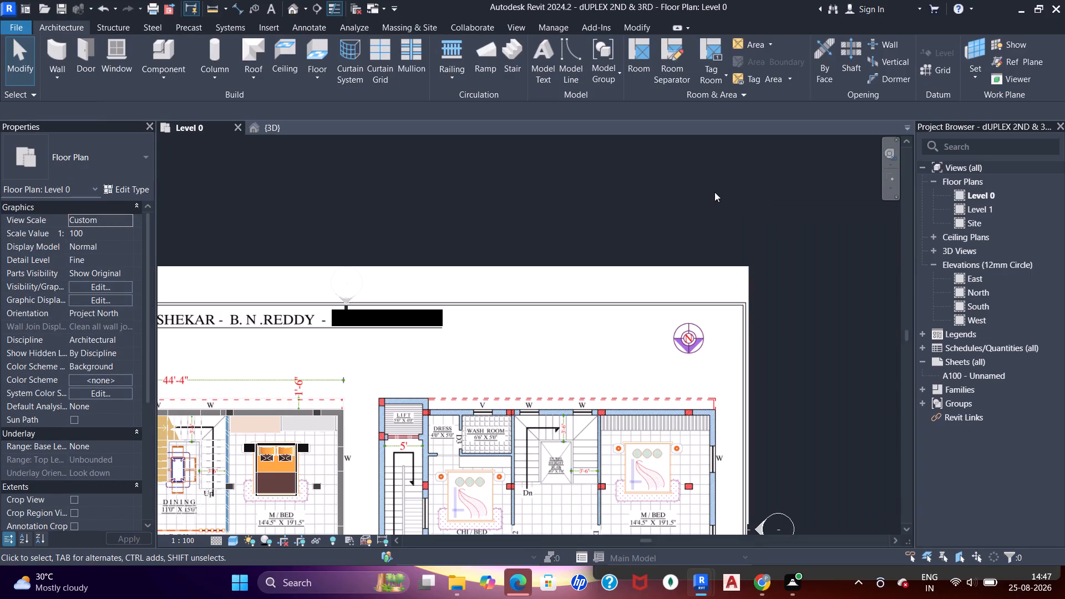
# Examine the PDF's third-floor plan alongside the modelled second floor, from the sheet title and north arrow to the plan titles.
pyautogui.moveTo(666, 223); pyautogui.dragTo(688, 207, button='middle')
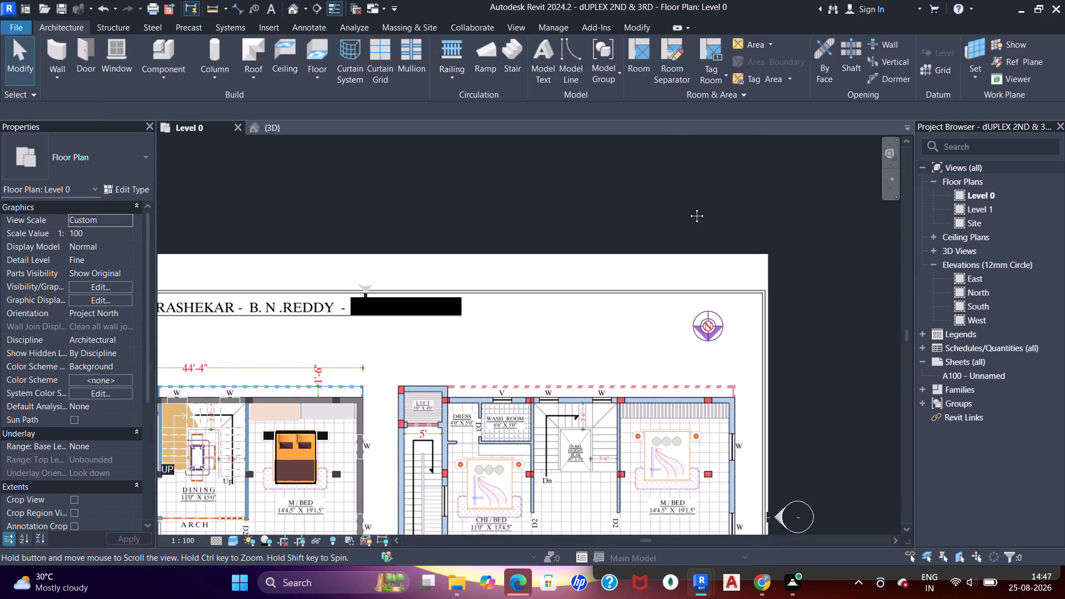
pyautogui.moveTo(688, 207); pyautogui.dragTo(714, 192, button='middle')
pyautogui.middleClick(714, 192)
pyautogui.moveTo(673, 260); pyautogui.dragTo(662, 186, button='middle')
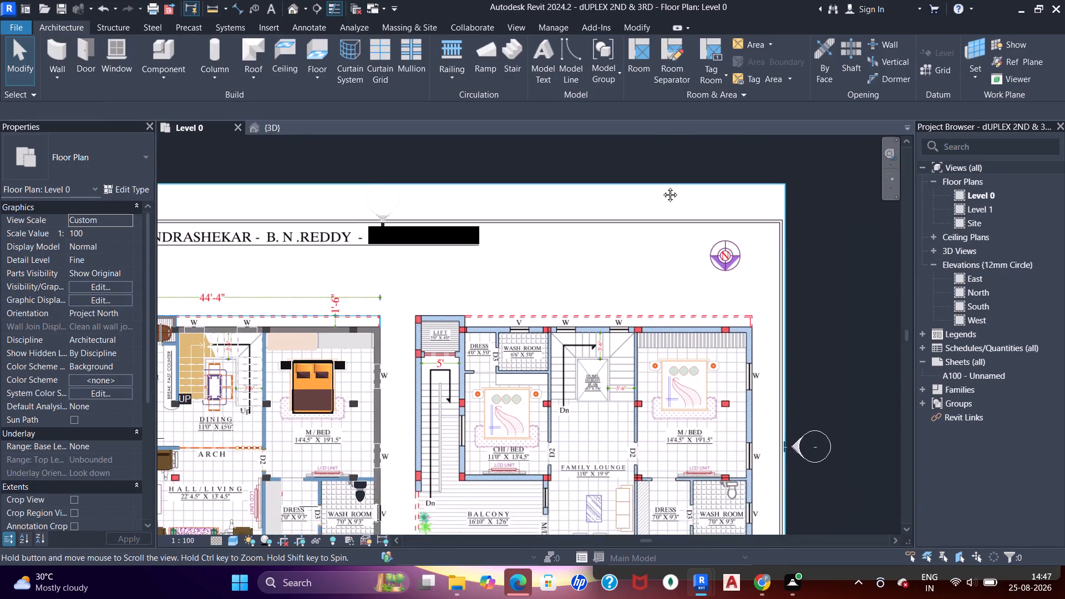
pyautogui.moveTo(662, 186); pyautogui.dragTo(662, 184, button='middle')
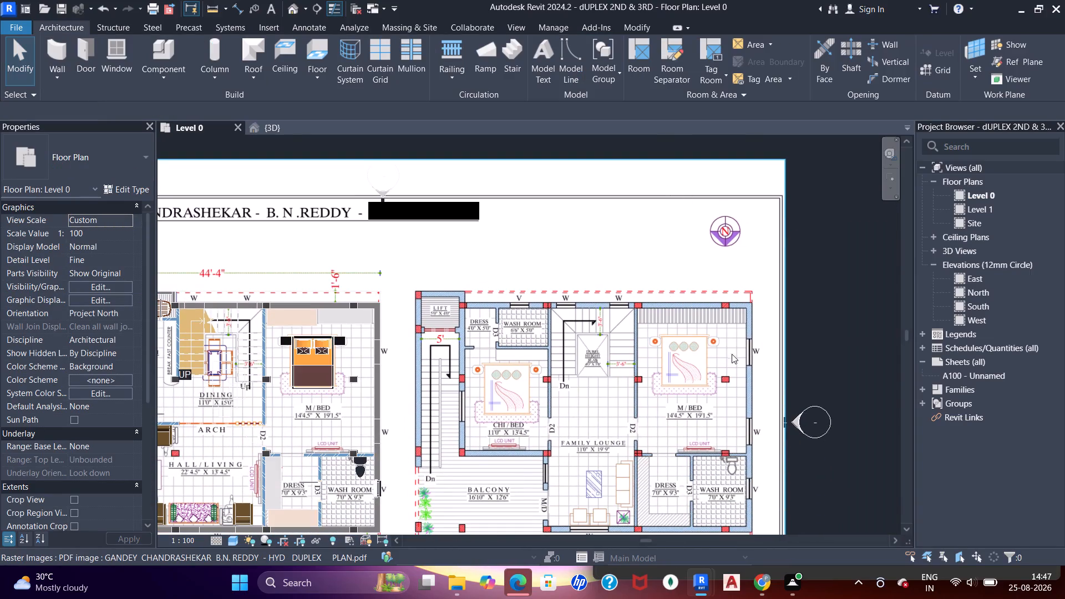
pyautogui.moveTo(730, 340); pyautogui.dragTo(630, 157, button='middle')
pyautogui.moveTo(666, 369); pyautogui.dragTo(694, 268, button='middle')
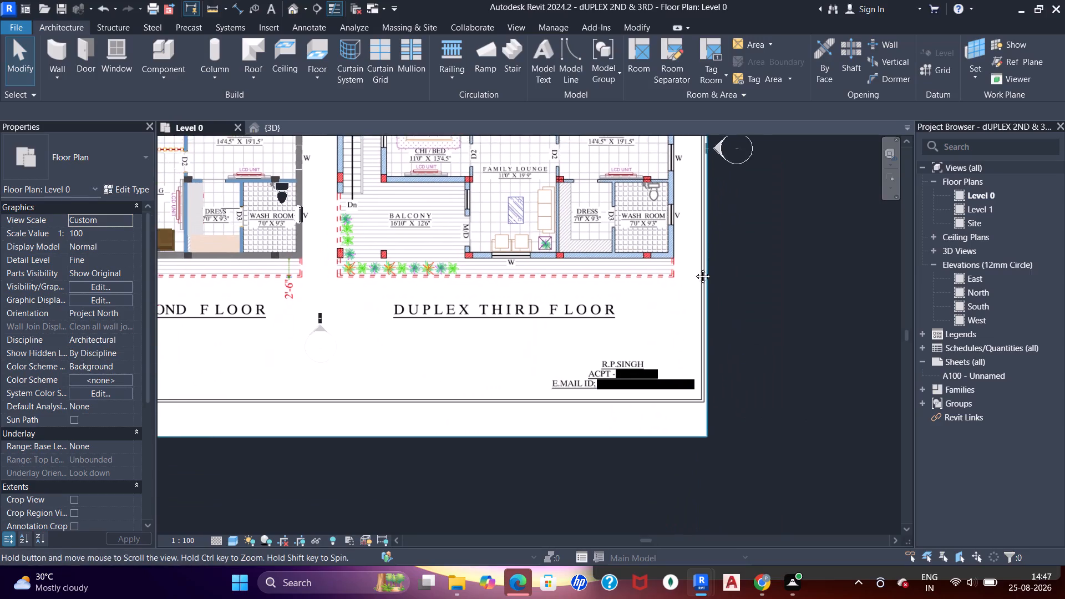
pyautogui.moveTo(694, 268); pyautogui.dragTo(699, 265, button='middle')
pyautogui.moveTo(736, 283); pyautogui.dragTo(719, 390, button='middle')
pyautogui.moveTo(618, 316); pyautogui.dragTo(716, 426, button='middle')
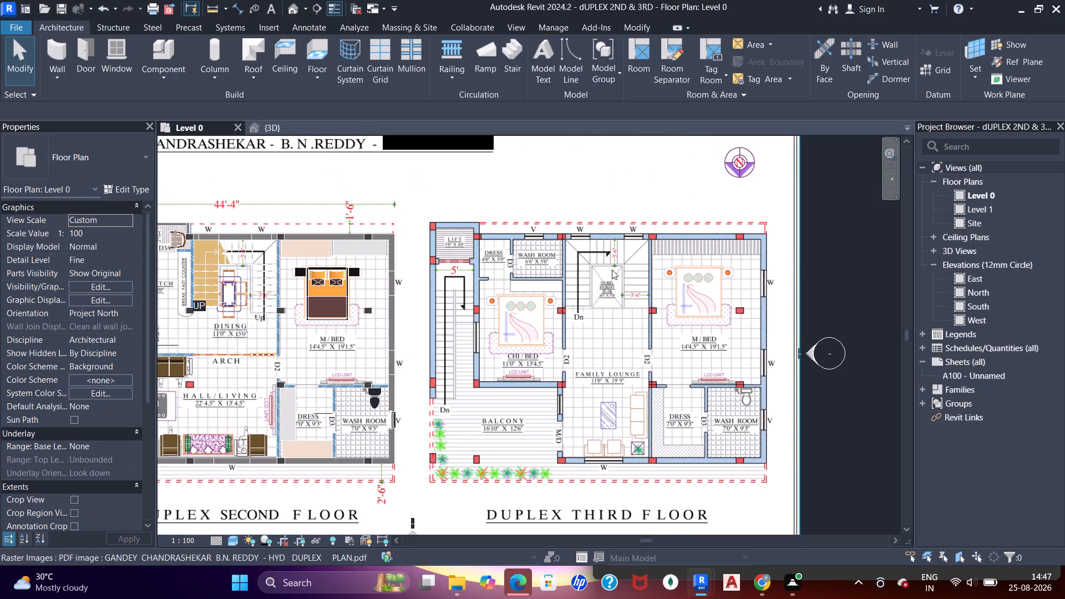
pyautogui.moveTo(602, 246); pyautogui.dragTo(709, 485, button='middle')
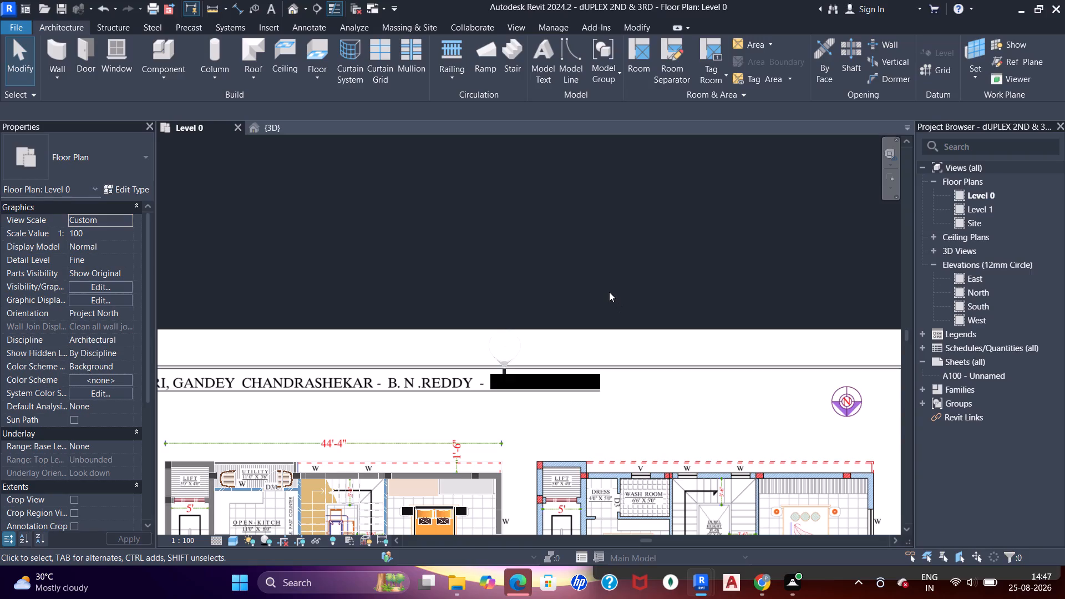
pyautogui.moveTo(612, 297); pyautogui.dragTo(613, 306, button='middle')
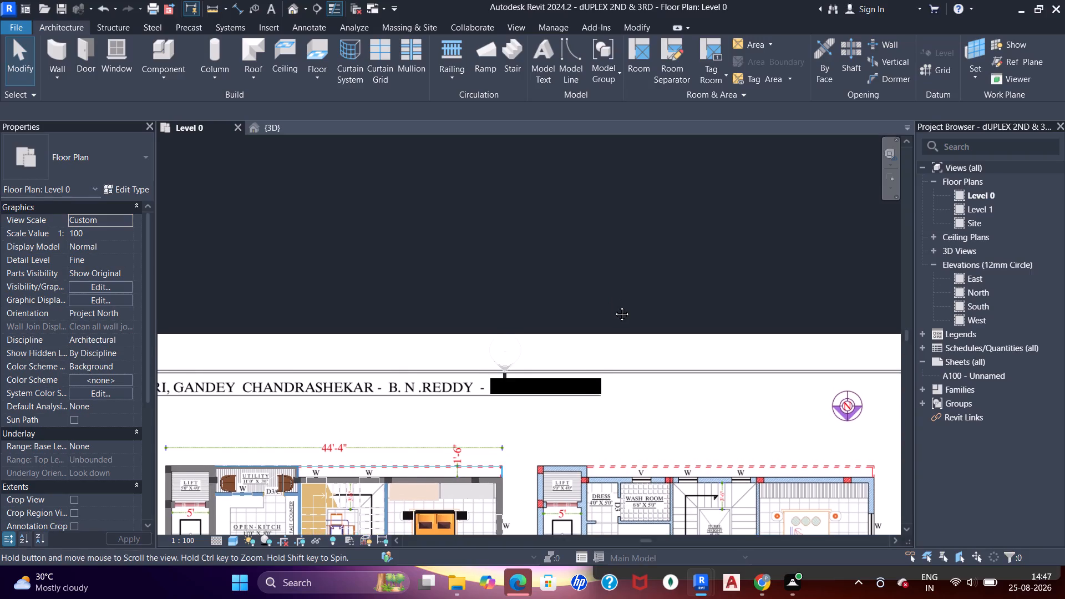
pyautogui.moveTo(613, 306); pyautogui.dragTo(532, 249, button='middle')
pyautogui.moveTo(663, 334); pyautogui.dragTo(656, 255, button='middle')
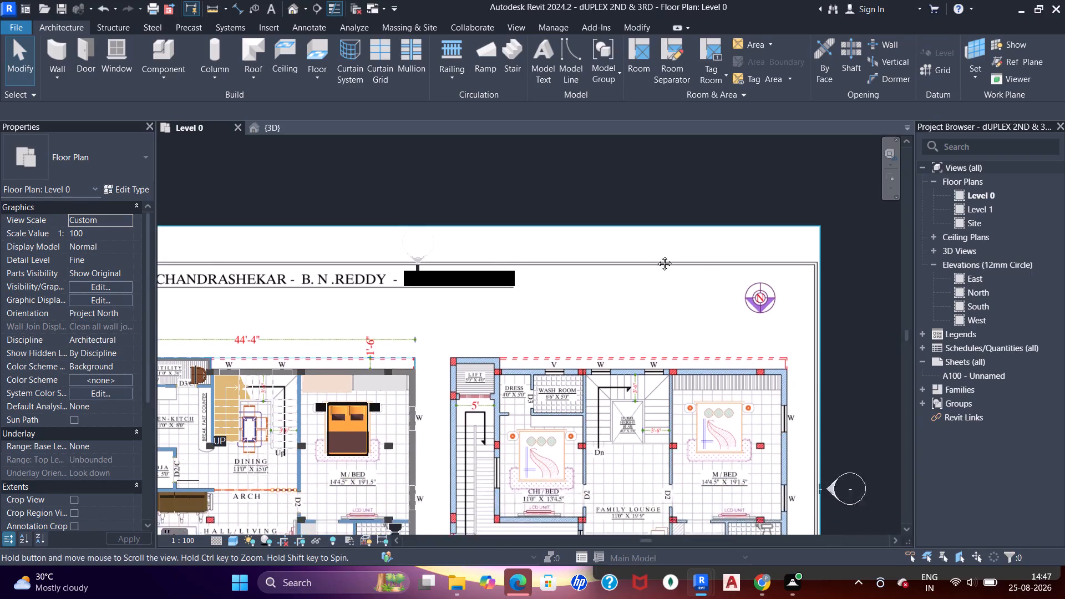
pyautogui.moveTo(656, 255); pyautogui.dragTo(659, 232, button='middle')
pyautogui.moveTo(625, 257); pyautogui.dragTo(685, 248, button='middle')
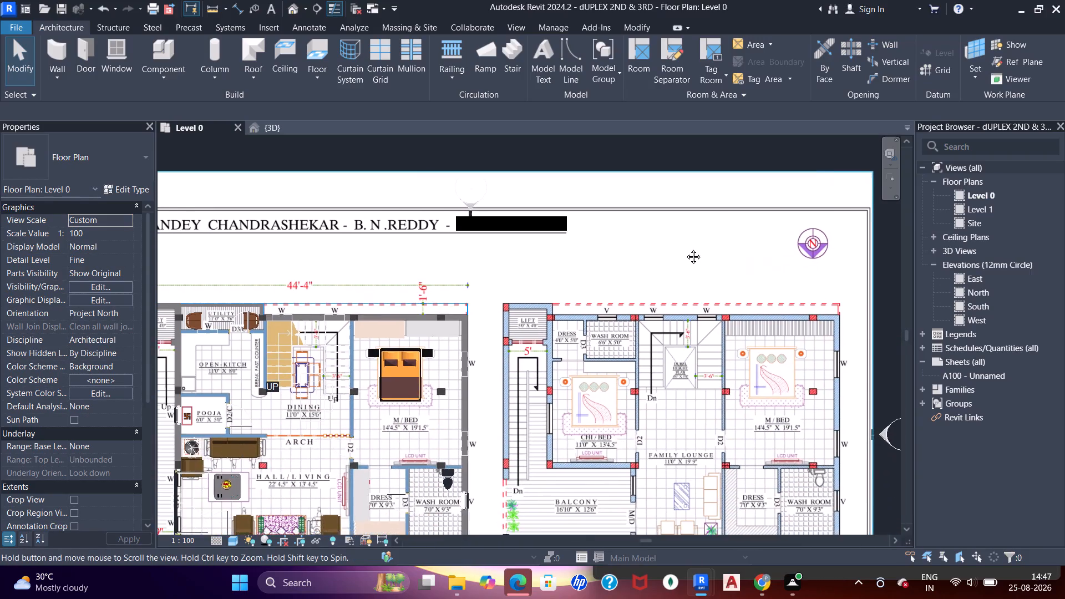
pyautogui.moveTo(685, 248); pyautogui.dragTo(701, 266, button='middle')
pyautogui.moveTo(607, 263); pyautogui.dragTo(670, 291, button='middle')
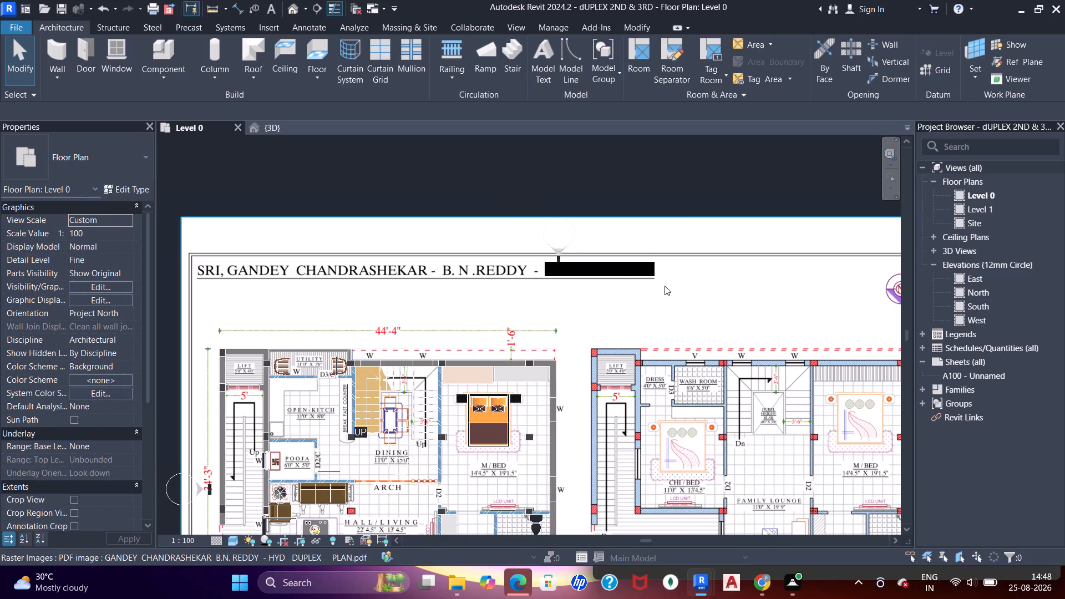
pyautogui.moveTo(641, 277); pyautogui.dragTo(663, 282, button='middle')
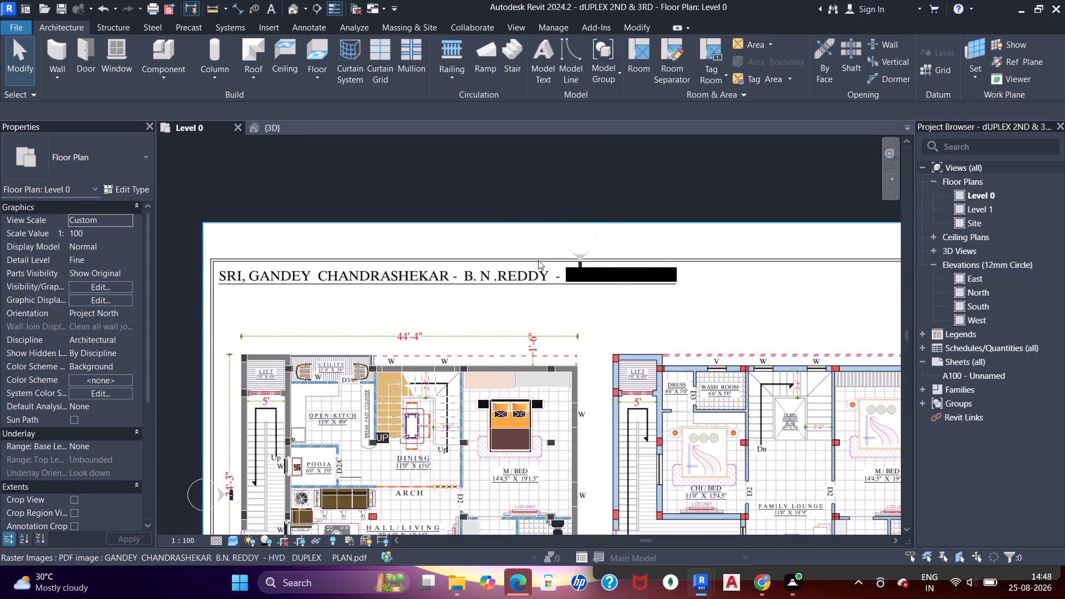
# Select the view arrow of the elevation marker beside the PDF sheet title to examine its view line.
pyautogui.click(582, 263)
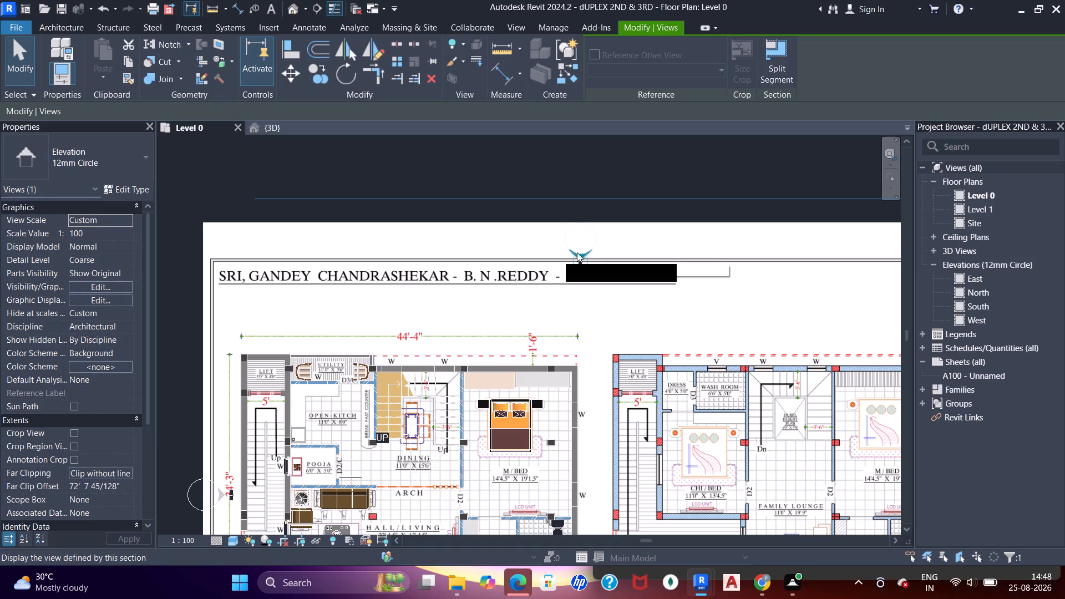
pyautogui.scroll(1, 621, 265)
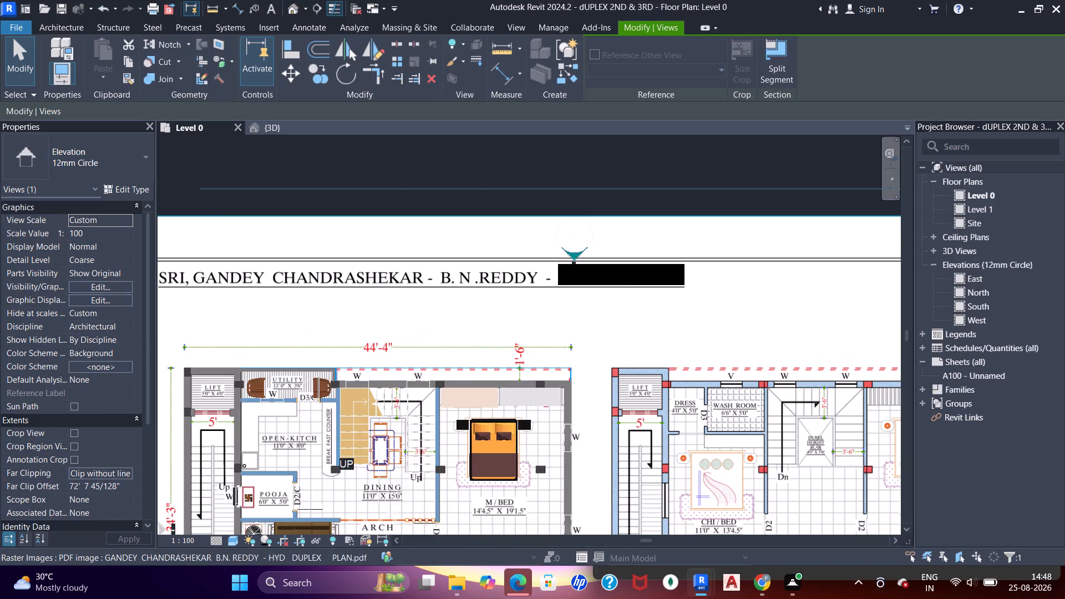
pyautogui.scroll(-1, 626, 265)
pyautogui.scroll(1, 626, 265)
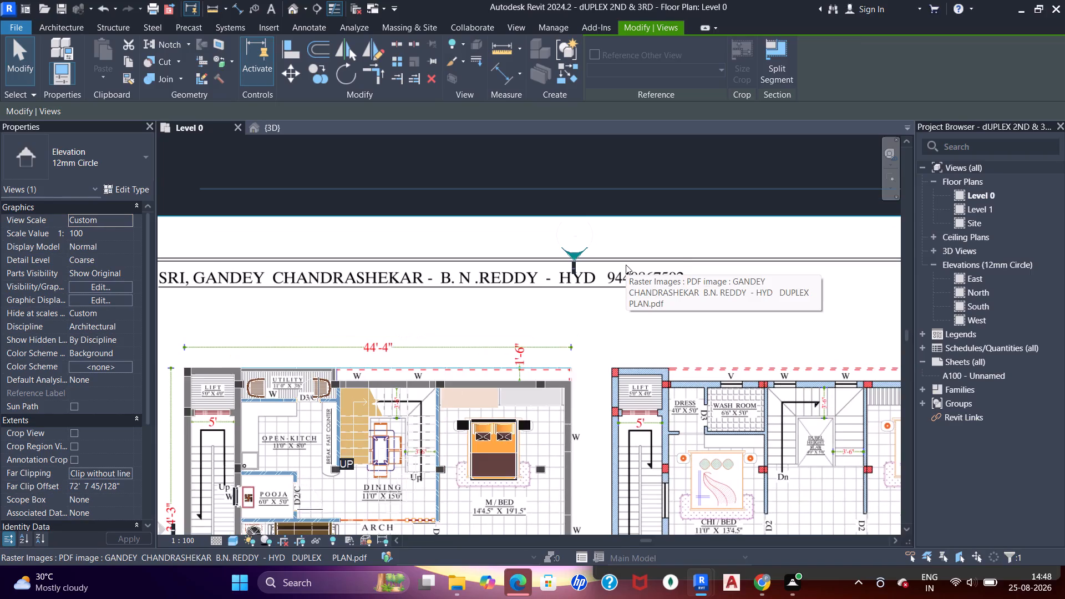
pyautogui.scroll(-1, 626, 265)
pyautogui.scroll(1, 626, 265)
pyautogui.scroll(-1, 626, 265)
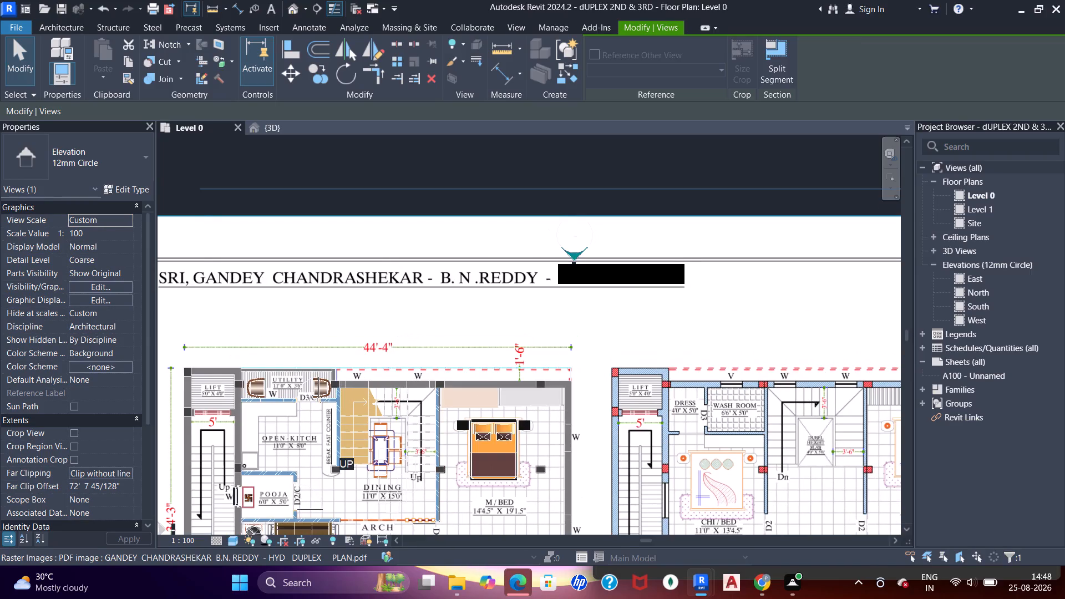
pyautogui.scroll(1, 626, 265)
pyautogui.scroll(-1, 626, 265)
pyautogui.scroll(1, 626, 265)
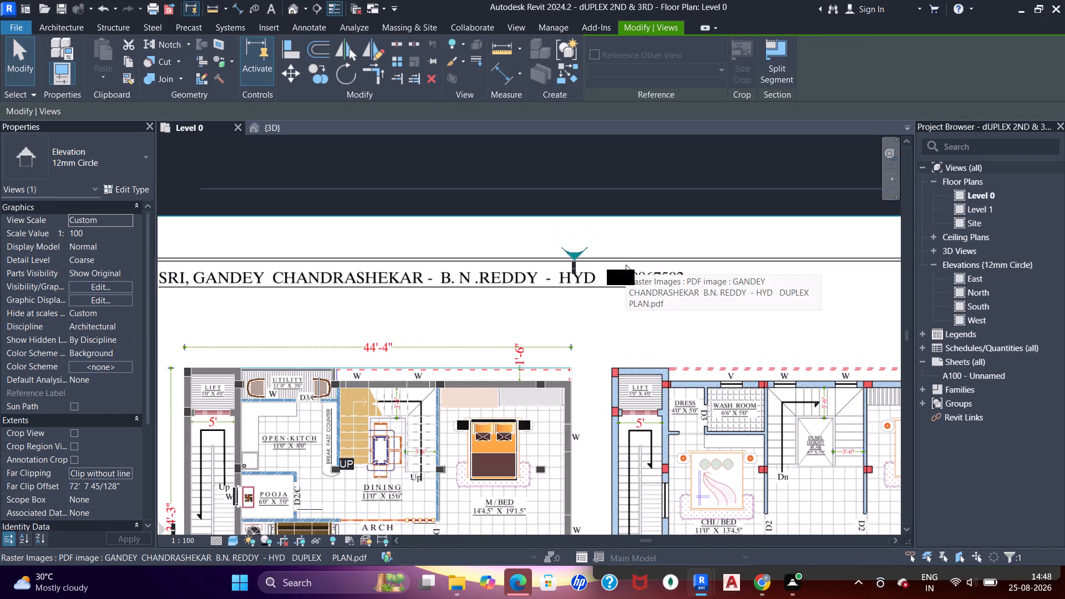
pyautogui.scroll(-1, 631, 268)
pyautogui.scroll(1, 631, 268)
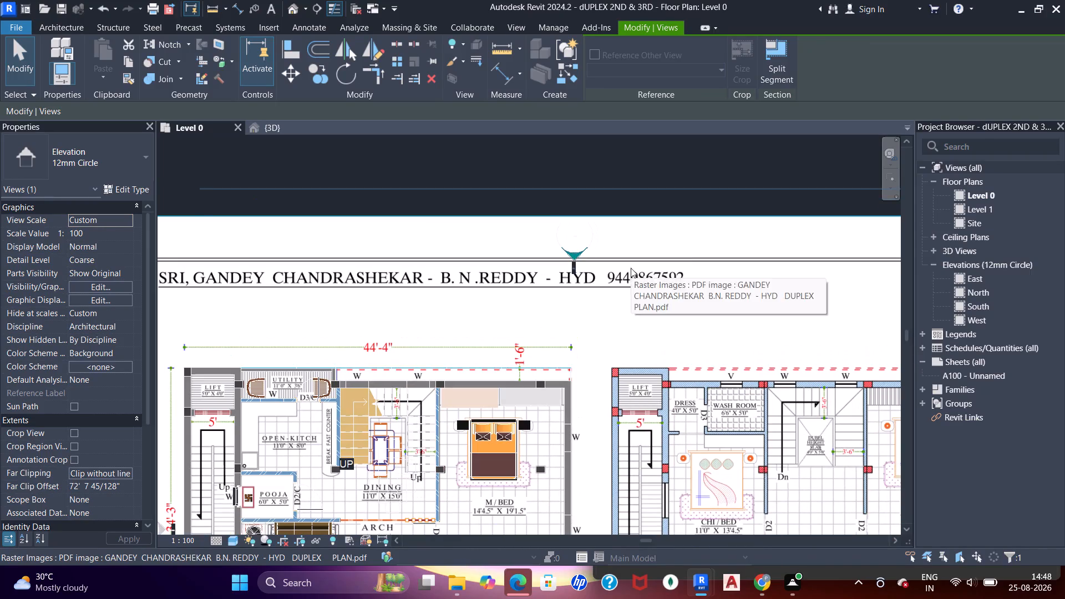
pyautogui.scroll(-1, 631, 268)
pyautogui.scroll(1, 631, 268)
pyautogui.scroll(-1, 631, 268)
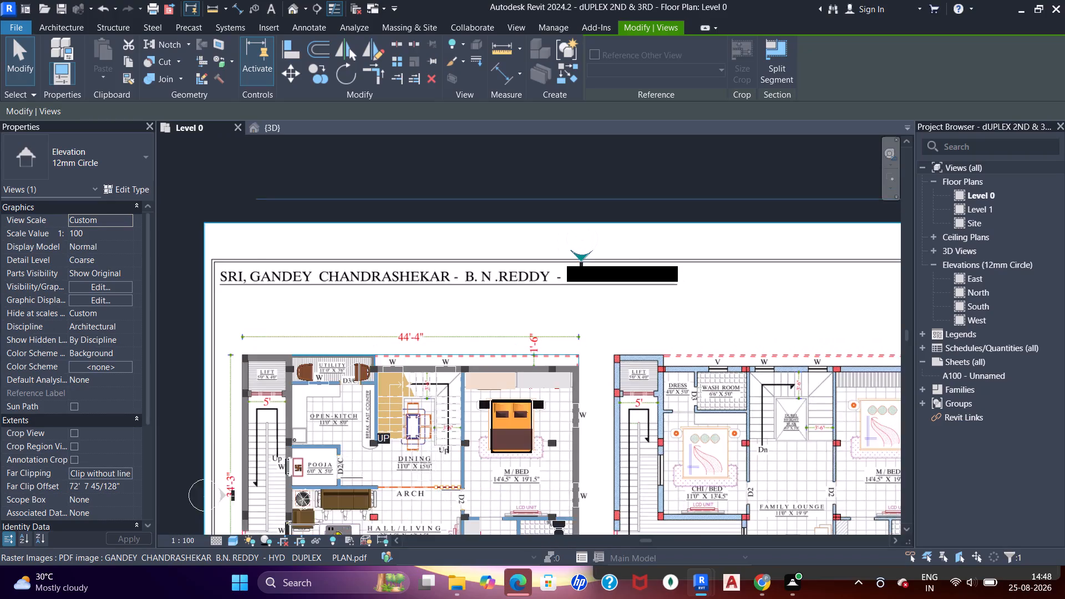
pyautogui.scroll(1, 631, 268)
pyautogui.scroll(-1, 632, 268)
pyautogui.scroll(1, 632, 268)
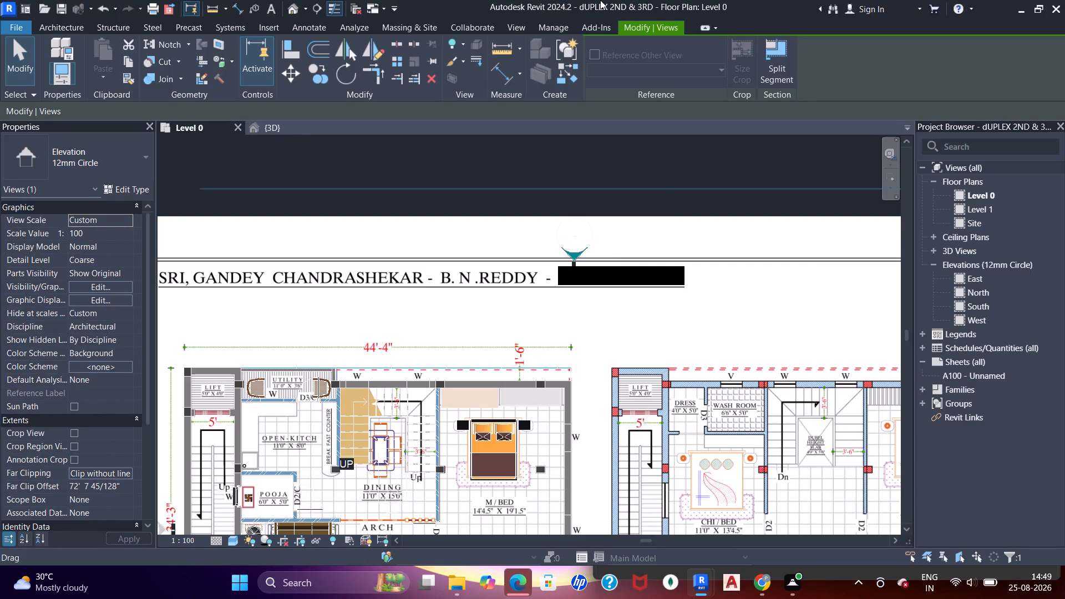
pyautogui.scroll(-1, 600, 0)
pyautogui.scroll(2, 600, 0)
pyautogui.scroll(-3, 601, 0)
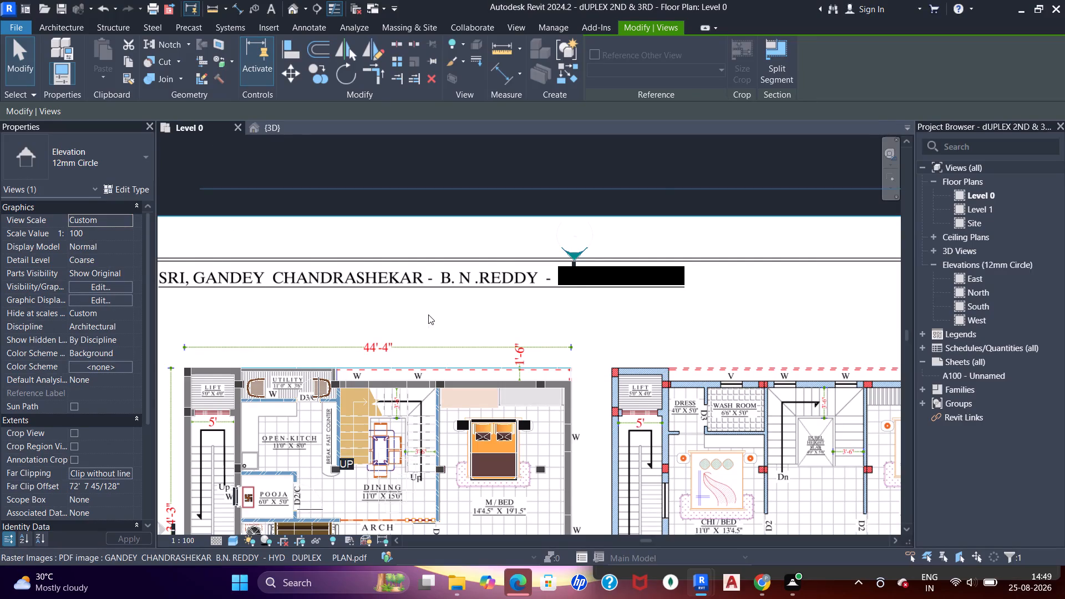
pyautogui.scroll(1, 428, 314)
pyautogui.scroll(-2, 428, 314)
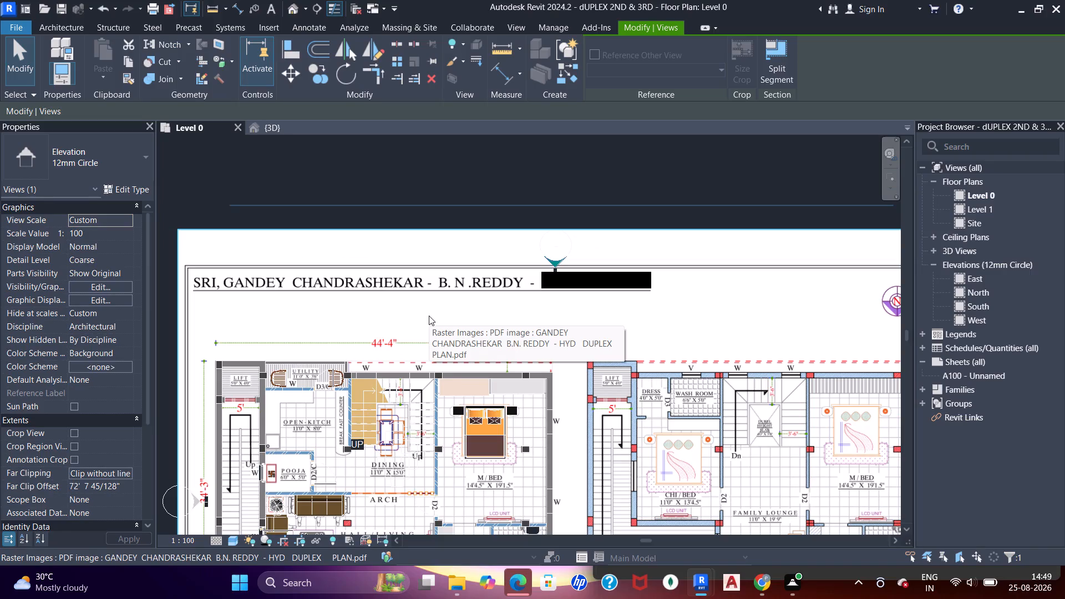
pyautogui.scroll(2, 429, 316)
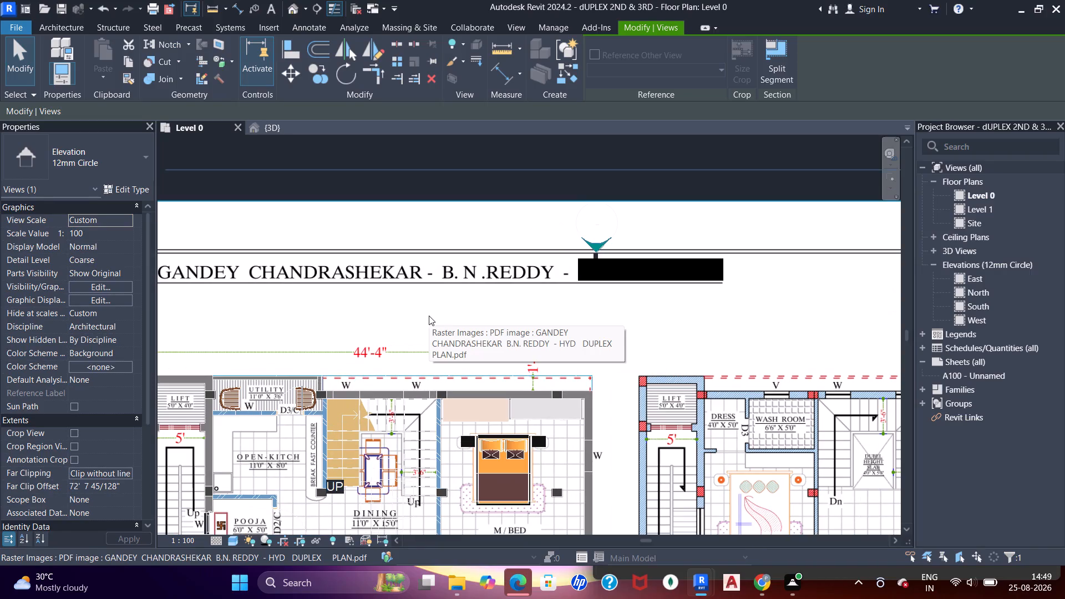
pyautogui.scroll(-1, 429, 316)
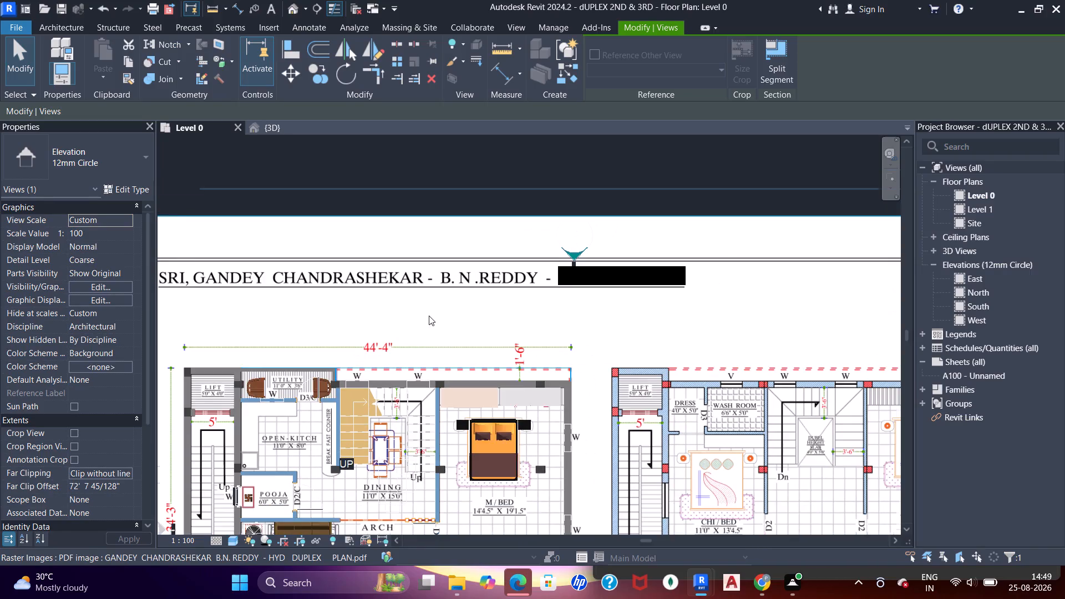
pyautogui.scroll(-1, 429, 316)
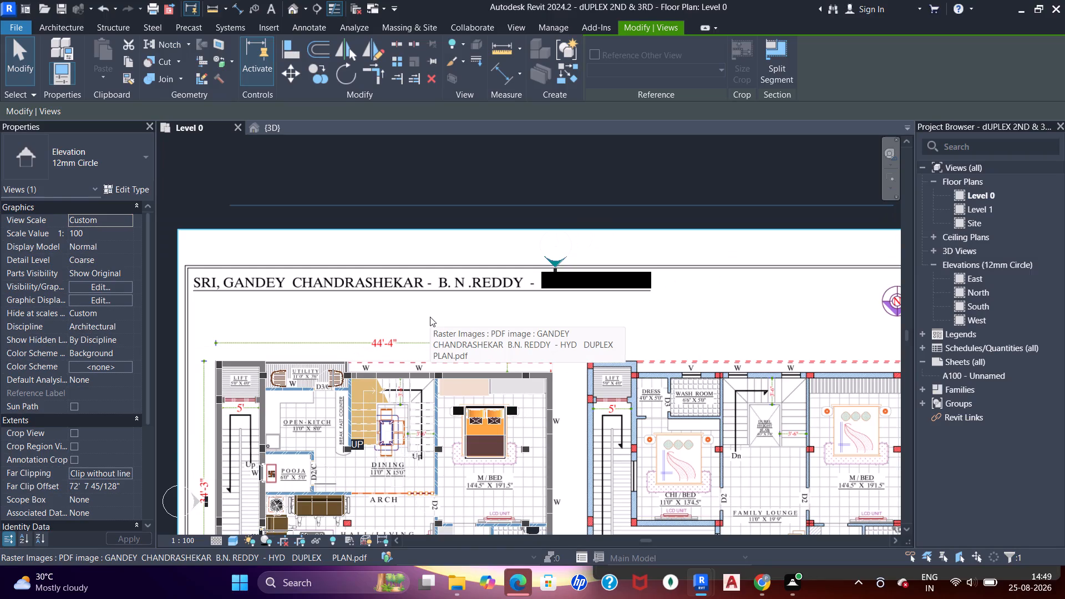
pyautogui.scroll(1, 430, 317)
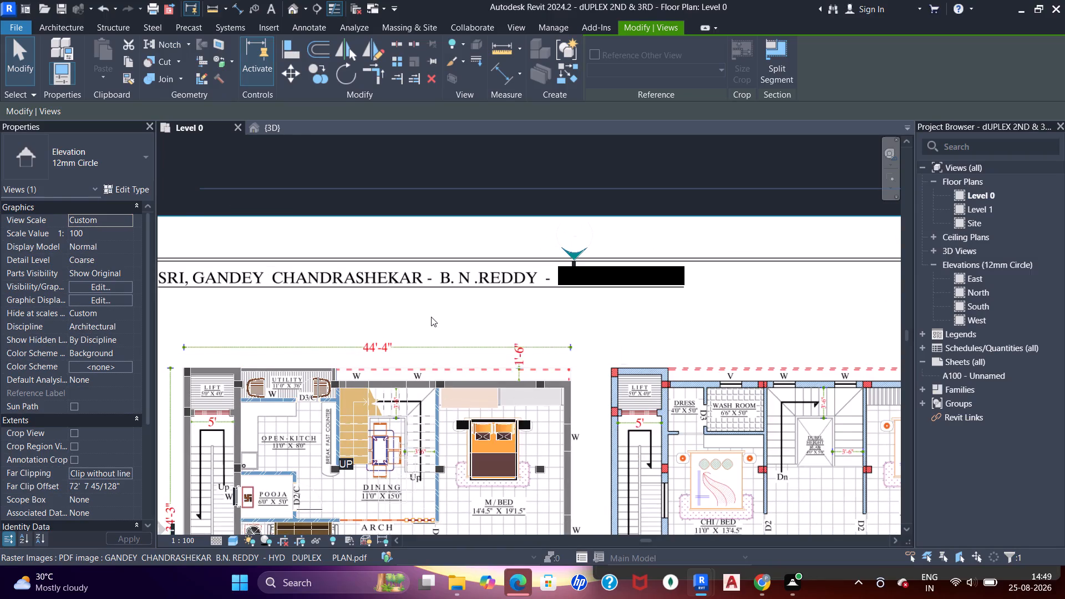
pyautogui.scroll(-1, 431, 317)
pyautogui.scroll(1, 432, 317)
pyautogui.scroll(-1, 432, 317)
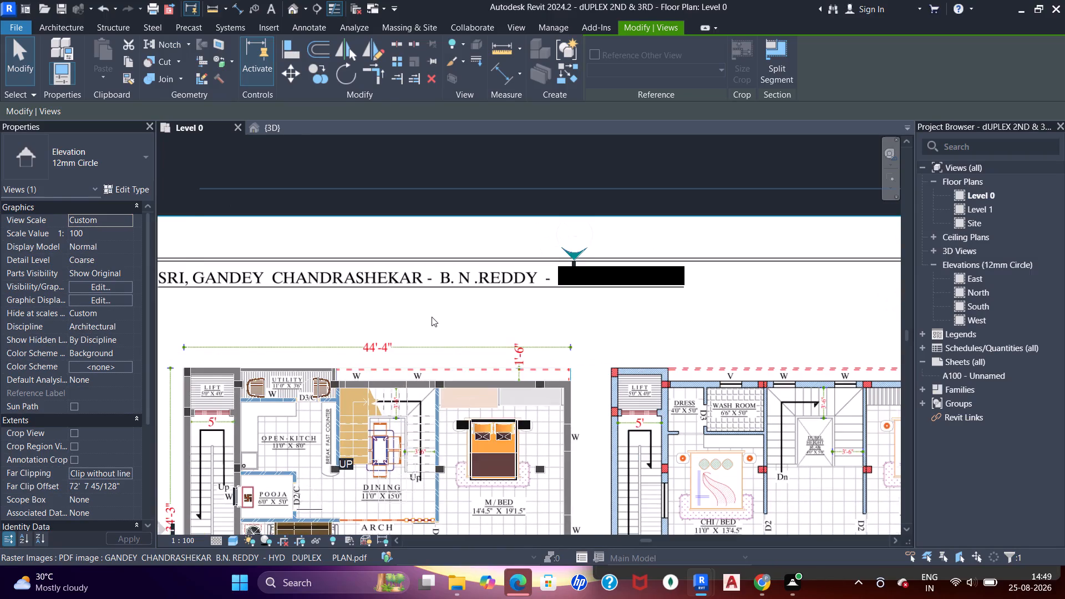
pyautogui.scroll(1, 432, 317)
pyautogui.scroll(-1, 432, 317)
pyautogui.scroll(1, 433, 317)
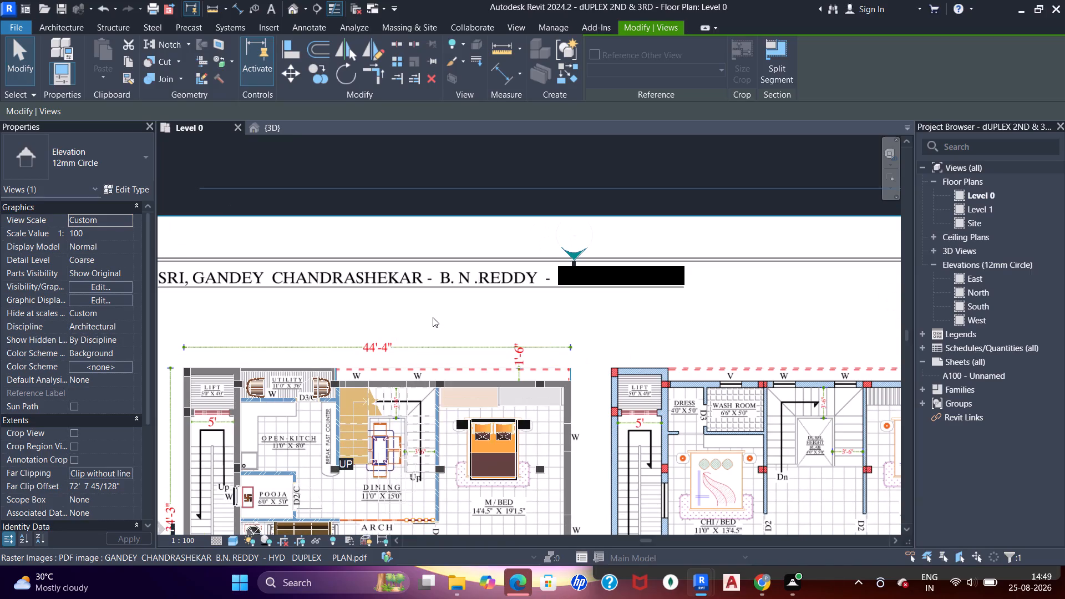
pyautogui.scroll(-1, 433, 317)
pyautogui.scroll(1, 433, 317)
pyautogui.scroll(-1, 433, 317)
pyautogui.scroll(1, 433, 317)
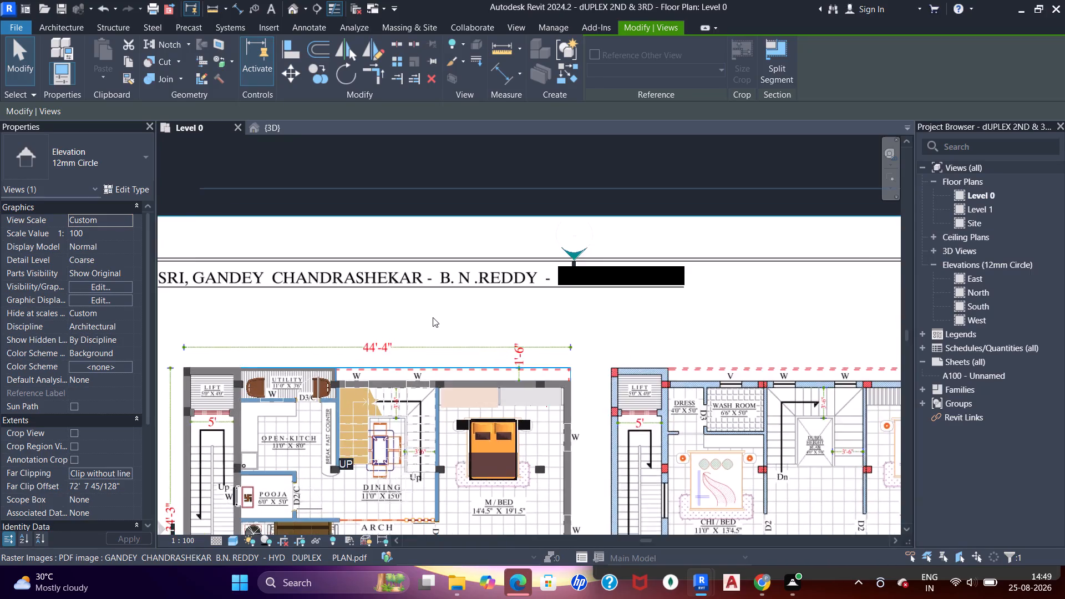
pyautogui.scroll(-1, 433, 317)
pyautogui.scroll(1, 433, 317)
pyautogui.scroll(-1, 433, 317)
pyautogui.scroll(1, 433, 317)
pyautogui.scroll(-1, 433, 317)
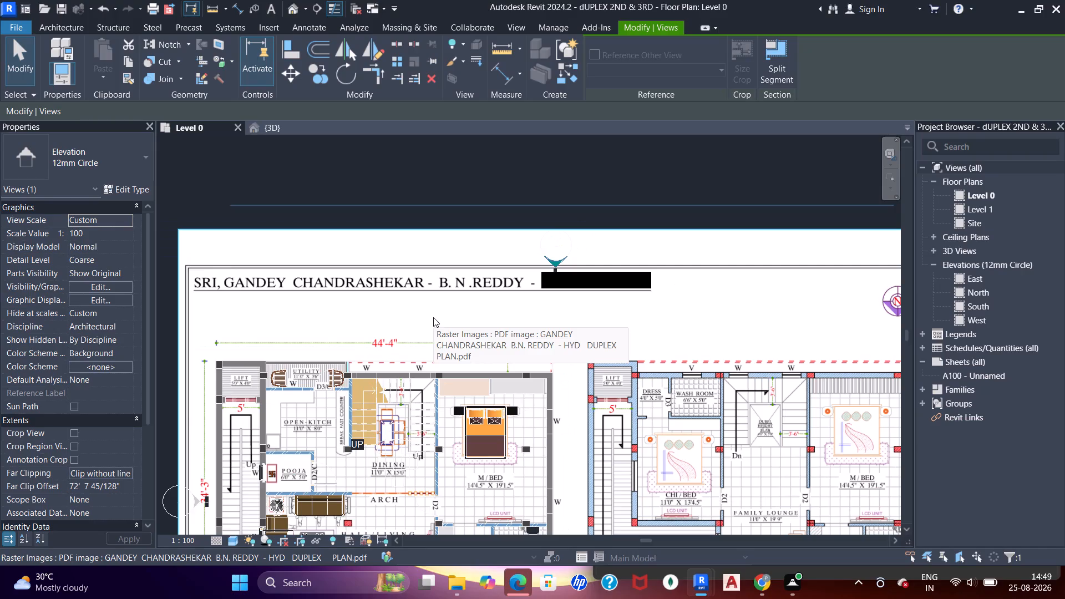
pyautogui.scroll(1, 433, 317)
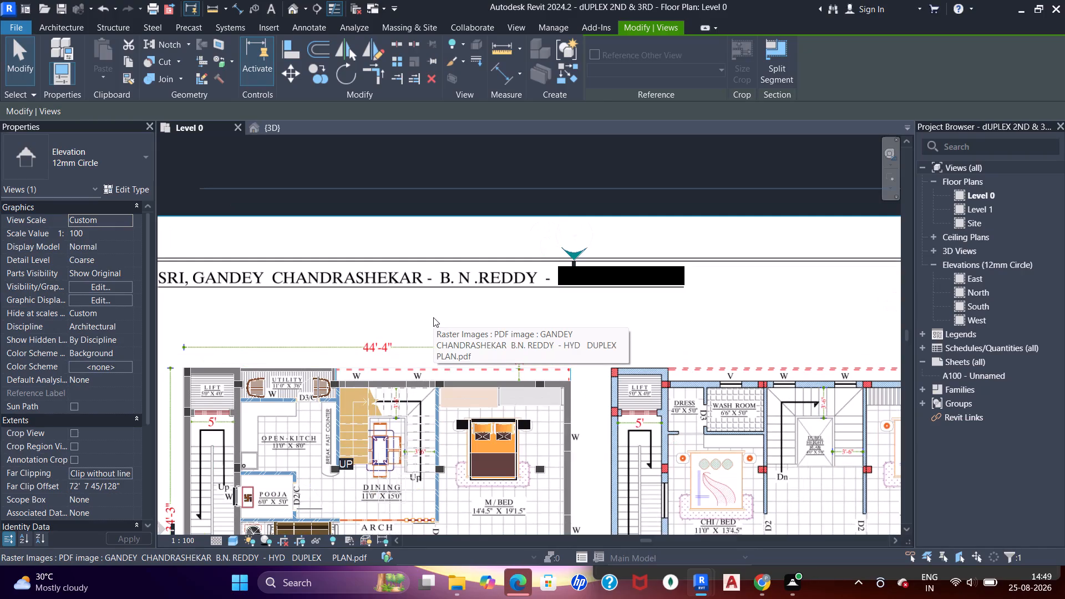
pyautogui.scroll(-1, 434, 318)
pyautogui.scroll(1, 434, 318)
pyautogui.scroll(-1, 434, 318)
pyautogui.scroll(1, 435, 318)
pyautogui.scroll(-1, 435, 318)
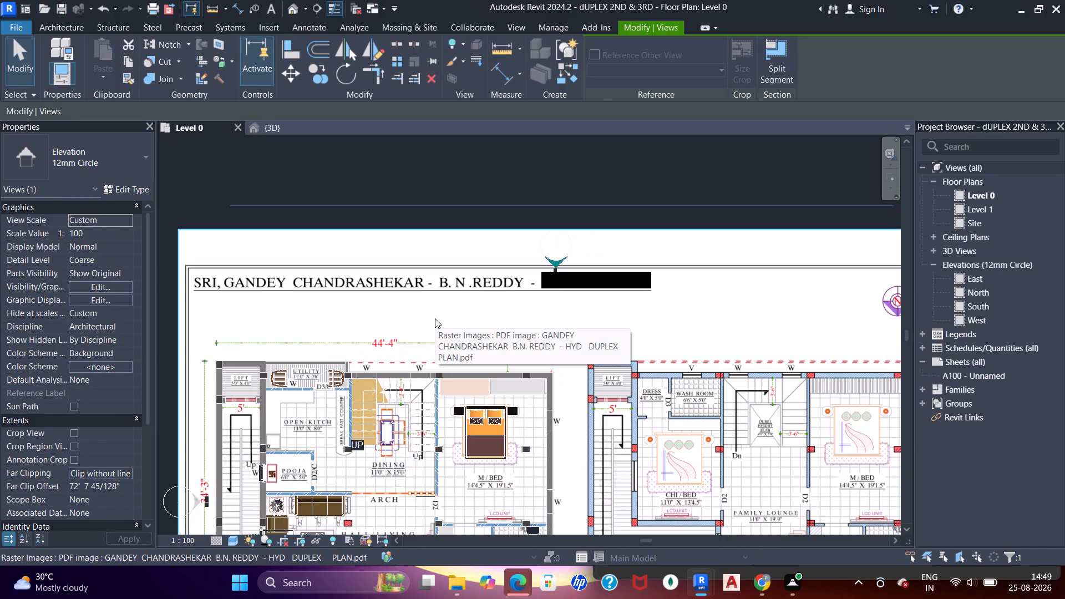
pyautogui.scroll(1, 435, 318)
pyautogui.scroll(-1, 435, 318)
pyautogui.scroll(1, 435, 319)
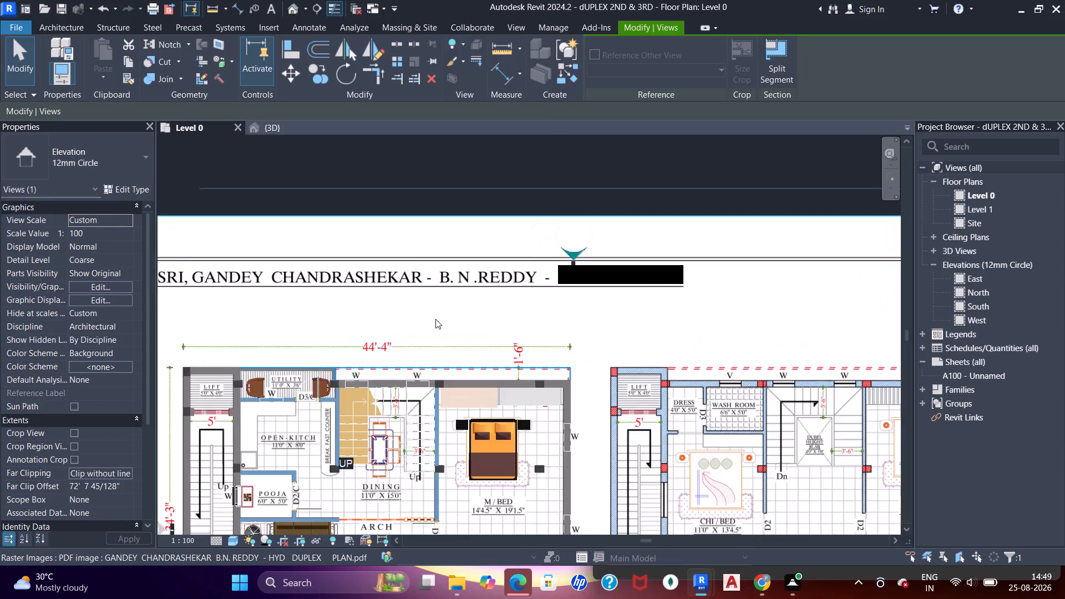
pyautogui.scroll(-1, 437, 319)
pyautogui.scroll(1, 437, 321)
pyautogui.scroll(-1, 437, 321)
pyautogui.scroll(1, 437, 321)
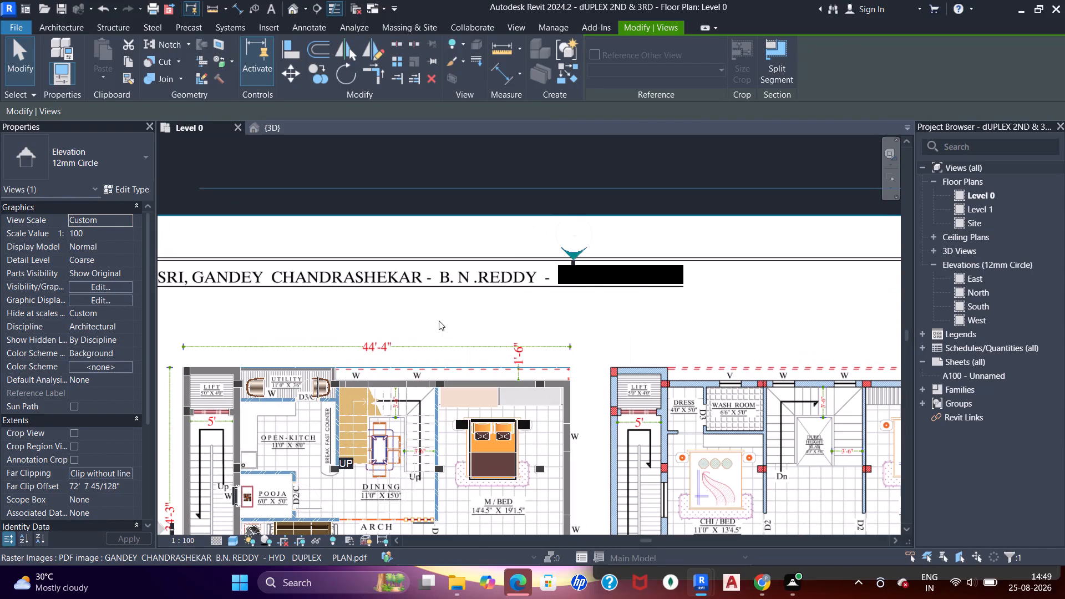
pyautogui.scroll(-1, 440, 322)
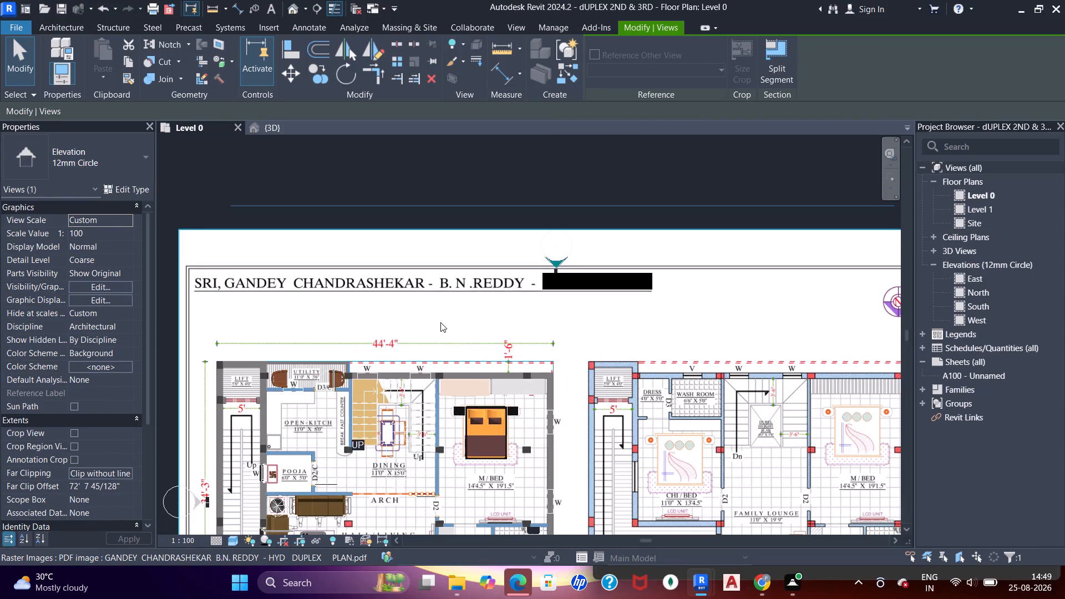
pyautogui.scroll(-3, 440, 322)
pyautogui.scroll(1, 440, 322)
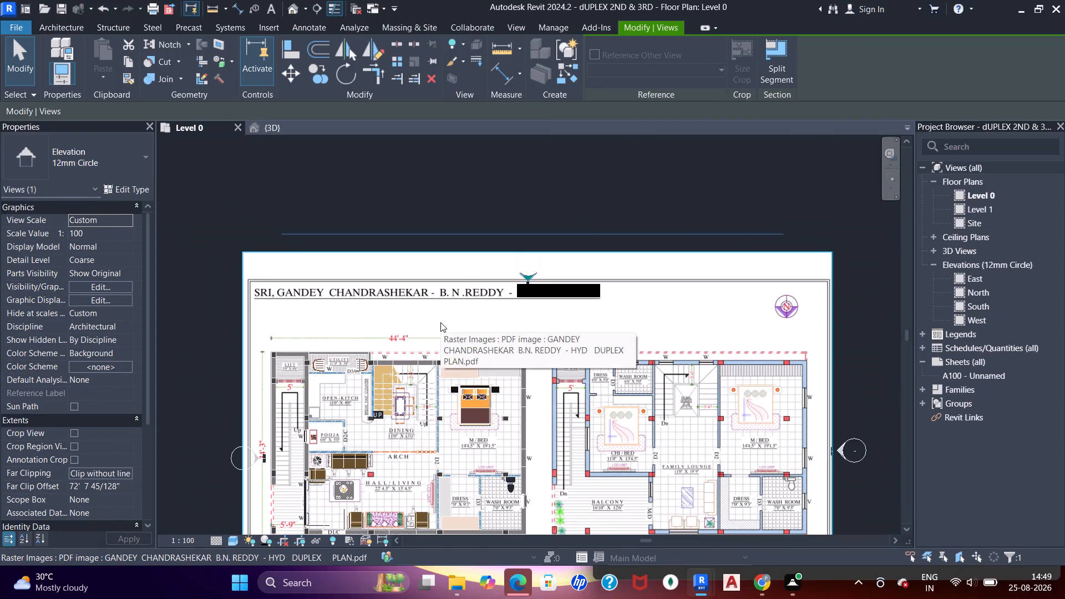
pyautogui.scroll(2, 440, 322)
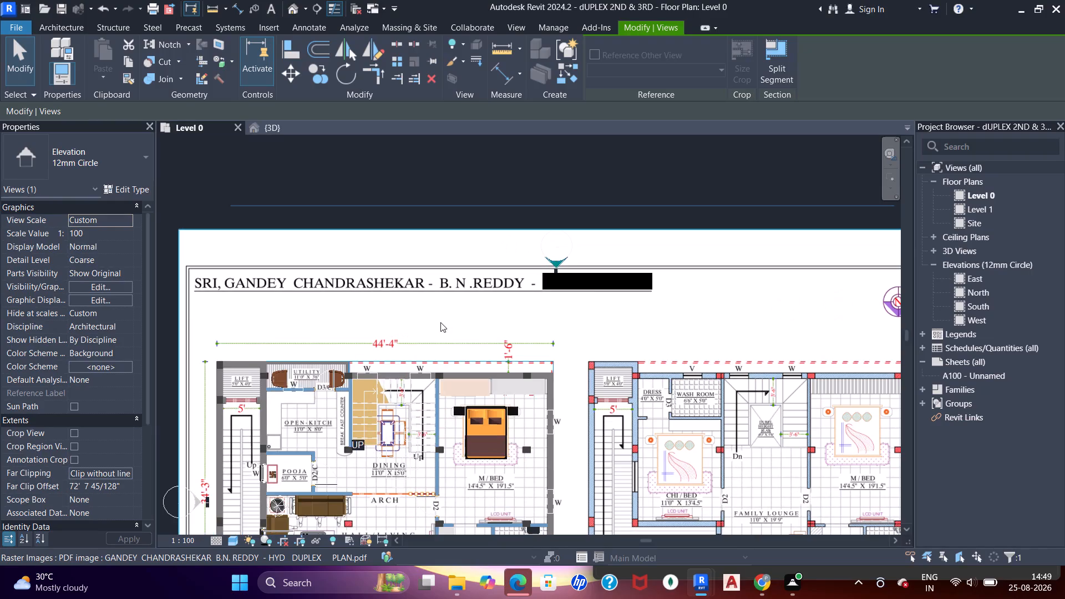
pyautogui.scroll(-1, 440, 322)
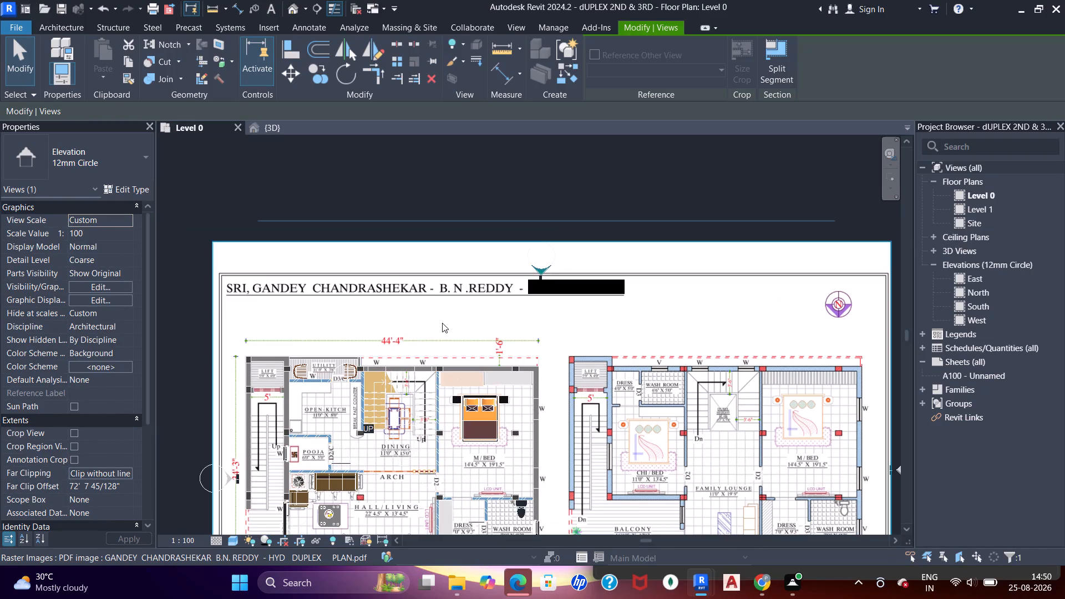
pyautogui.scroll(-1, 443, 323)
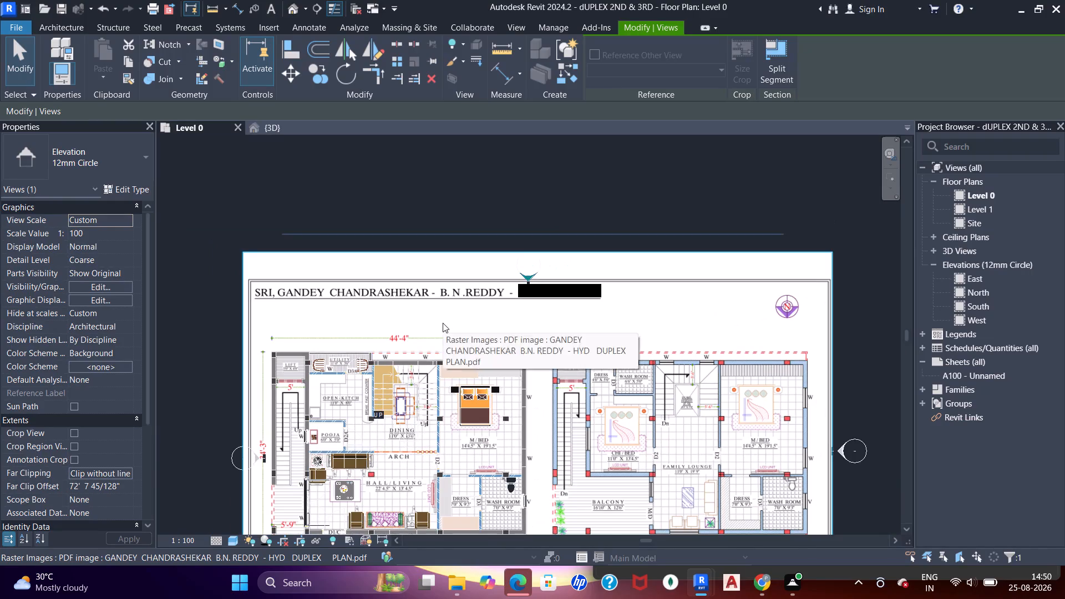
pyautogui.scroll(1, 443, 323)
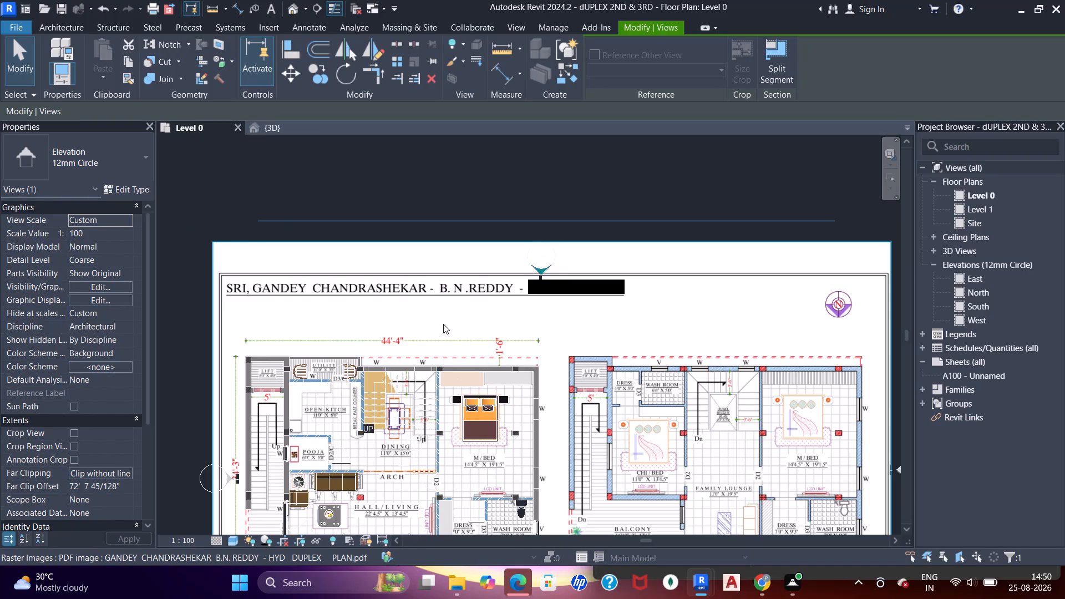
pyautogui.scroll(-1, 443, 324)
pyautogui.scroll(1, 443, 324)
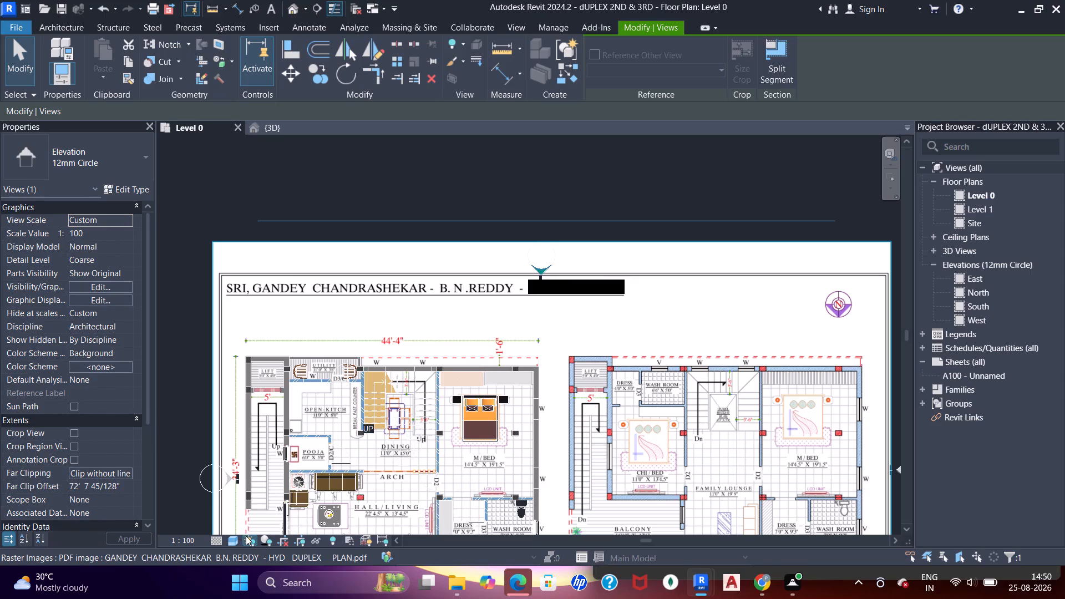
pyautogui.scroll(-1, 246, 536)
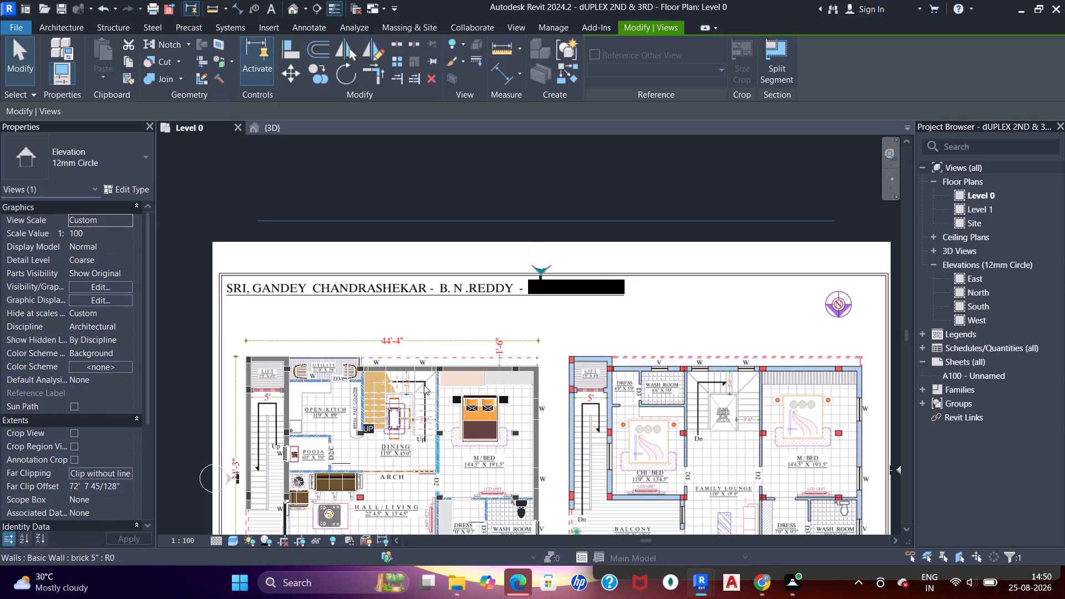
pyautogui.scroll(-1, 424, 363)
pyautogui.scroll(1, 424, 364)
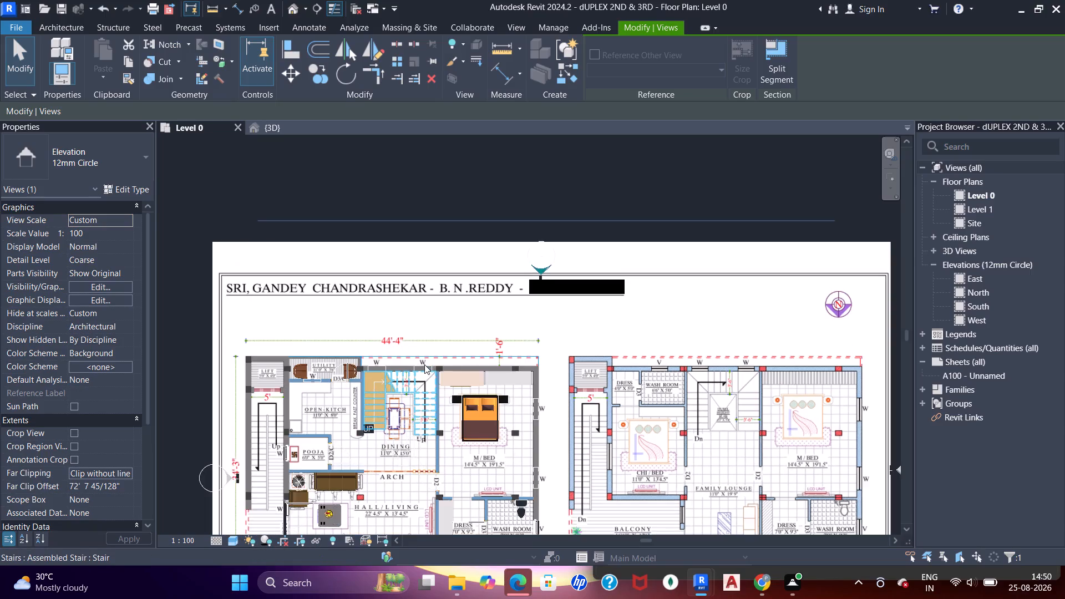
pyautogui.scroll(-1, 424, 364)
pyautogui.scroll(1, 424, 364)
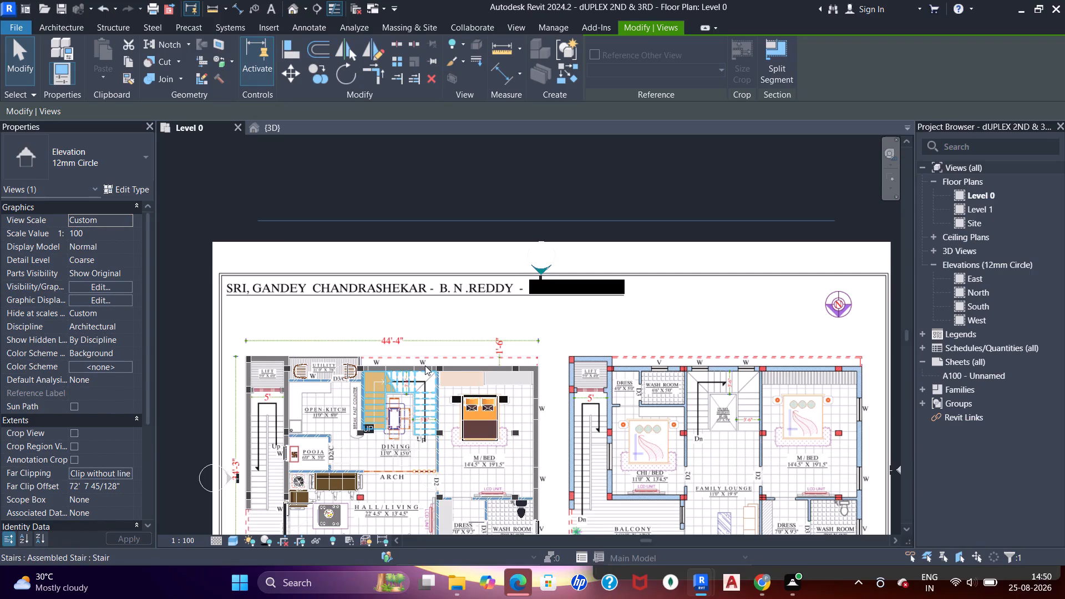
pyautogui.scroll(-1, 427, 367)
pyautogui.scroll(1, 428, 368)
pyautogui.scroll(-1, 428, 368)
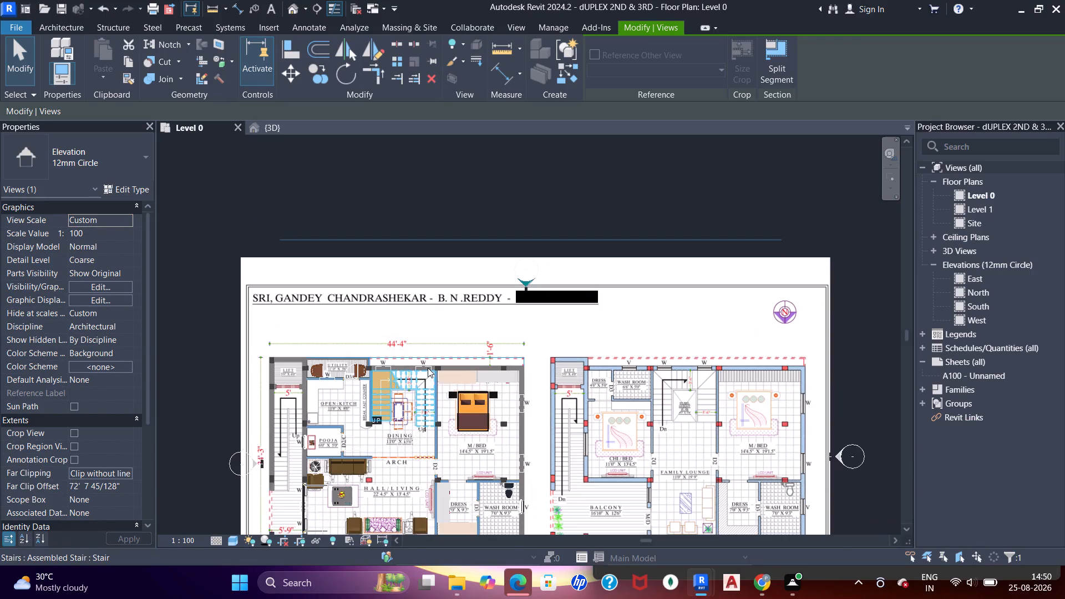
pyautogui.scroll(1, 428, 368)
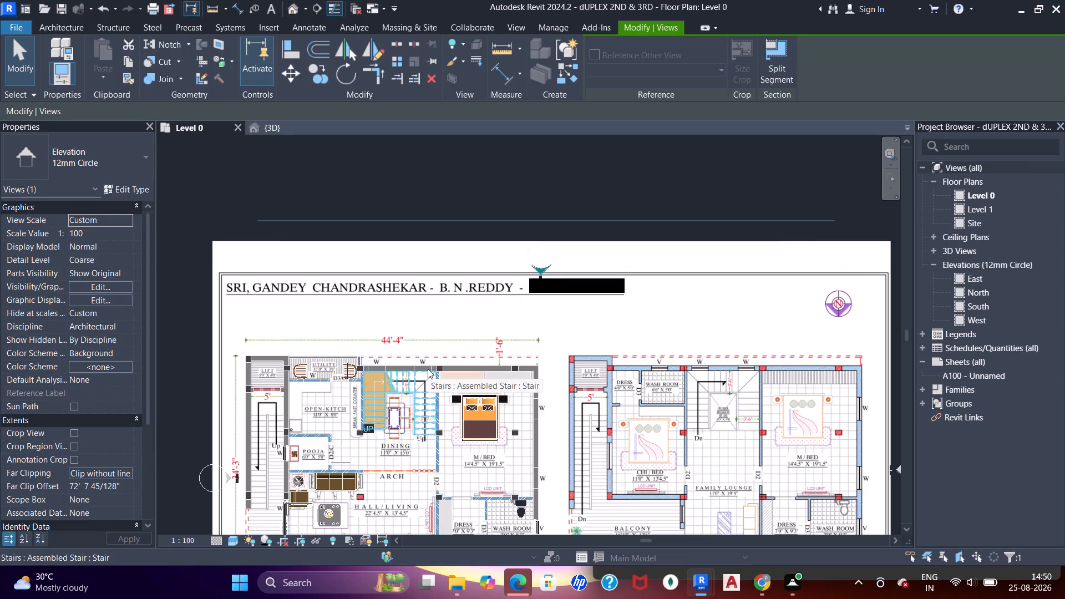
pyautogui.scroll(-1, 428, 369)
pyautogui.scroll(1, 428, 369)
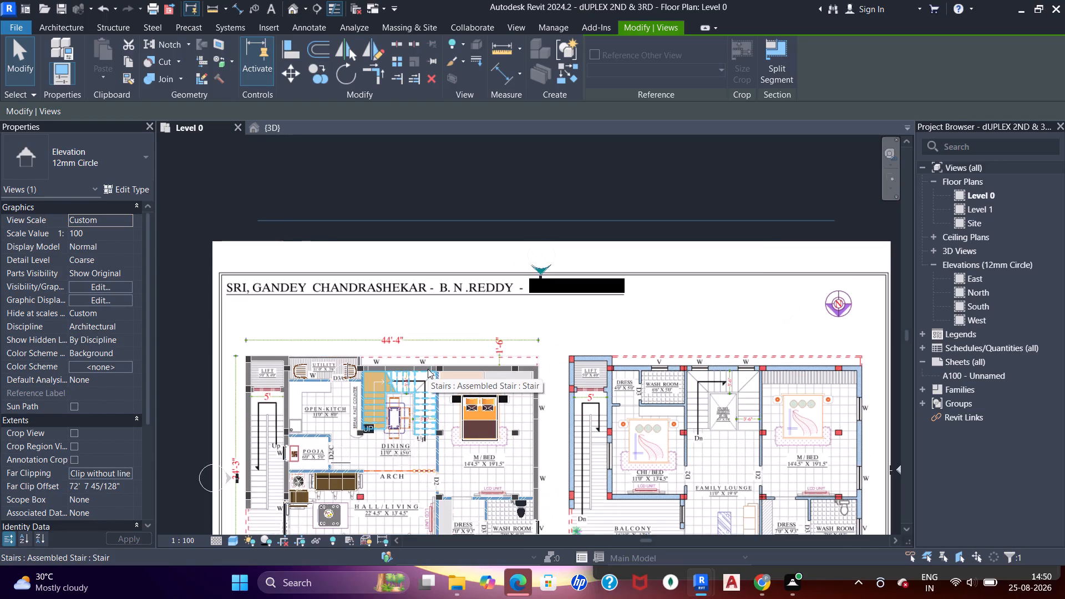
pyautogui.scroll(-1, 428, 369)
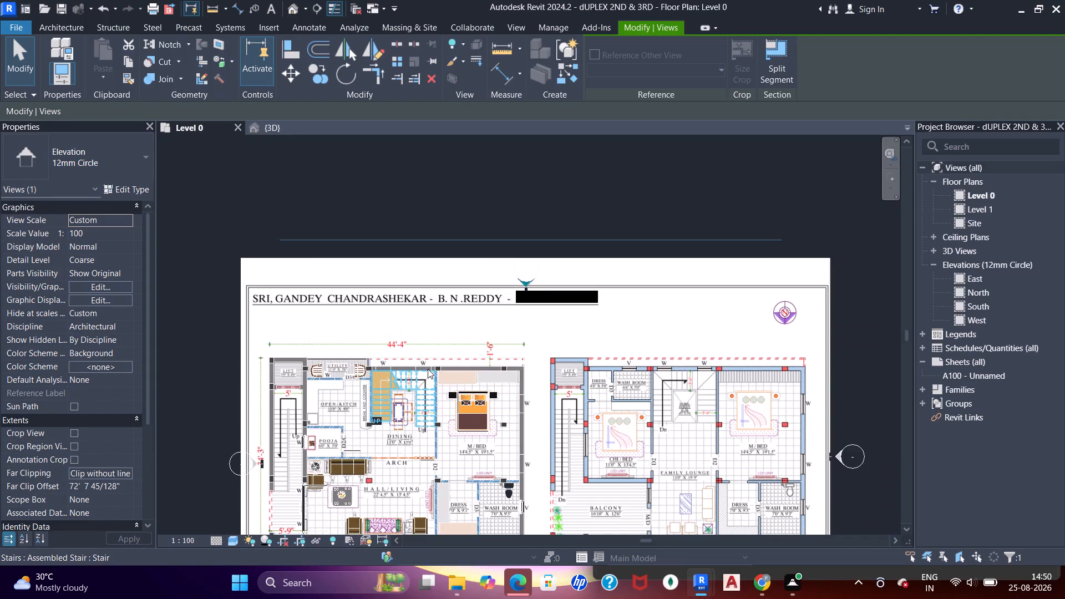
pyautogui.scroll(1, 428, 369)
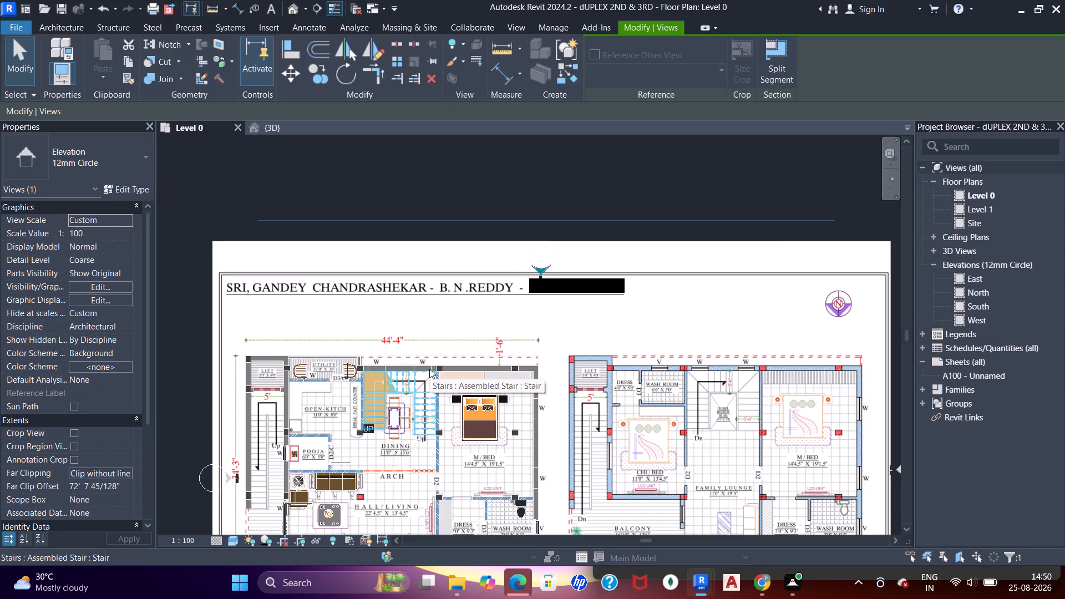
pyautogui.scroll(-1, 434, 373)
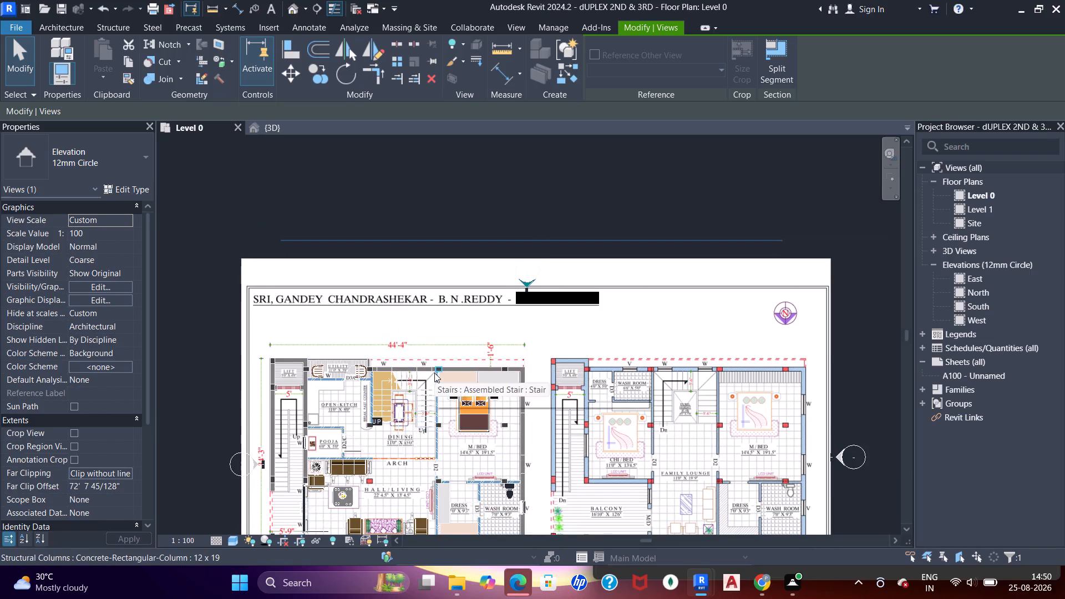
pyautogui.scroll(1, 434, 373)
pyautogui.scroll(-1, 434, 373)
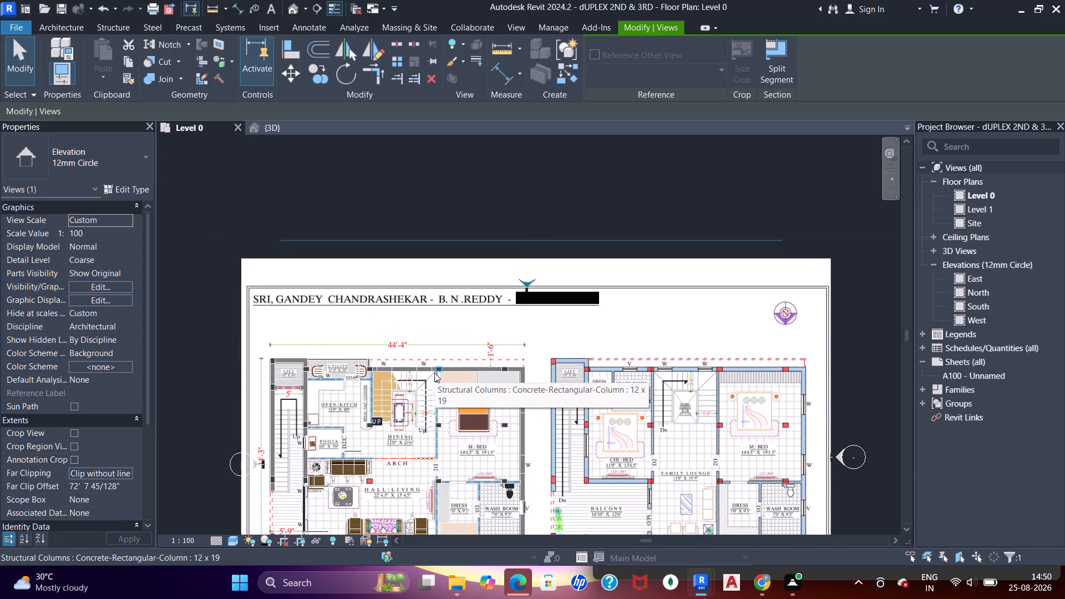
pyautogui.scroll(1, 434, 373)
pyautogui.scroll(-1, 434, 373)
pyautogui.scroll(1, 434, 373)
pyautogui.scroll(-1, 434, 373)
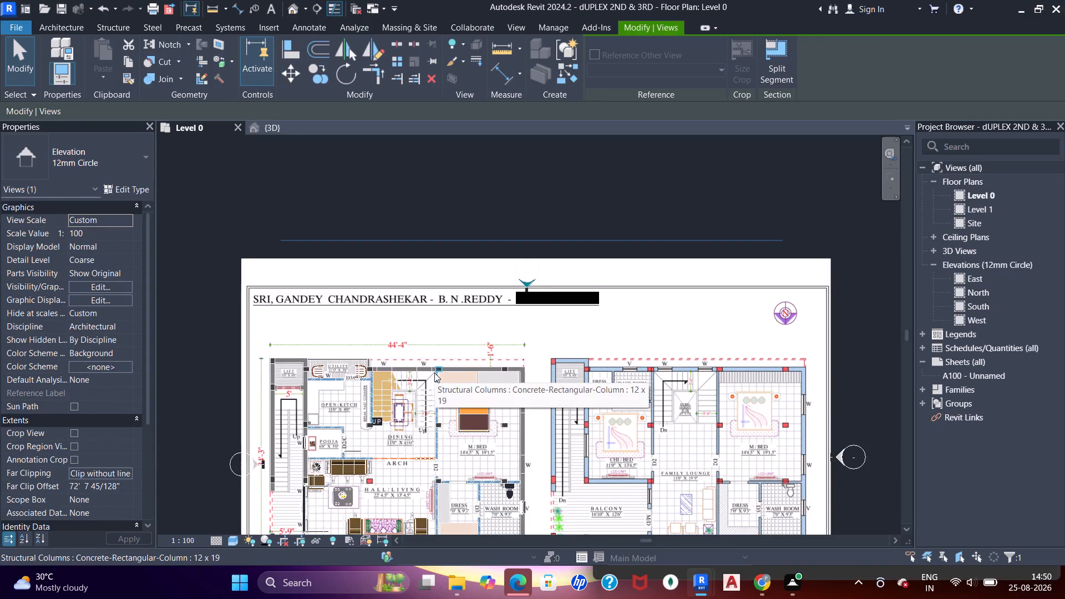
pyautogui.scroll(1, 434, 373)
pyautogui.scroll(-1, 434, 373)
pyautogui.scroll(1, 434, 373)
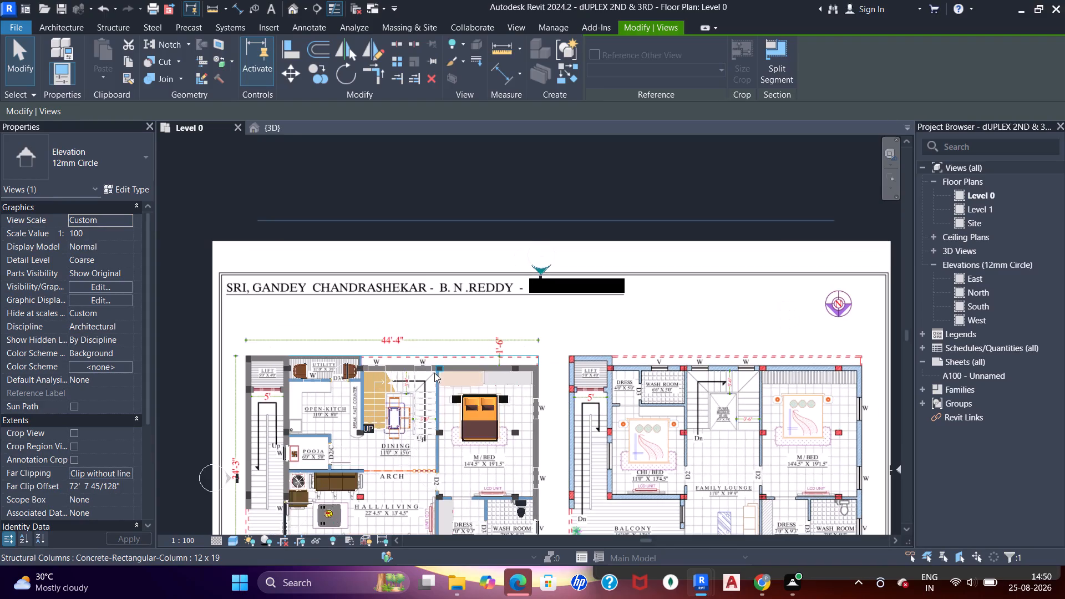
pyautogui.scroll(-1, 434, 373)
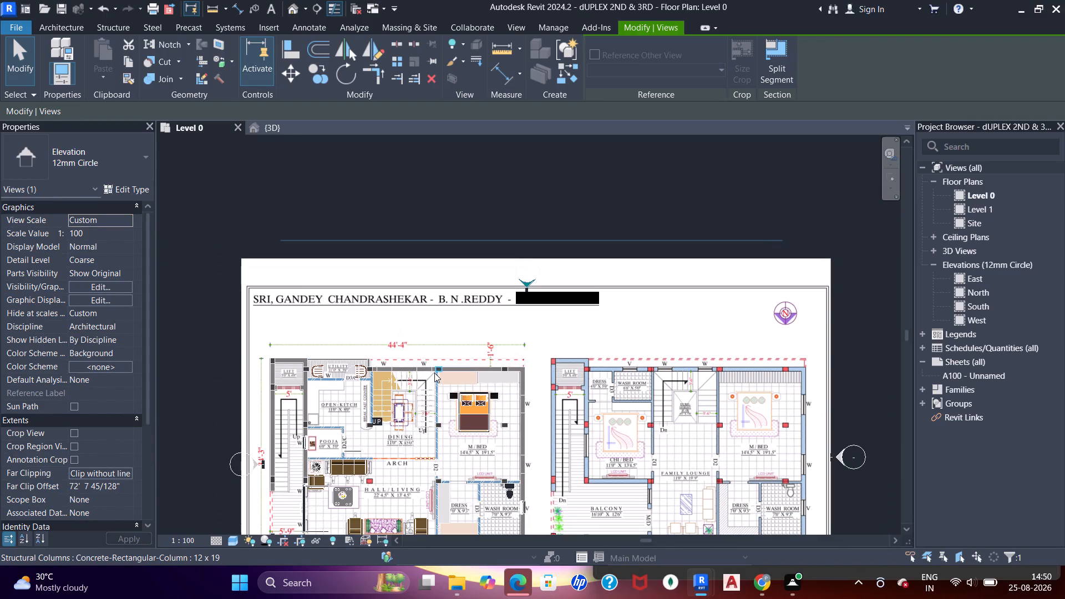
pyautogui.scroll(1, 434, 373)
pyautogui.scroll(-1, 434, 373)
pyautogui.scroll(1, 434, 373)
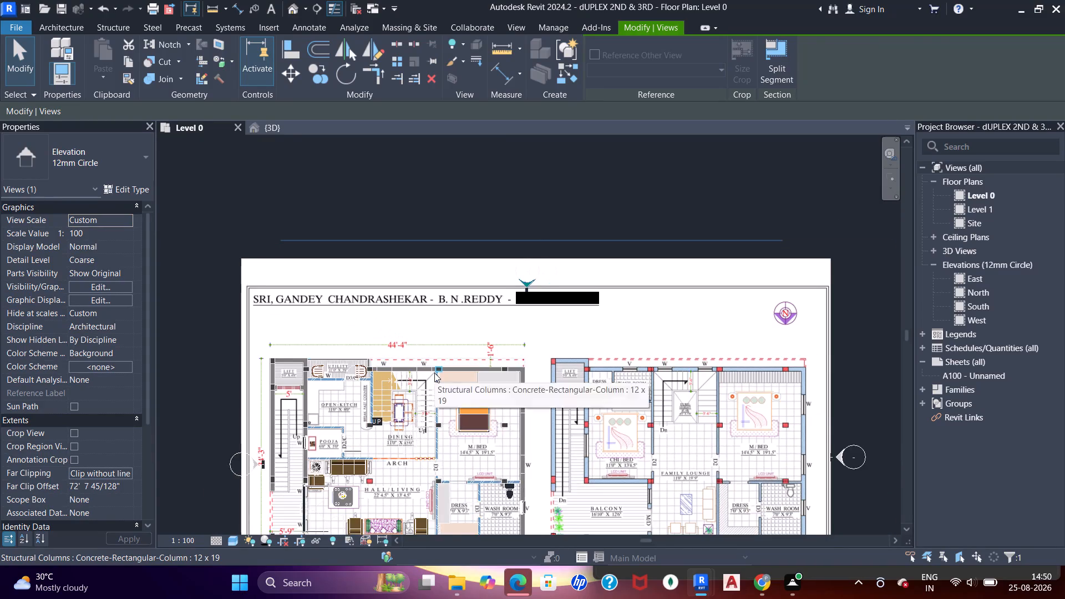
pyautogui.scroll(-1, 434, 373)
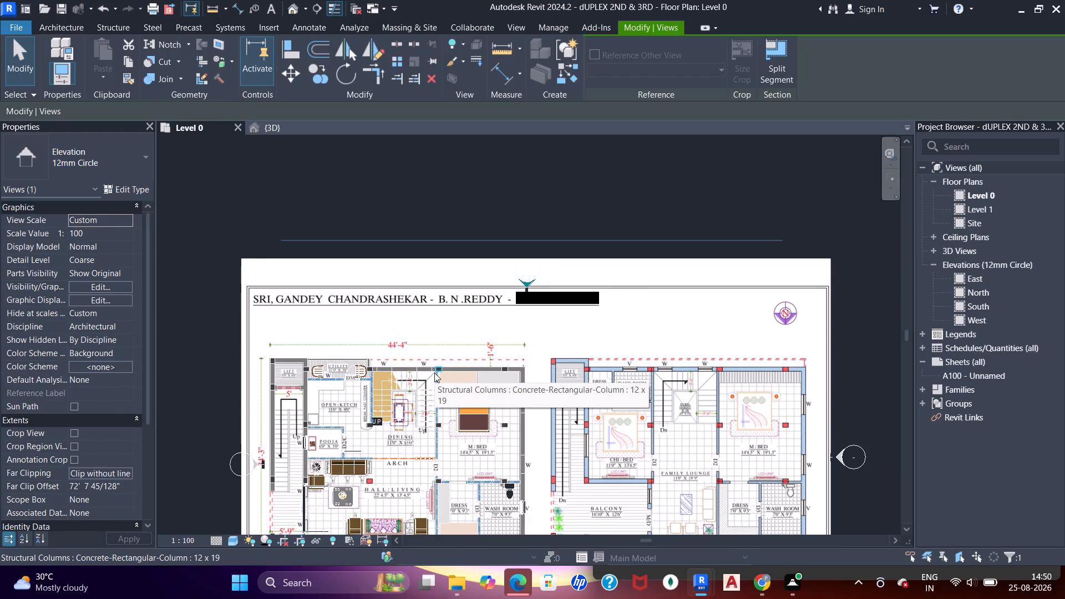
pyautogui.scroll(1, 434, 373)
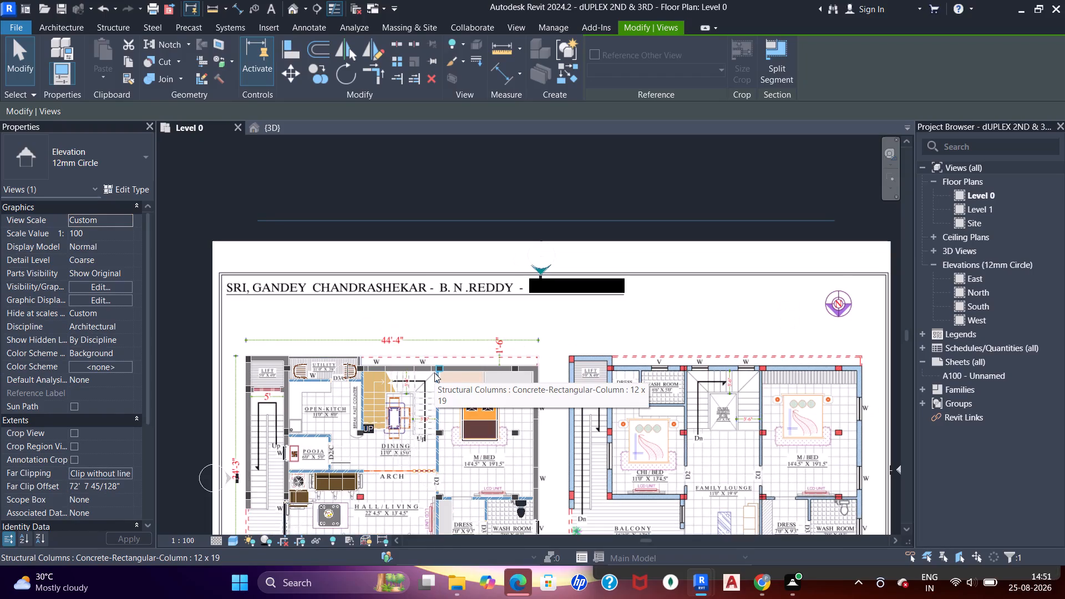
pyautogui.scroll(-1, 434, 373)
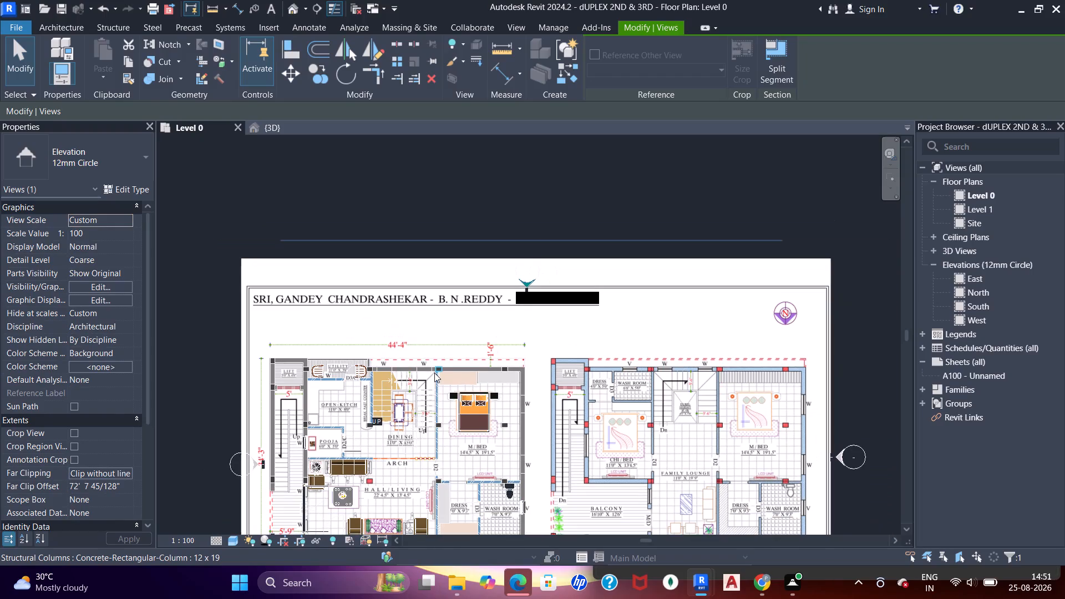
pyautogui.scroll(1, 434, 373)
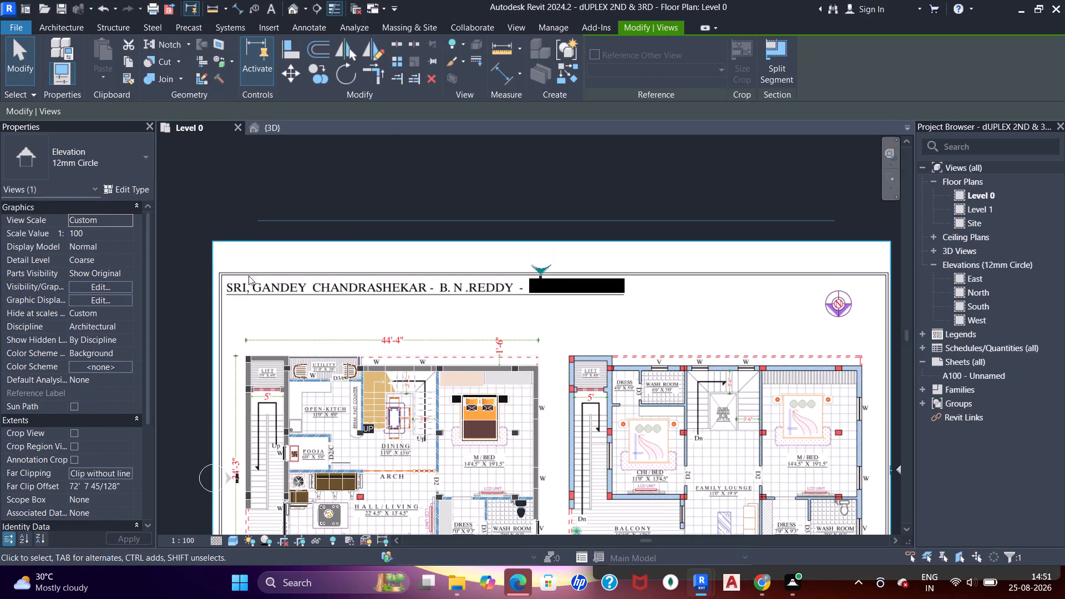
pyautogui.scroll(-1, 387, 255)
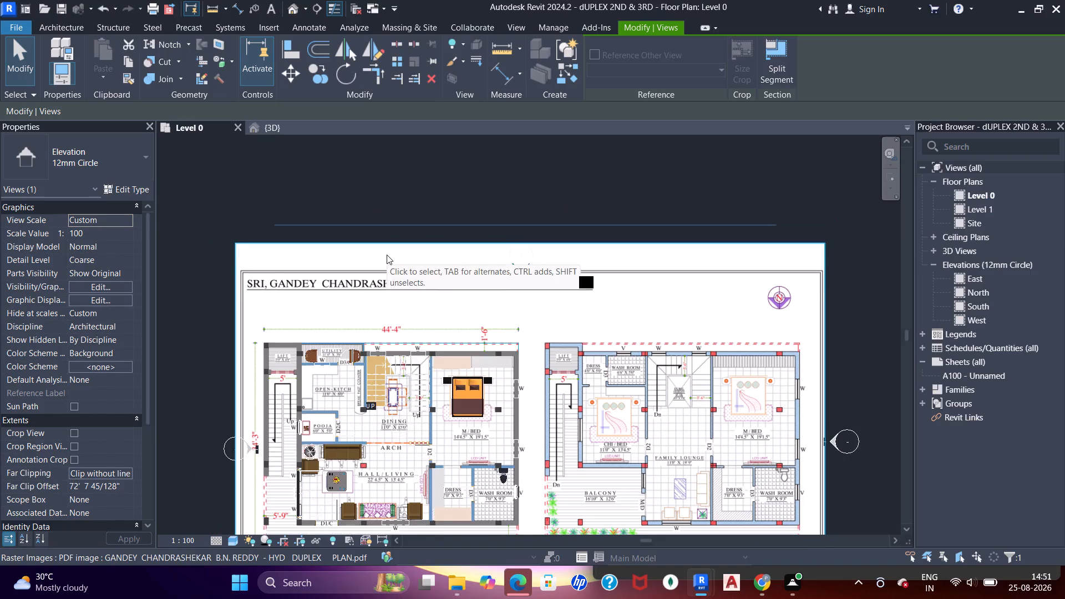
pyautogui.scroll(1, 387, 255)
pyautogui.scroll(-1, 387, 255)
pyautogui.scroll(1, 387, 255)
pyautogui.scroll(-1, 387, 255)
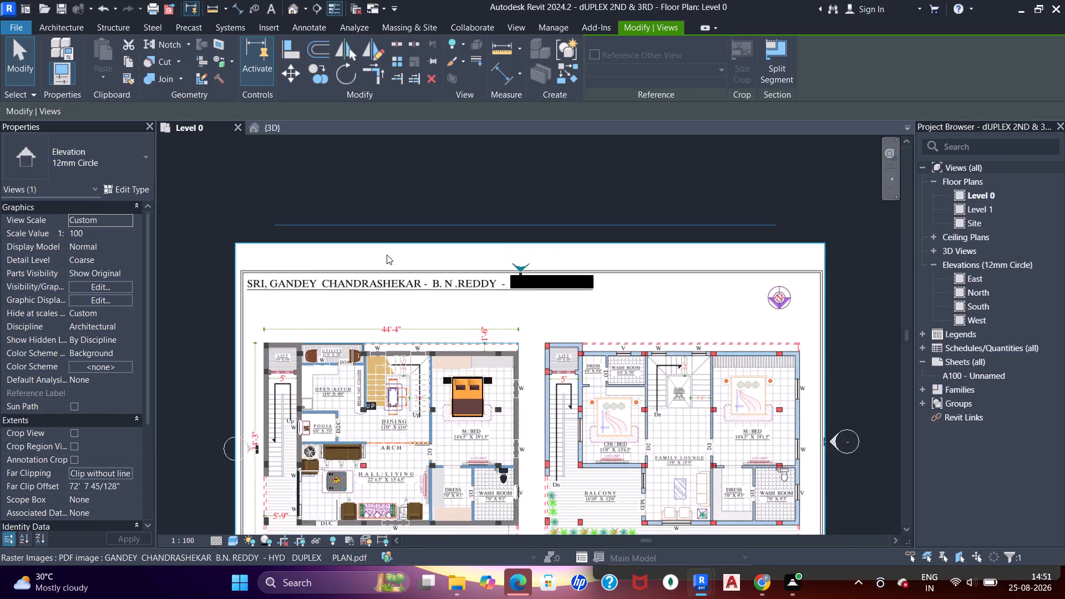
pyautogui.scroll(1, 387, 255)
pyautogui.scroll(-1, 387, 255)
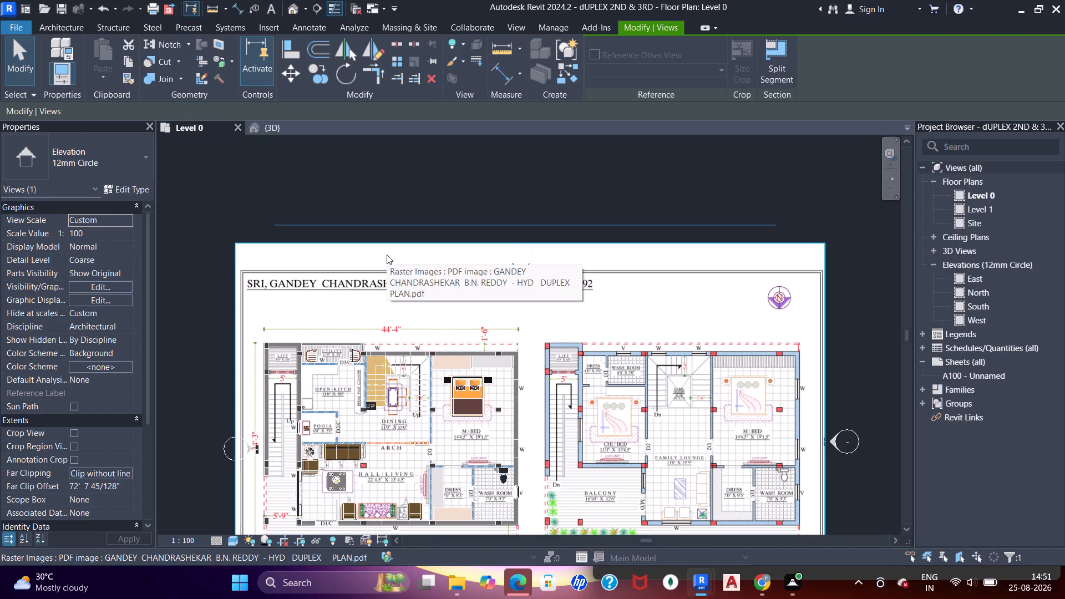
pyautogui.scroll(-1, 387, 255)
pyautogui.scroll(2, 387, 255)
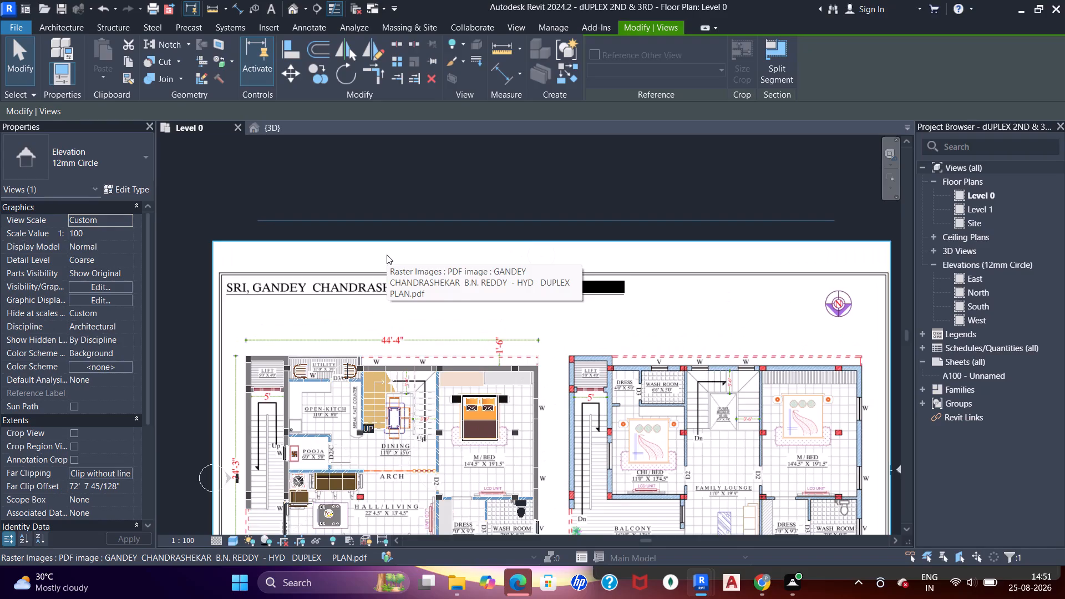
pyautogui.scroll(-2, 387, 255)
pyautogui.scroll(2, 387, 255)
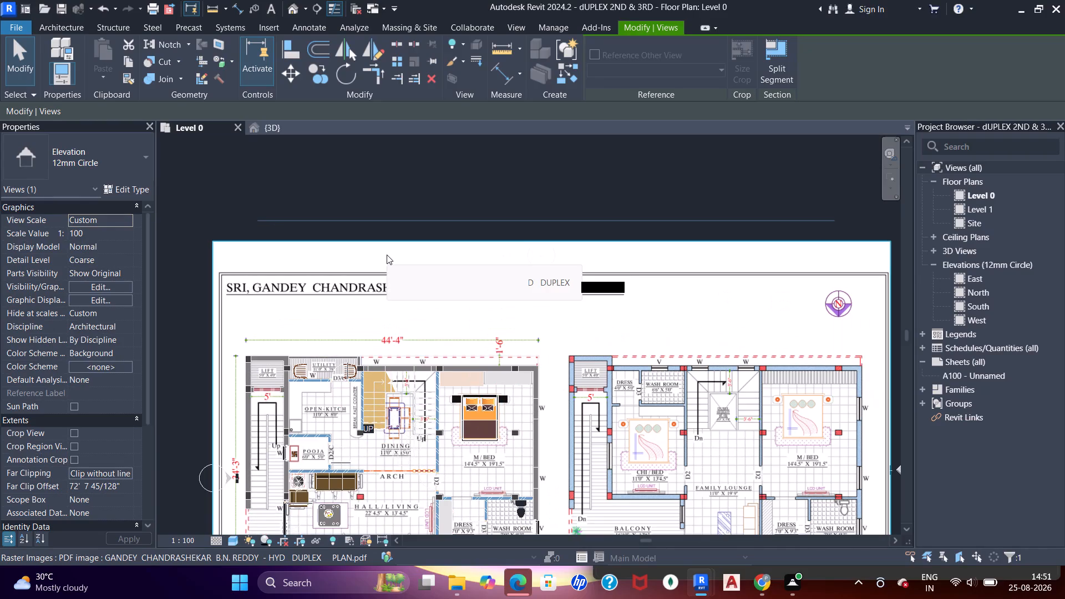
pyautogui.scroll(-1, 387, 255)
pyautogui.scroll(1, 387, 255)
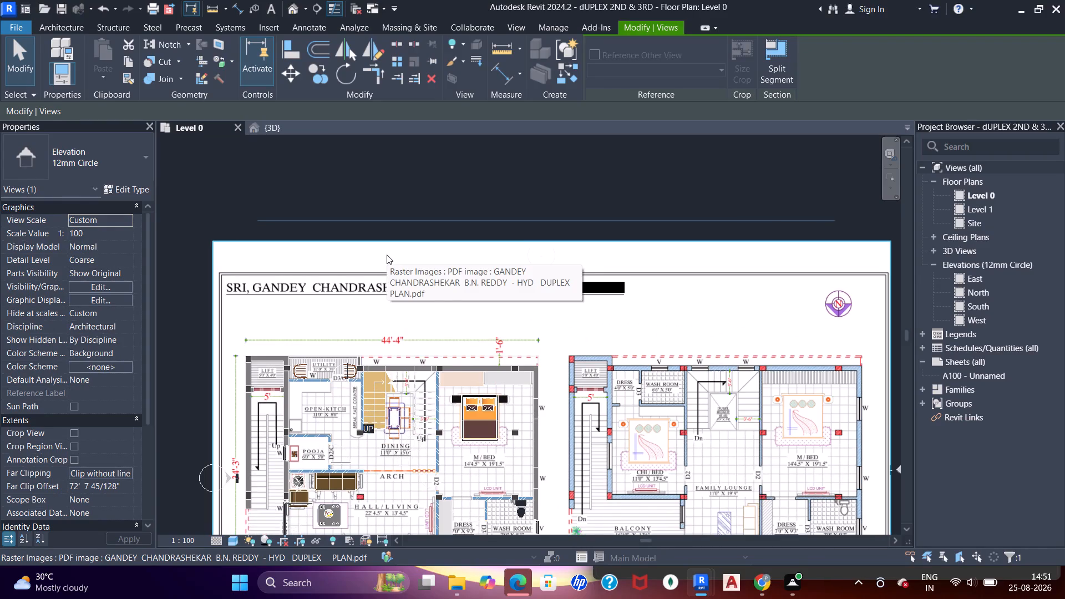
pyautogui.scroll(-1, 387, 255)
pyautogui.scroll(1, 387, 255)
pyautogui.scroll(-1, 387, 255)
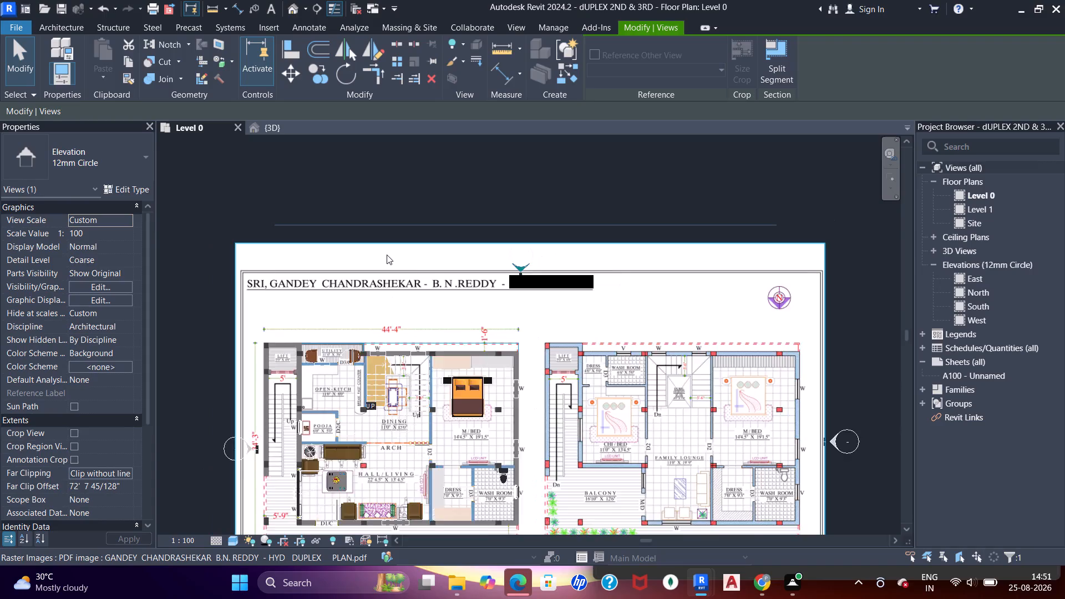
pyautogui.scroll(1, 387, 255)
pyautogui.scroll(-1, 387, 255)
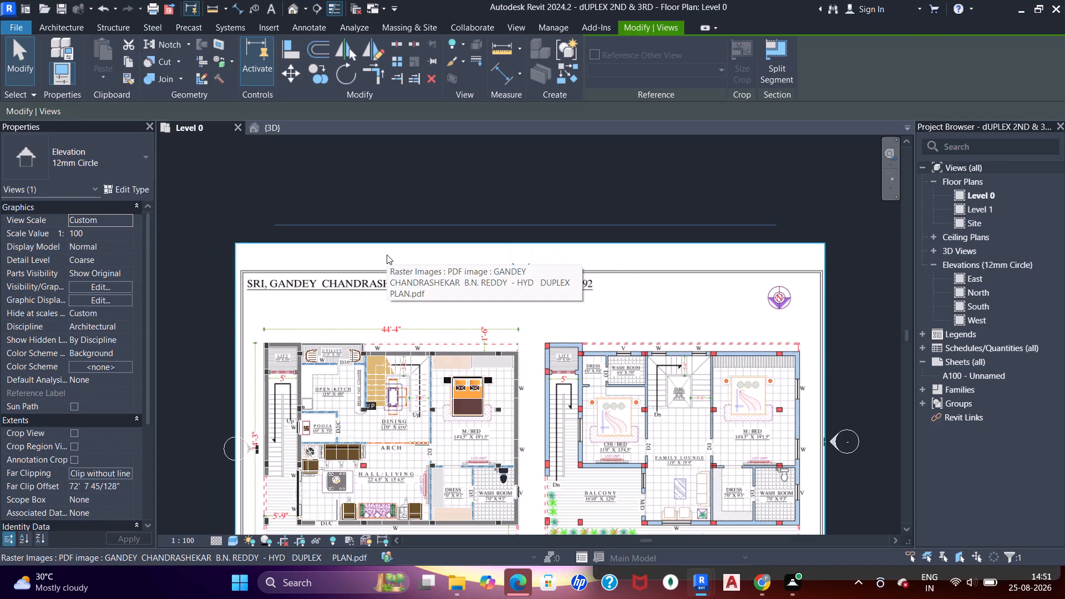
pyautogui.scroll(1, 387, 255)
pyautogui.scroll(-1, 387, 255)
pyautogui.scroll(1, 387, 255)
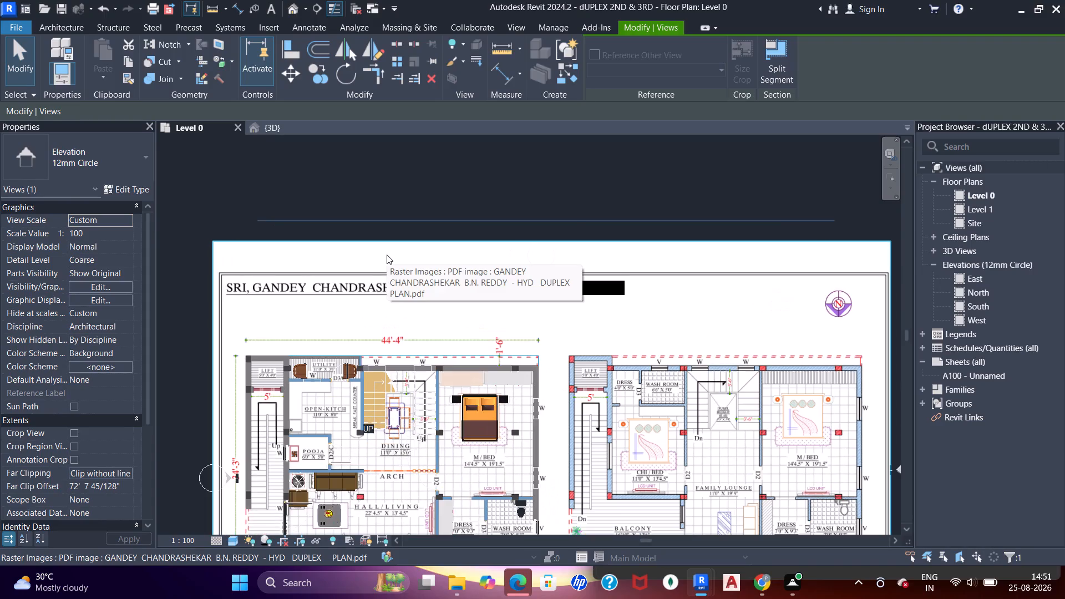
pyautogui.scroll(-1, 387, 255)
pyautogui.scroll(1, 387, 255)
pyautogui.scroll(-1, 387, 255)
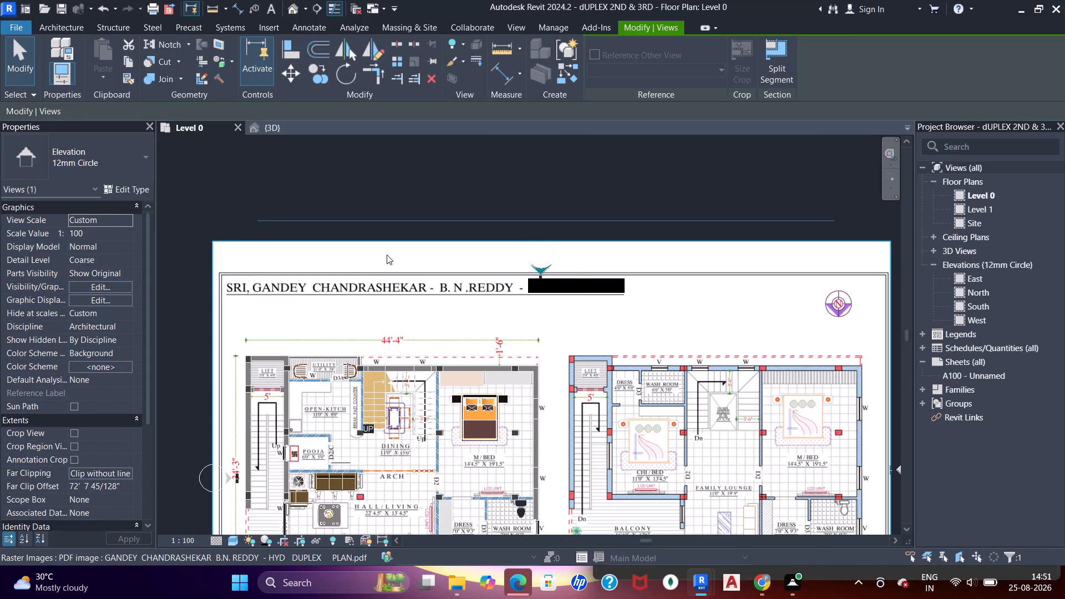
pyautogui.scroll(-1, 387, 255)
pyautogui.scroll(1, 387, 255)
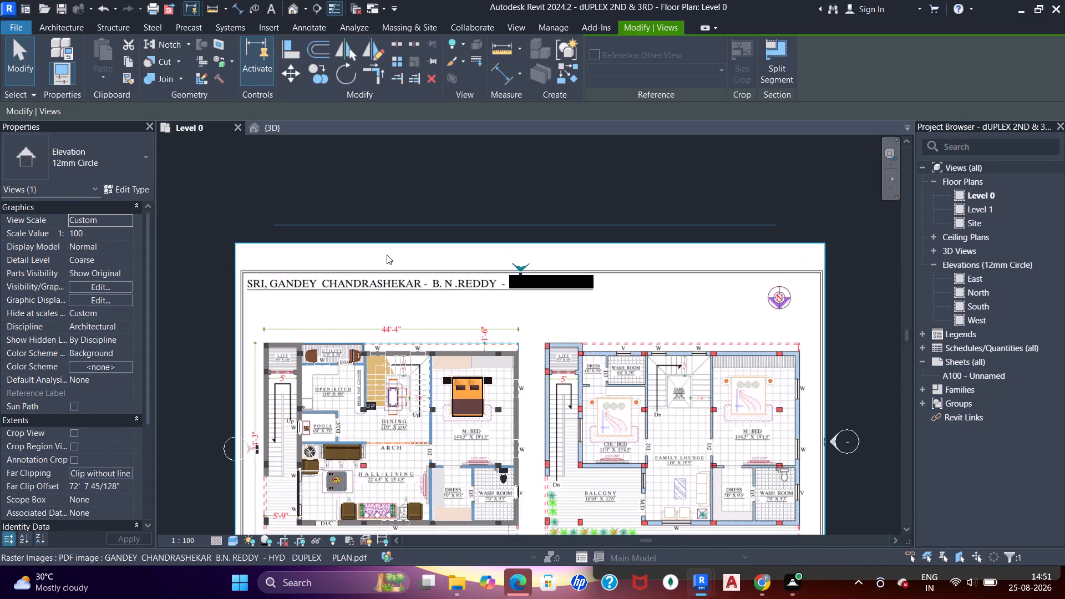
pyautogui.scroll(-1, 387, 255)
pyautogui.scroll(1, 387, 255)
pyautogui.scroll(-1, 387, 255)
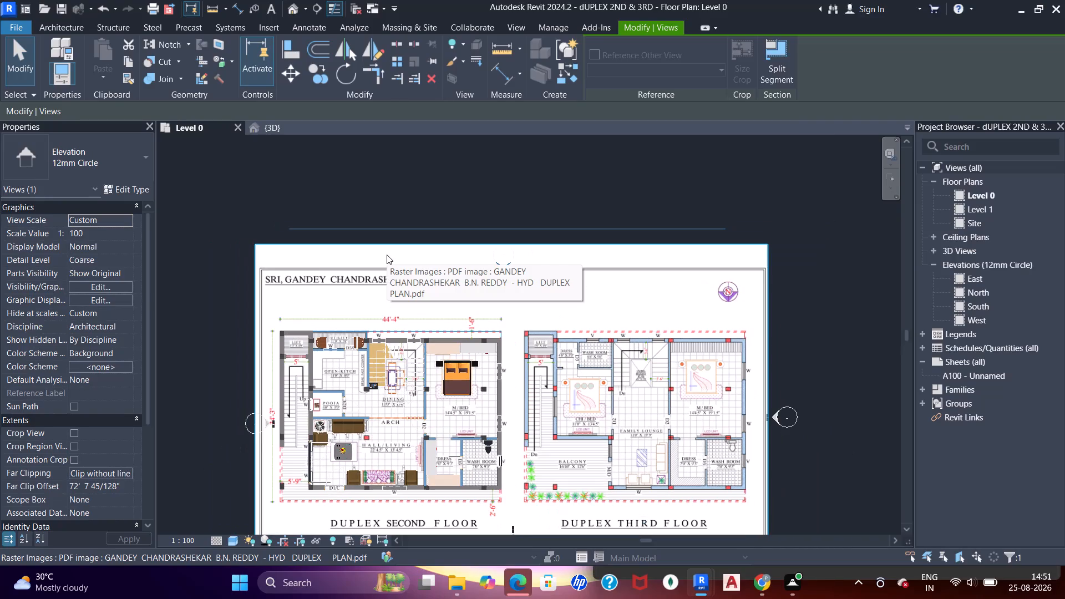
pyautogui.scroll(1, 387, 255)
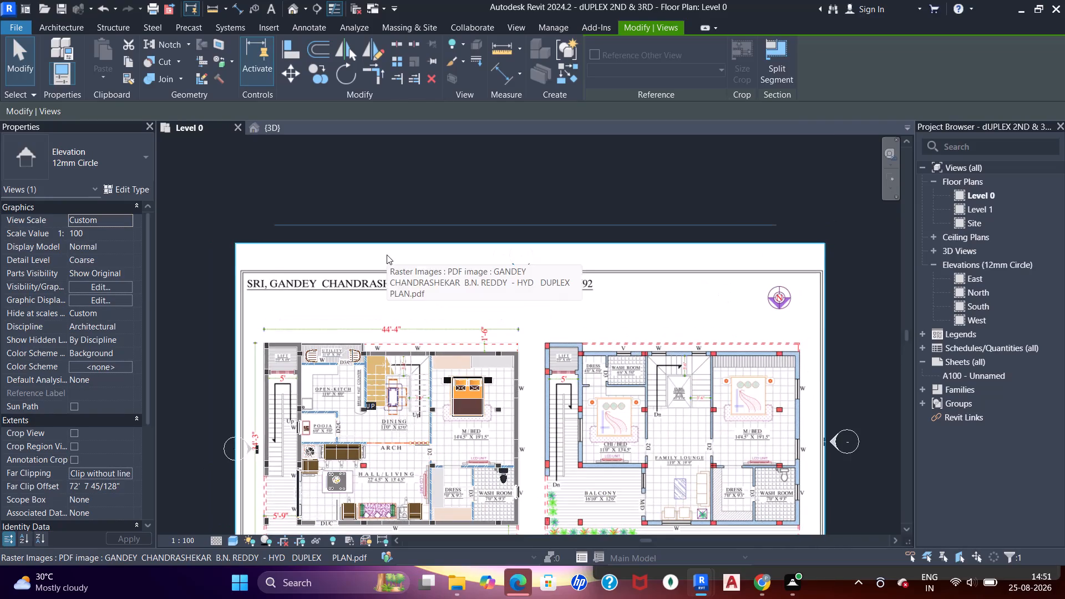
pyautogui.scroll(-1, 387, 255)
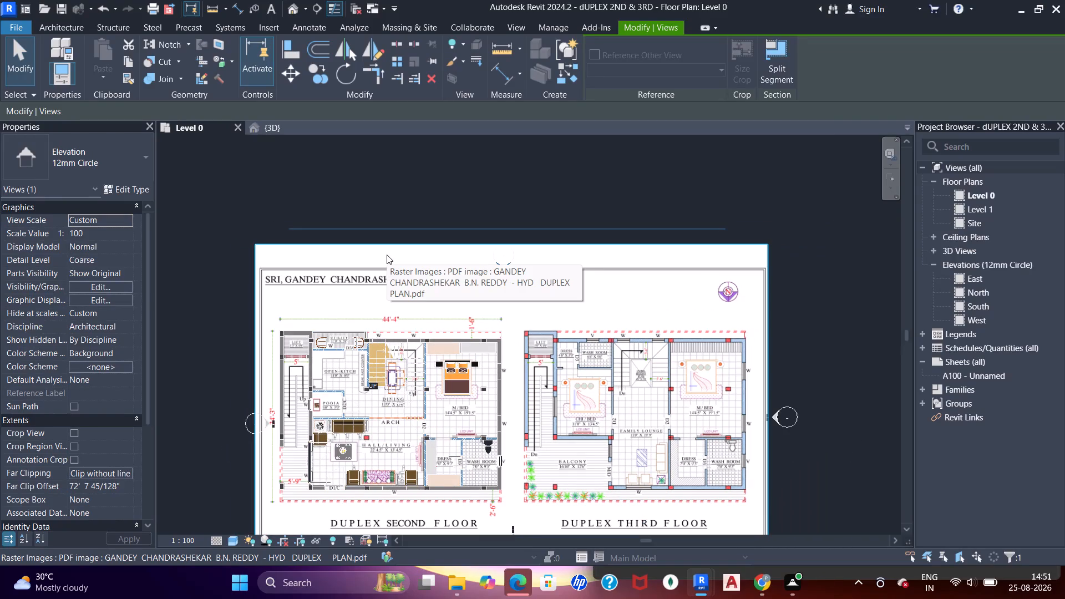
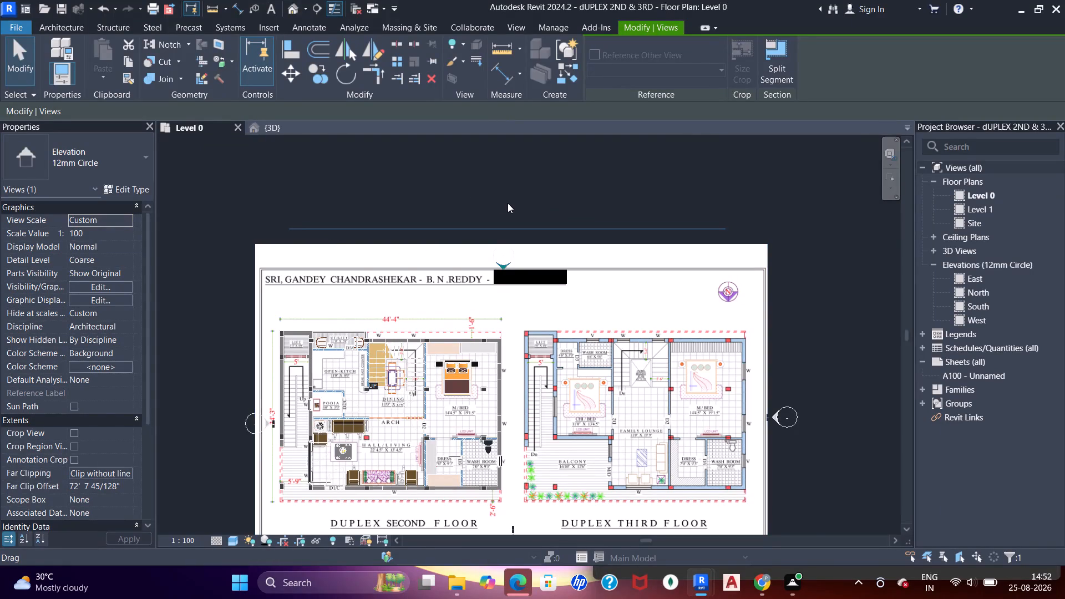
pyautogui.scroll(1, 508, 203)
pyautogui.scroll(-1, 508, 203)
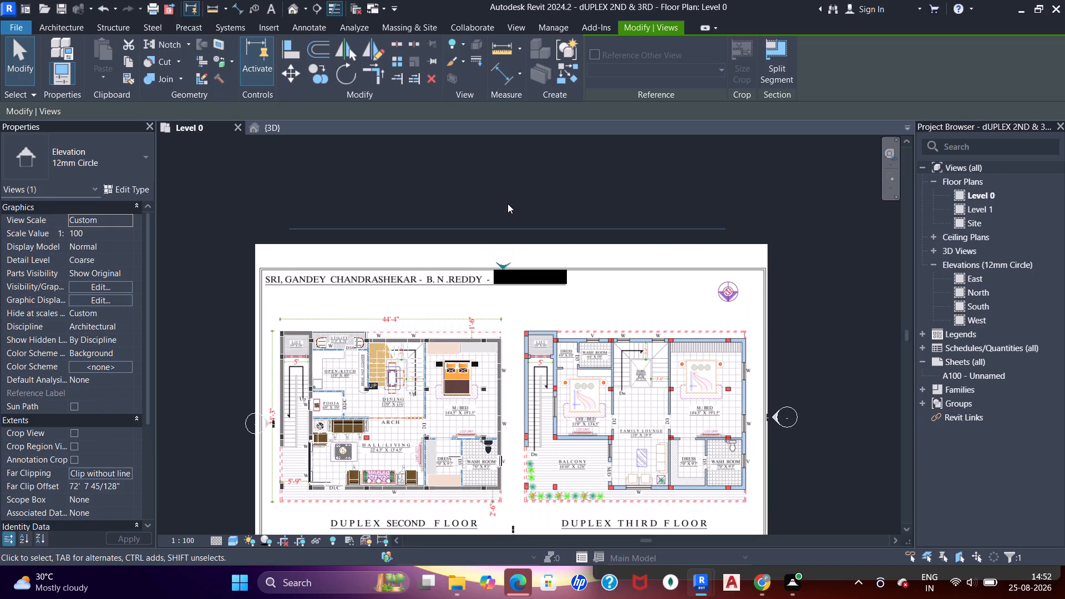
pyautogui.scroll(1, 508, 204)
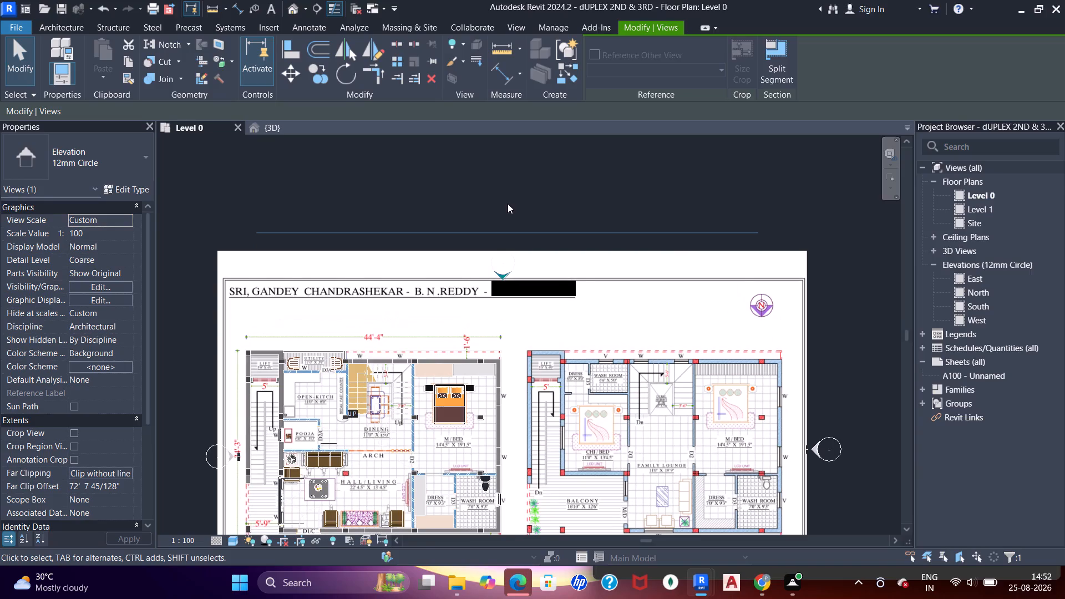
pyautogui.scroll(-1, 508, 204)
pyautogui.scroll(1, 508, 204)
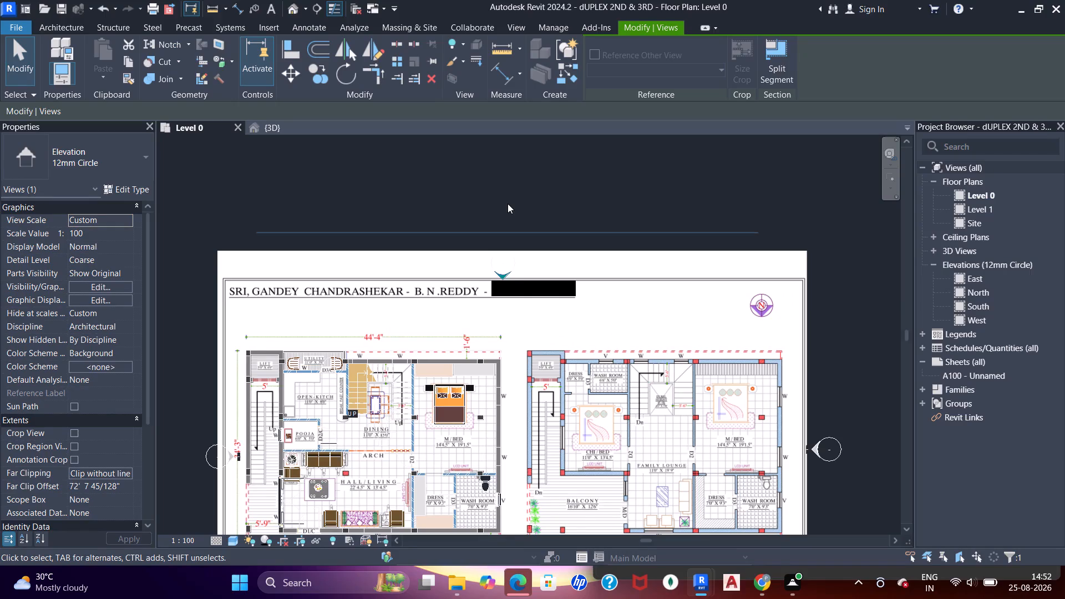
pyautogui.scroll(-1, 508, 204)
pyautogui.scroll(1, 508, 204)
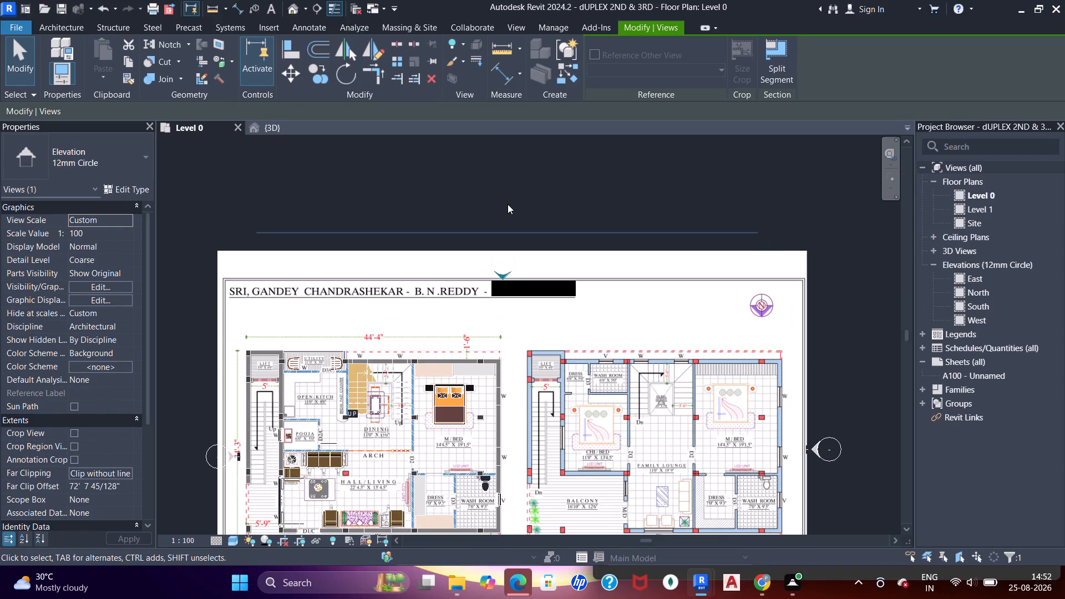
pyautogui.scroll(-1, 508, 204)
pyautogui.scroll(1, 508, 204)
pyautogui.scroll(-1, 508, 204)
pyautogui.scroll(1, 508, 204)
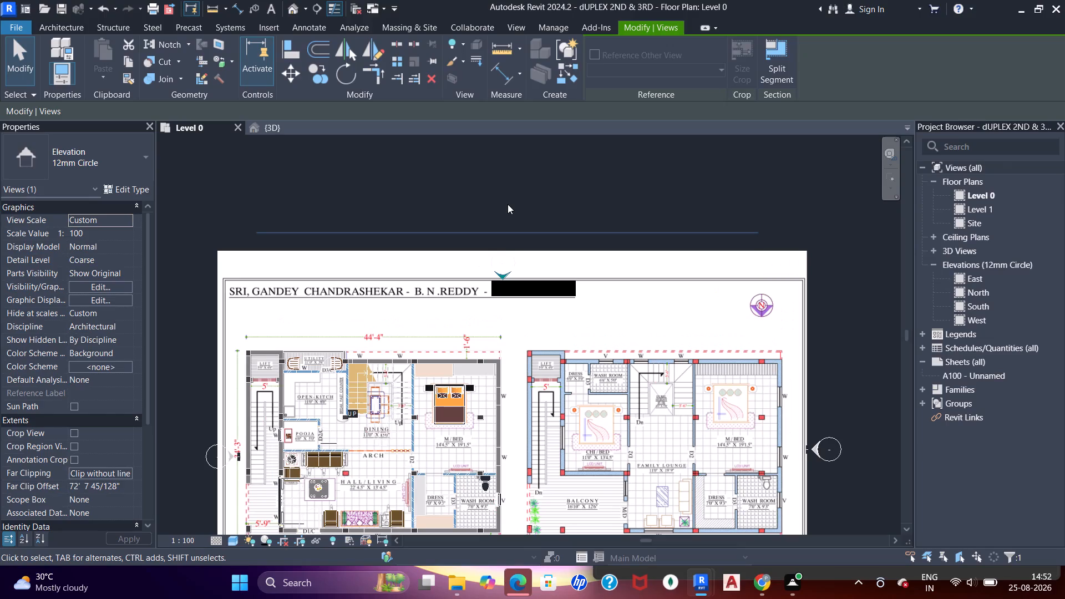
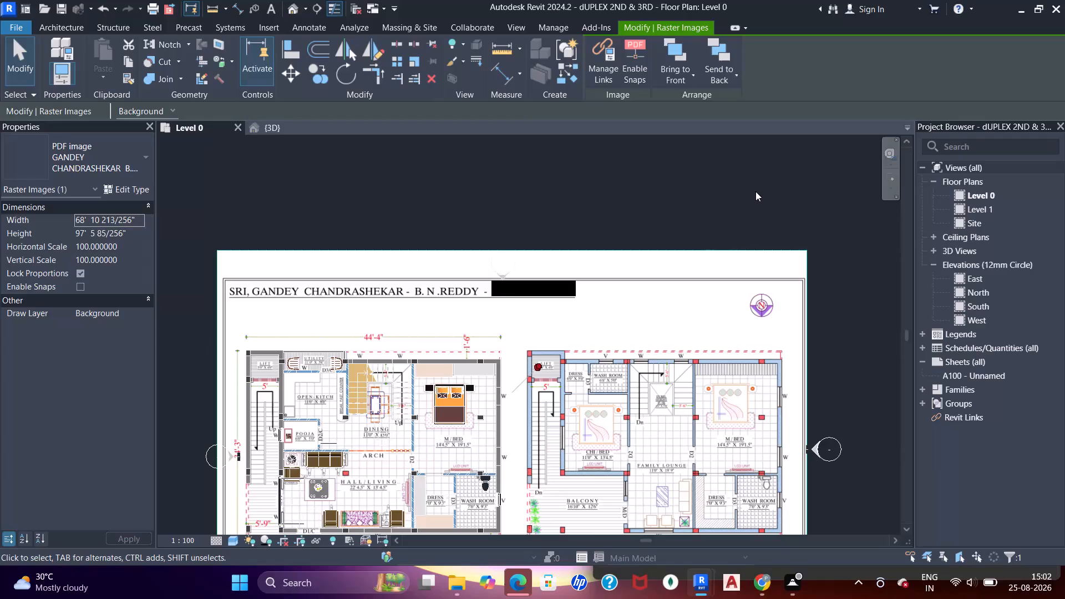
# Deselect the imported PDF plan and examine the duplex third floor layout around the staircase and master bedroom.
pyautogui.click(760, 198)
pyautogui.moveTo(704, 398); pyautogui.dragTo(660, 452, button='middle')
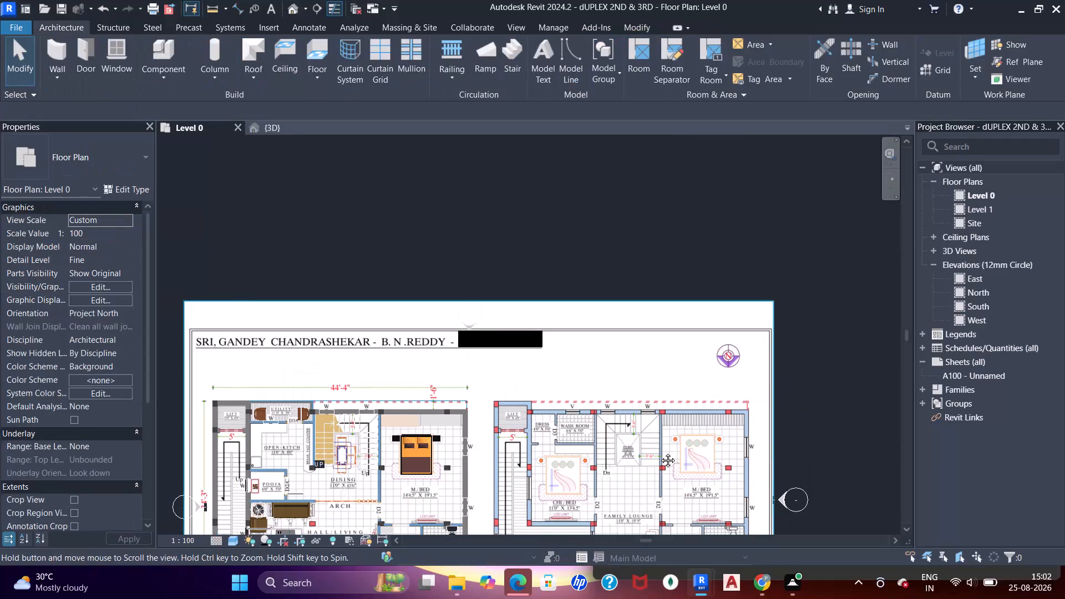
pyautogui.moveTo(660, 452); pyautogui.dragTo(610, 338, button='middle')
pyautogui.scroll(-1, 612, 309)
pyautogui.scroll(1, 610, 313)
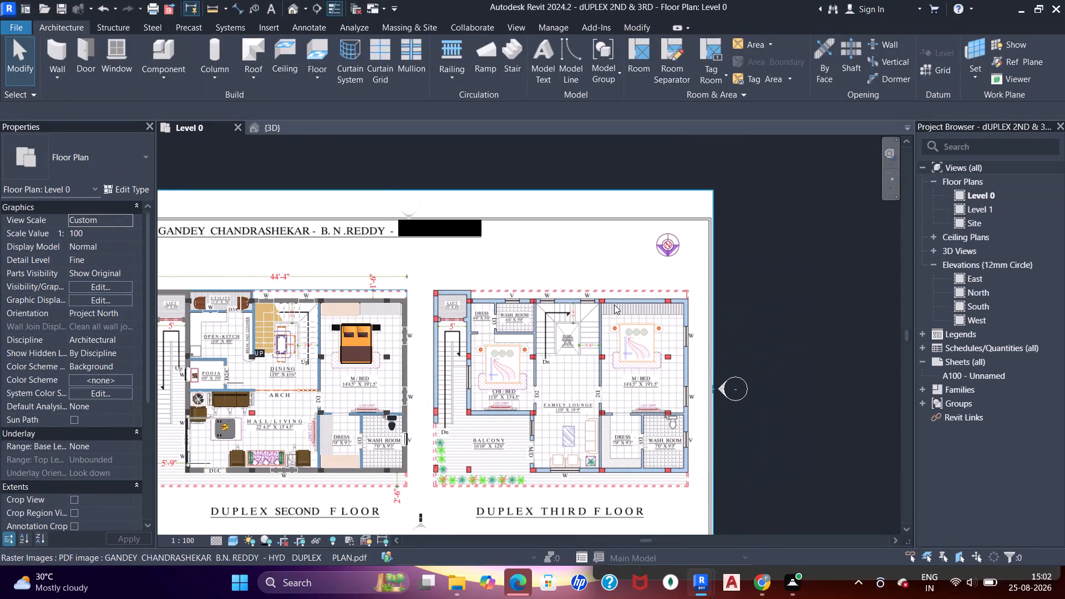
pyautogui.scroll(-1, 615, 301)
pyautogui.scroll(2, 615, 301)
pyautogui.scroll(-1, 615, 301)
pyautogui.scroll(1, 602, 308)
pyautogui.scroll(-1, 606, 301)
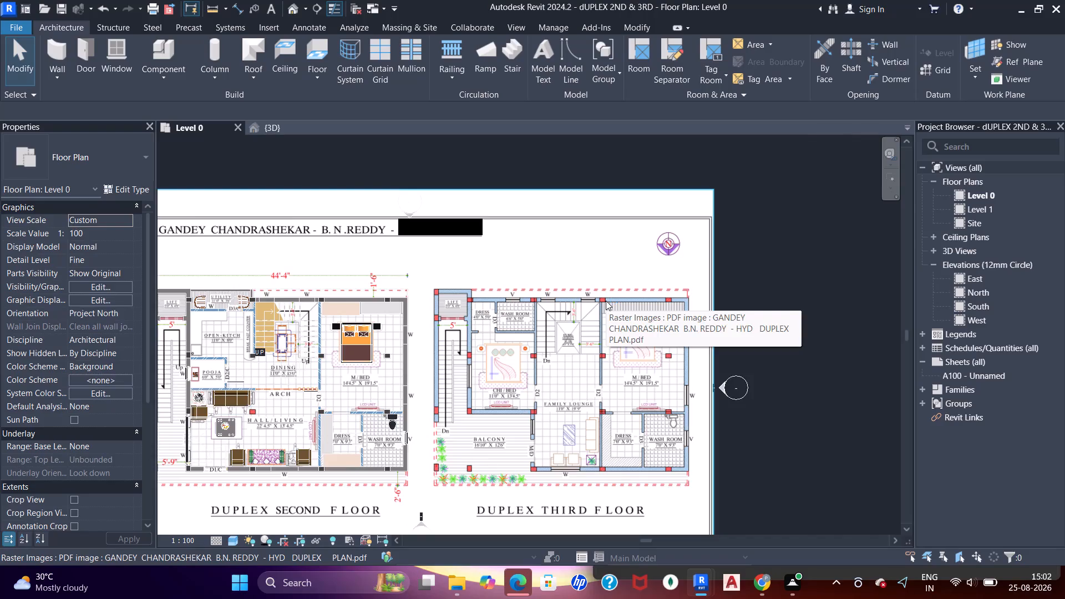
pyautogui.scroll(1, 606, 301)
pyautogui.scroll(-1, 606, 301)
pyautogui.scroll(1, 606, 301)
pyautogui.scroll(-1, 606, 301)
pyautogui.scroll(1, 606, 301)
pyautogui.scroll(-1, 606, 301)
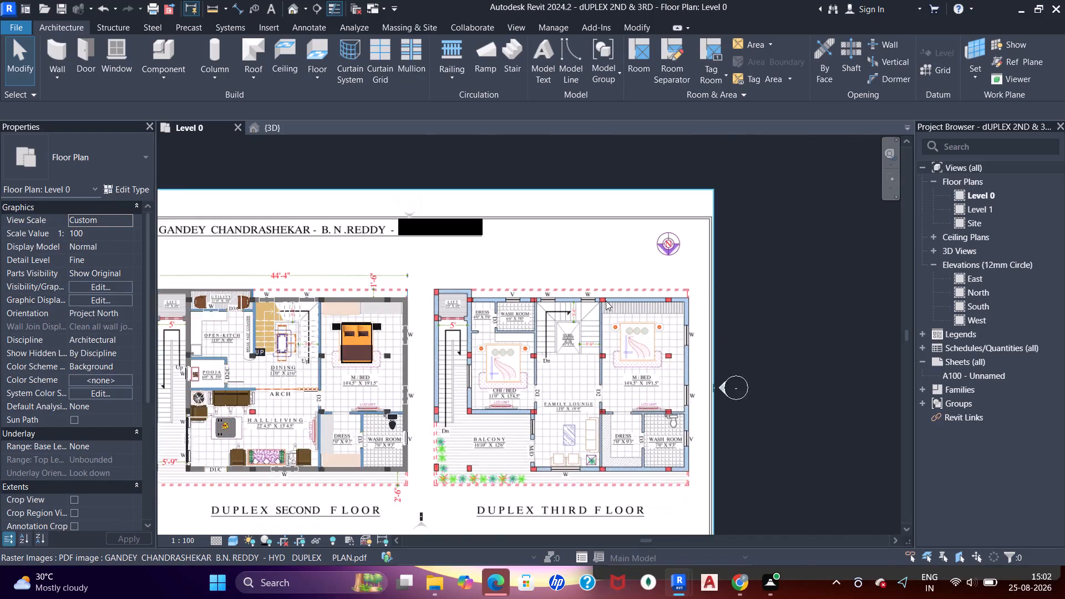
pyautogui.scroll(2, 606, 302)
pyautogui.scroll(-2, 606, 303)
pyautogui.scroll(7, 606, 303)
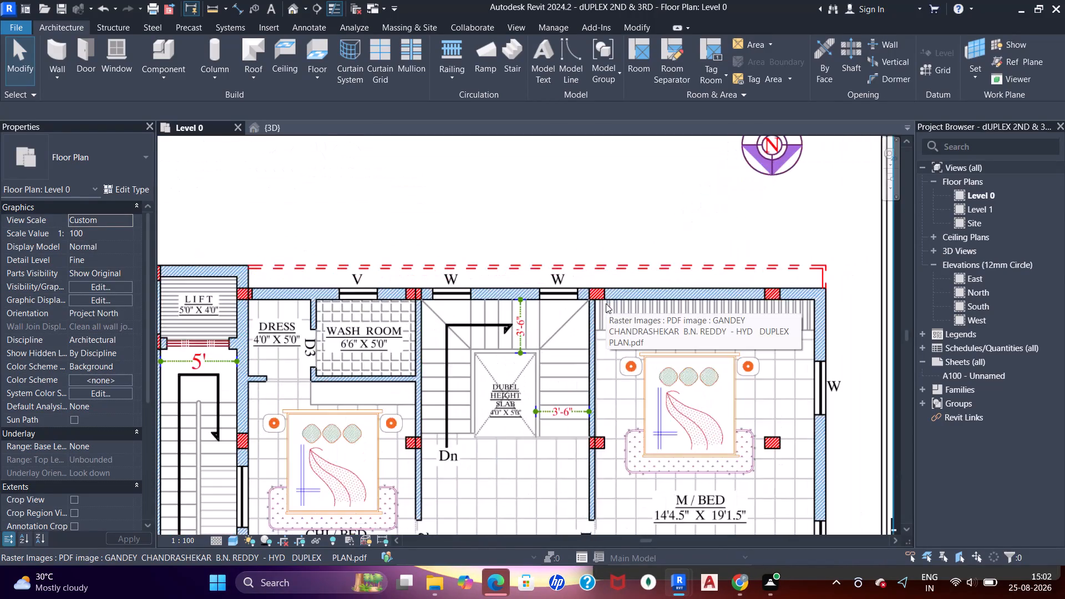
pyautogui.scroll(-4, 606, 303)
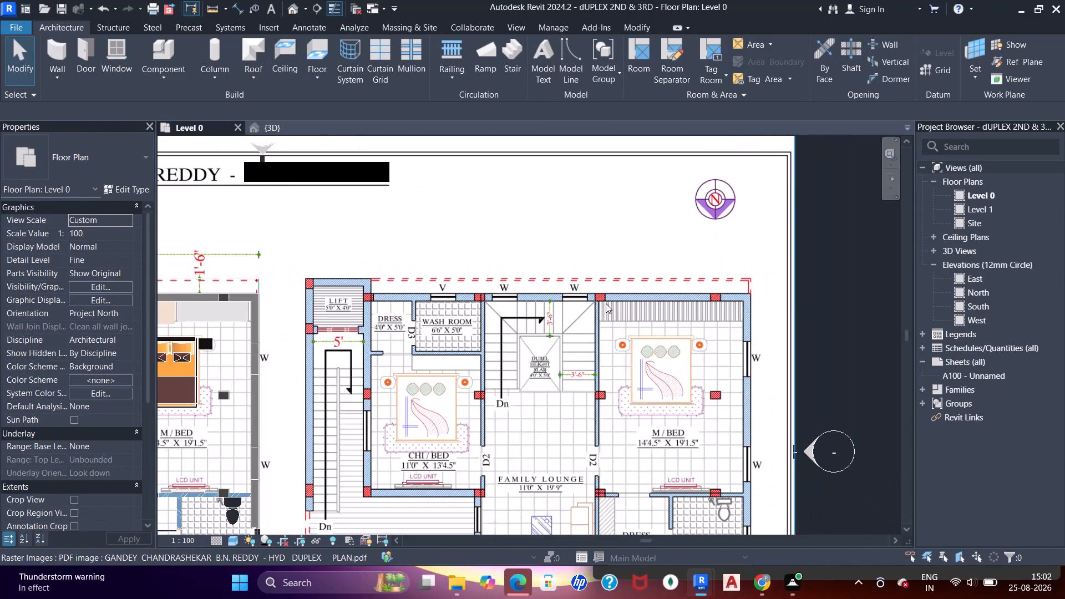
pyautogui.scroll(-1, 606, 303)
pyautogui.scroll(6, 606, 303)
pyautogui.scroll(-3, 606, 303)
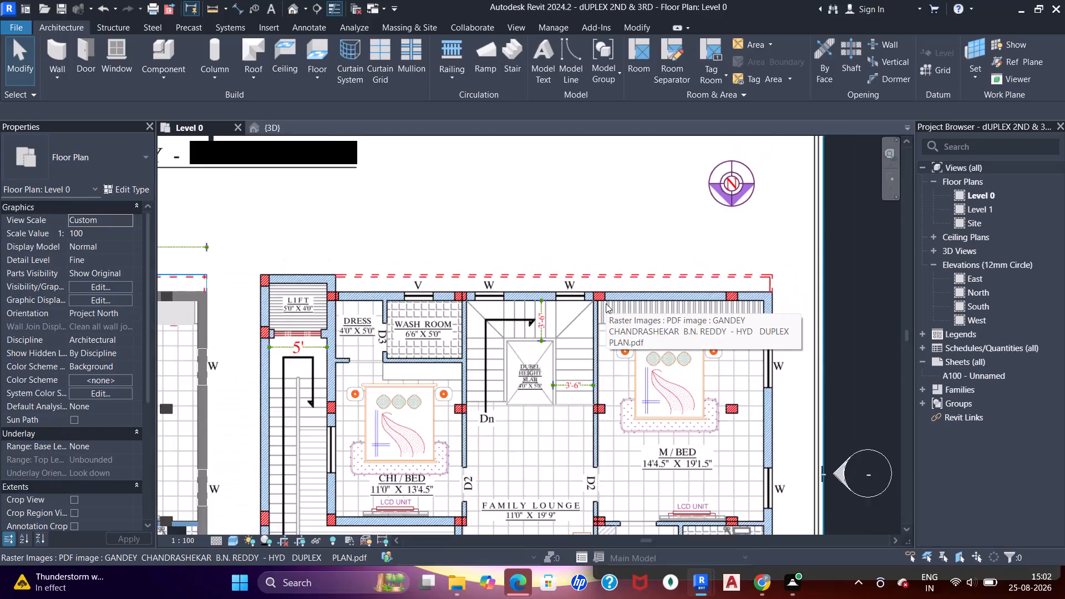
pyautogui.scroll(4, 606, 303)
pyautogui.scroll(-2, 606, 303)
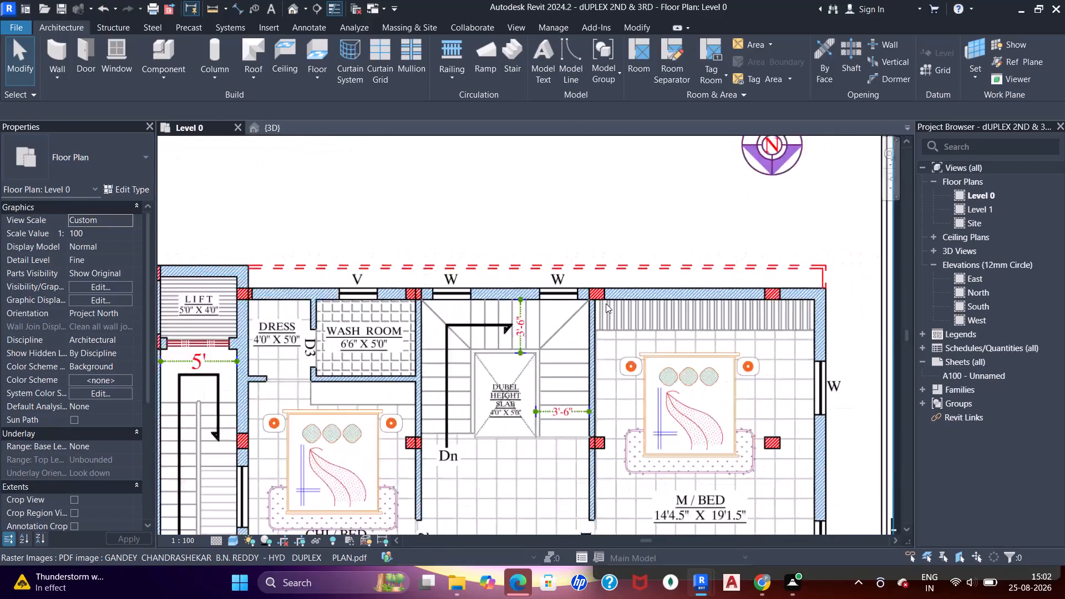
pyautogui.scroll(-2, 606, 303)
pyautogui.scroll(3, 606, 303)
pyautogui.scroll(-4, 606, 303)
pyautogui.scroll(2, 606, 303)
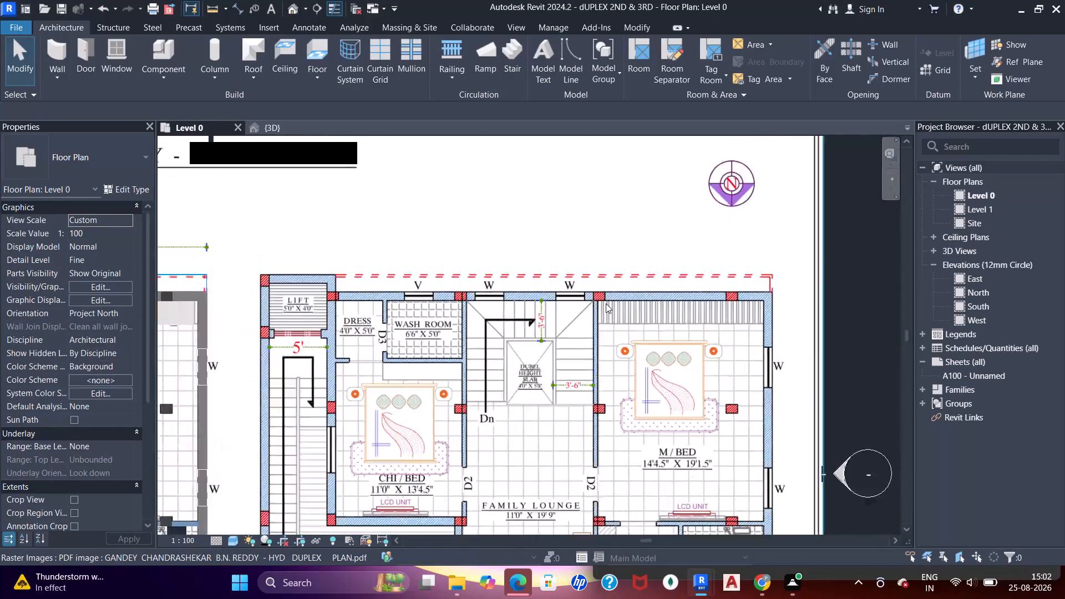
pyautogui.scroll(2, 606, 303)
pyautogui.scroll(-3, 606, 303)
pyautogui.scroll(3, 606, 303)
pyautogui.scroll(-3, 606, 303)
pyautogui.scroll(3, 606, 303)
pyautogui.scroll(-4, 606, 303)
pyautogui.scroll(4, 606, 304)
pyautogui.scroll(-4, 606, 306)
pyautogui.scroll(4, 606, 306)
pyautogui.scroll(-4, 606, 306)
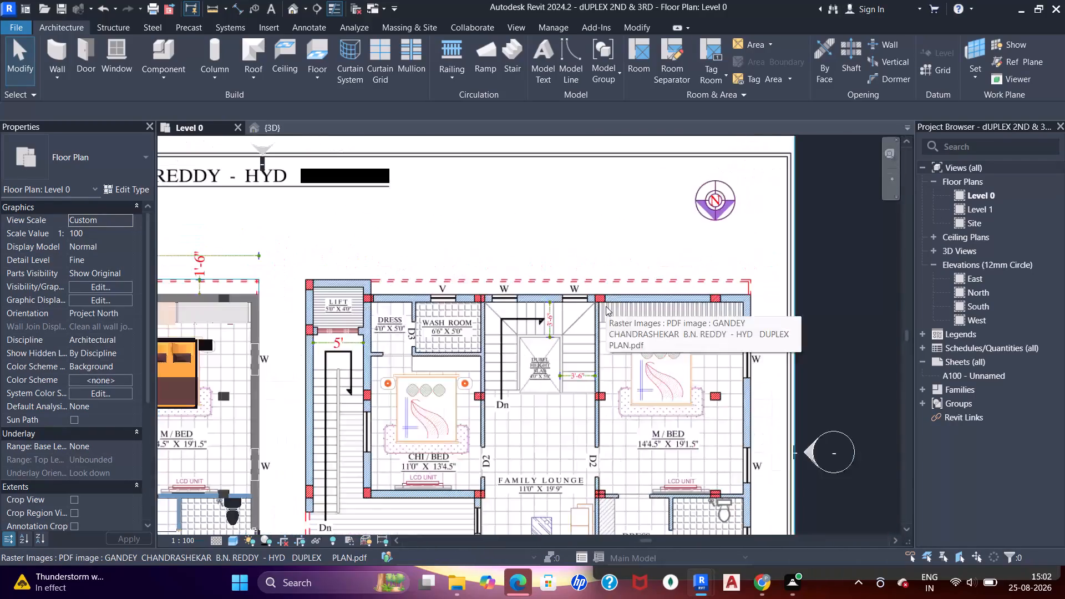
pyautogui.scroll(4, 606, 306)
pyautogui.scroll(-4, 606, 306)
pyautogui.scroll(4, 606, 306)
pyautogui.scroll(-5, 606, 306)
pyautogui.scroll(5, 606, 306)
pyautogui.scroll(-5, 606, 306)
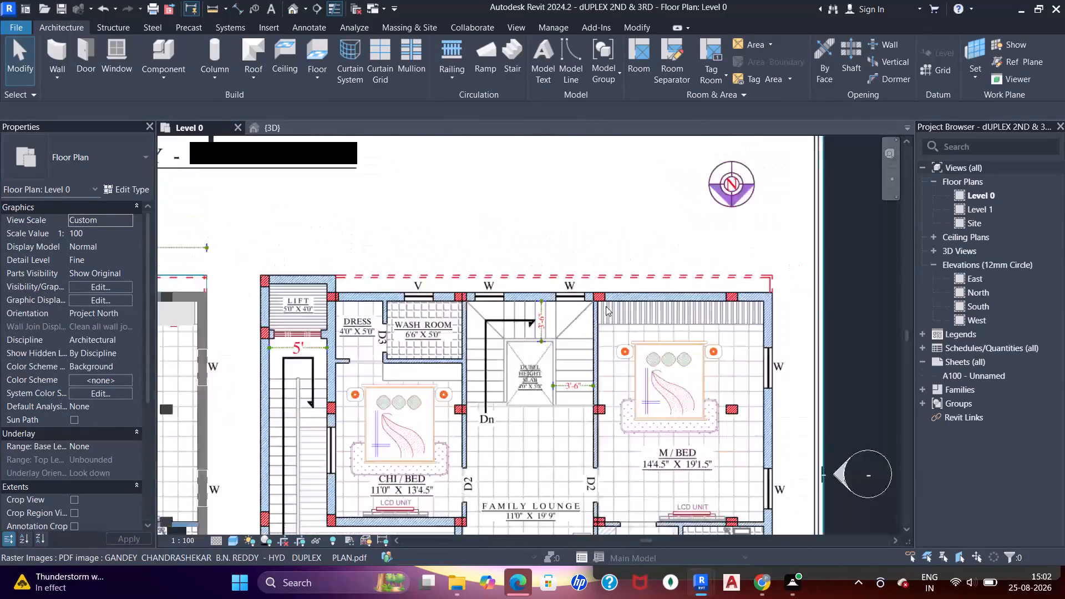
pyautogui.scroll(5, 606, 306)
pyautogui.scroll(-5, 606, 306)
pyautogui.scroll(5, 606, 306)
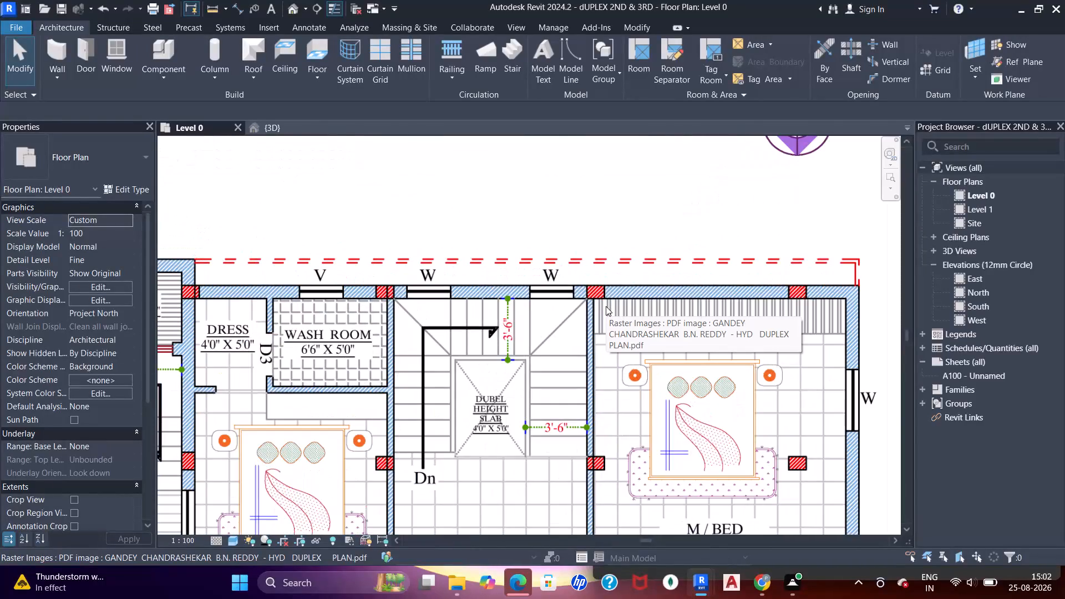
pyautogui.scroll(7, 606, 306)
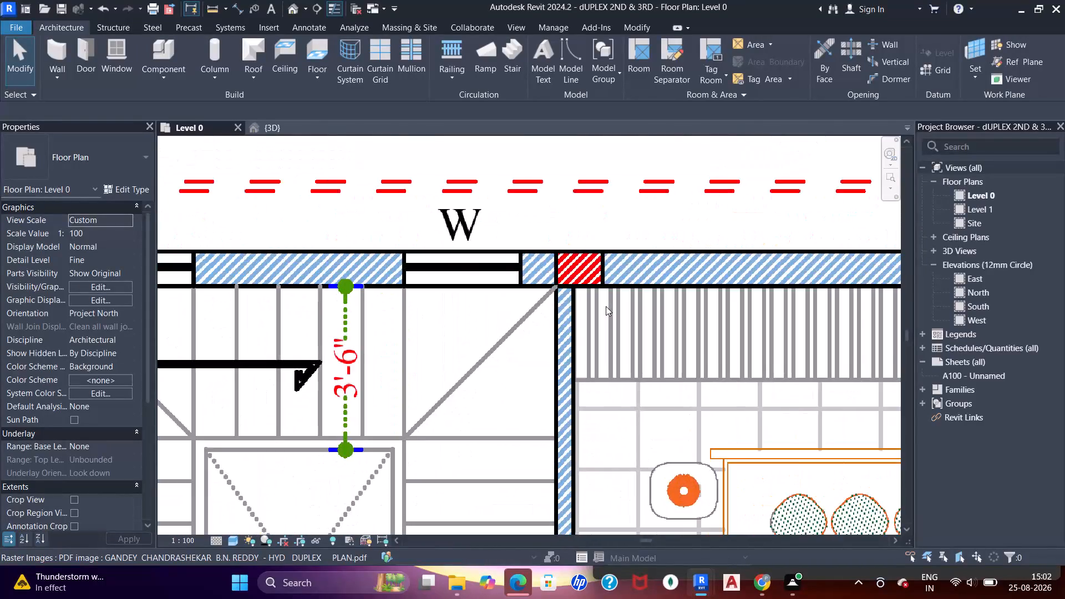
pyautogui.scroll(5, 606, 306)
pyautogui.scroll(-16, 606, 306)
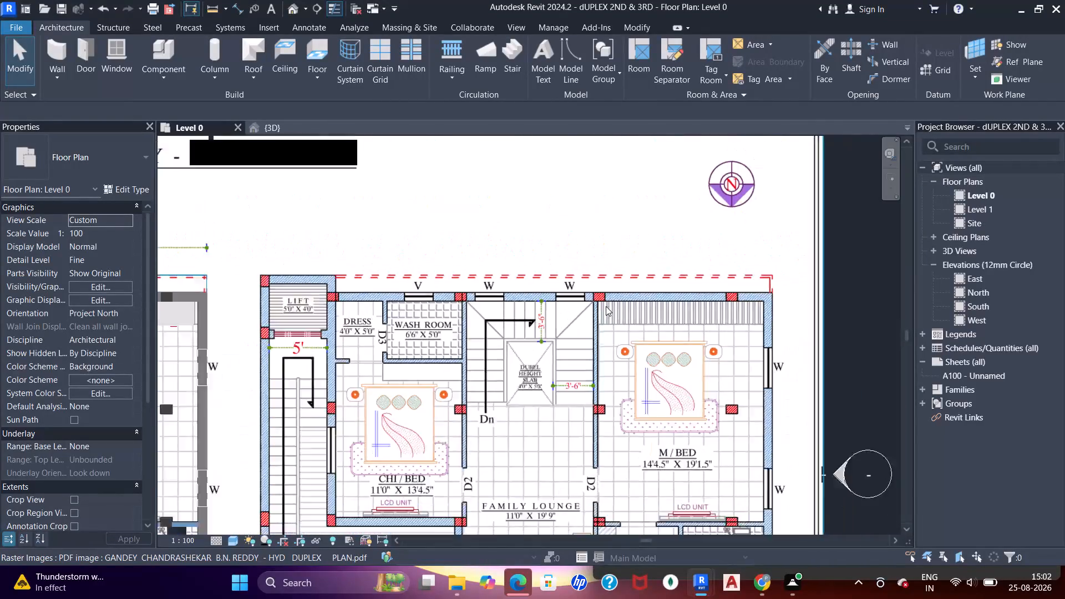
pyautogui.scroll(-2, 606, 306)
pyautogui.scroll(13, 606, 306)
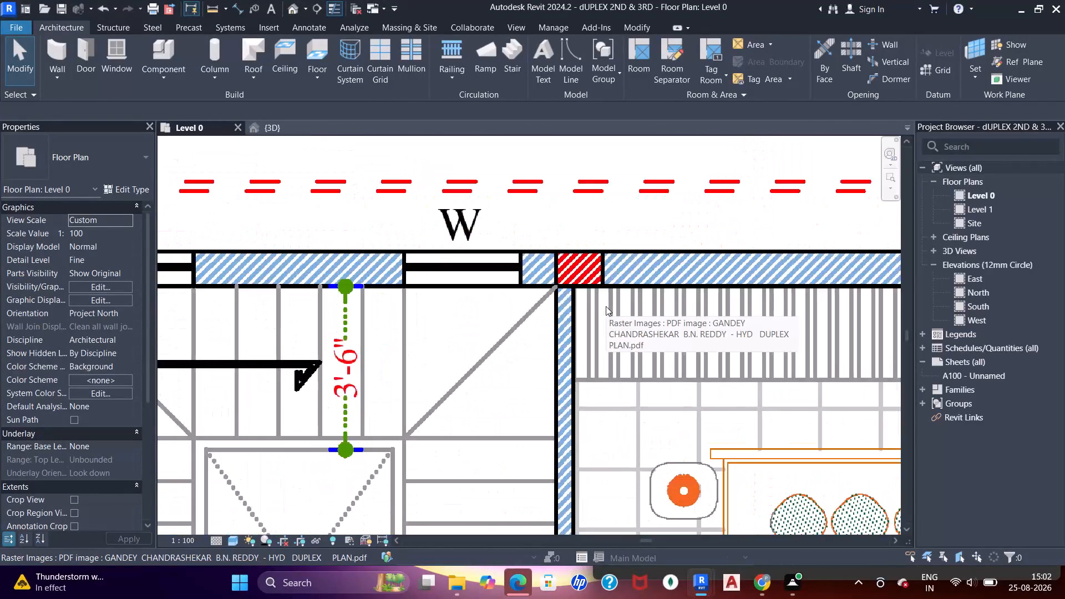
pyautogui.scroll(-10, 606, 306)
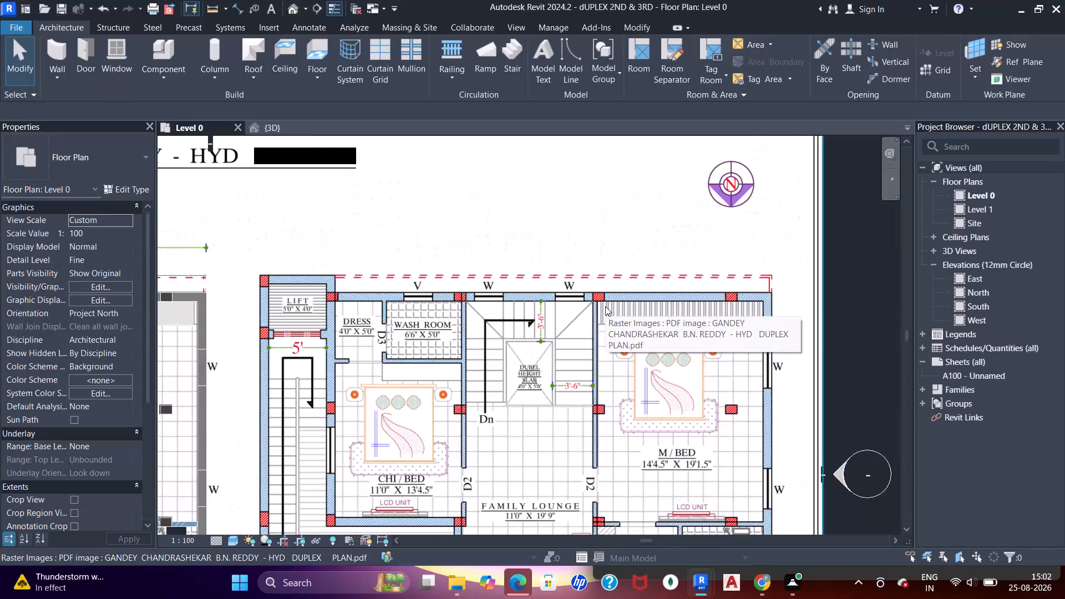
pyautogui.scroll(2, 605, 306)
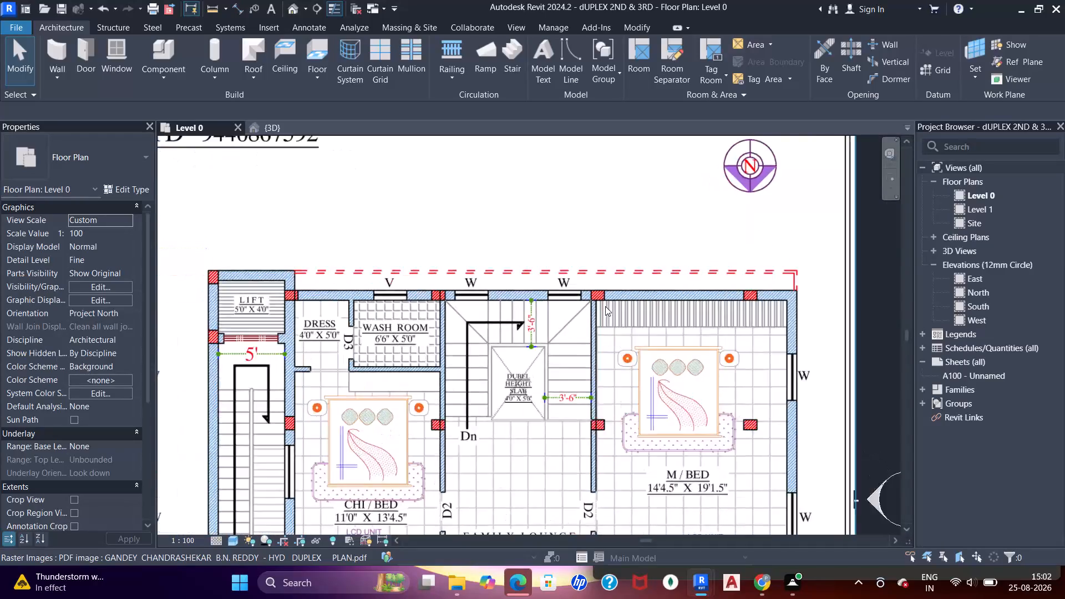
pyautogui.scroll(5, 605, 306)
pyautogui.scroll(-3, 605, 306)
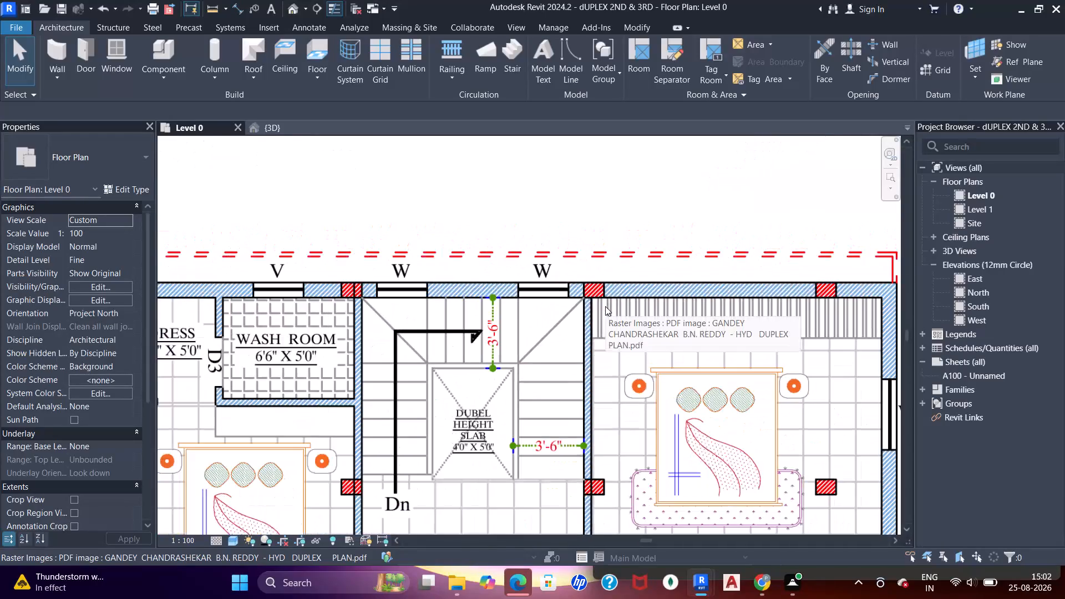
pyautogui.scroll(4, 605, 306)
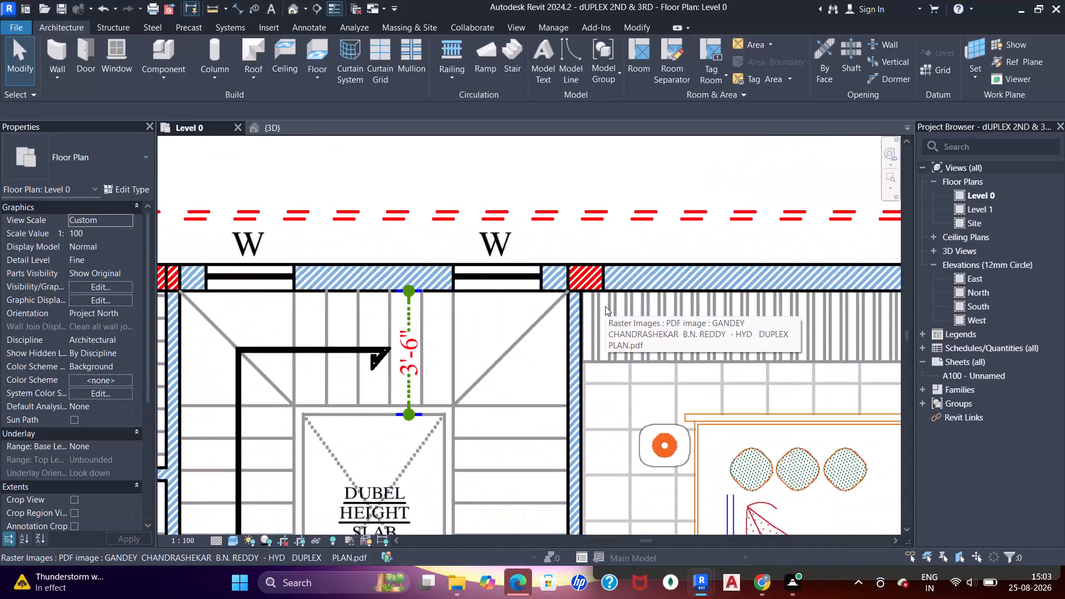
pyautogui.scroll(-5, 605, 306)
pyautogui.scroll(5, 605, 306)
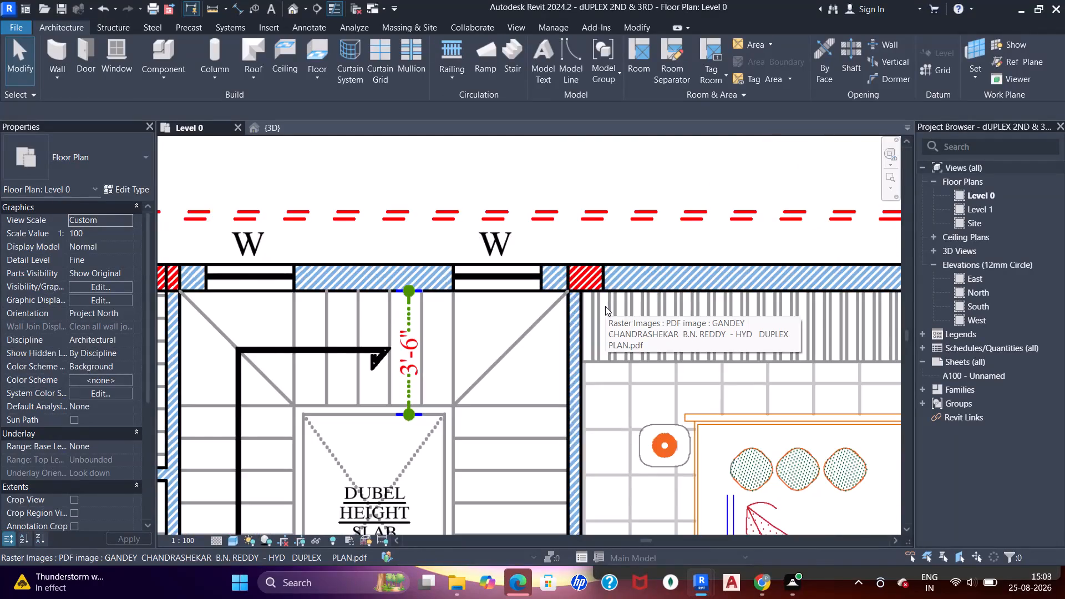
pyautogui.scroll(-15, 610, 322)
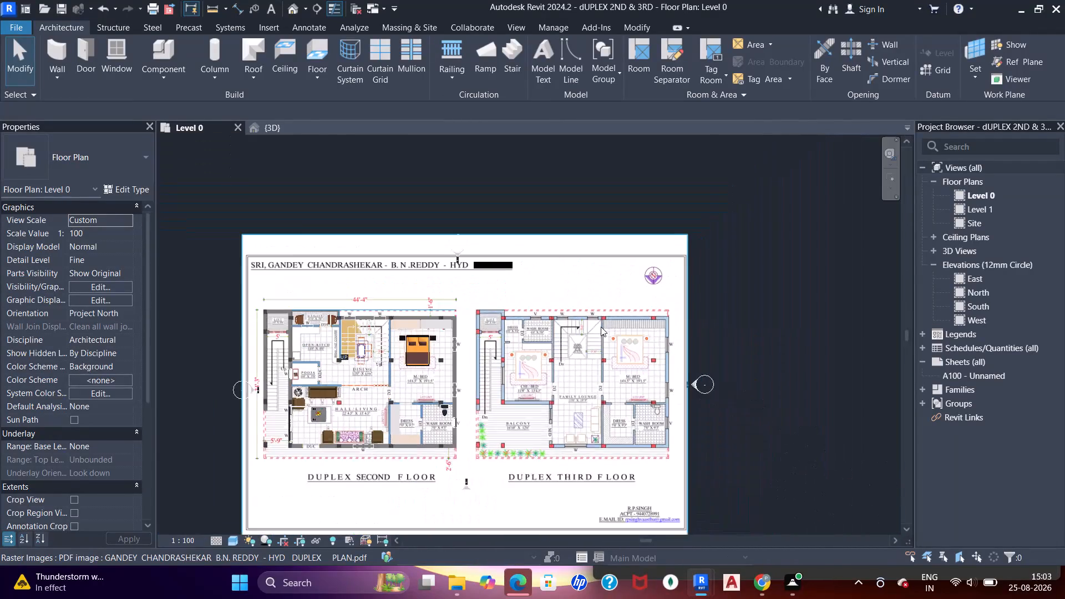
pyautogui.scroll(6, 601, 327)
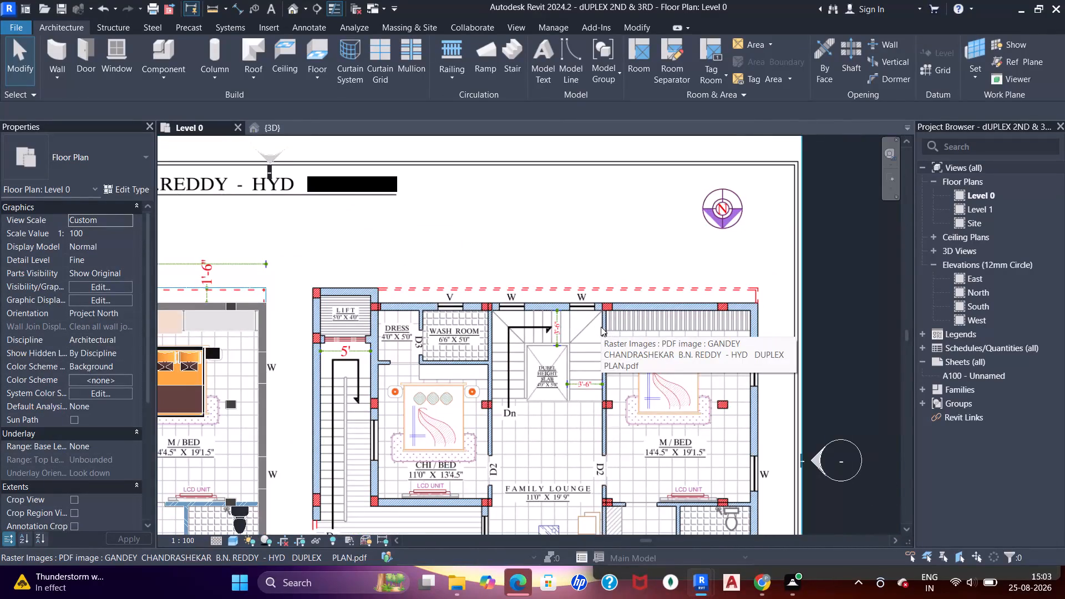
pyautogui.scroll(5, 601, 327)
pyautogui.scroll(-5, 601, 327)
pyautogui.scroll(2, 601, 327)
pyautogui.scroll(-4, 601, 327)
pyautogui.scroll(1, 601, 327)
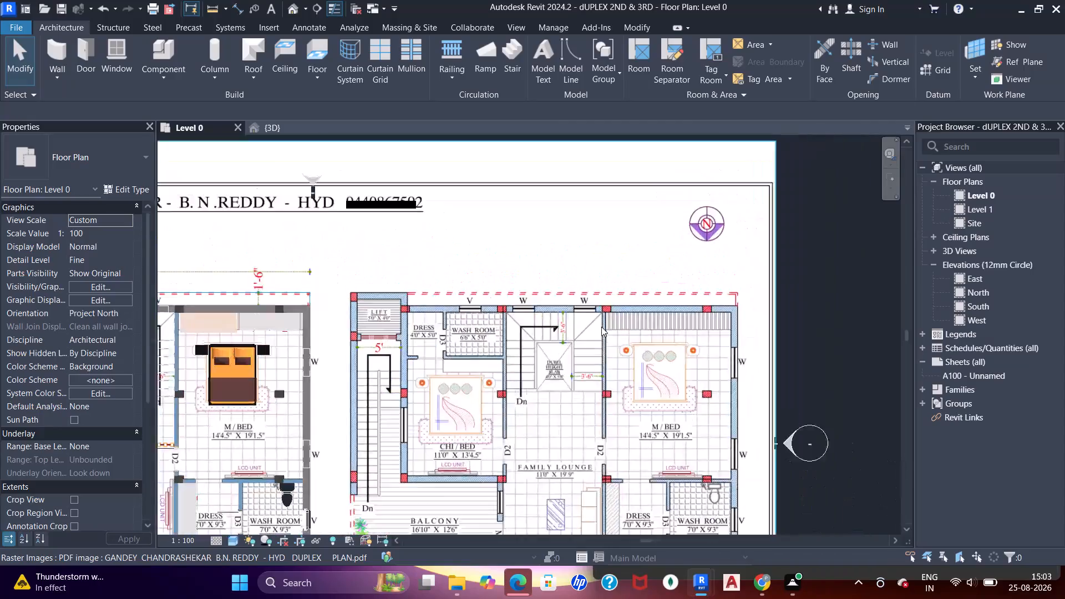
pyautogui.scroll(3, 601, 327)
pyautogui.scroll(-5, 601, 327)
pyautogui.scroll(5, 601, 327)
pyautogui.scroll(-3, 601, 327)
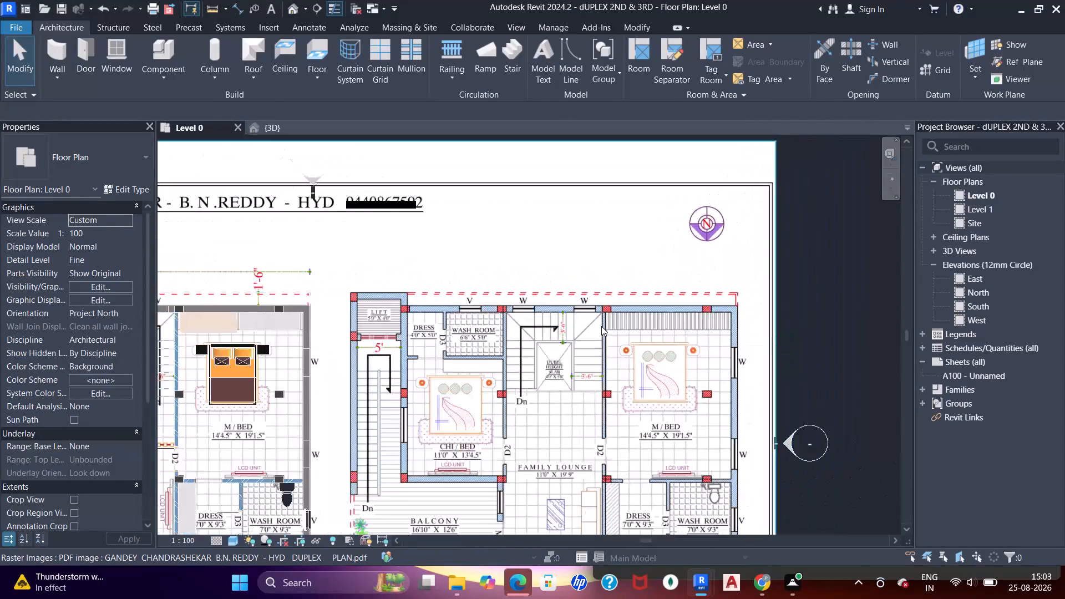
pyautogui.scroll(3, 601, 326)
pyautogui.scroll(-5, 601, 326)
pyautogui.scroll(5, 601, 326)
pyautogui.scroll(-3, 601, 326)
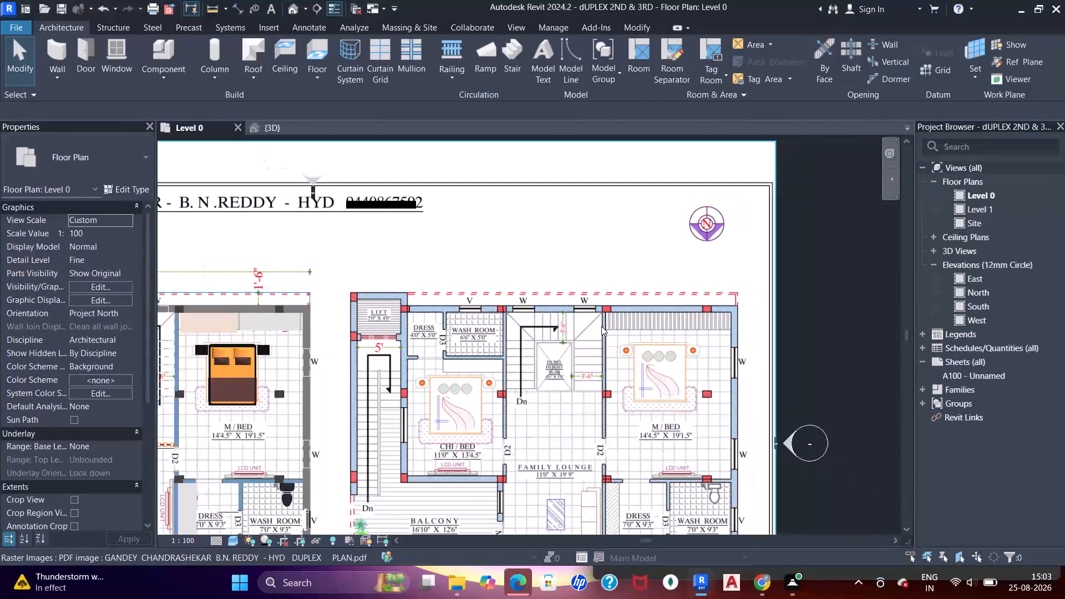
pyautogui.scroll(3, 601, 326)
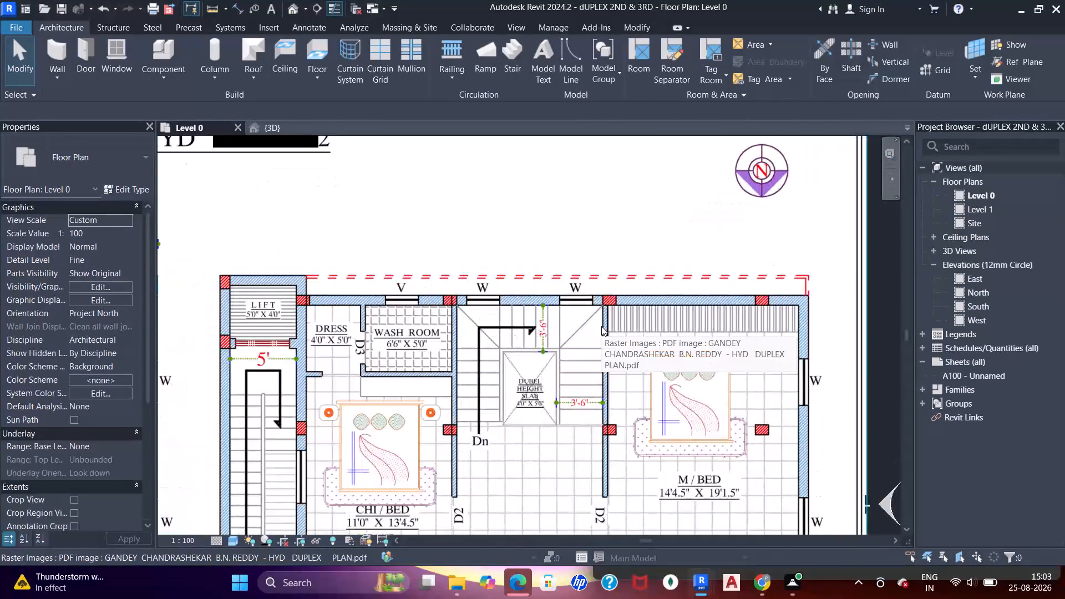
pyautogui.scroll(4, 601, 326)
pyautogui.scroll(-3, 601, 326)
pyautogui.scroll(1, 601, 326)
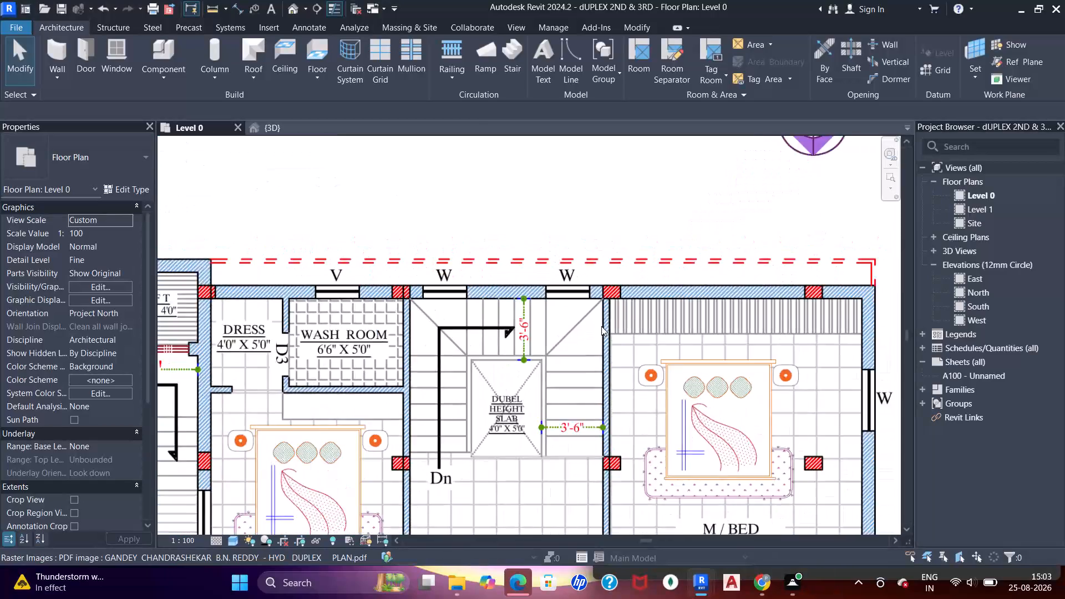
# Inspect the wall between the staircase and the master bedroom on the third floor plan up close.
pyautogui.scroll(2, 601, 326)
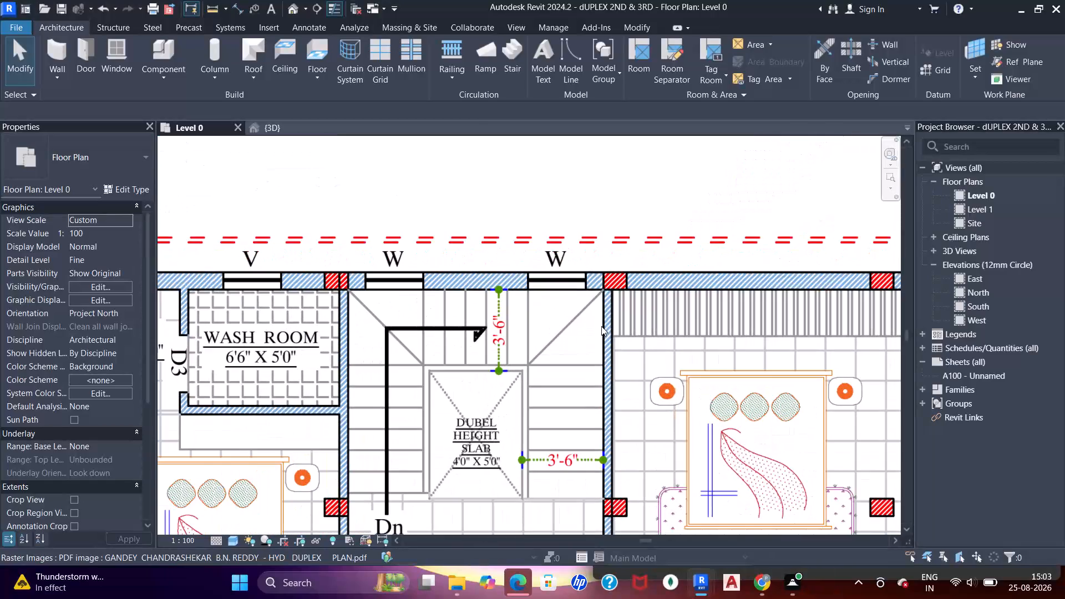
pyautogui.scroll(11, 602, 326)
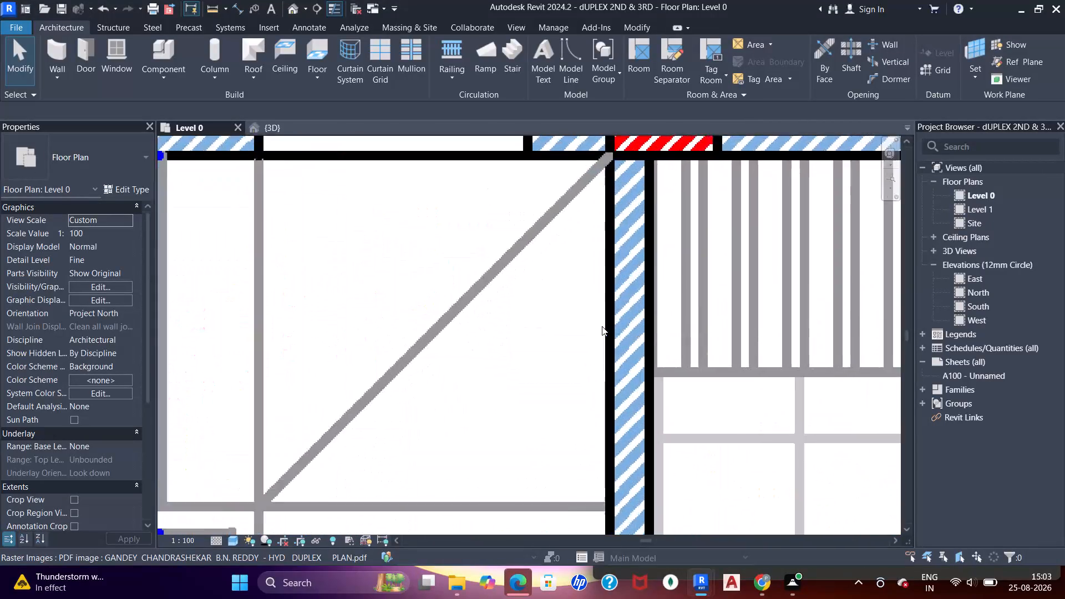
pyautogui.scroll(9, 602, 326)
pyautogui.scroll(-10, 602, 326)
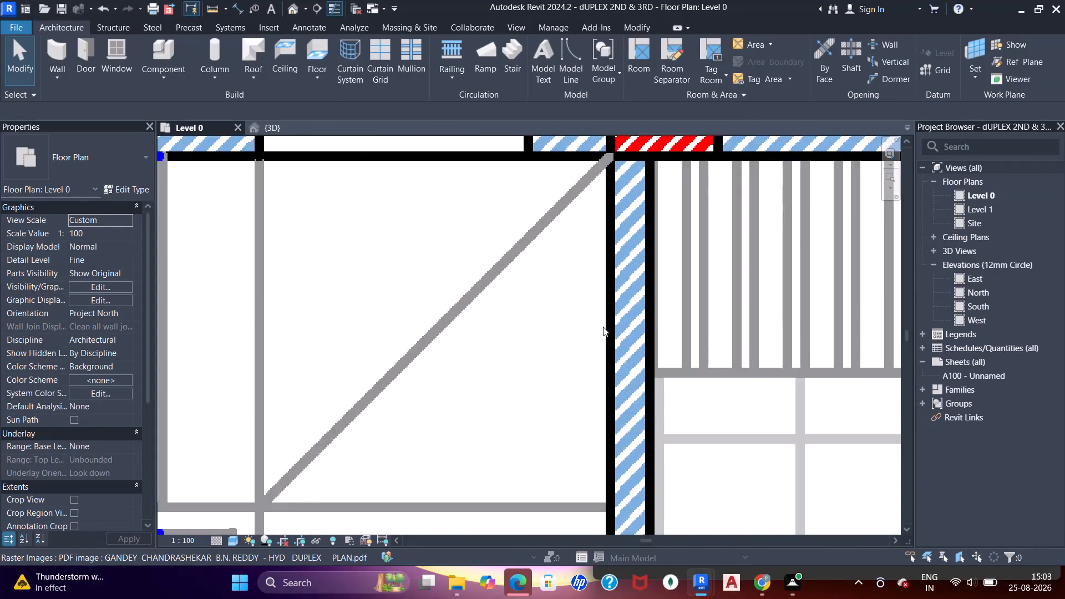
pyautogui.scroll(-4, 603, 327)
pyautogui.scroll(5, 606, 335)
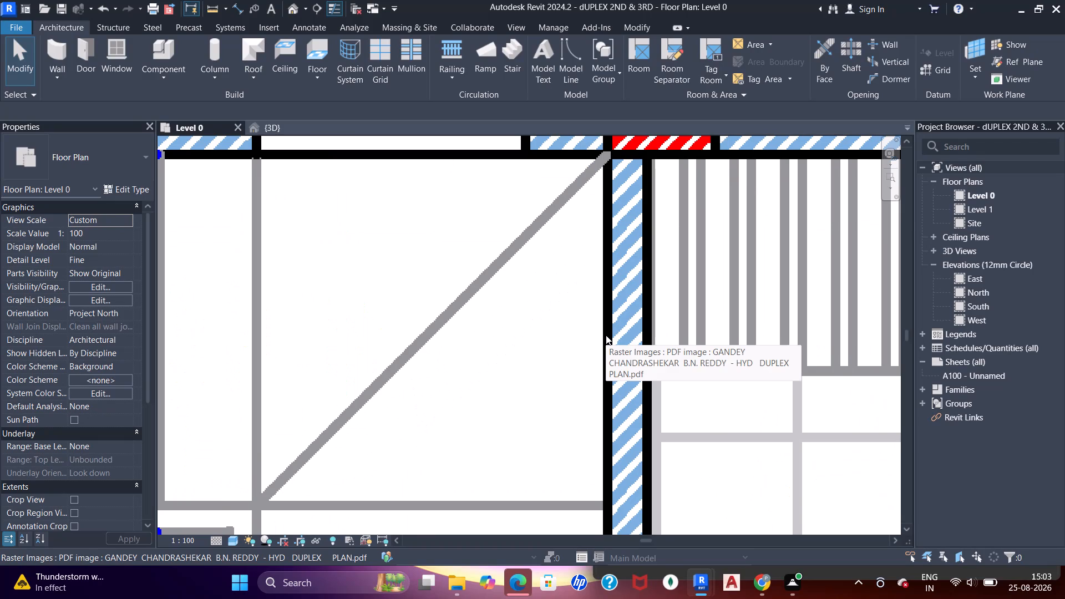
pyautogui.scroll(3, 606, 335)
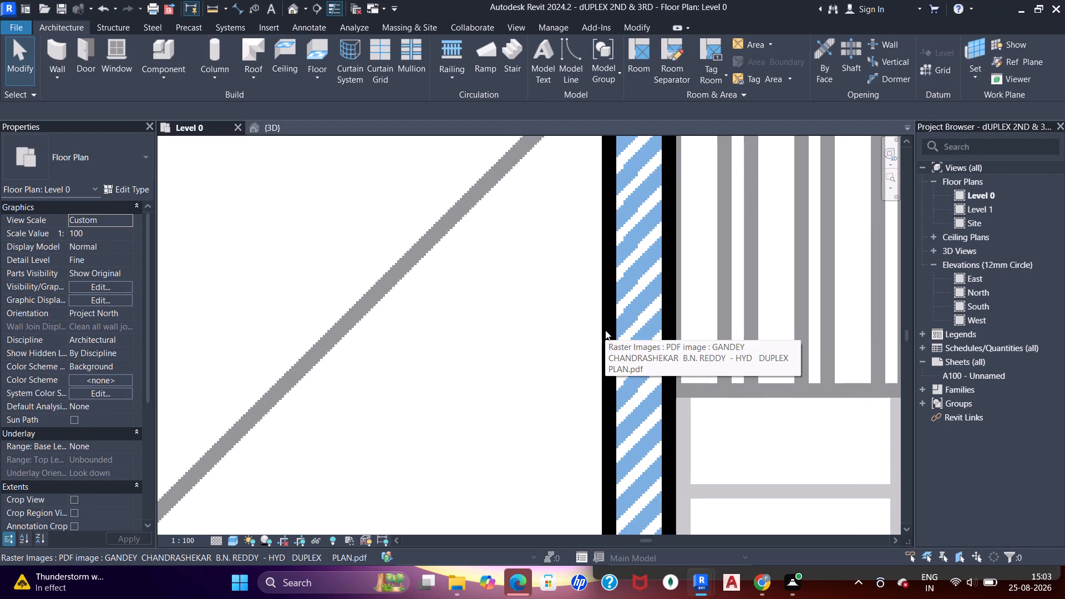
pyautogui.scroll(2, 262, 455)
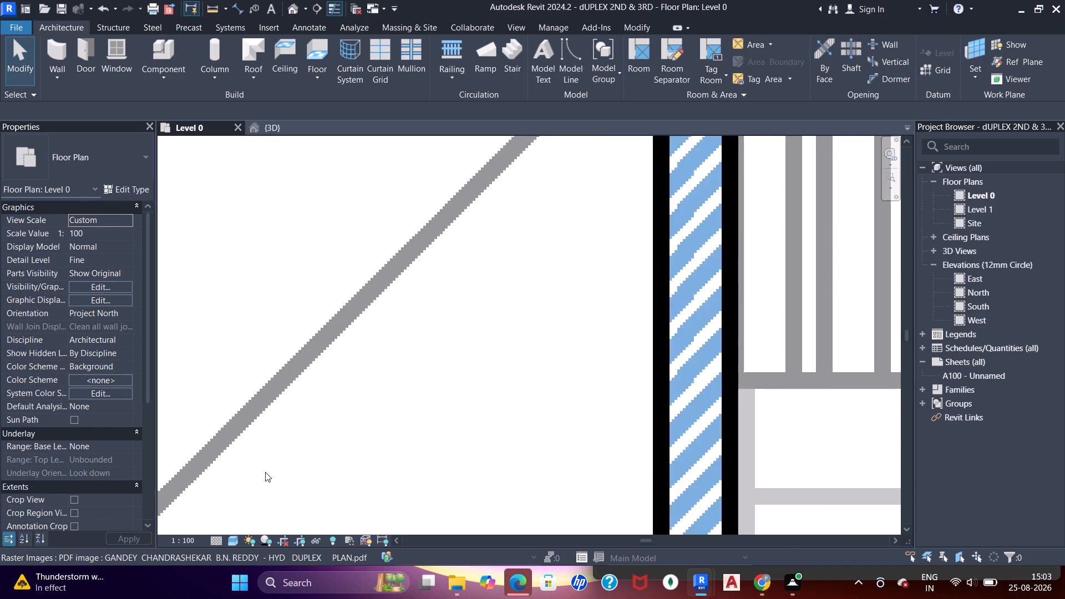
pyautogui.scroll(1, 271, 478)
pyautogui.scroll(-2, 275, 480)
pyautogui.scroll(1, 276, 484)
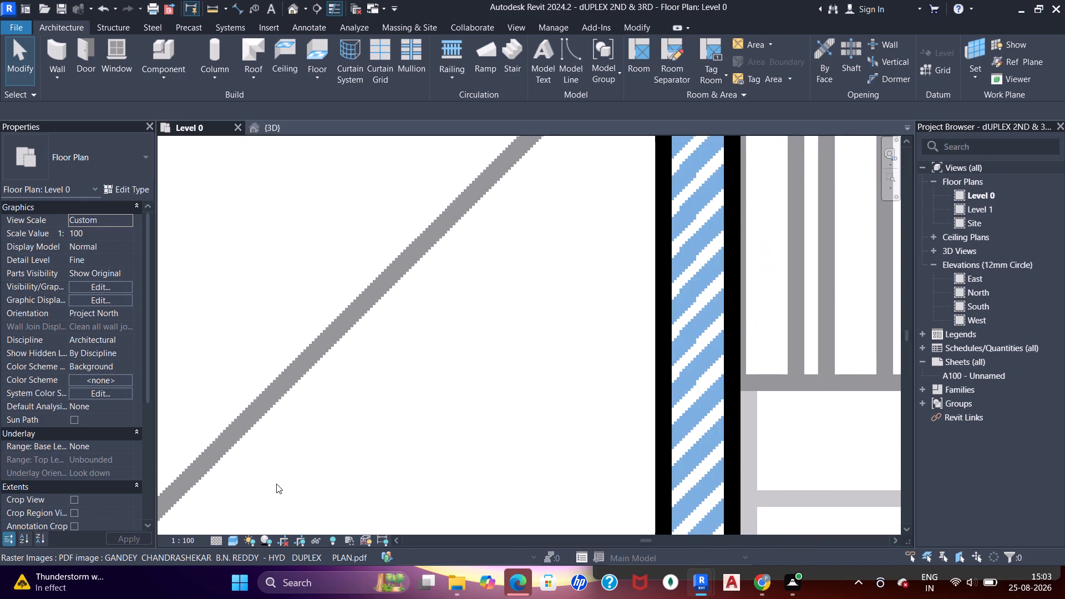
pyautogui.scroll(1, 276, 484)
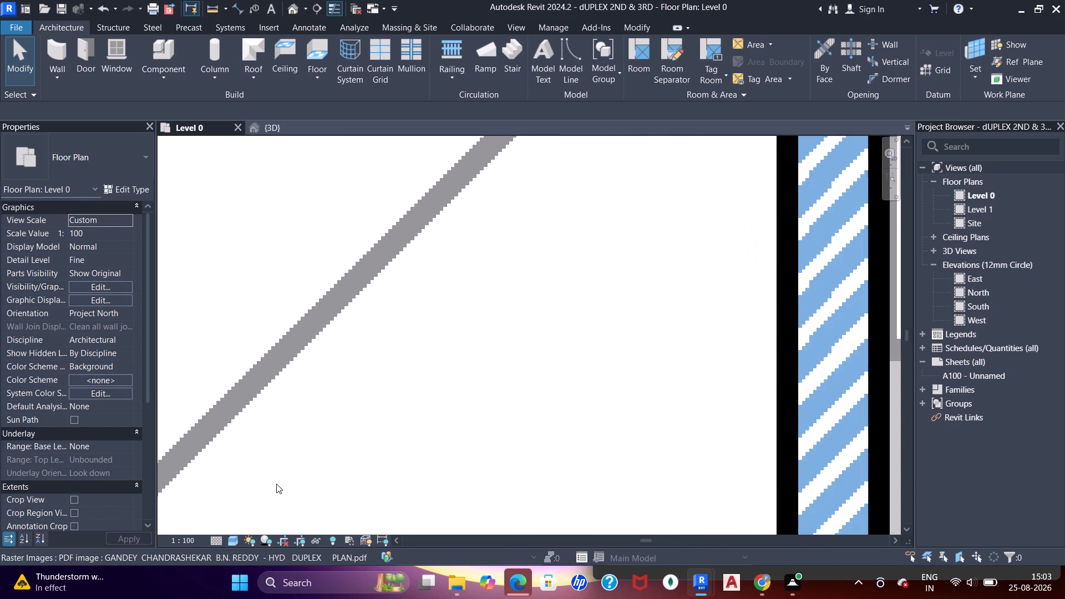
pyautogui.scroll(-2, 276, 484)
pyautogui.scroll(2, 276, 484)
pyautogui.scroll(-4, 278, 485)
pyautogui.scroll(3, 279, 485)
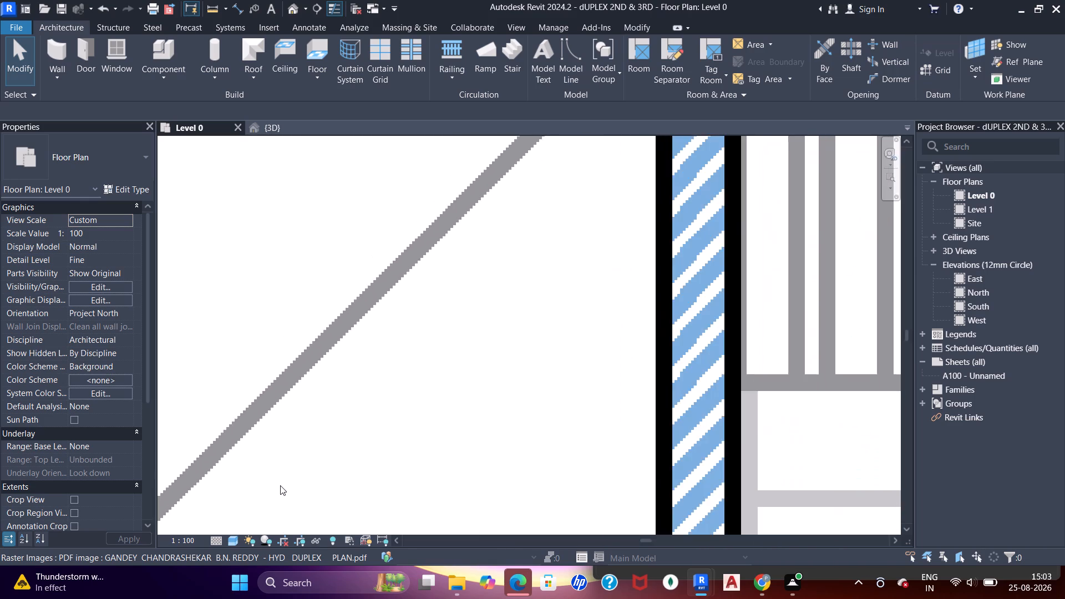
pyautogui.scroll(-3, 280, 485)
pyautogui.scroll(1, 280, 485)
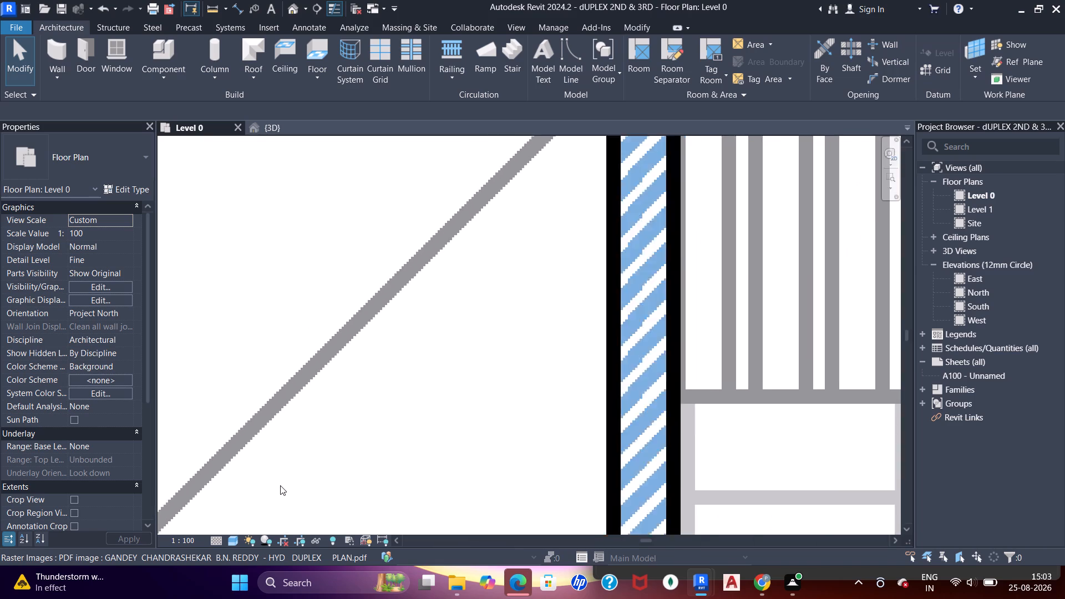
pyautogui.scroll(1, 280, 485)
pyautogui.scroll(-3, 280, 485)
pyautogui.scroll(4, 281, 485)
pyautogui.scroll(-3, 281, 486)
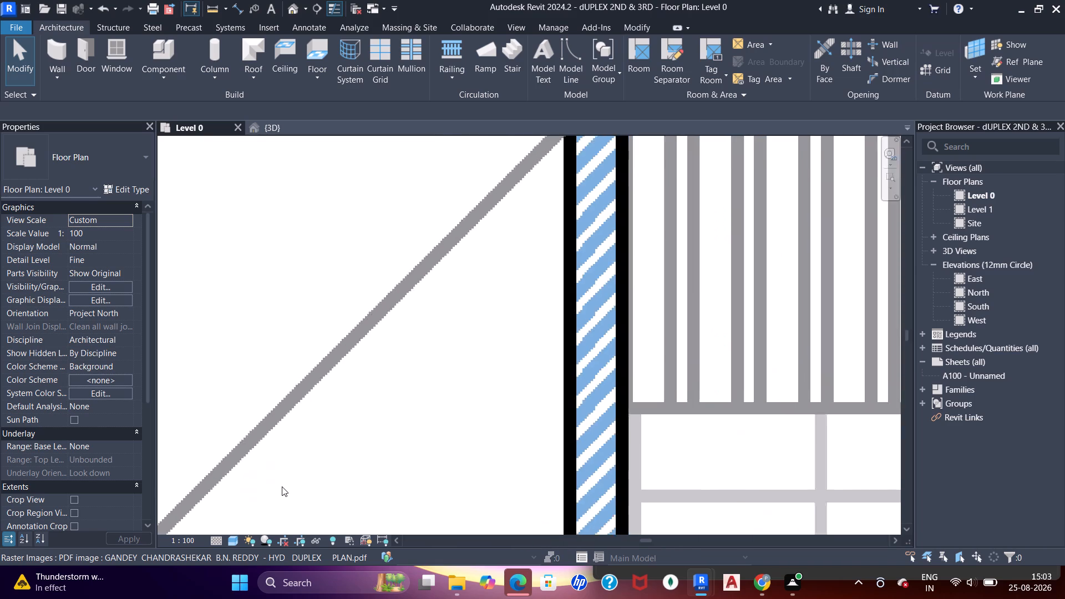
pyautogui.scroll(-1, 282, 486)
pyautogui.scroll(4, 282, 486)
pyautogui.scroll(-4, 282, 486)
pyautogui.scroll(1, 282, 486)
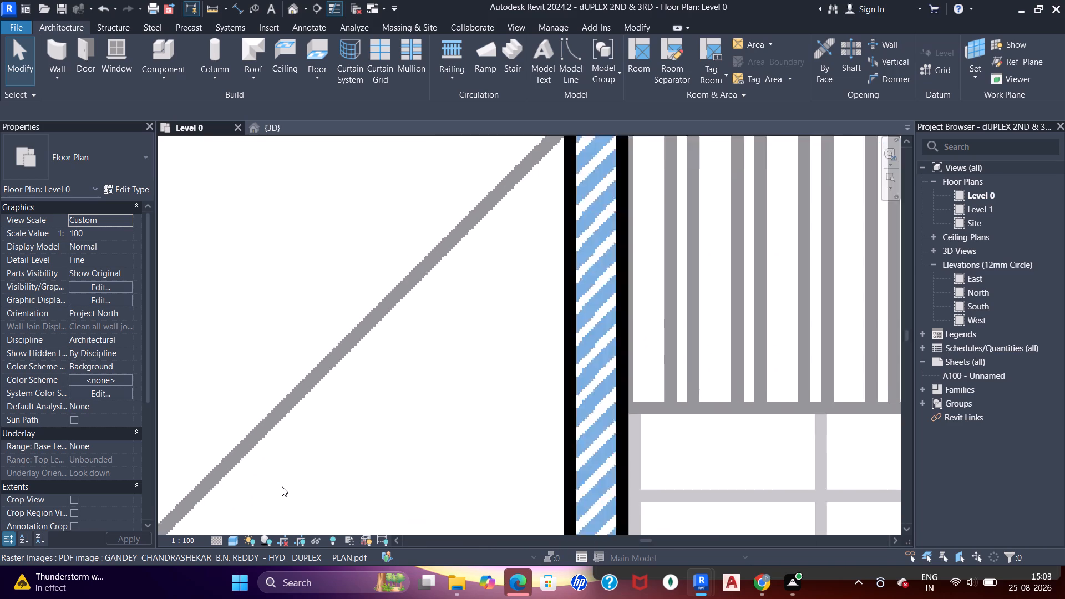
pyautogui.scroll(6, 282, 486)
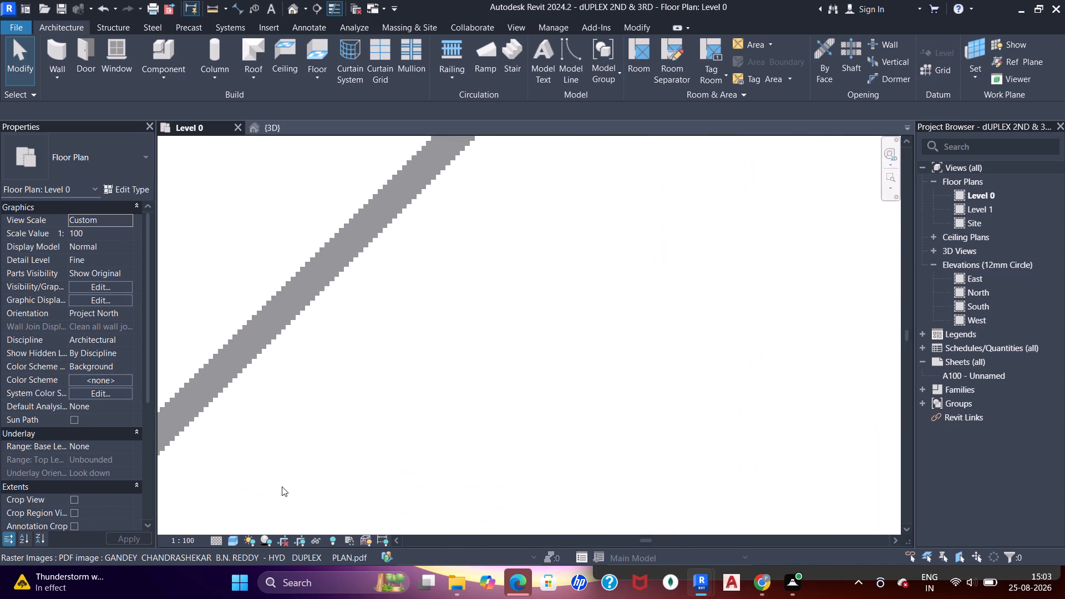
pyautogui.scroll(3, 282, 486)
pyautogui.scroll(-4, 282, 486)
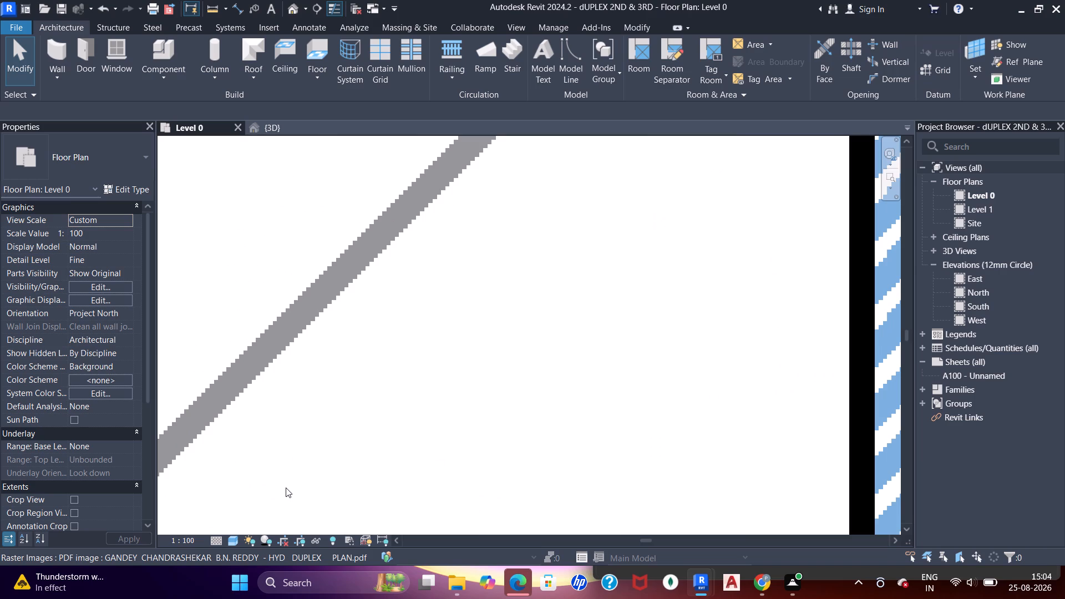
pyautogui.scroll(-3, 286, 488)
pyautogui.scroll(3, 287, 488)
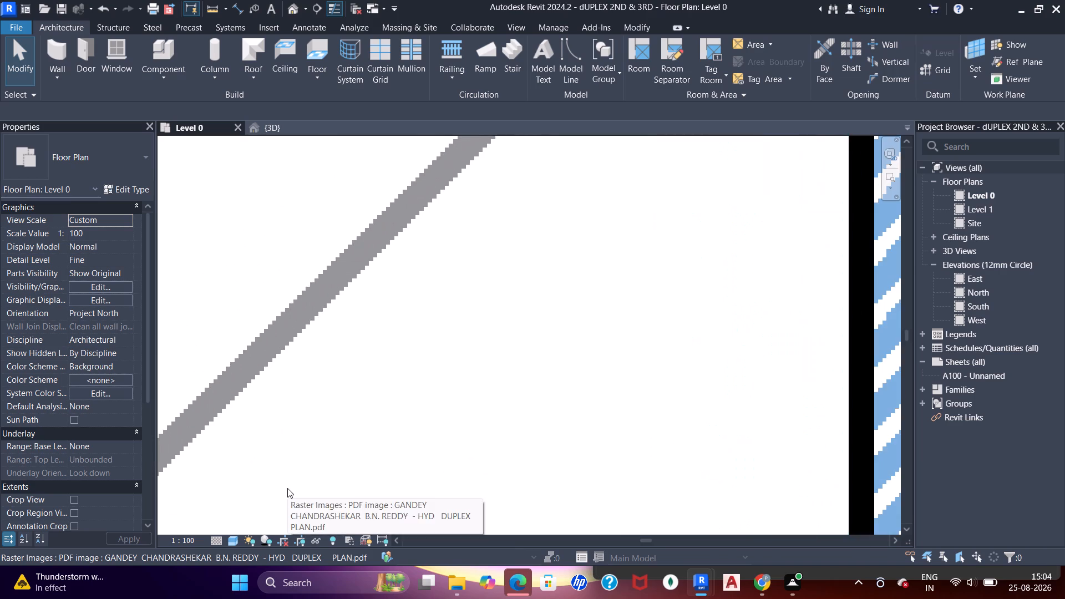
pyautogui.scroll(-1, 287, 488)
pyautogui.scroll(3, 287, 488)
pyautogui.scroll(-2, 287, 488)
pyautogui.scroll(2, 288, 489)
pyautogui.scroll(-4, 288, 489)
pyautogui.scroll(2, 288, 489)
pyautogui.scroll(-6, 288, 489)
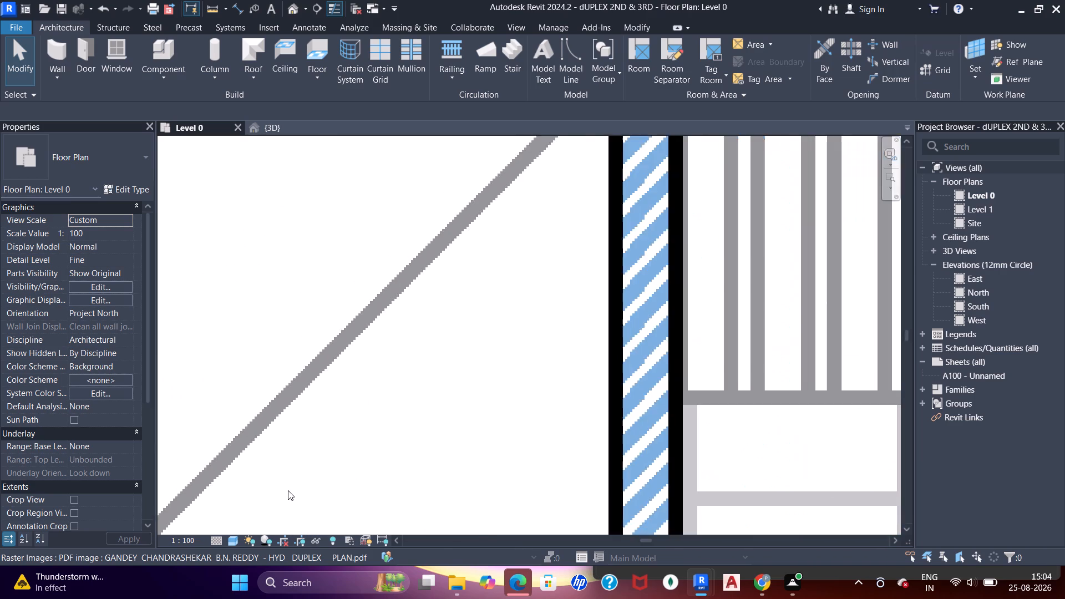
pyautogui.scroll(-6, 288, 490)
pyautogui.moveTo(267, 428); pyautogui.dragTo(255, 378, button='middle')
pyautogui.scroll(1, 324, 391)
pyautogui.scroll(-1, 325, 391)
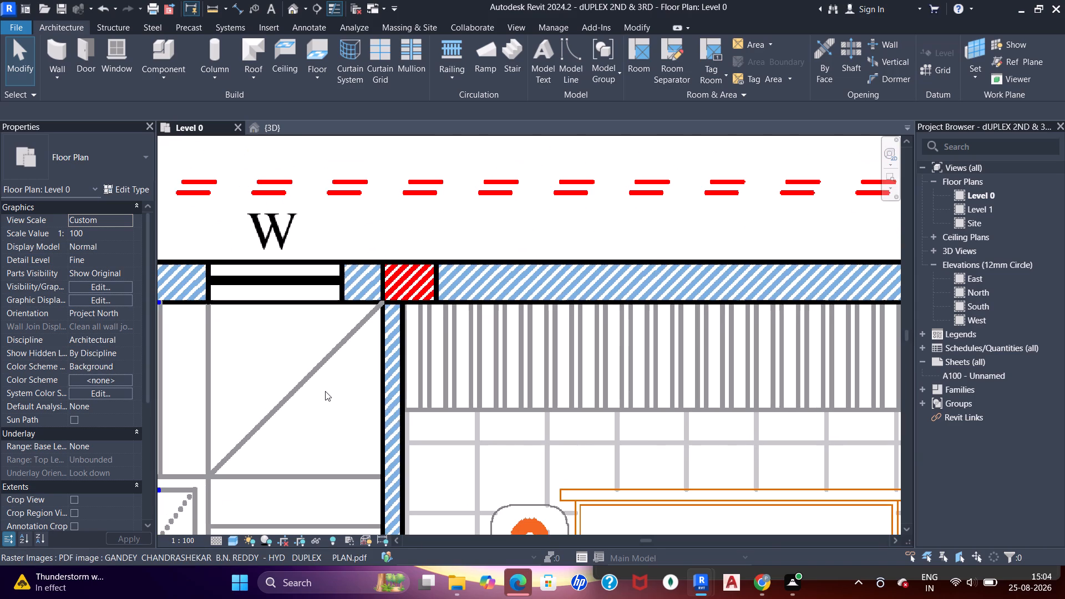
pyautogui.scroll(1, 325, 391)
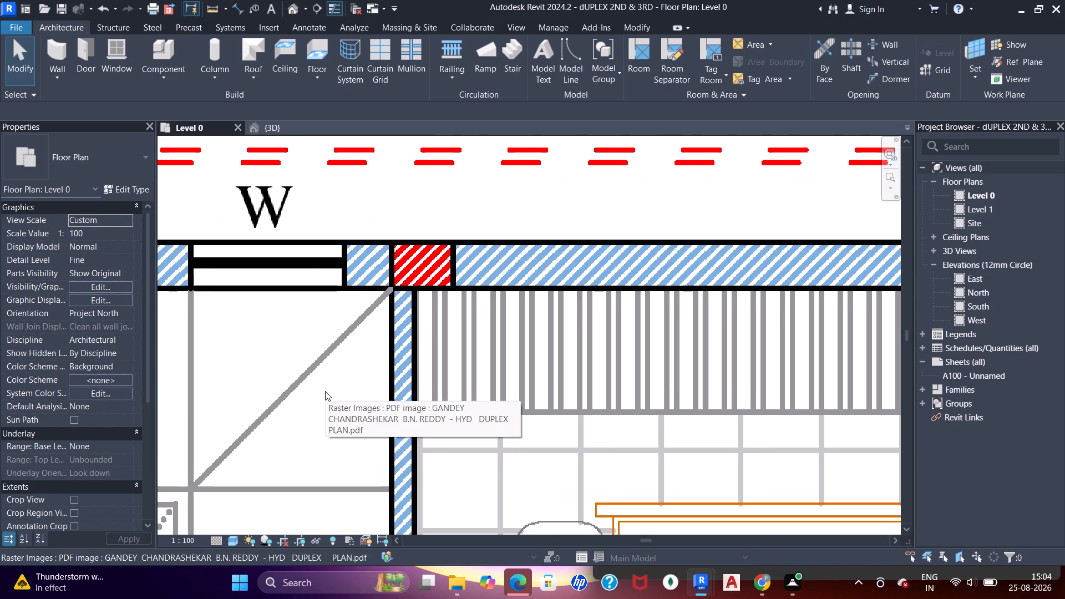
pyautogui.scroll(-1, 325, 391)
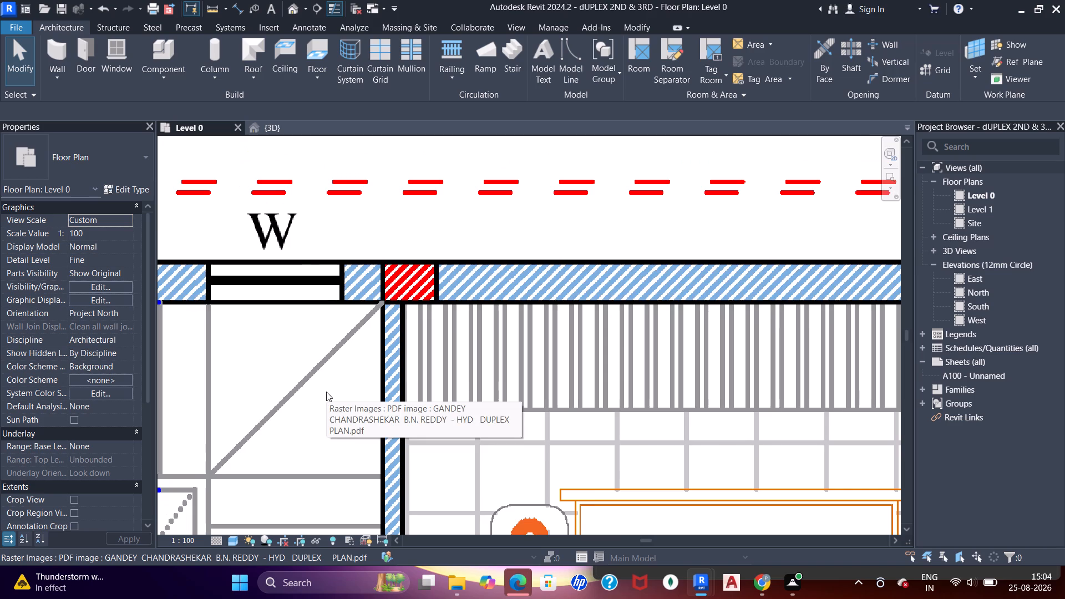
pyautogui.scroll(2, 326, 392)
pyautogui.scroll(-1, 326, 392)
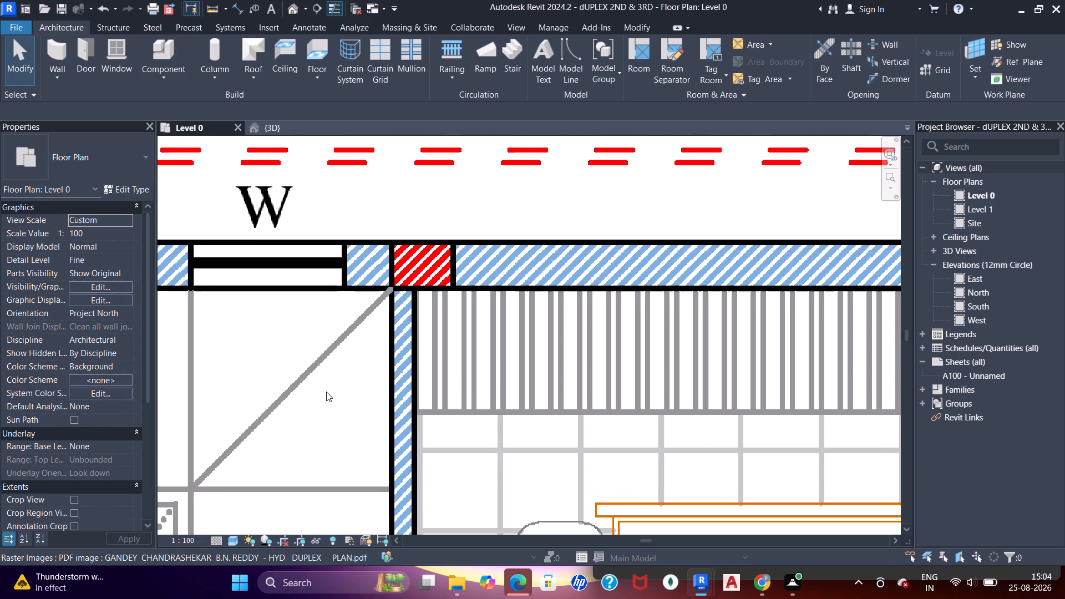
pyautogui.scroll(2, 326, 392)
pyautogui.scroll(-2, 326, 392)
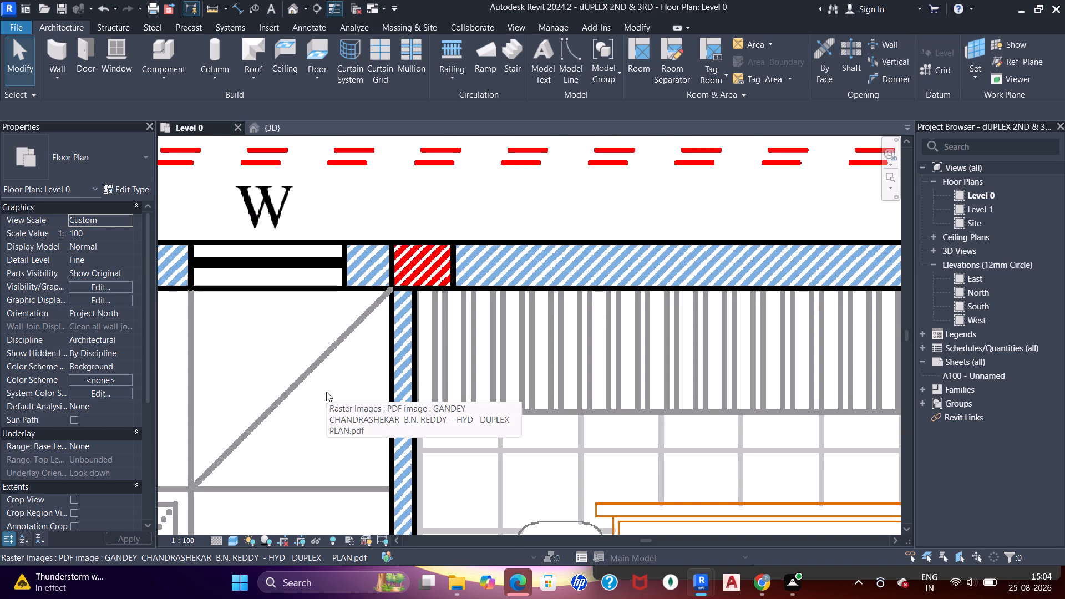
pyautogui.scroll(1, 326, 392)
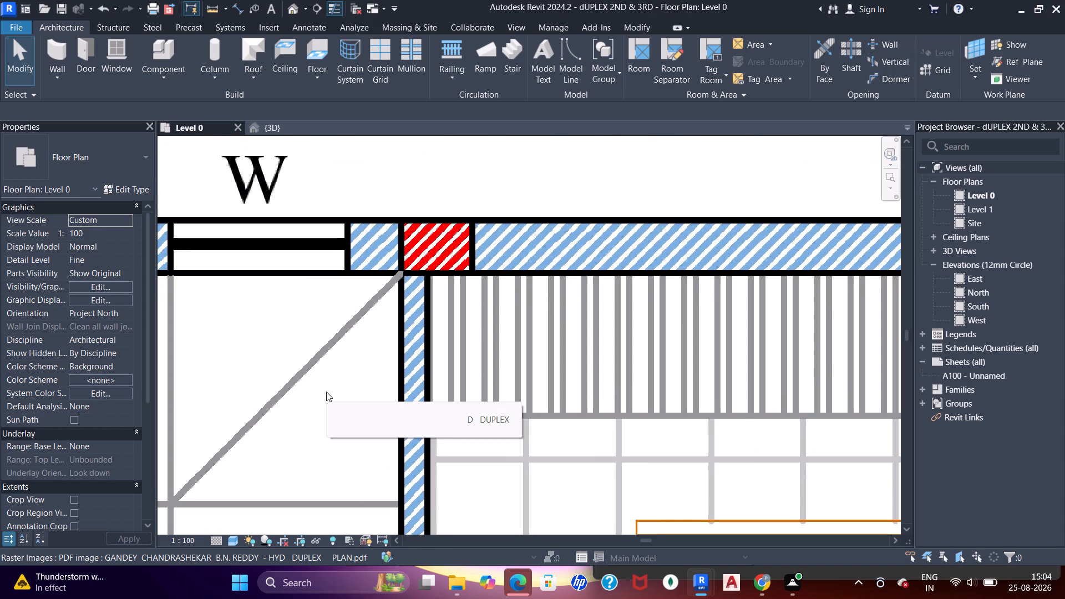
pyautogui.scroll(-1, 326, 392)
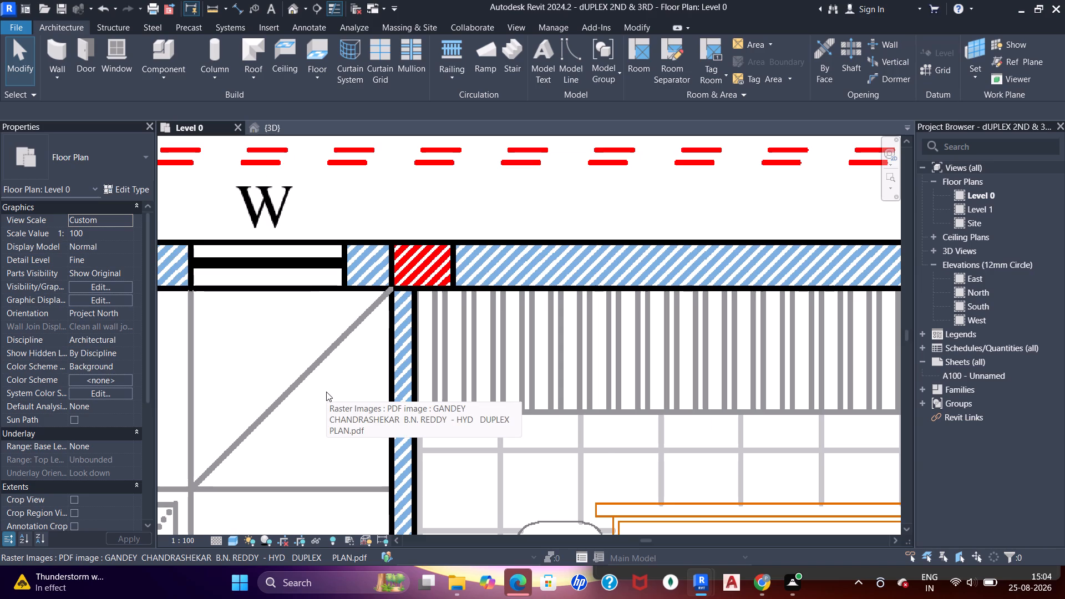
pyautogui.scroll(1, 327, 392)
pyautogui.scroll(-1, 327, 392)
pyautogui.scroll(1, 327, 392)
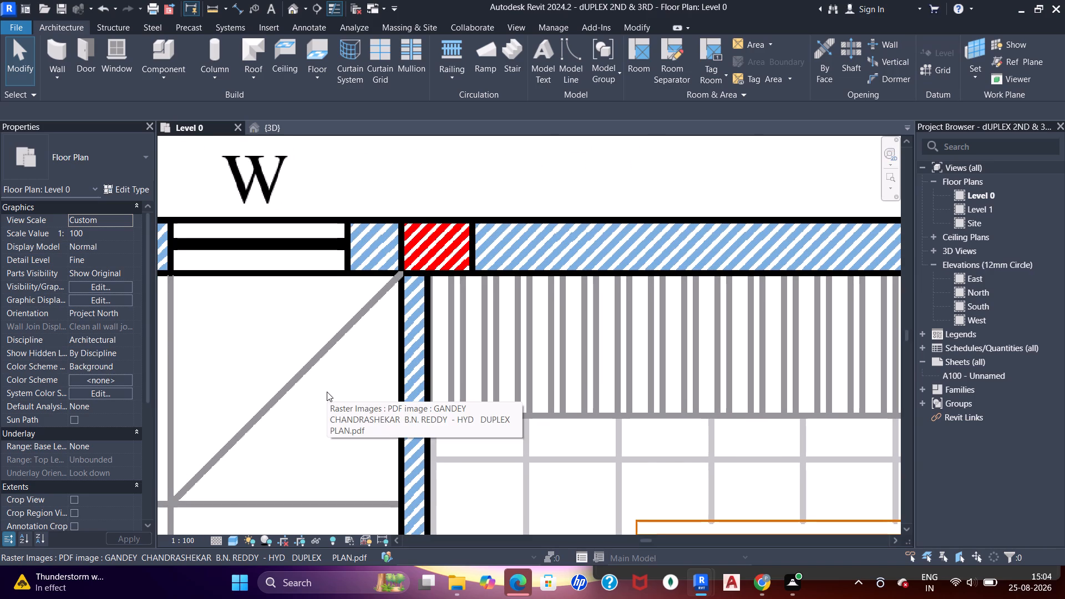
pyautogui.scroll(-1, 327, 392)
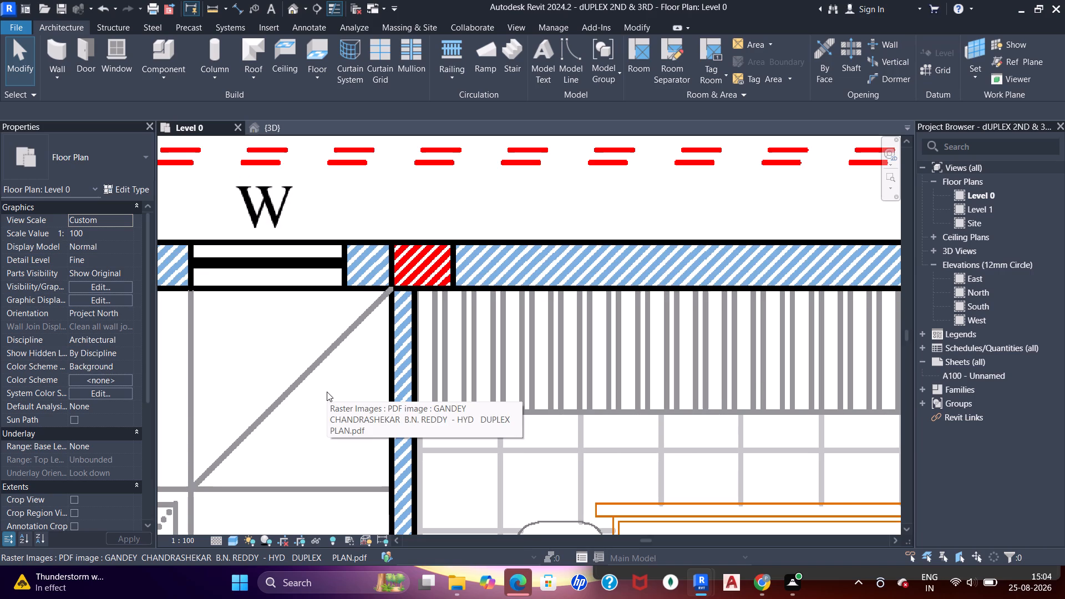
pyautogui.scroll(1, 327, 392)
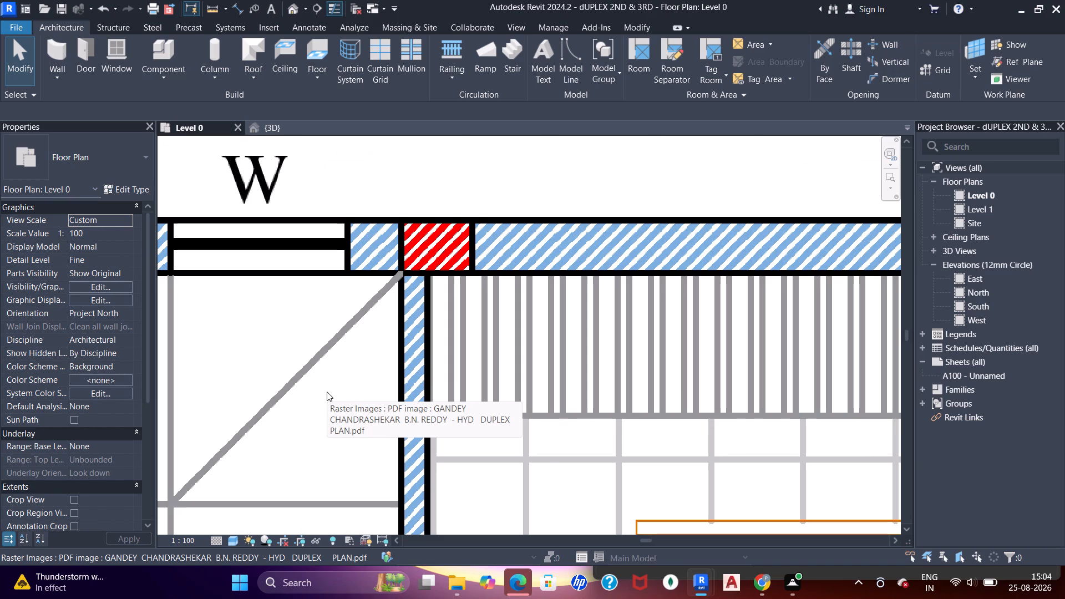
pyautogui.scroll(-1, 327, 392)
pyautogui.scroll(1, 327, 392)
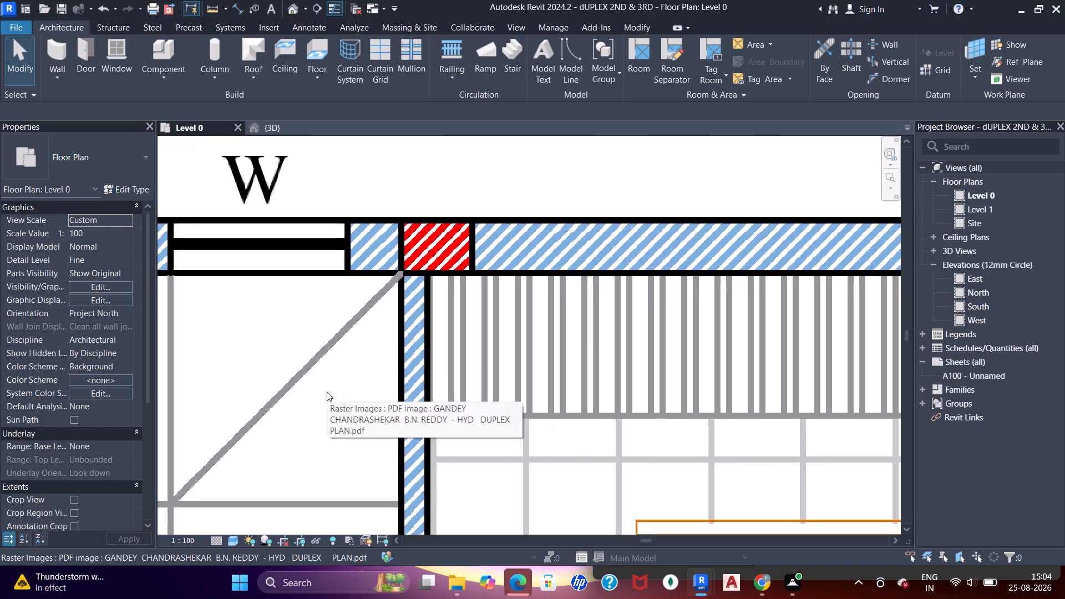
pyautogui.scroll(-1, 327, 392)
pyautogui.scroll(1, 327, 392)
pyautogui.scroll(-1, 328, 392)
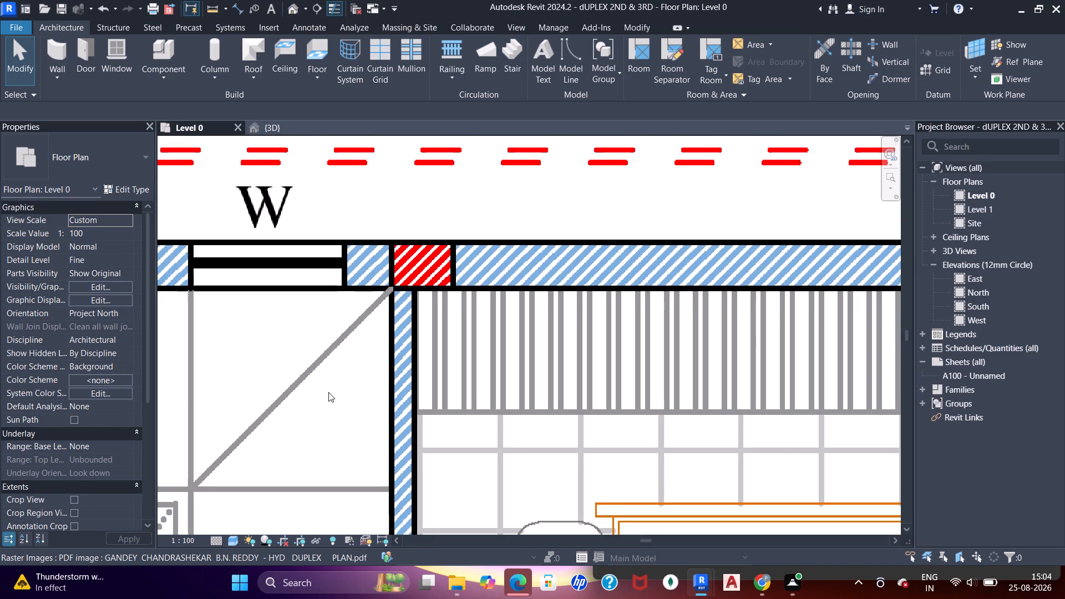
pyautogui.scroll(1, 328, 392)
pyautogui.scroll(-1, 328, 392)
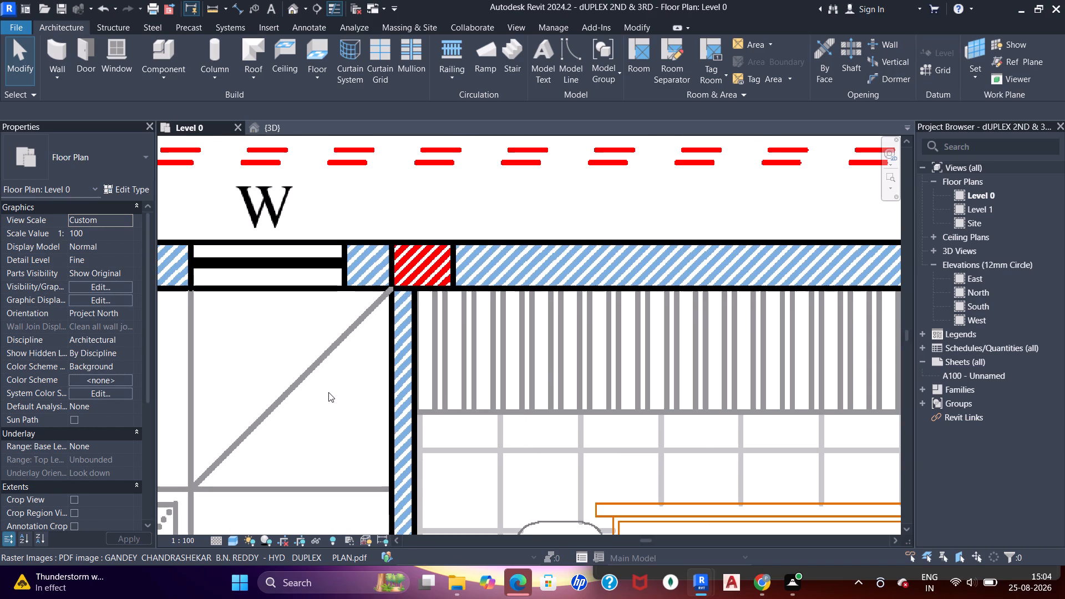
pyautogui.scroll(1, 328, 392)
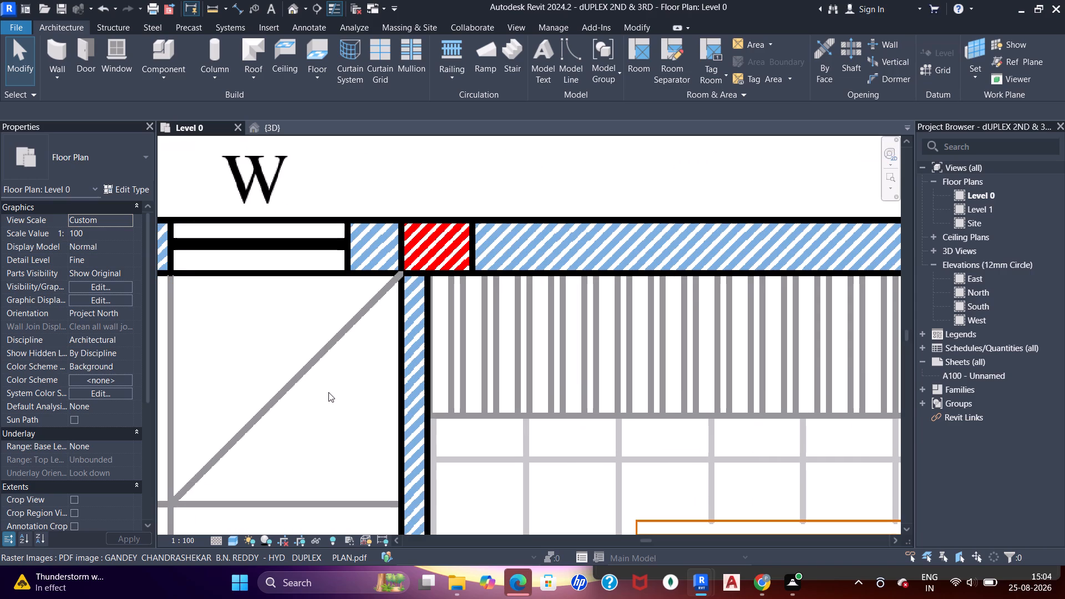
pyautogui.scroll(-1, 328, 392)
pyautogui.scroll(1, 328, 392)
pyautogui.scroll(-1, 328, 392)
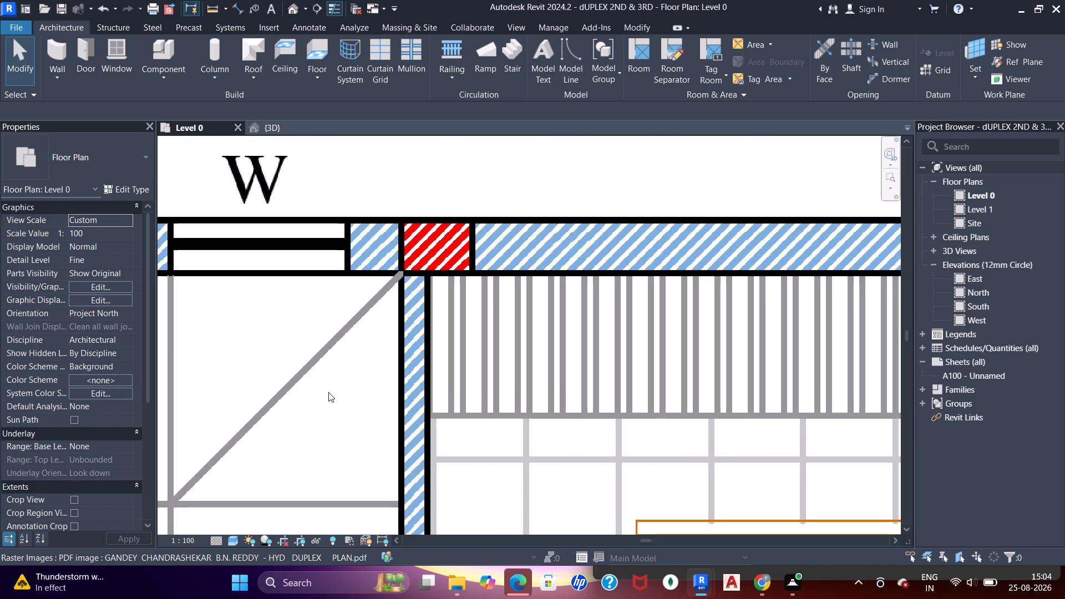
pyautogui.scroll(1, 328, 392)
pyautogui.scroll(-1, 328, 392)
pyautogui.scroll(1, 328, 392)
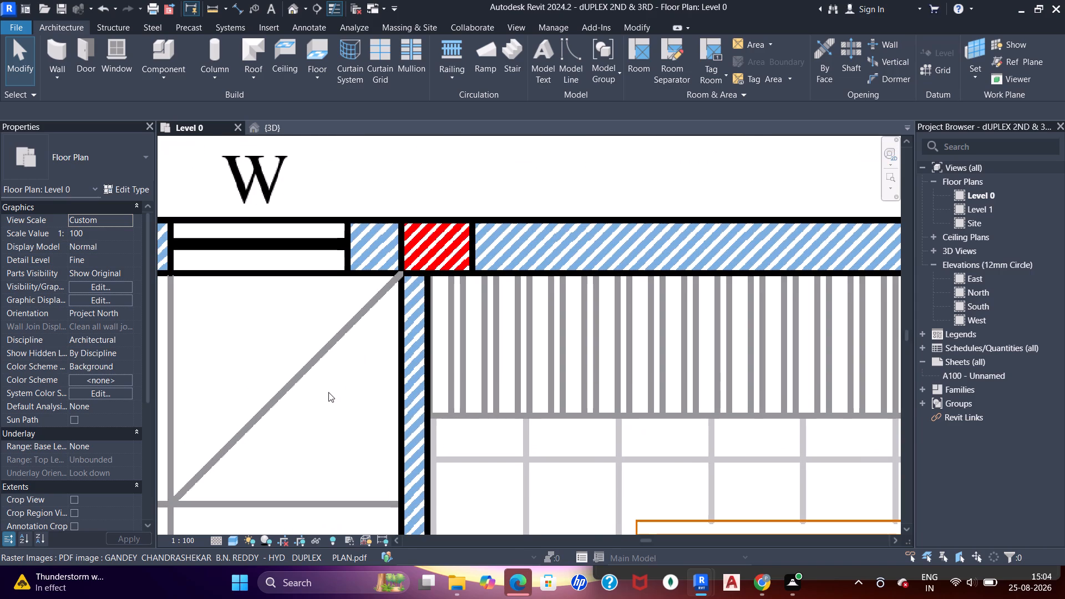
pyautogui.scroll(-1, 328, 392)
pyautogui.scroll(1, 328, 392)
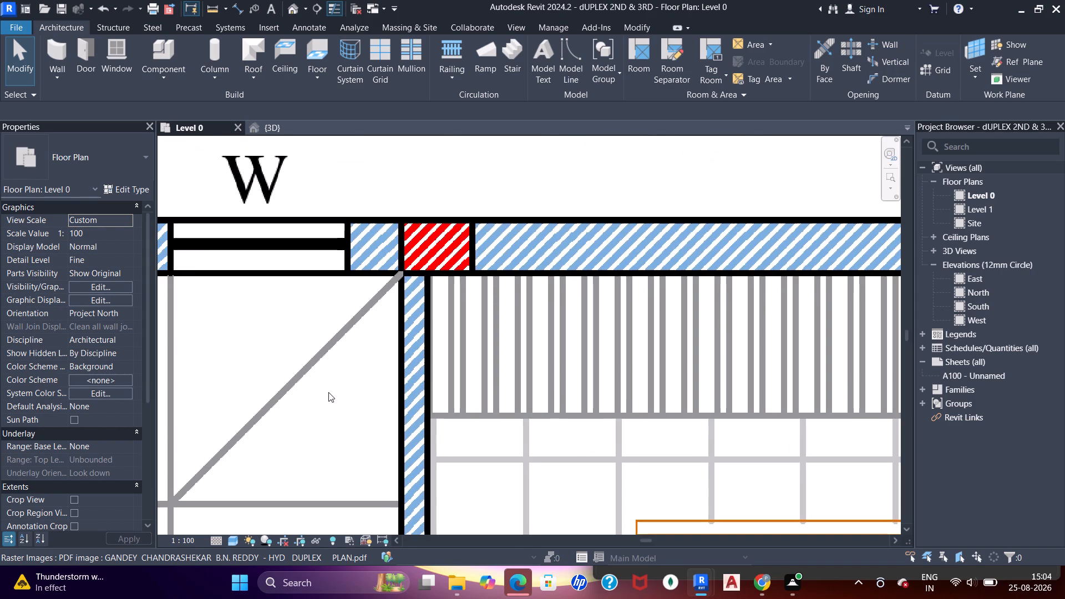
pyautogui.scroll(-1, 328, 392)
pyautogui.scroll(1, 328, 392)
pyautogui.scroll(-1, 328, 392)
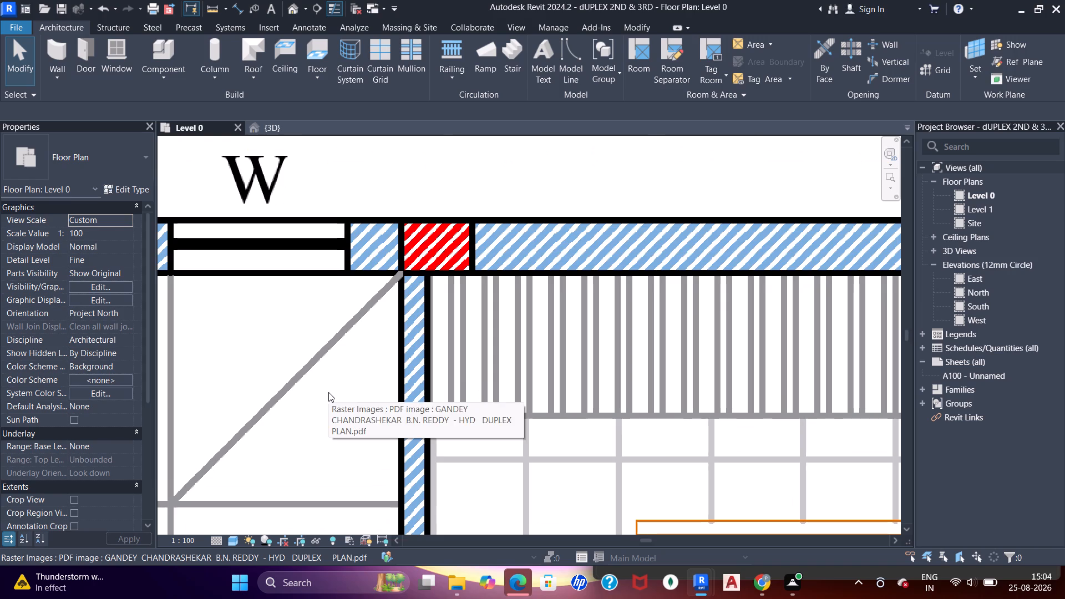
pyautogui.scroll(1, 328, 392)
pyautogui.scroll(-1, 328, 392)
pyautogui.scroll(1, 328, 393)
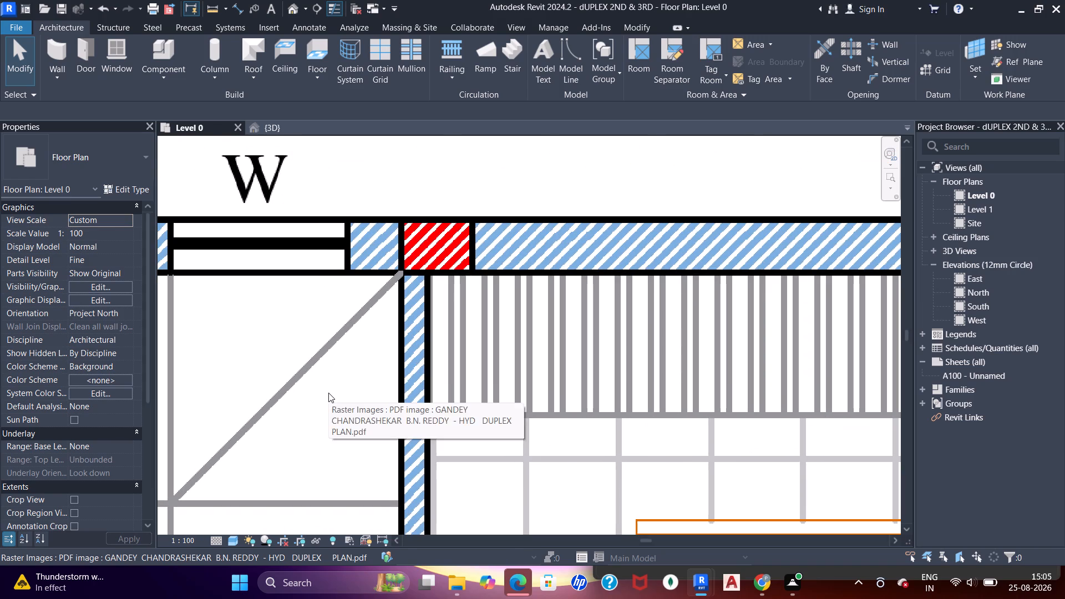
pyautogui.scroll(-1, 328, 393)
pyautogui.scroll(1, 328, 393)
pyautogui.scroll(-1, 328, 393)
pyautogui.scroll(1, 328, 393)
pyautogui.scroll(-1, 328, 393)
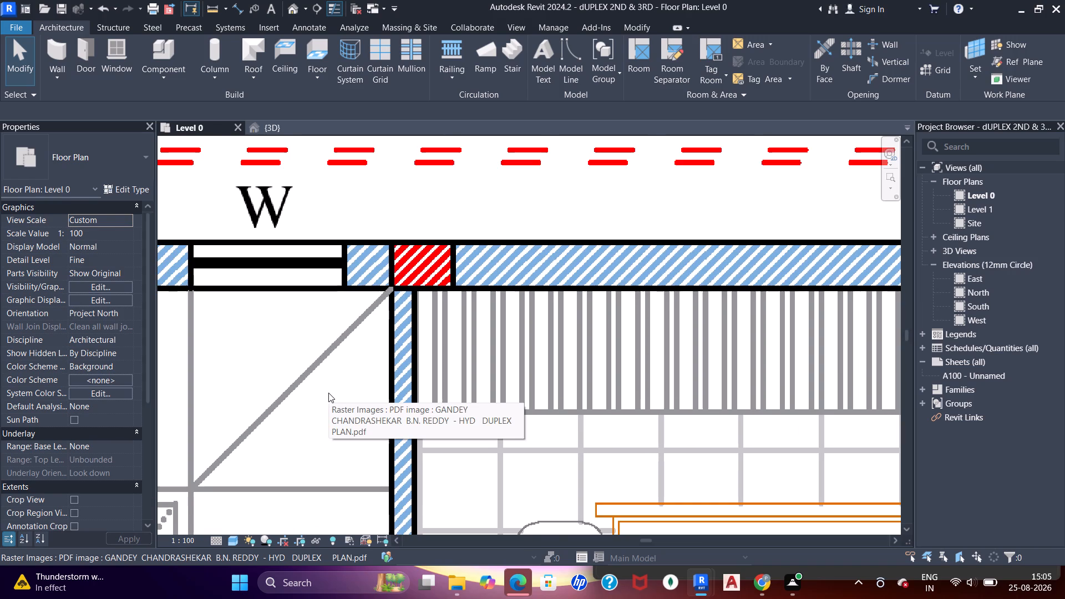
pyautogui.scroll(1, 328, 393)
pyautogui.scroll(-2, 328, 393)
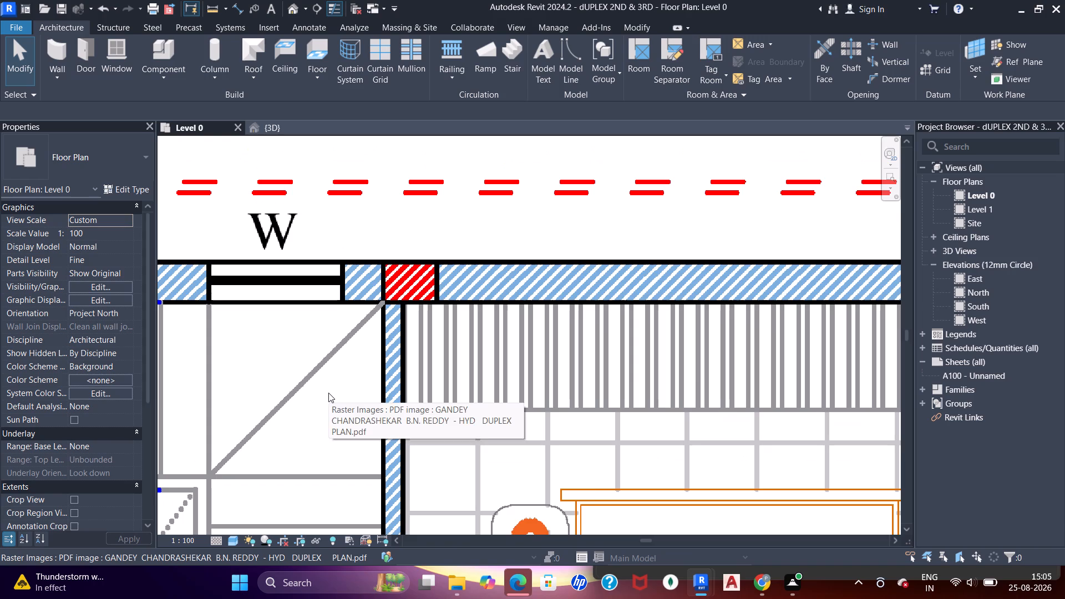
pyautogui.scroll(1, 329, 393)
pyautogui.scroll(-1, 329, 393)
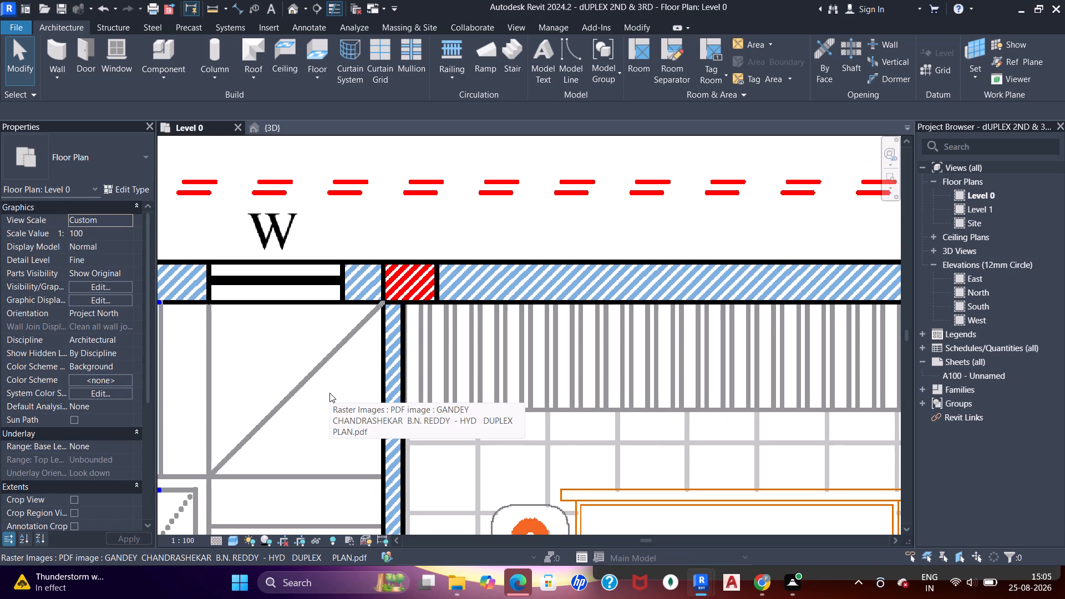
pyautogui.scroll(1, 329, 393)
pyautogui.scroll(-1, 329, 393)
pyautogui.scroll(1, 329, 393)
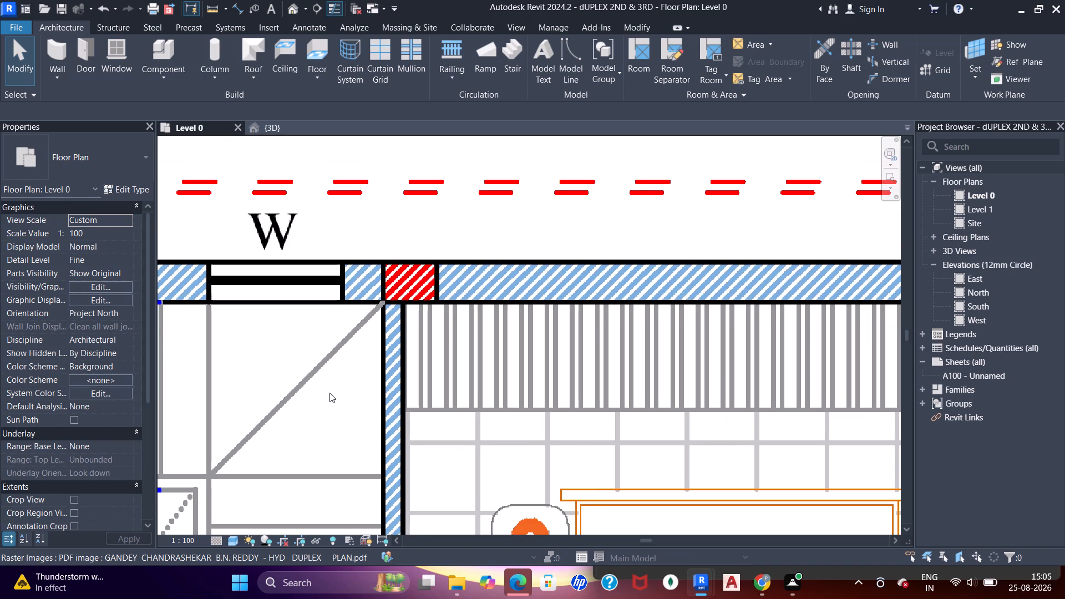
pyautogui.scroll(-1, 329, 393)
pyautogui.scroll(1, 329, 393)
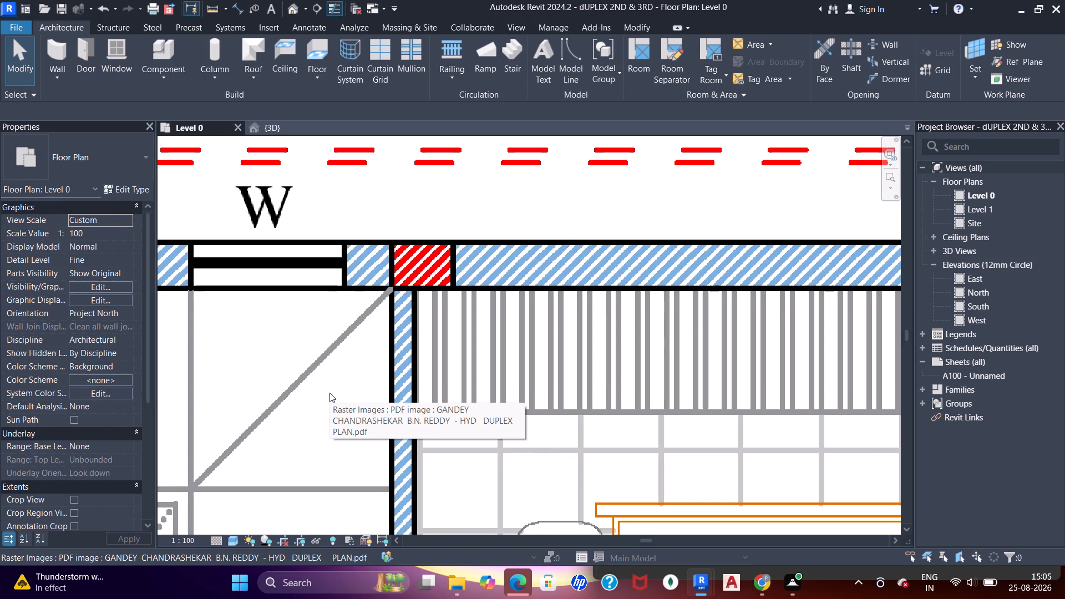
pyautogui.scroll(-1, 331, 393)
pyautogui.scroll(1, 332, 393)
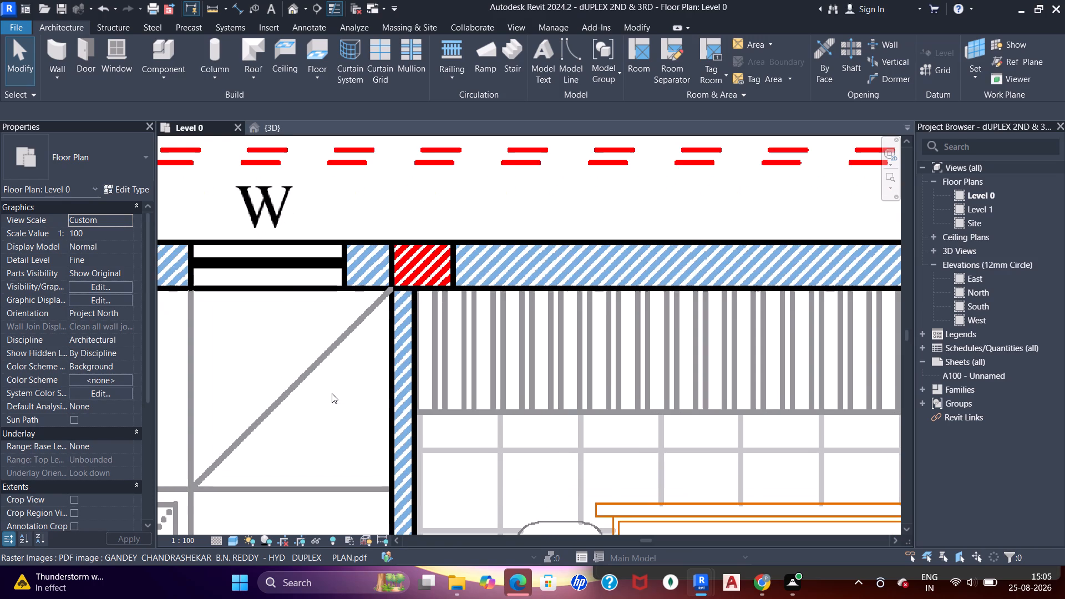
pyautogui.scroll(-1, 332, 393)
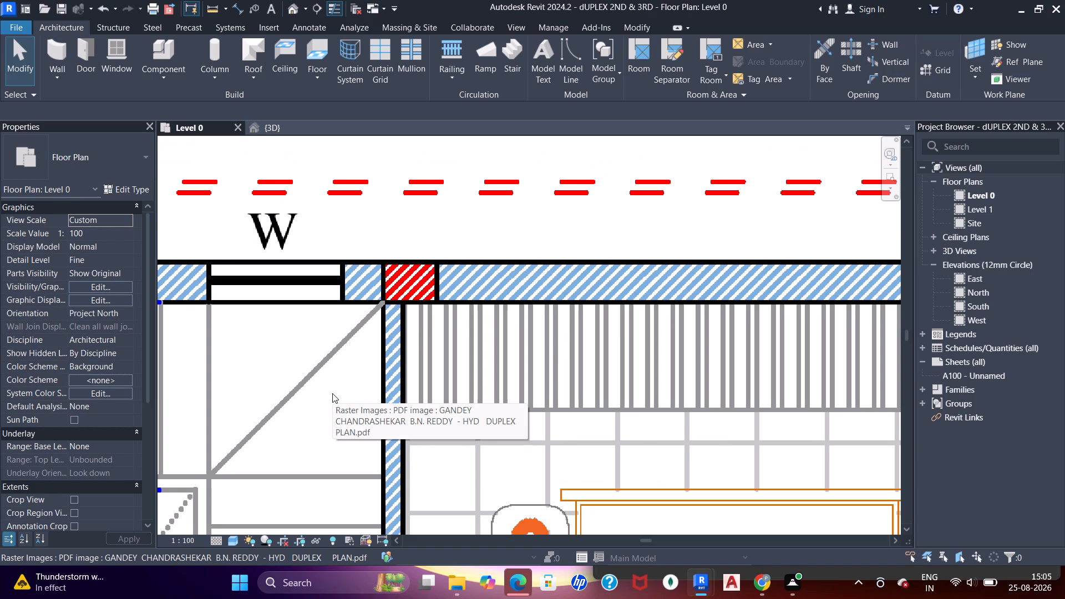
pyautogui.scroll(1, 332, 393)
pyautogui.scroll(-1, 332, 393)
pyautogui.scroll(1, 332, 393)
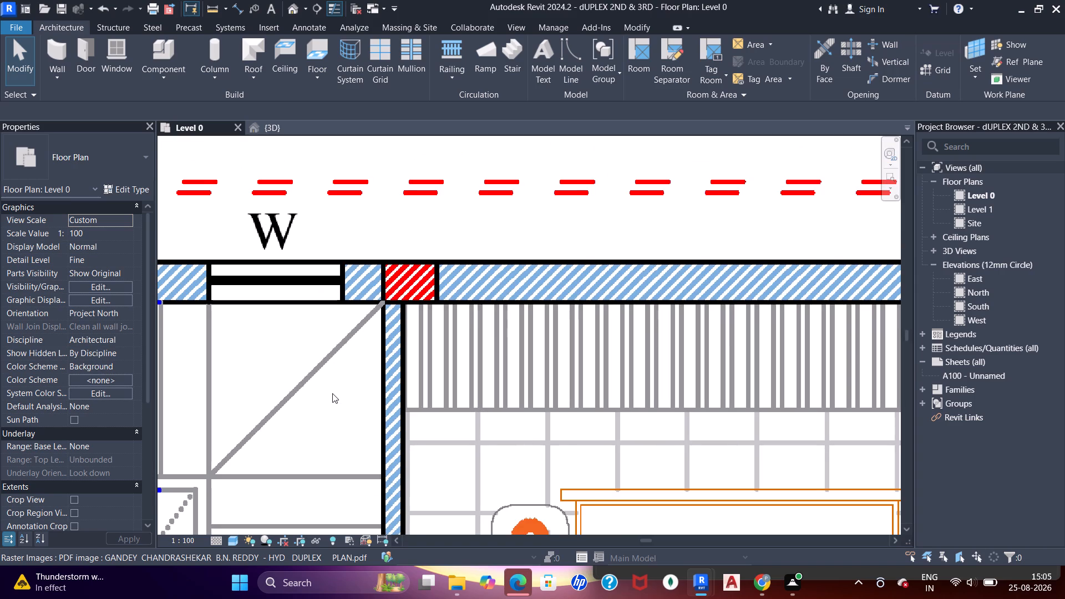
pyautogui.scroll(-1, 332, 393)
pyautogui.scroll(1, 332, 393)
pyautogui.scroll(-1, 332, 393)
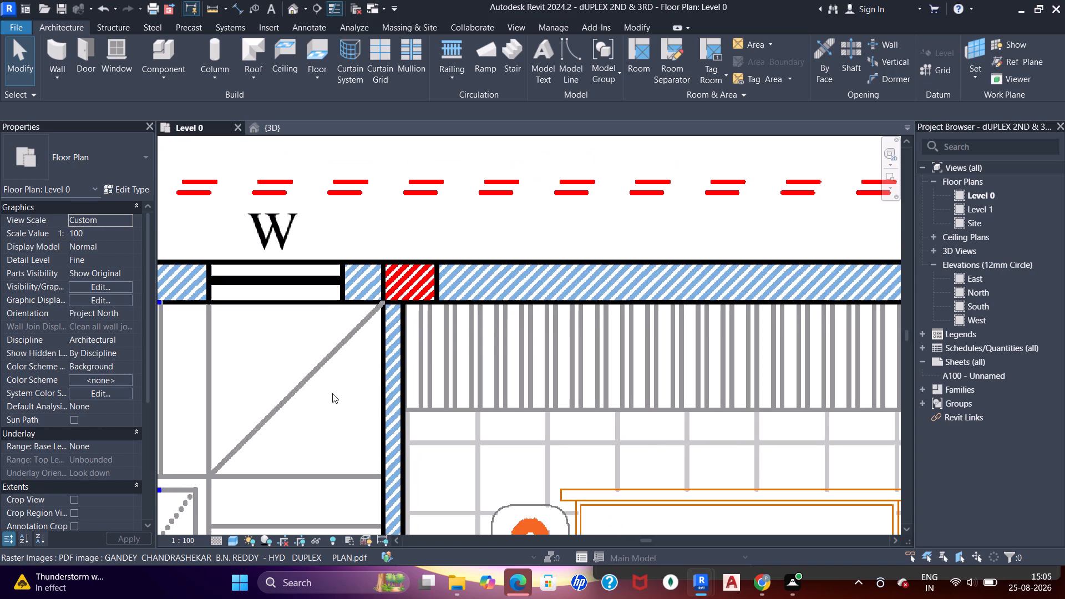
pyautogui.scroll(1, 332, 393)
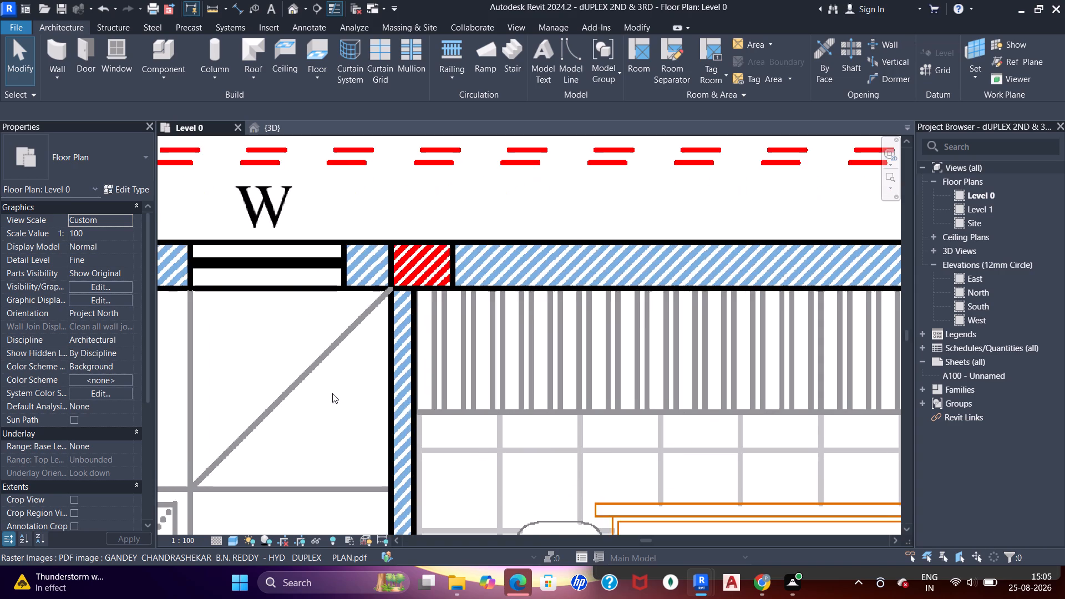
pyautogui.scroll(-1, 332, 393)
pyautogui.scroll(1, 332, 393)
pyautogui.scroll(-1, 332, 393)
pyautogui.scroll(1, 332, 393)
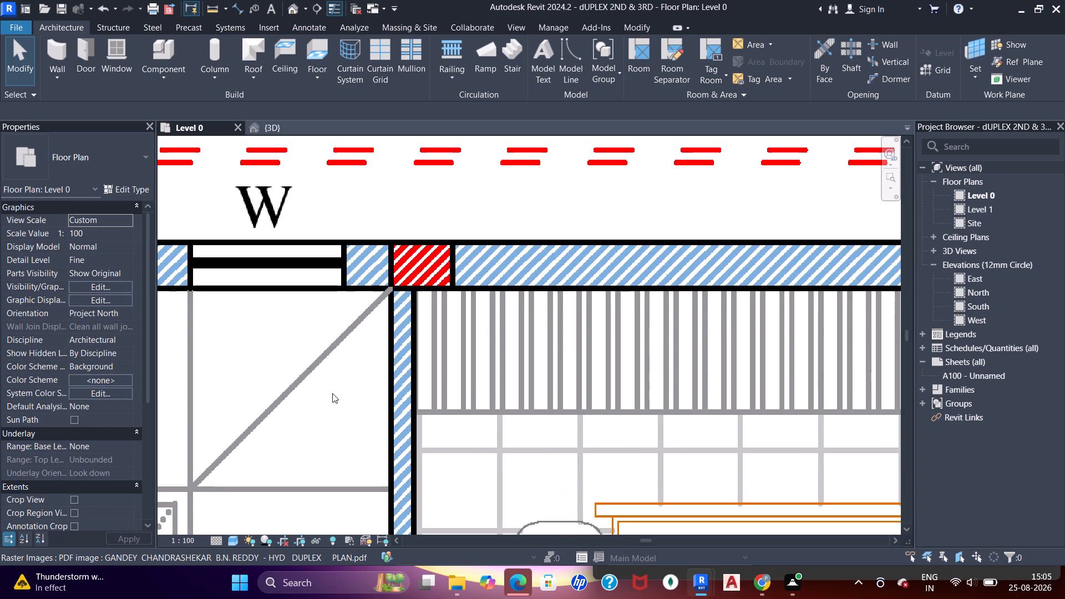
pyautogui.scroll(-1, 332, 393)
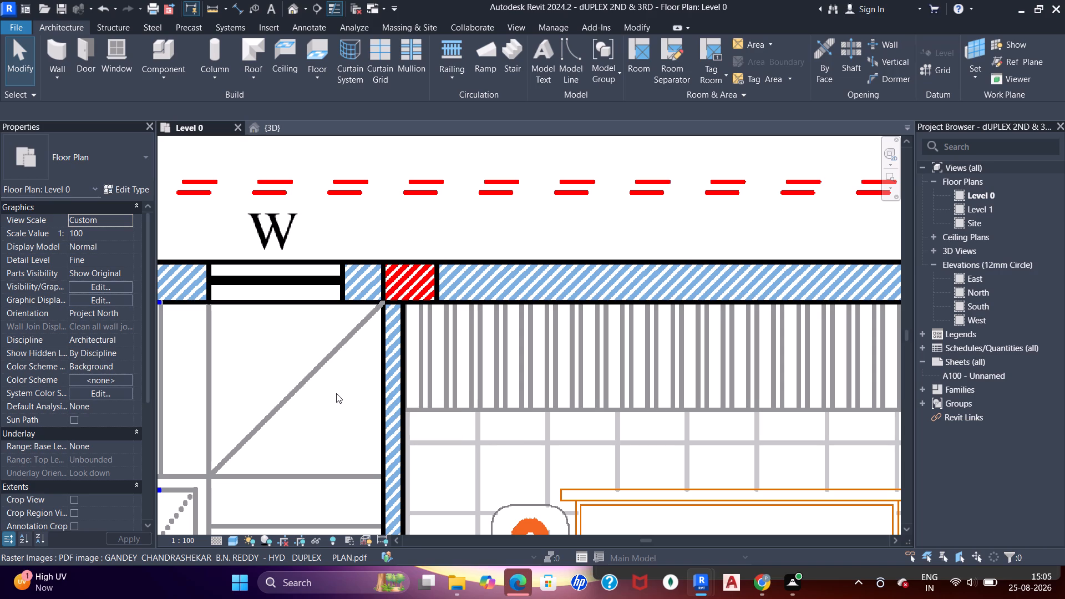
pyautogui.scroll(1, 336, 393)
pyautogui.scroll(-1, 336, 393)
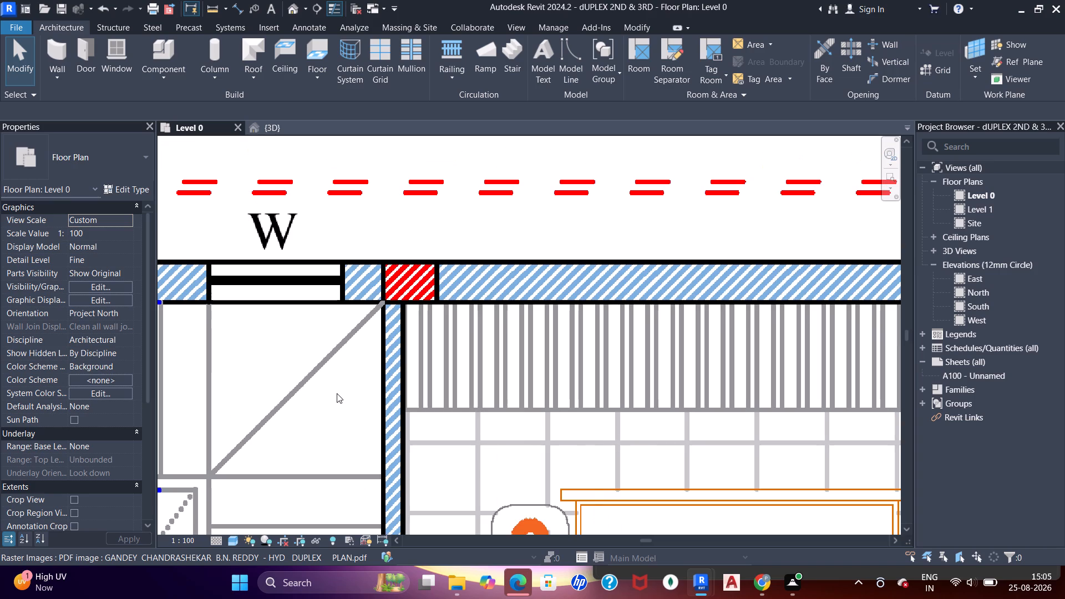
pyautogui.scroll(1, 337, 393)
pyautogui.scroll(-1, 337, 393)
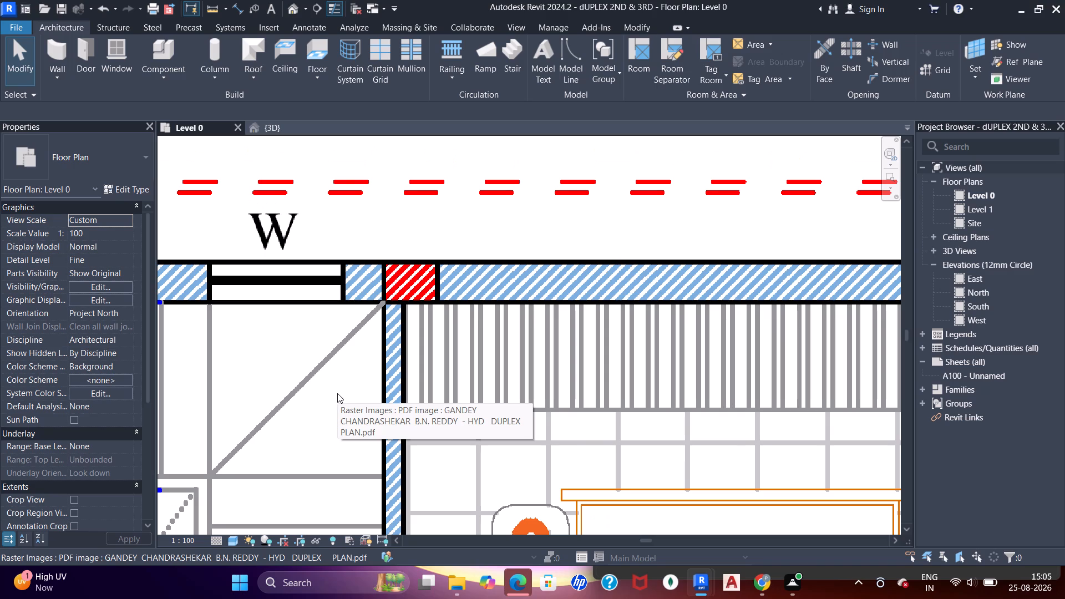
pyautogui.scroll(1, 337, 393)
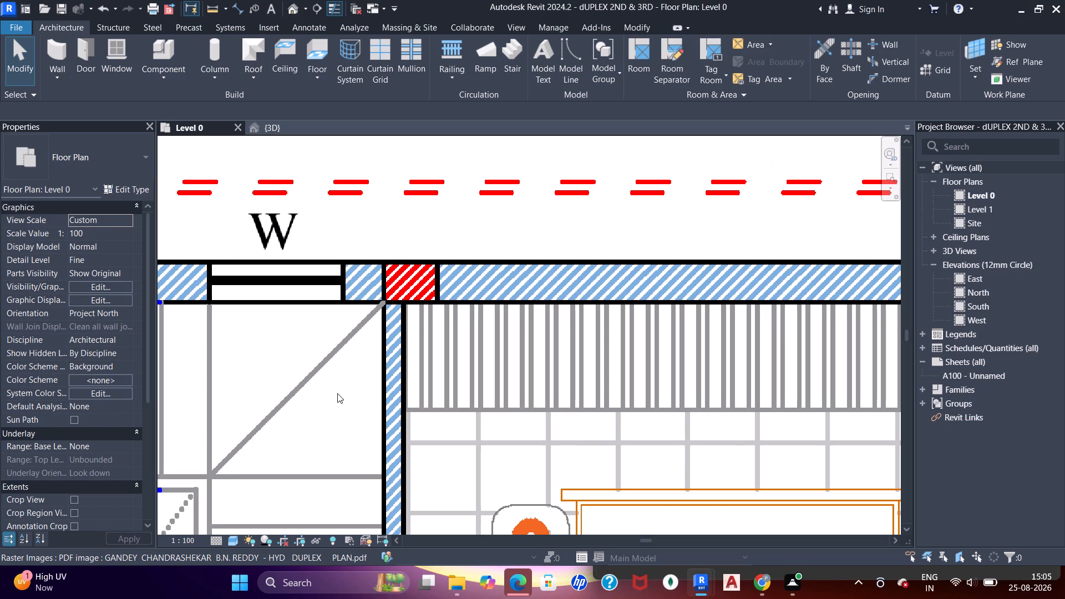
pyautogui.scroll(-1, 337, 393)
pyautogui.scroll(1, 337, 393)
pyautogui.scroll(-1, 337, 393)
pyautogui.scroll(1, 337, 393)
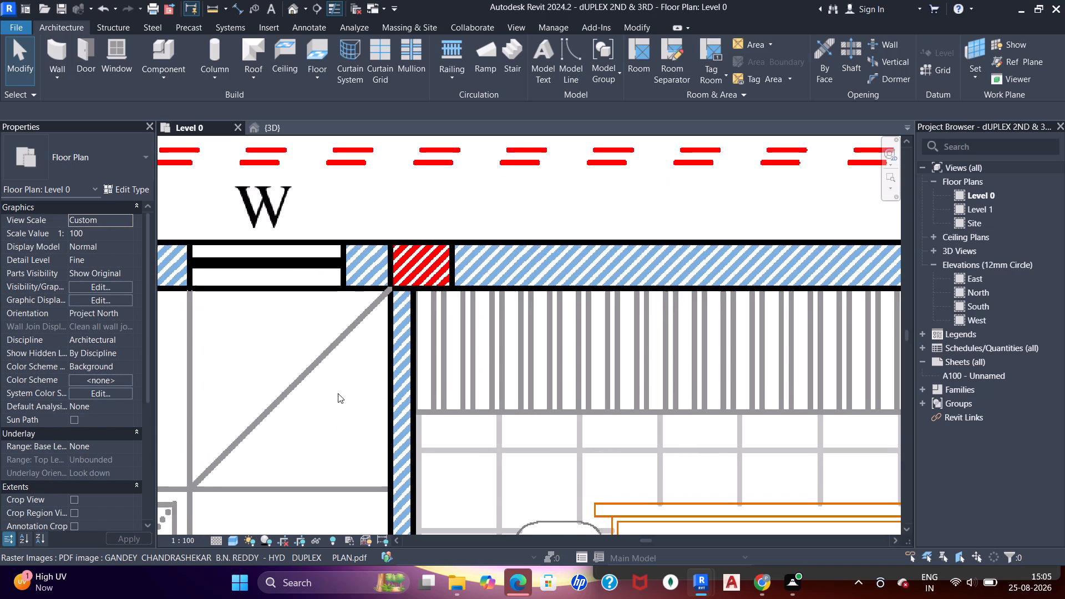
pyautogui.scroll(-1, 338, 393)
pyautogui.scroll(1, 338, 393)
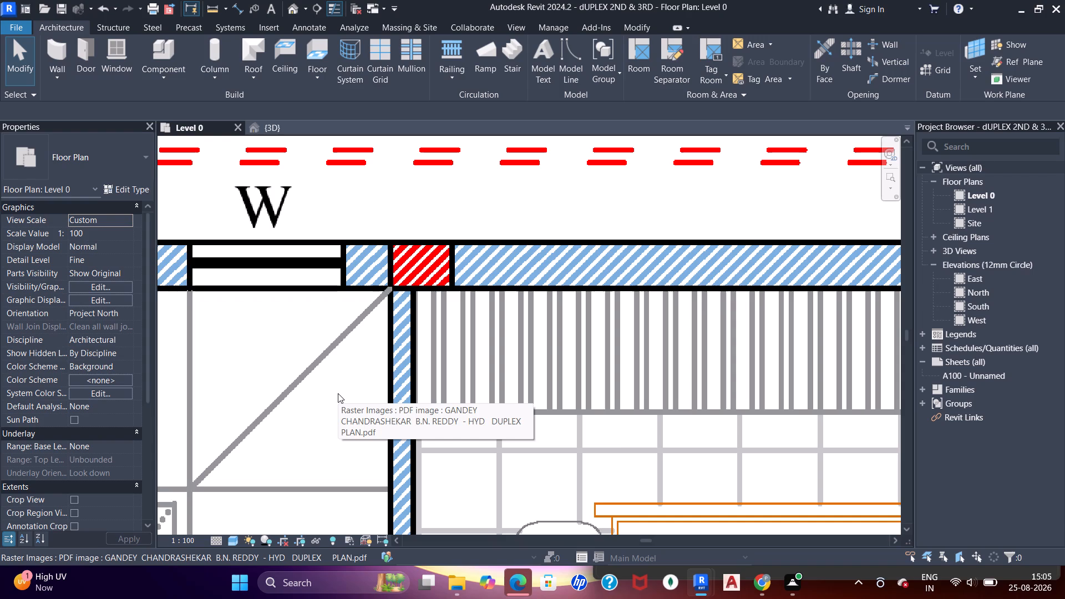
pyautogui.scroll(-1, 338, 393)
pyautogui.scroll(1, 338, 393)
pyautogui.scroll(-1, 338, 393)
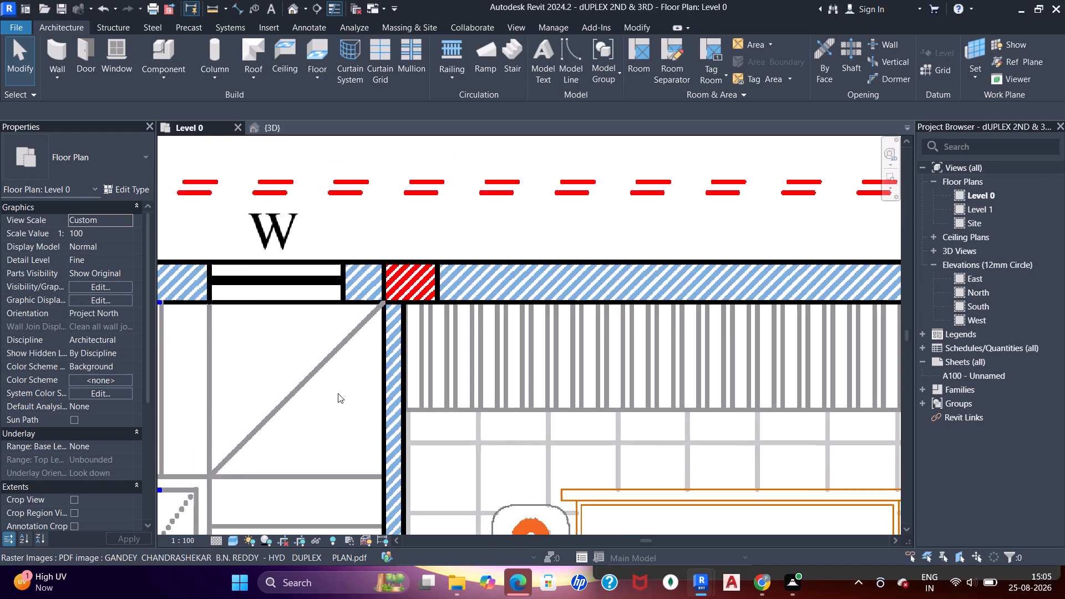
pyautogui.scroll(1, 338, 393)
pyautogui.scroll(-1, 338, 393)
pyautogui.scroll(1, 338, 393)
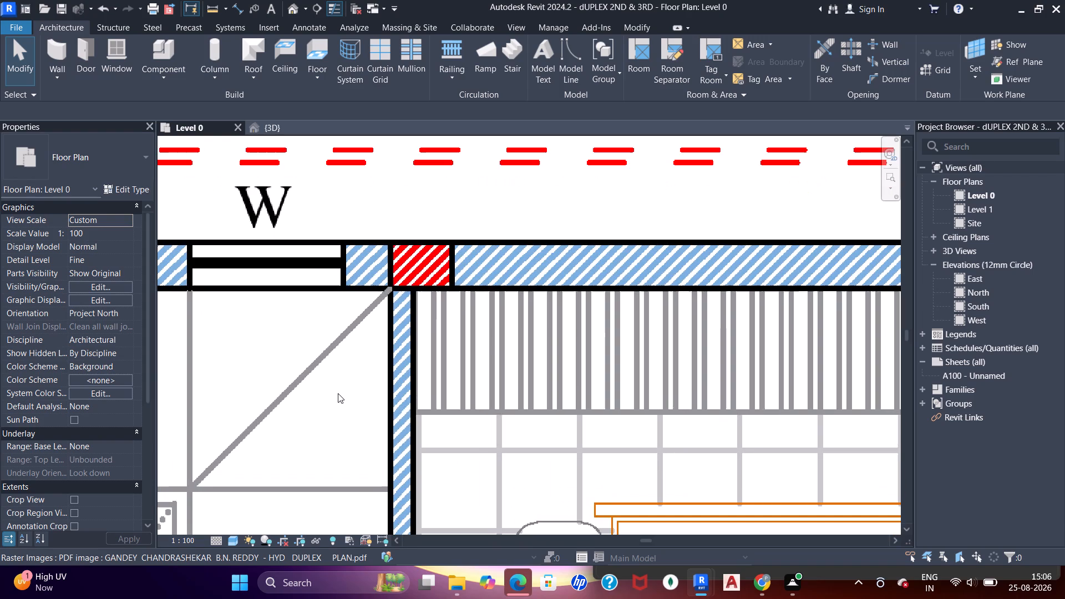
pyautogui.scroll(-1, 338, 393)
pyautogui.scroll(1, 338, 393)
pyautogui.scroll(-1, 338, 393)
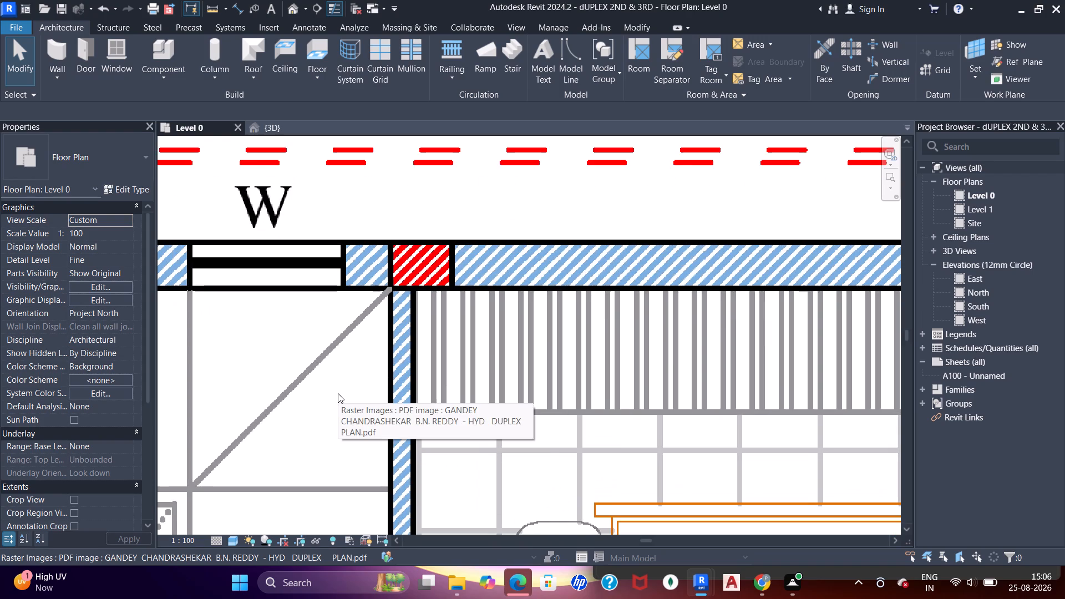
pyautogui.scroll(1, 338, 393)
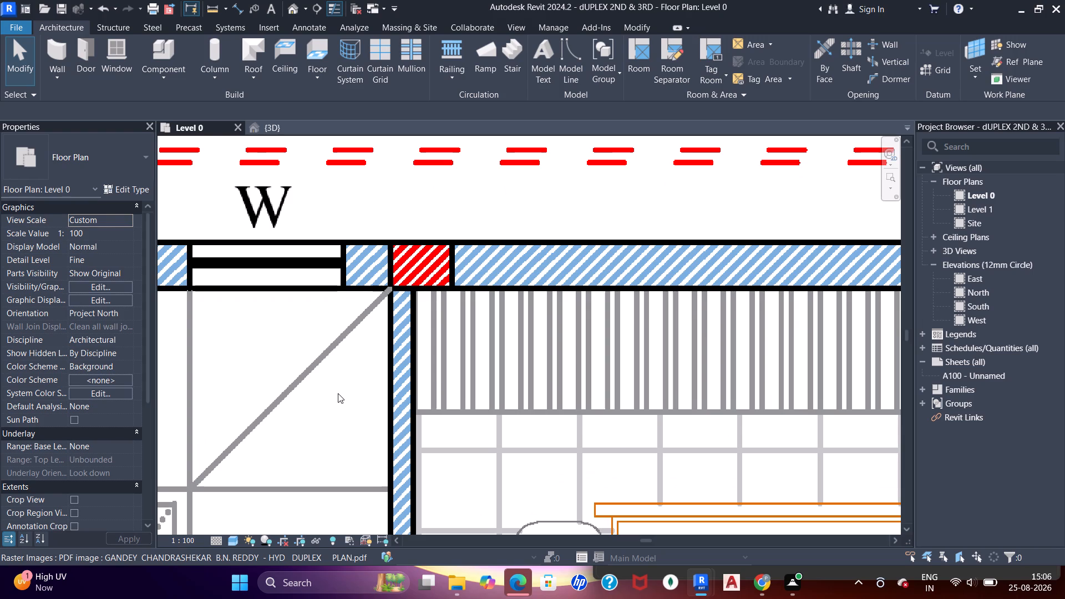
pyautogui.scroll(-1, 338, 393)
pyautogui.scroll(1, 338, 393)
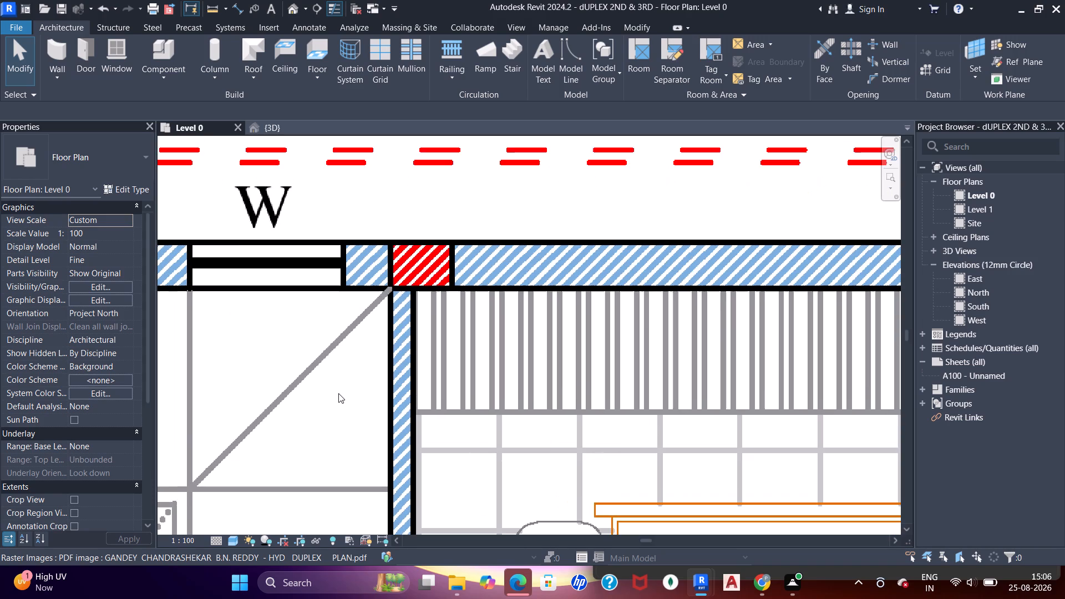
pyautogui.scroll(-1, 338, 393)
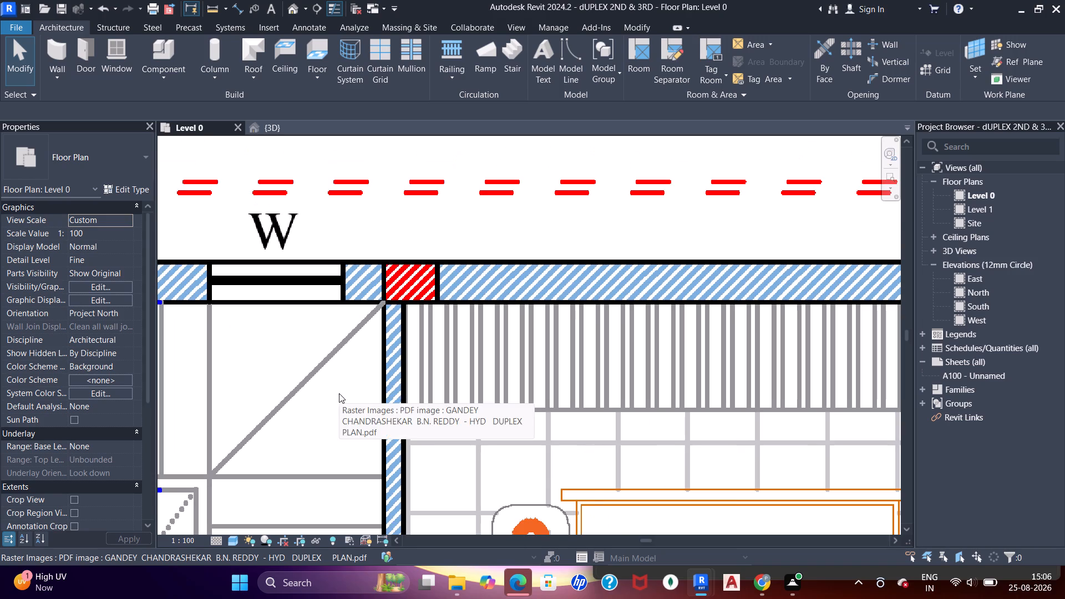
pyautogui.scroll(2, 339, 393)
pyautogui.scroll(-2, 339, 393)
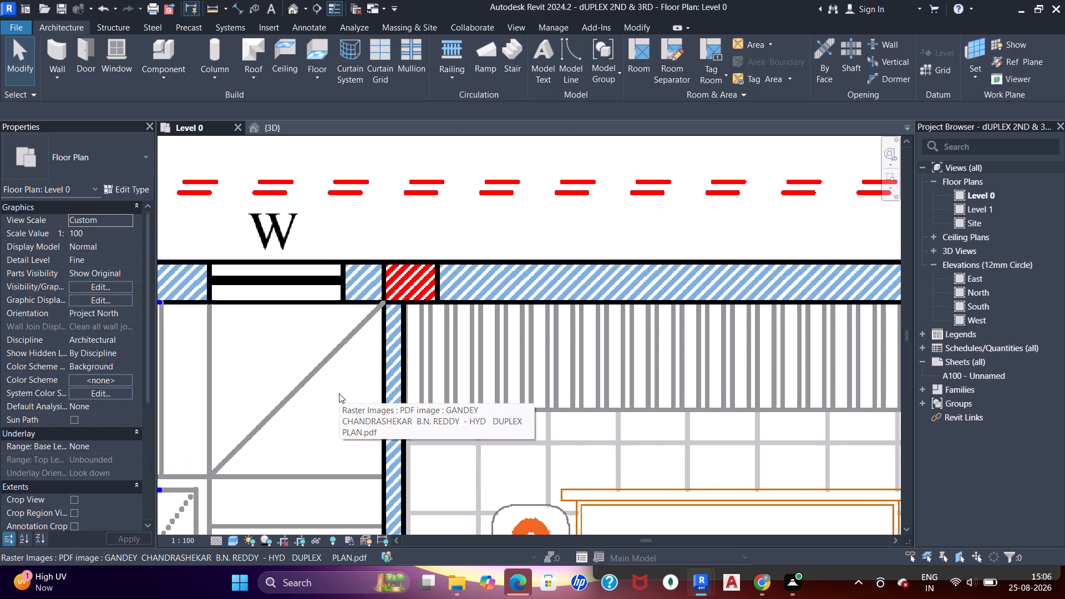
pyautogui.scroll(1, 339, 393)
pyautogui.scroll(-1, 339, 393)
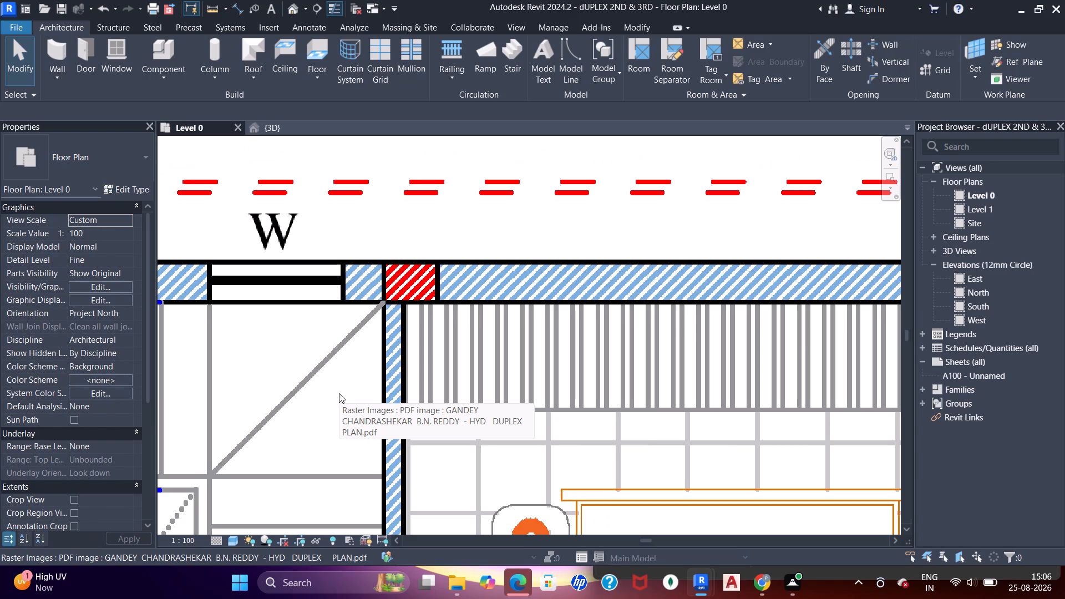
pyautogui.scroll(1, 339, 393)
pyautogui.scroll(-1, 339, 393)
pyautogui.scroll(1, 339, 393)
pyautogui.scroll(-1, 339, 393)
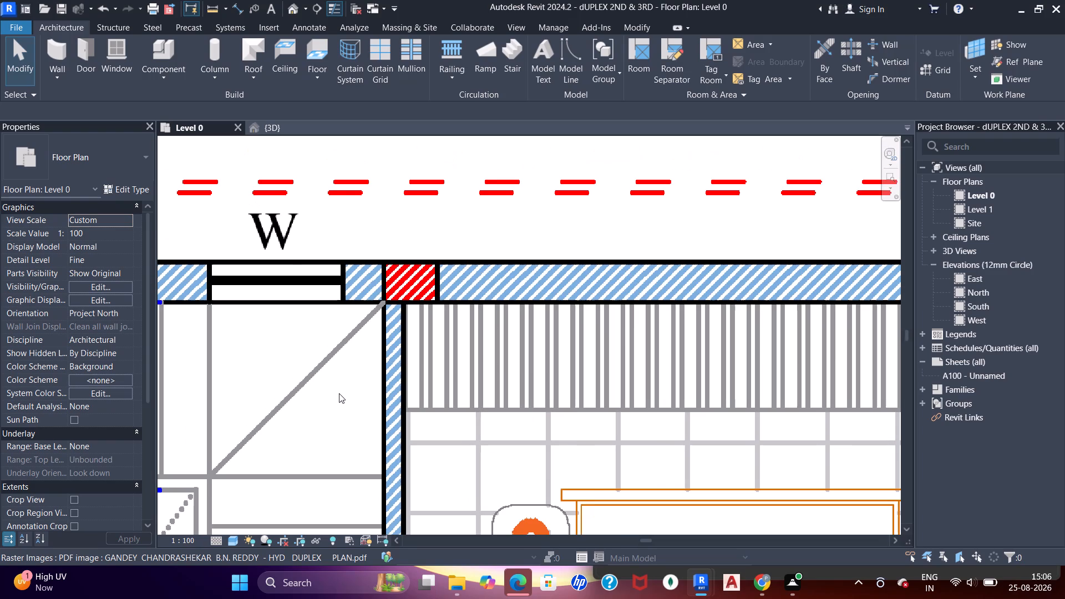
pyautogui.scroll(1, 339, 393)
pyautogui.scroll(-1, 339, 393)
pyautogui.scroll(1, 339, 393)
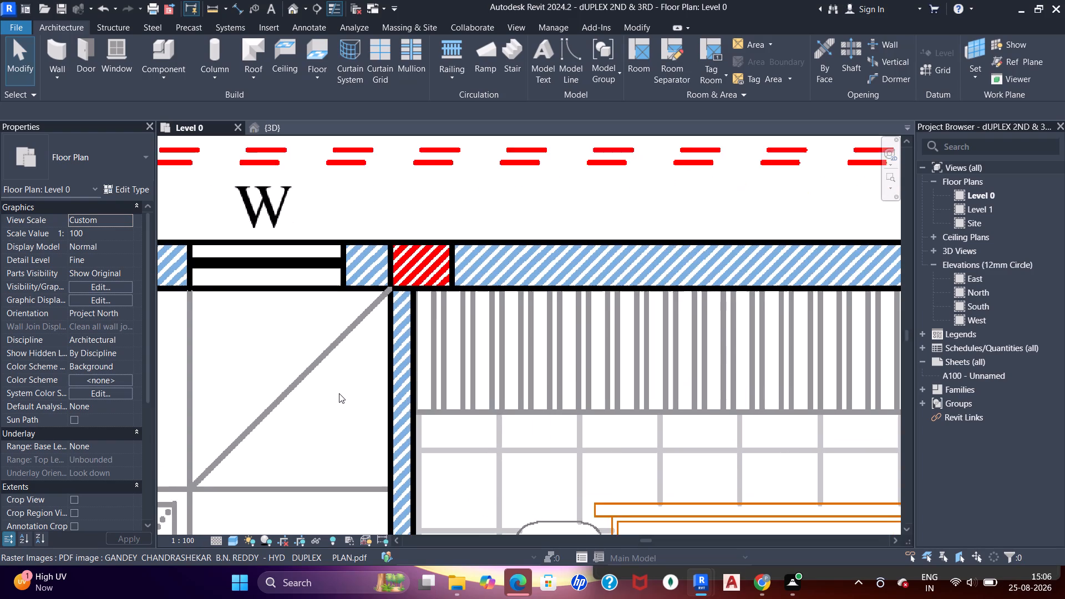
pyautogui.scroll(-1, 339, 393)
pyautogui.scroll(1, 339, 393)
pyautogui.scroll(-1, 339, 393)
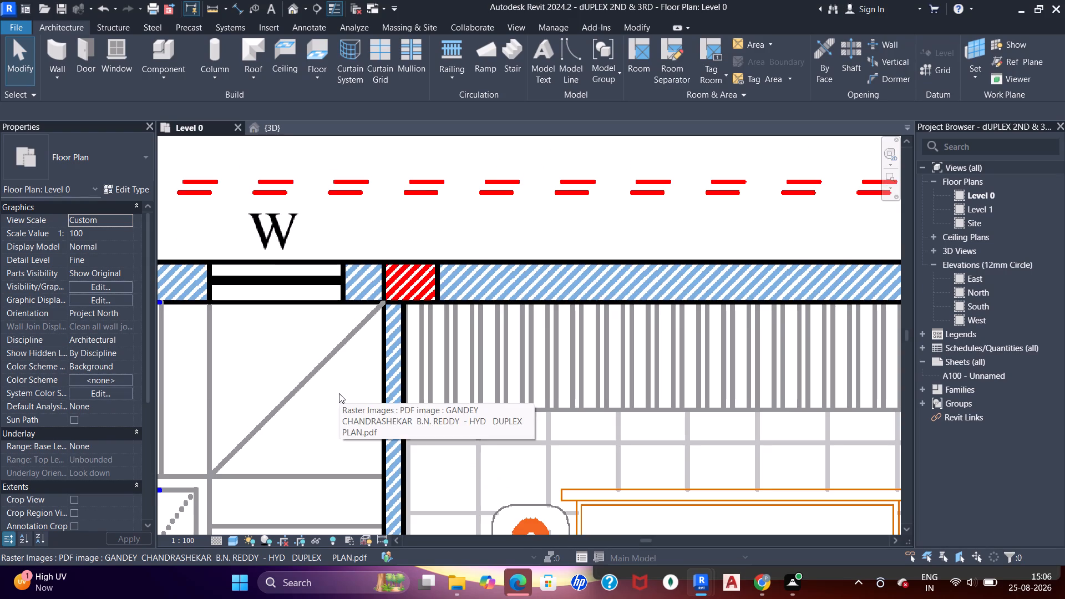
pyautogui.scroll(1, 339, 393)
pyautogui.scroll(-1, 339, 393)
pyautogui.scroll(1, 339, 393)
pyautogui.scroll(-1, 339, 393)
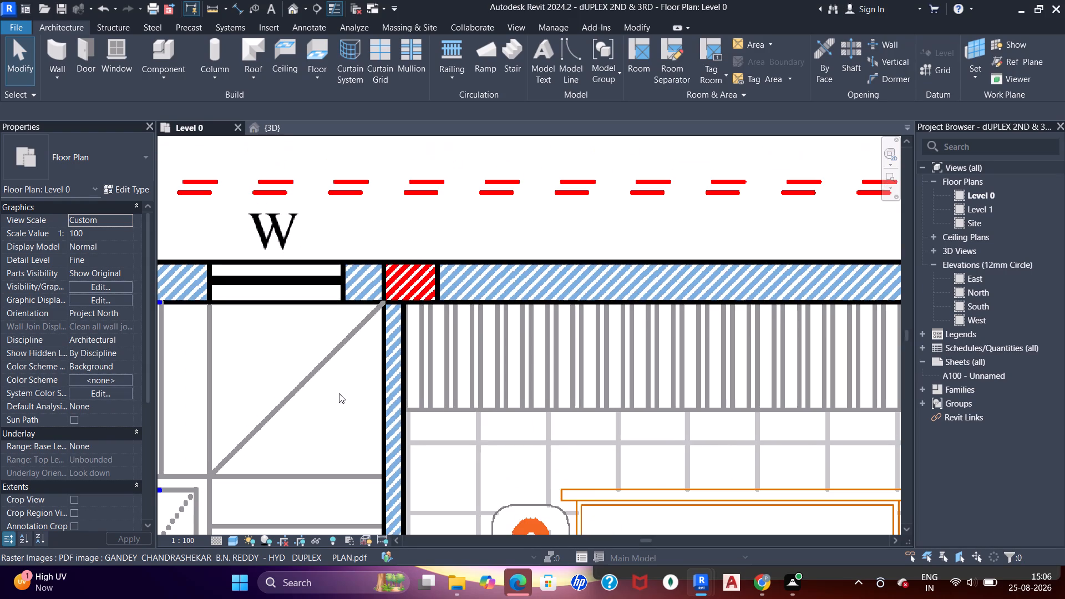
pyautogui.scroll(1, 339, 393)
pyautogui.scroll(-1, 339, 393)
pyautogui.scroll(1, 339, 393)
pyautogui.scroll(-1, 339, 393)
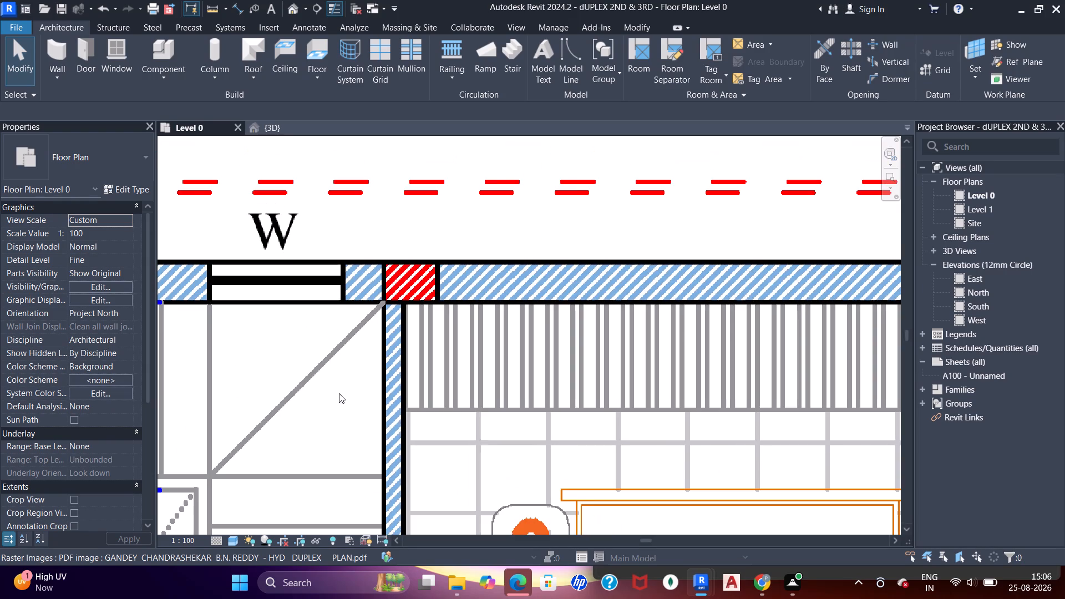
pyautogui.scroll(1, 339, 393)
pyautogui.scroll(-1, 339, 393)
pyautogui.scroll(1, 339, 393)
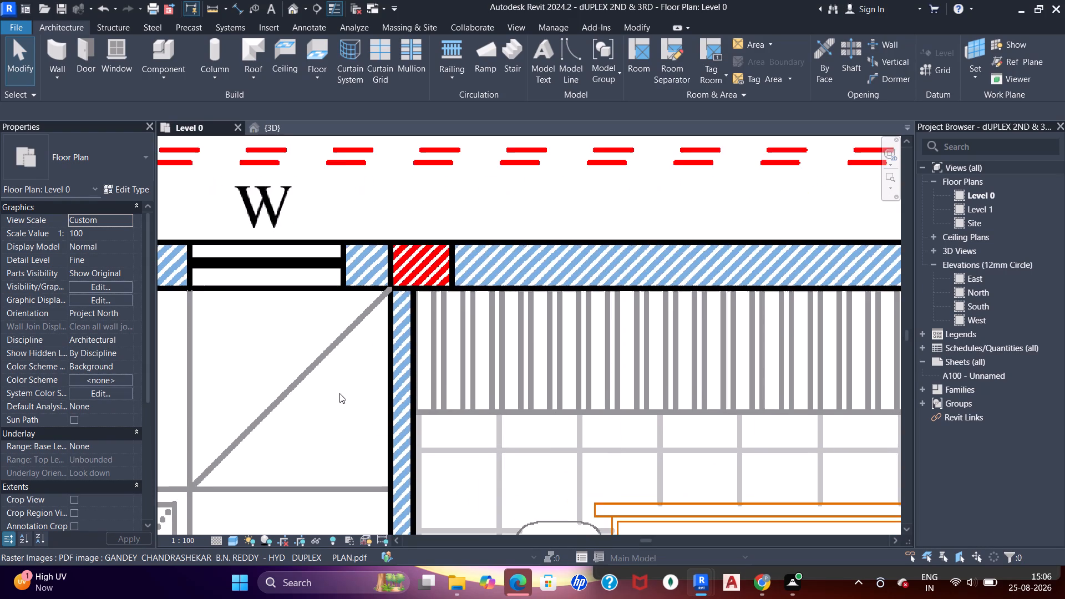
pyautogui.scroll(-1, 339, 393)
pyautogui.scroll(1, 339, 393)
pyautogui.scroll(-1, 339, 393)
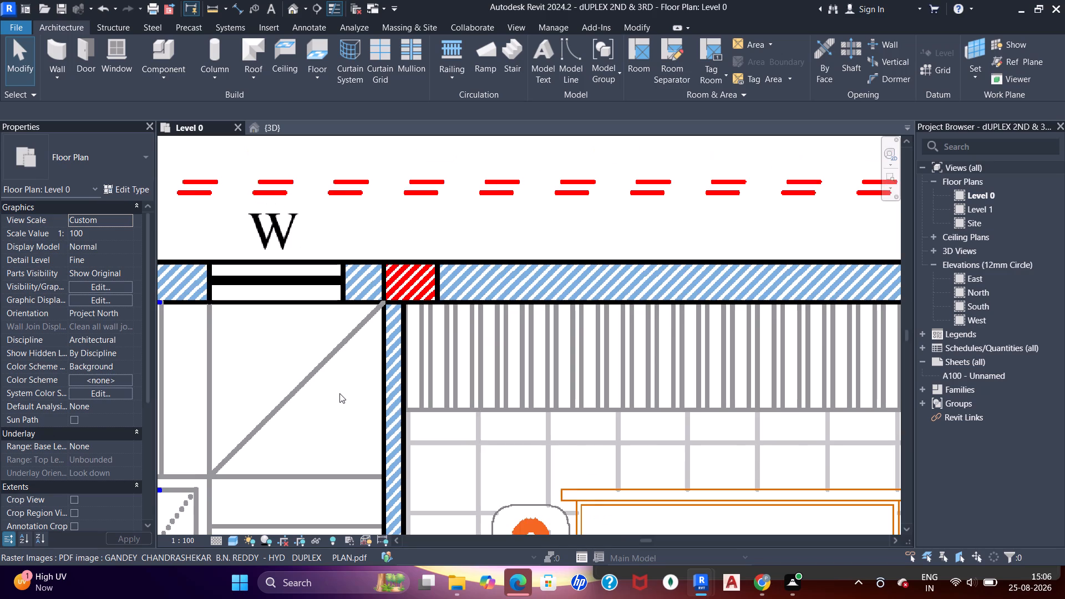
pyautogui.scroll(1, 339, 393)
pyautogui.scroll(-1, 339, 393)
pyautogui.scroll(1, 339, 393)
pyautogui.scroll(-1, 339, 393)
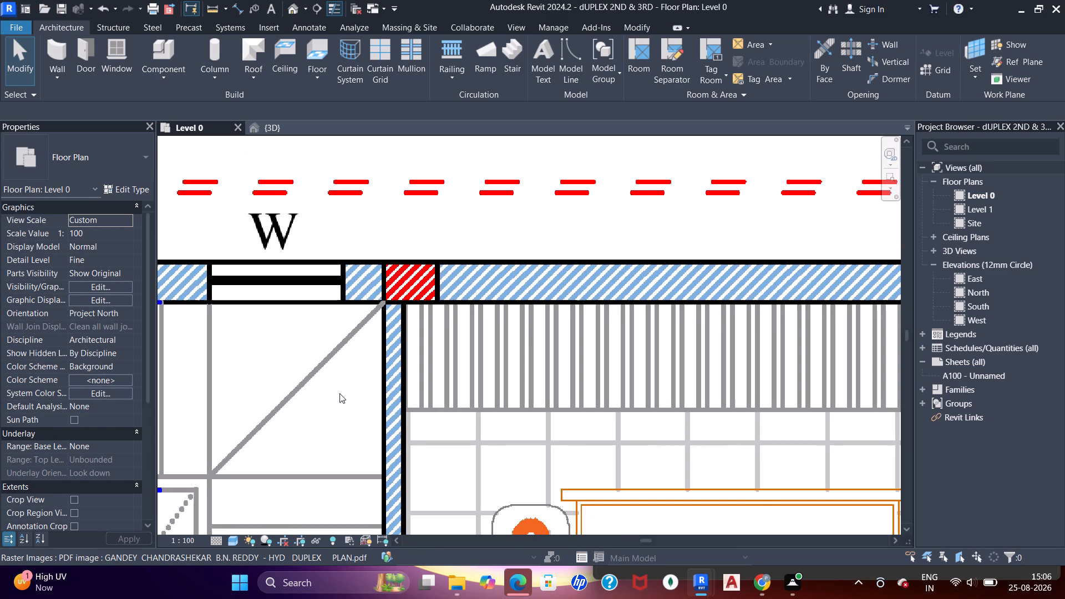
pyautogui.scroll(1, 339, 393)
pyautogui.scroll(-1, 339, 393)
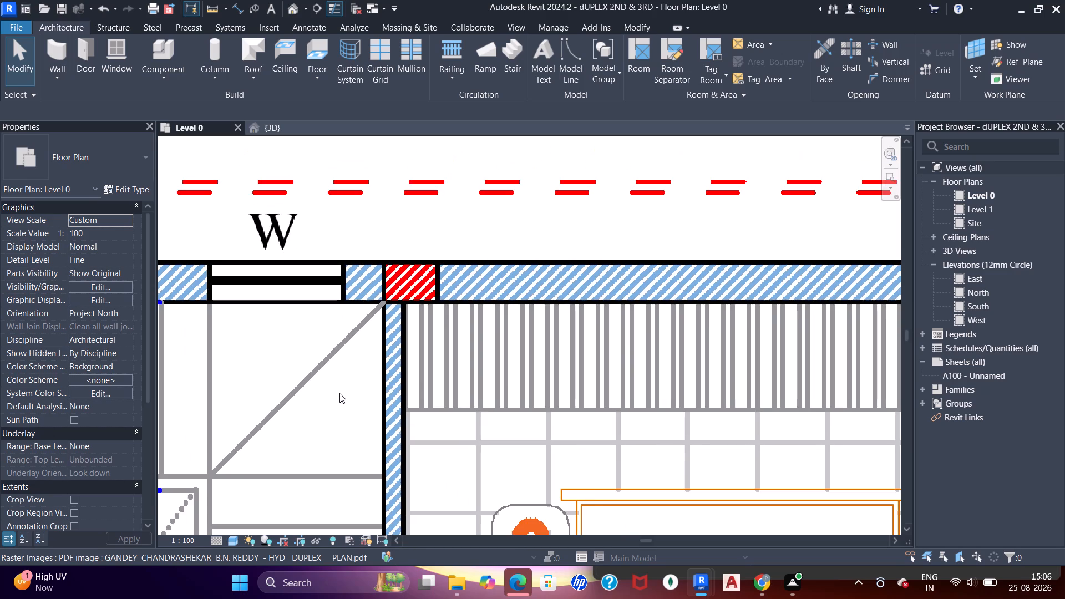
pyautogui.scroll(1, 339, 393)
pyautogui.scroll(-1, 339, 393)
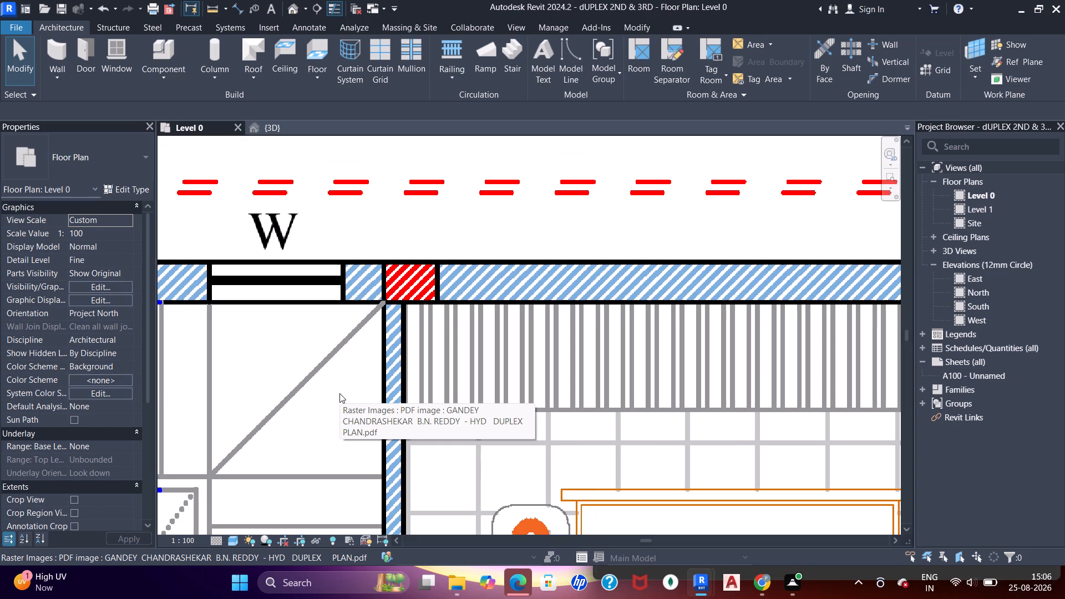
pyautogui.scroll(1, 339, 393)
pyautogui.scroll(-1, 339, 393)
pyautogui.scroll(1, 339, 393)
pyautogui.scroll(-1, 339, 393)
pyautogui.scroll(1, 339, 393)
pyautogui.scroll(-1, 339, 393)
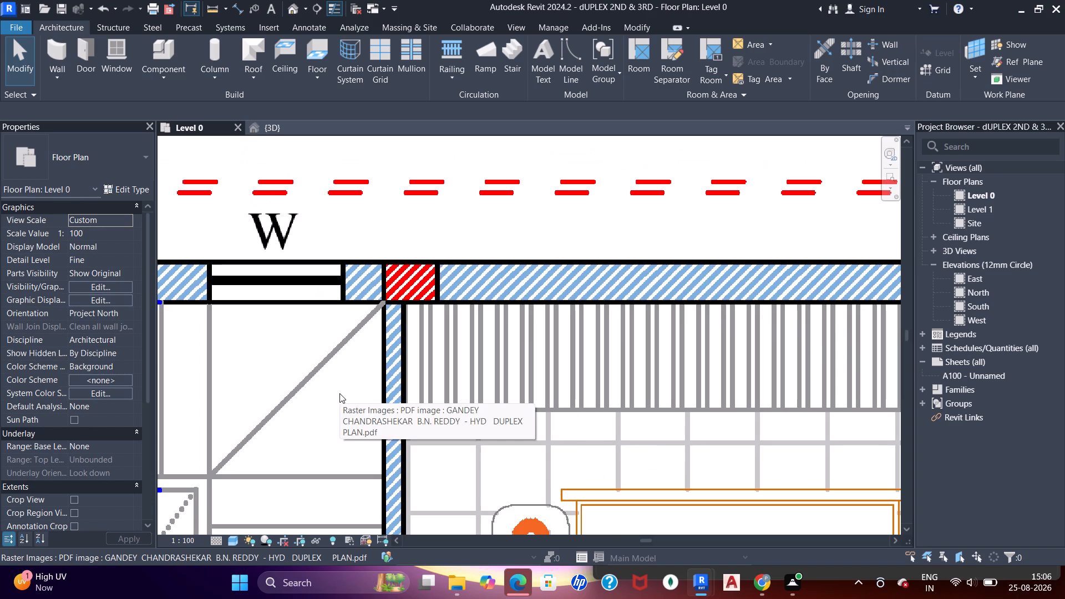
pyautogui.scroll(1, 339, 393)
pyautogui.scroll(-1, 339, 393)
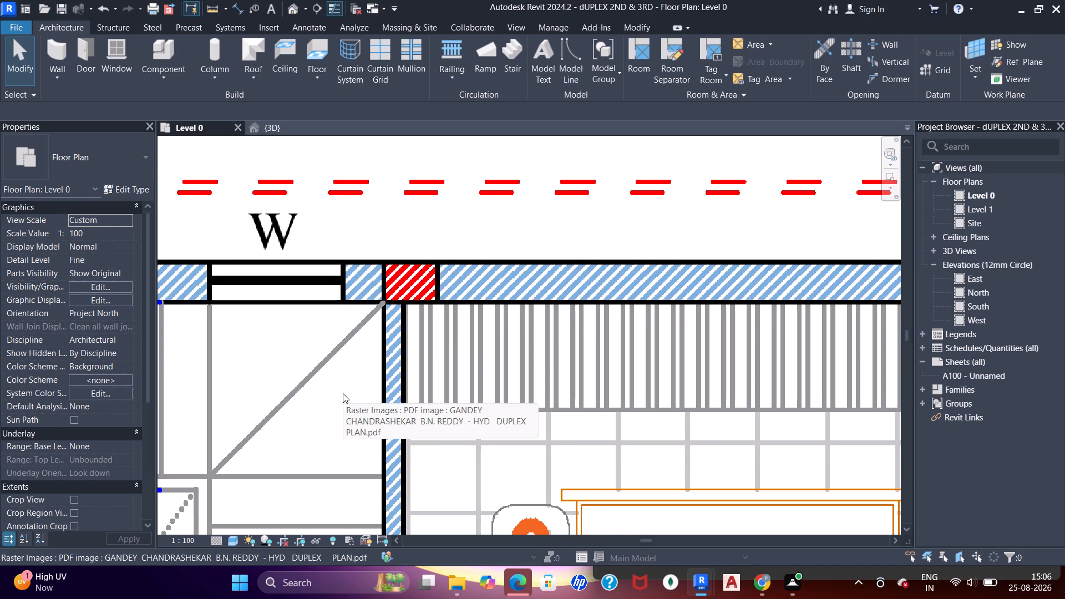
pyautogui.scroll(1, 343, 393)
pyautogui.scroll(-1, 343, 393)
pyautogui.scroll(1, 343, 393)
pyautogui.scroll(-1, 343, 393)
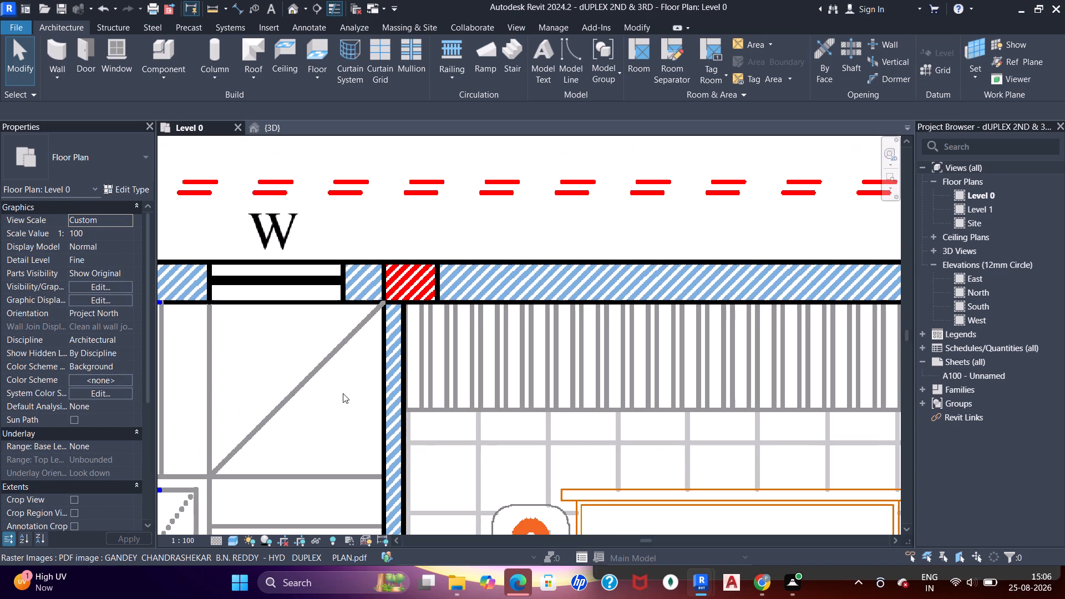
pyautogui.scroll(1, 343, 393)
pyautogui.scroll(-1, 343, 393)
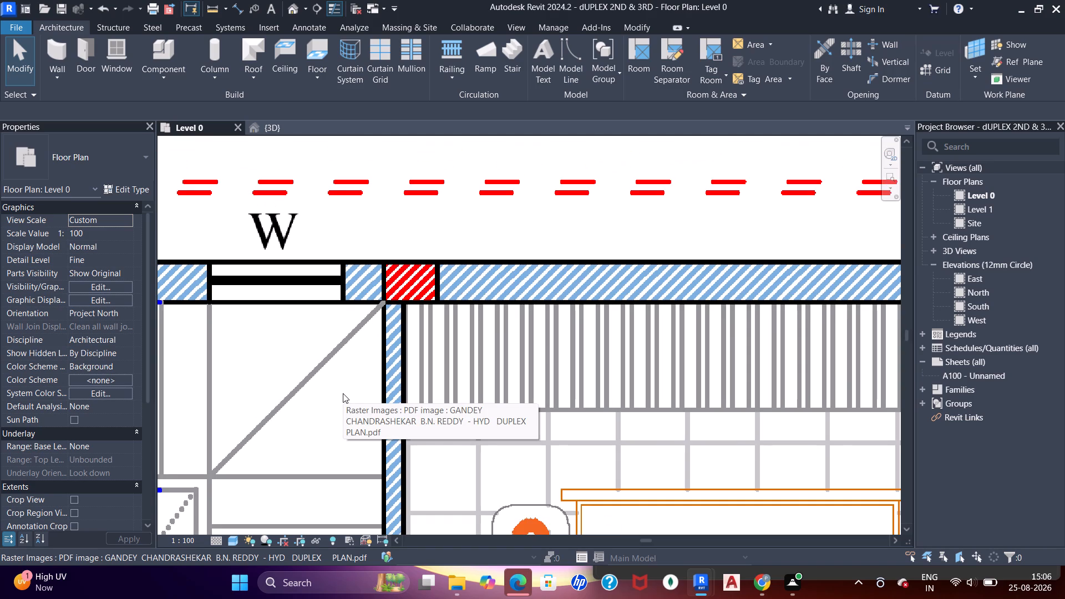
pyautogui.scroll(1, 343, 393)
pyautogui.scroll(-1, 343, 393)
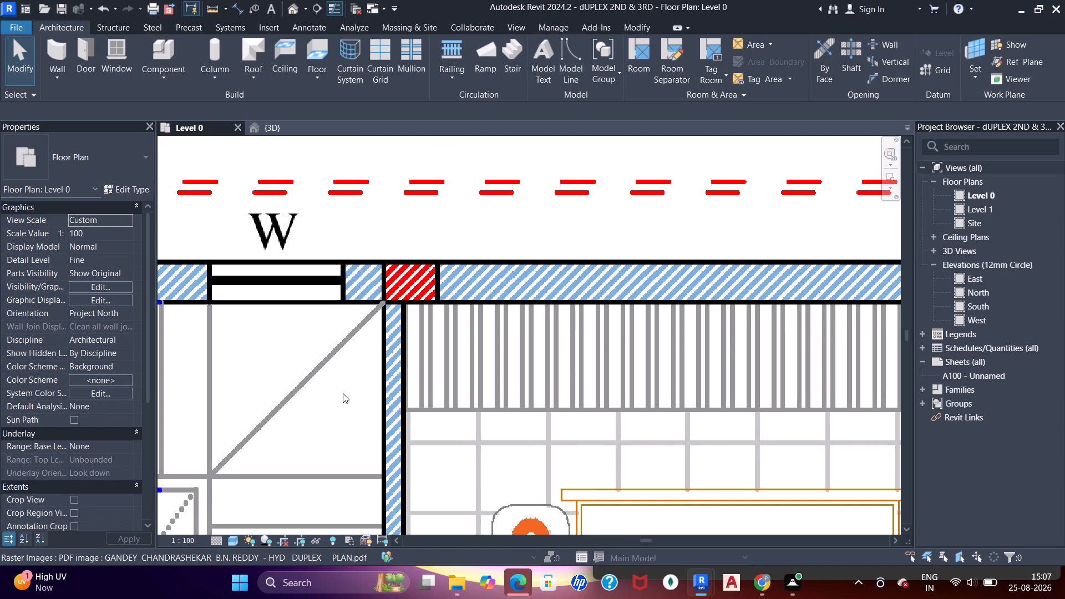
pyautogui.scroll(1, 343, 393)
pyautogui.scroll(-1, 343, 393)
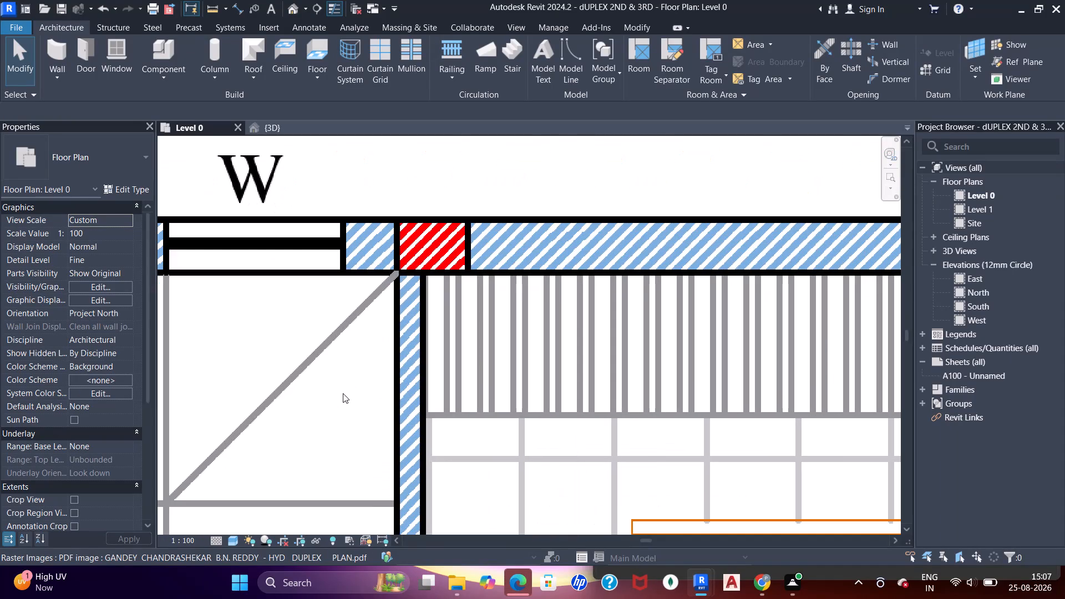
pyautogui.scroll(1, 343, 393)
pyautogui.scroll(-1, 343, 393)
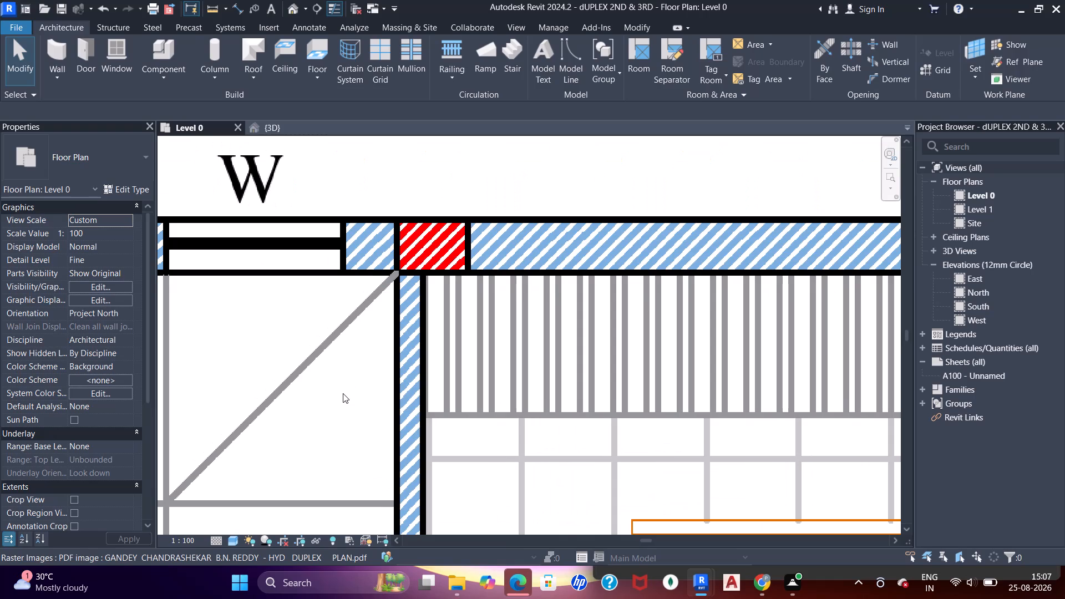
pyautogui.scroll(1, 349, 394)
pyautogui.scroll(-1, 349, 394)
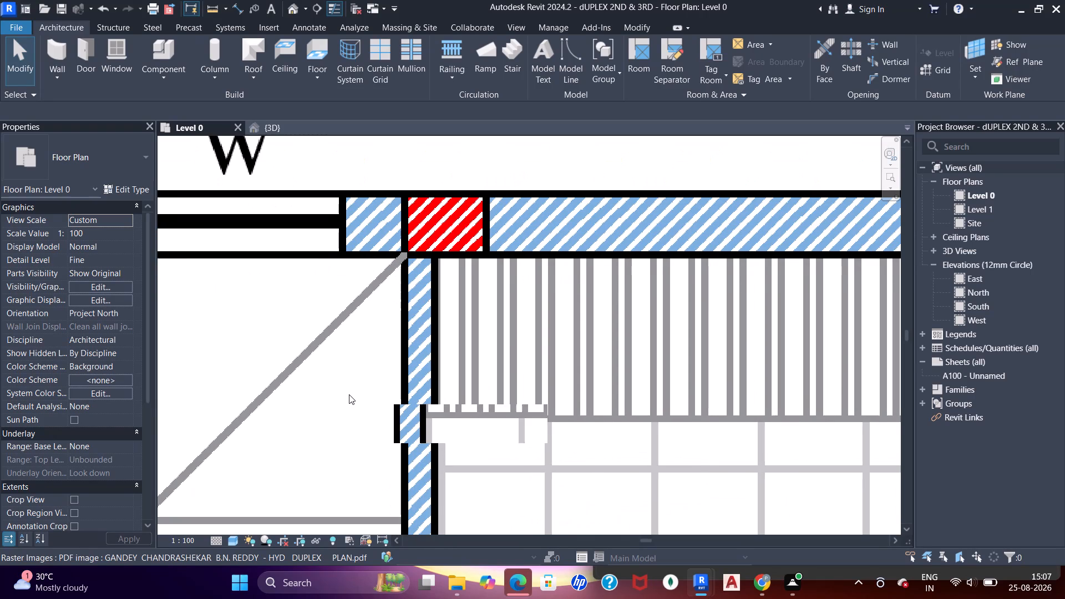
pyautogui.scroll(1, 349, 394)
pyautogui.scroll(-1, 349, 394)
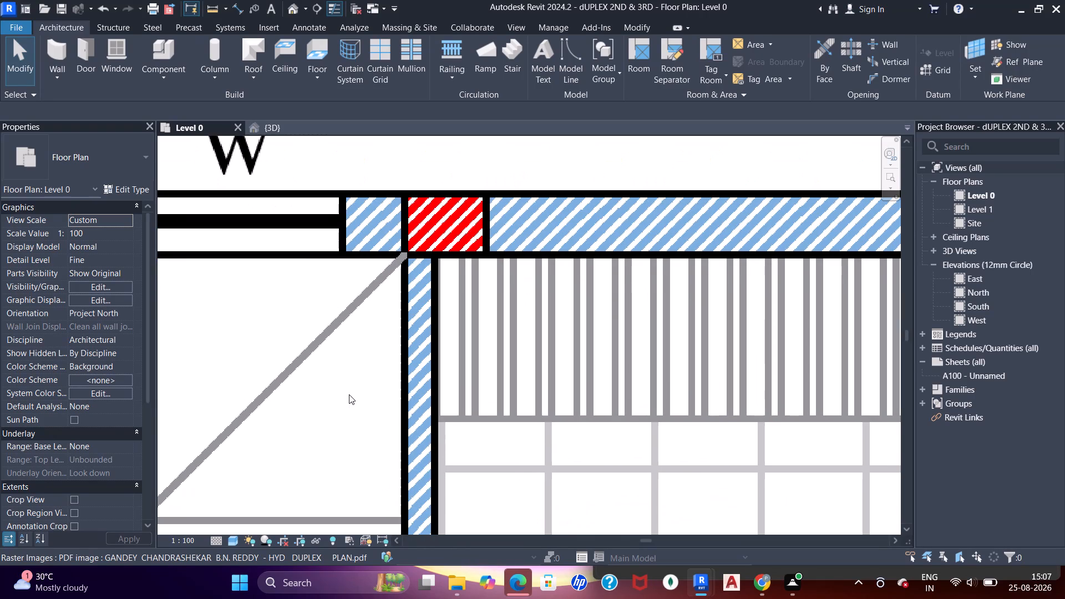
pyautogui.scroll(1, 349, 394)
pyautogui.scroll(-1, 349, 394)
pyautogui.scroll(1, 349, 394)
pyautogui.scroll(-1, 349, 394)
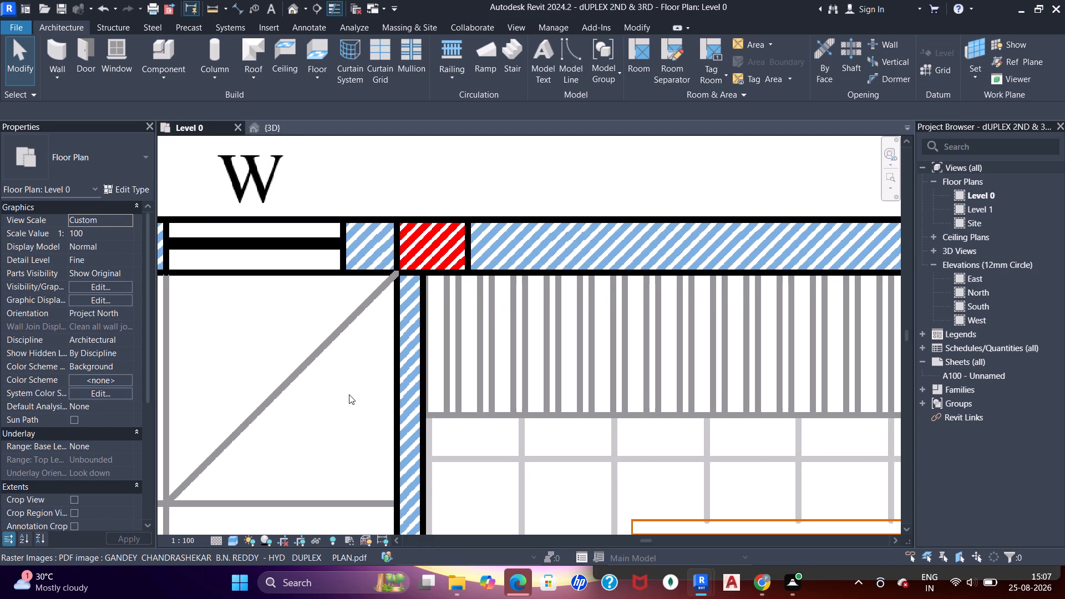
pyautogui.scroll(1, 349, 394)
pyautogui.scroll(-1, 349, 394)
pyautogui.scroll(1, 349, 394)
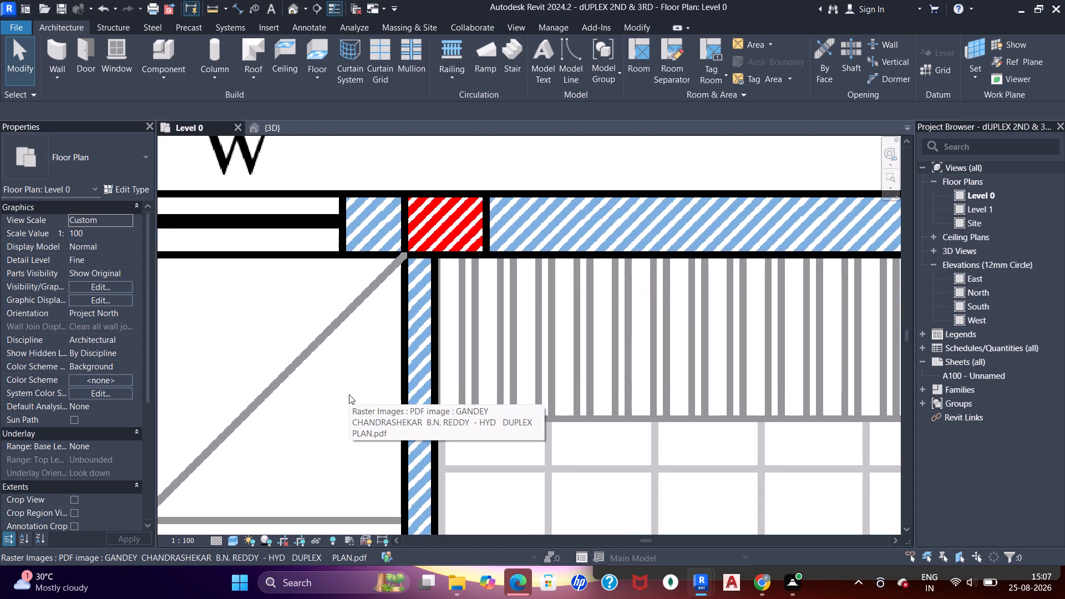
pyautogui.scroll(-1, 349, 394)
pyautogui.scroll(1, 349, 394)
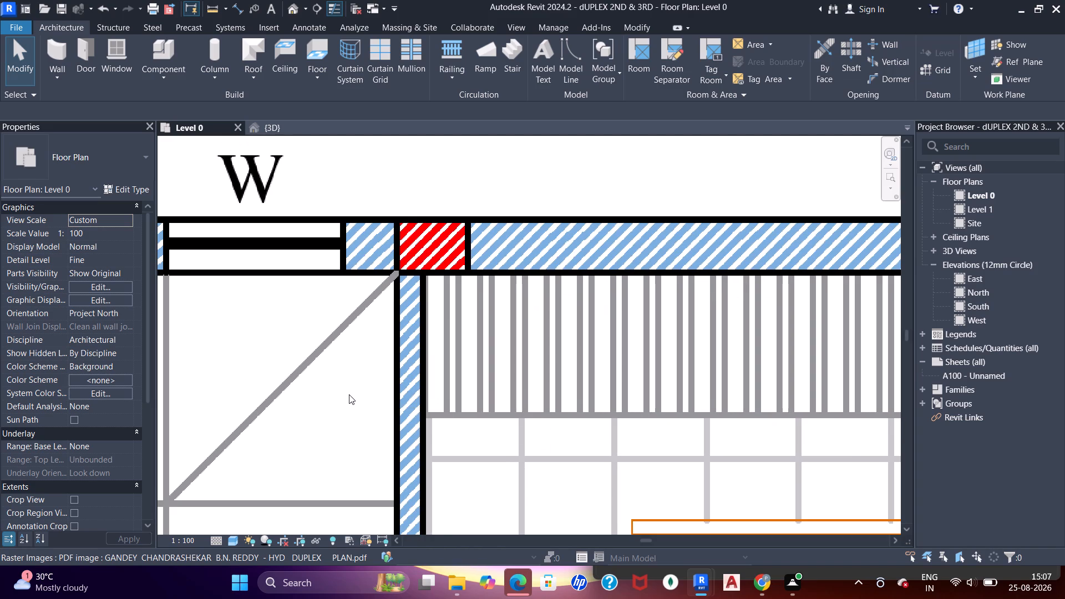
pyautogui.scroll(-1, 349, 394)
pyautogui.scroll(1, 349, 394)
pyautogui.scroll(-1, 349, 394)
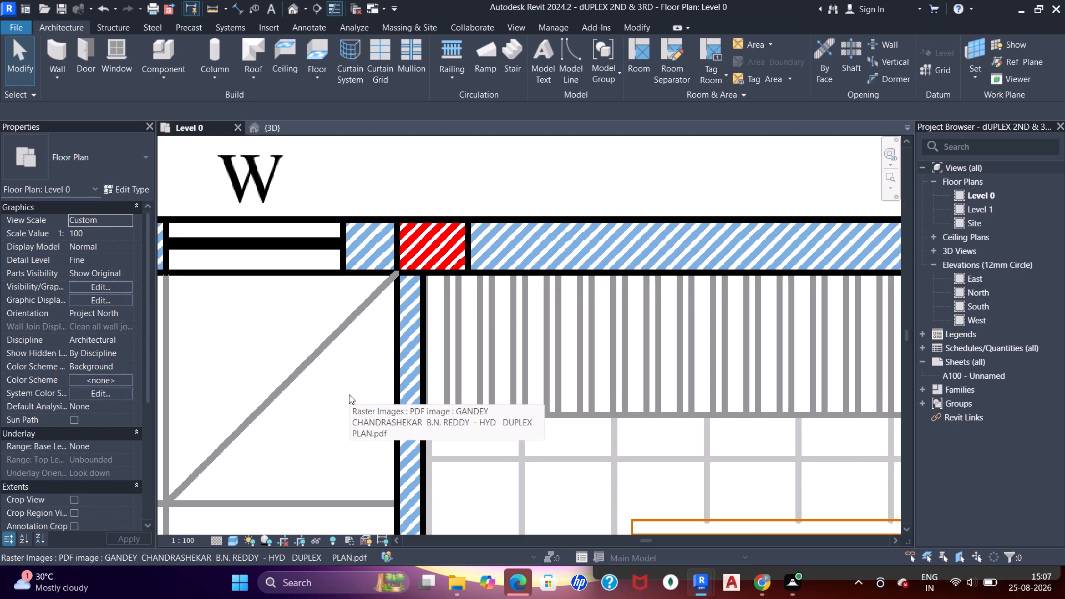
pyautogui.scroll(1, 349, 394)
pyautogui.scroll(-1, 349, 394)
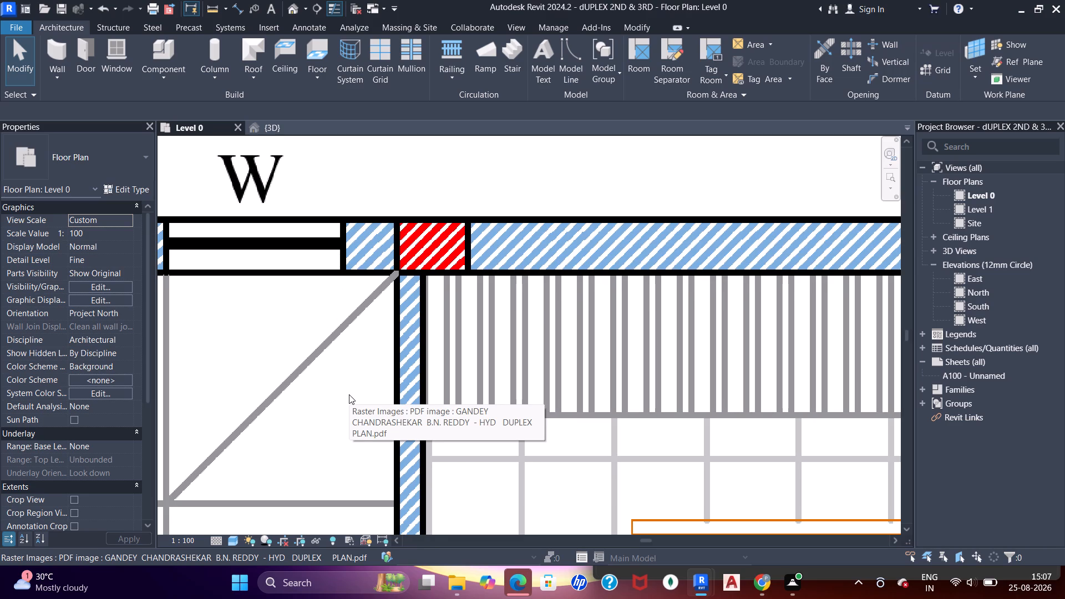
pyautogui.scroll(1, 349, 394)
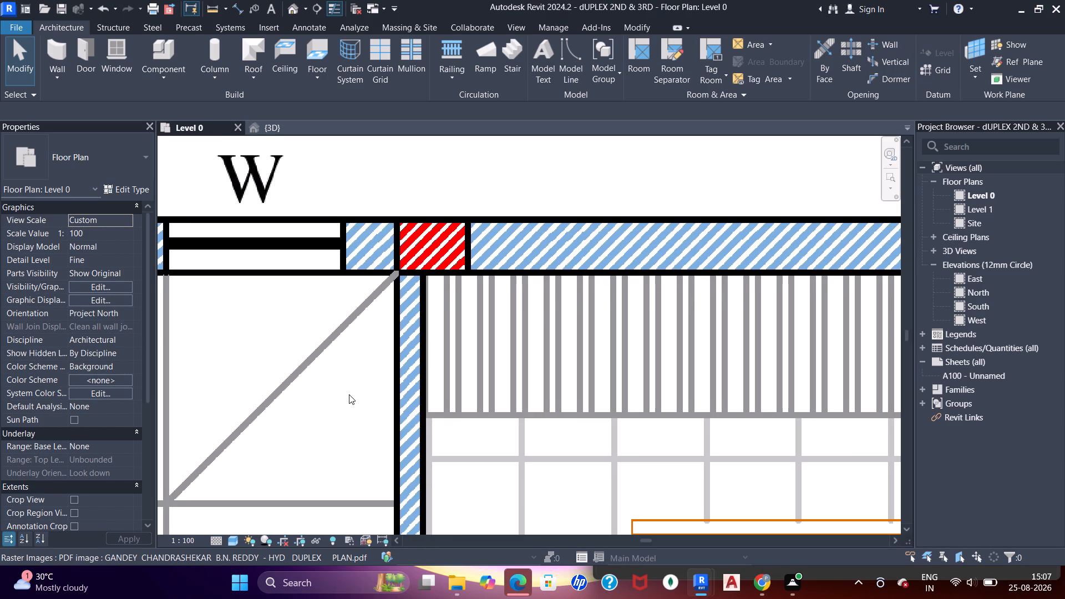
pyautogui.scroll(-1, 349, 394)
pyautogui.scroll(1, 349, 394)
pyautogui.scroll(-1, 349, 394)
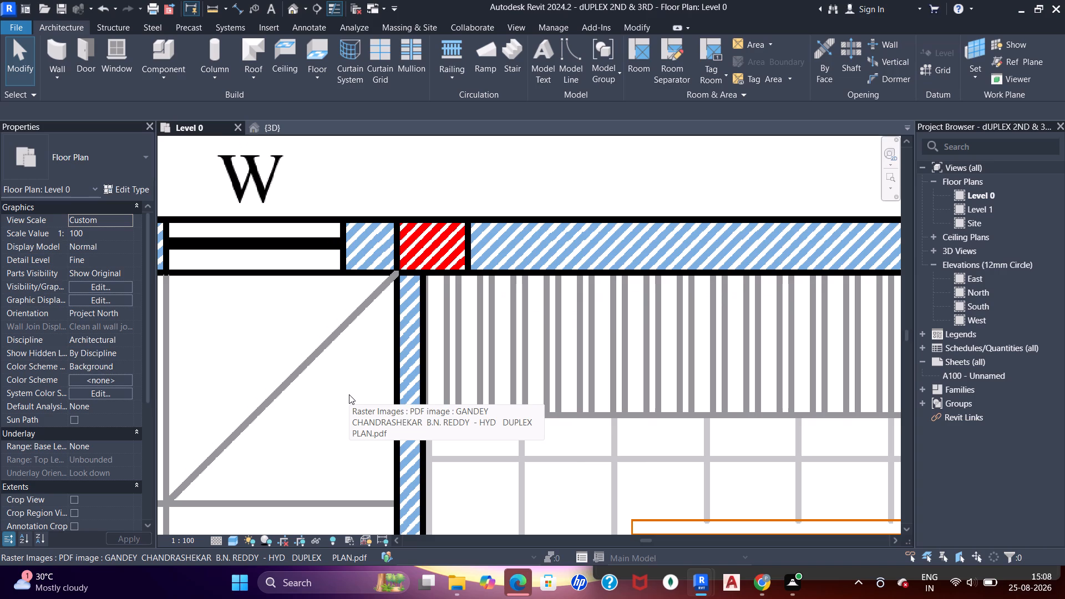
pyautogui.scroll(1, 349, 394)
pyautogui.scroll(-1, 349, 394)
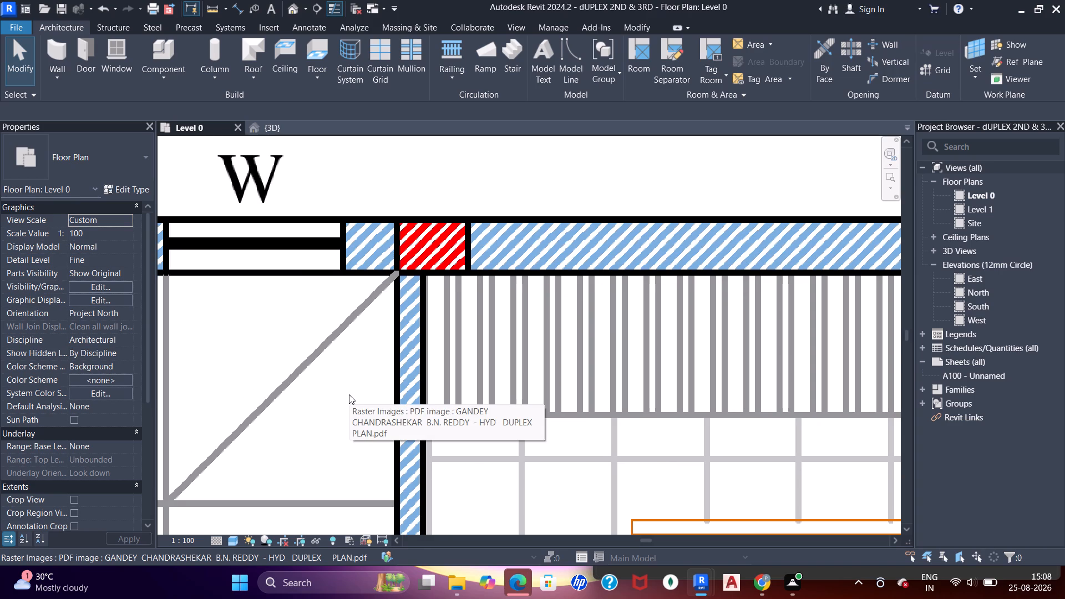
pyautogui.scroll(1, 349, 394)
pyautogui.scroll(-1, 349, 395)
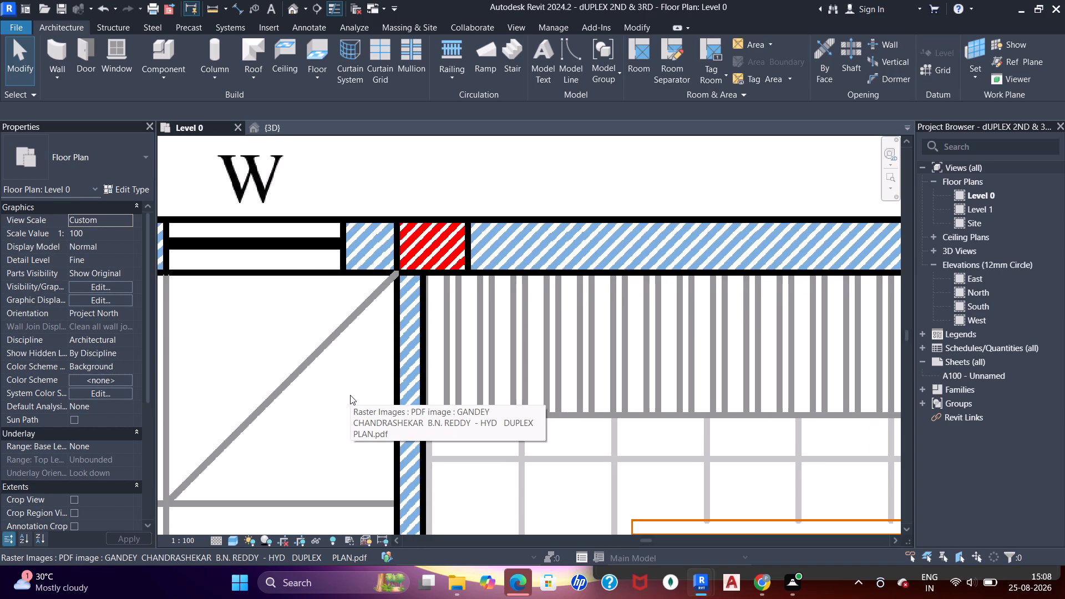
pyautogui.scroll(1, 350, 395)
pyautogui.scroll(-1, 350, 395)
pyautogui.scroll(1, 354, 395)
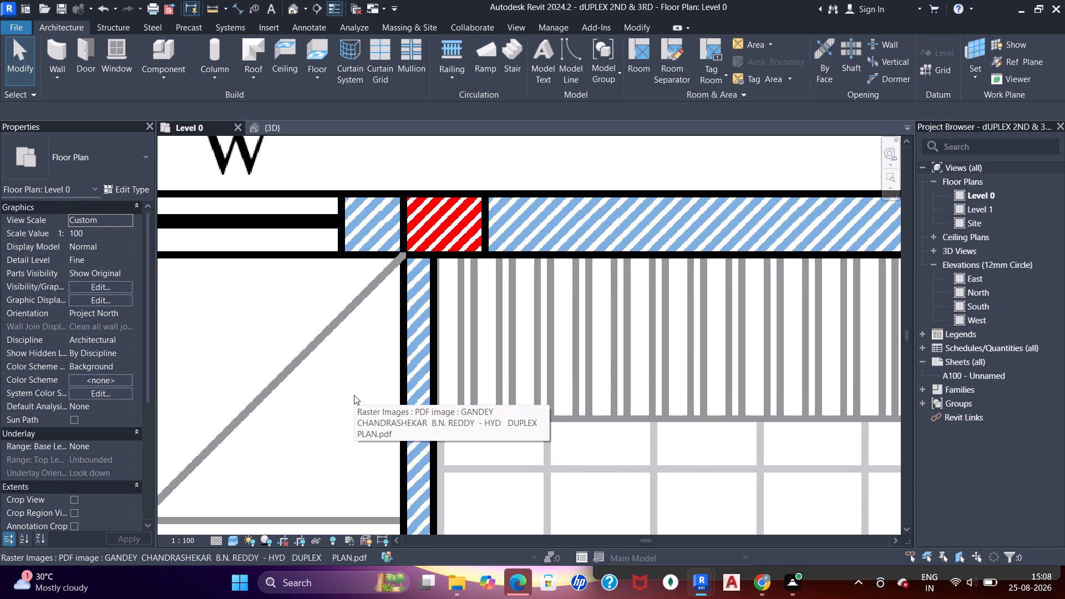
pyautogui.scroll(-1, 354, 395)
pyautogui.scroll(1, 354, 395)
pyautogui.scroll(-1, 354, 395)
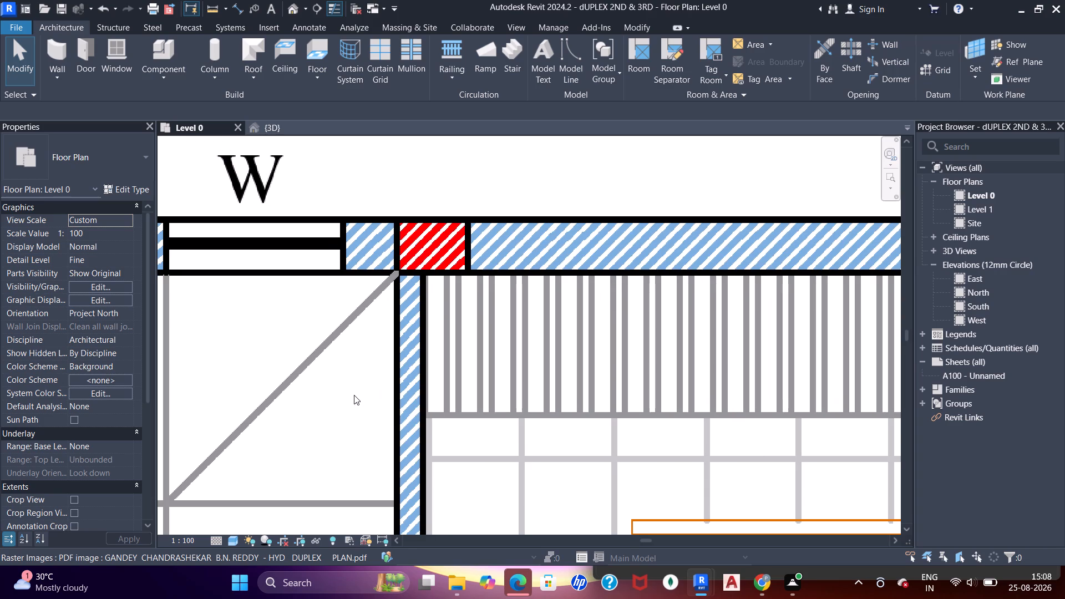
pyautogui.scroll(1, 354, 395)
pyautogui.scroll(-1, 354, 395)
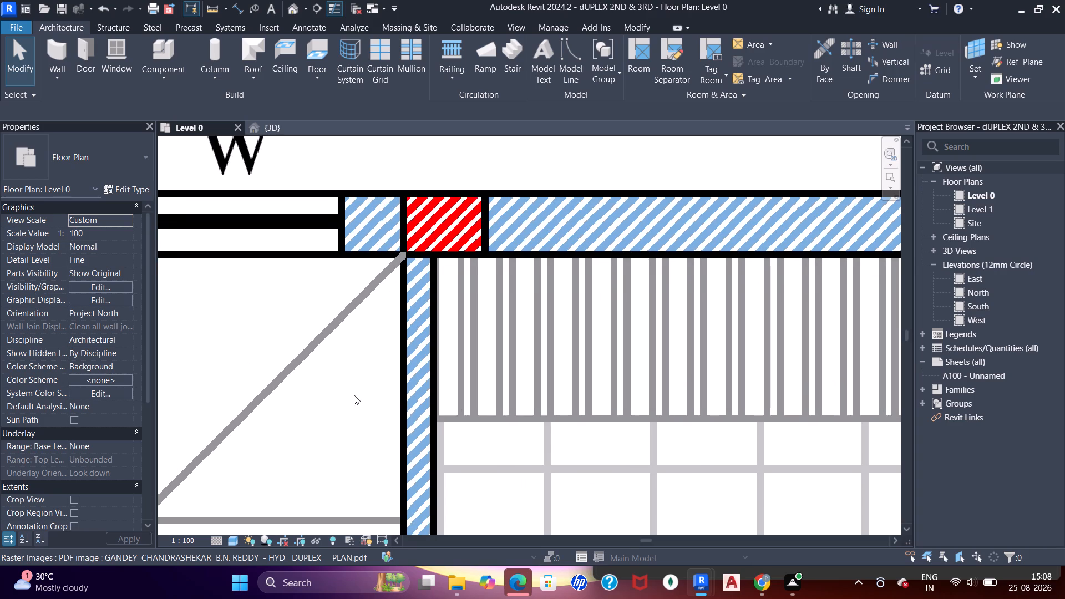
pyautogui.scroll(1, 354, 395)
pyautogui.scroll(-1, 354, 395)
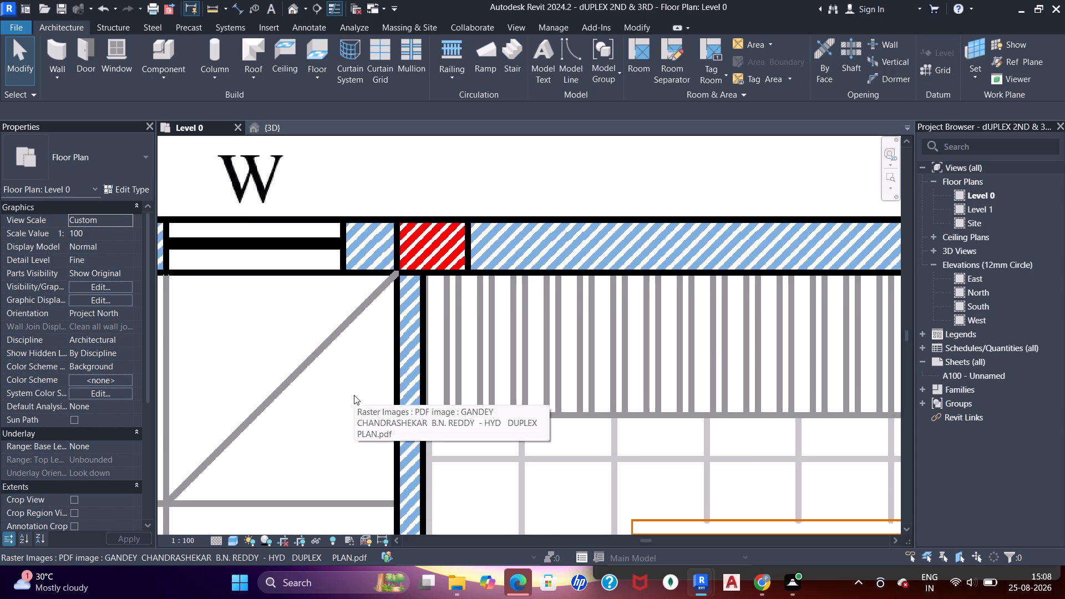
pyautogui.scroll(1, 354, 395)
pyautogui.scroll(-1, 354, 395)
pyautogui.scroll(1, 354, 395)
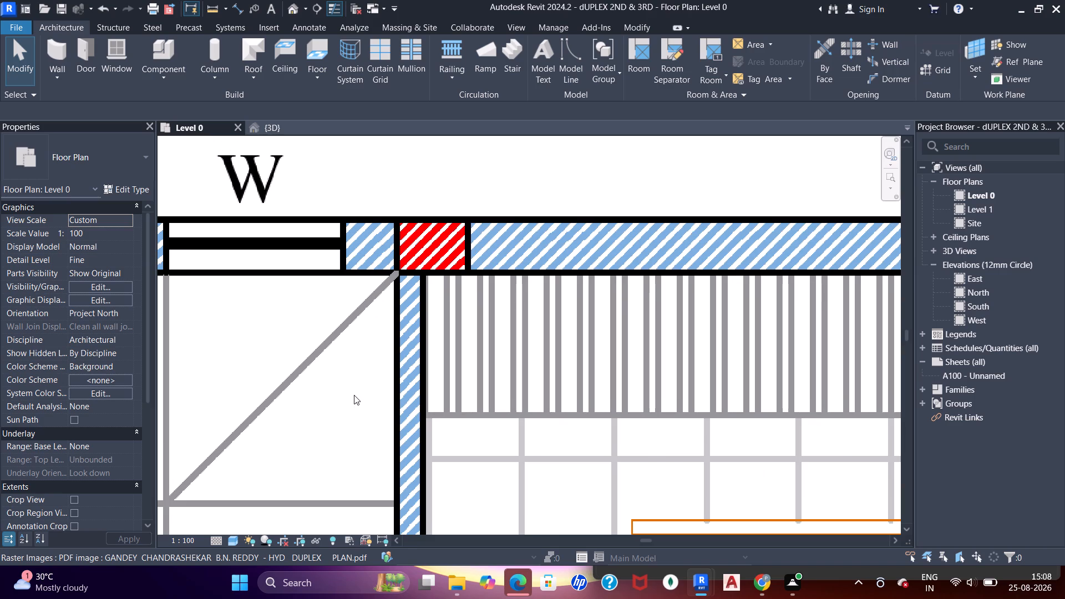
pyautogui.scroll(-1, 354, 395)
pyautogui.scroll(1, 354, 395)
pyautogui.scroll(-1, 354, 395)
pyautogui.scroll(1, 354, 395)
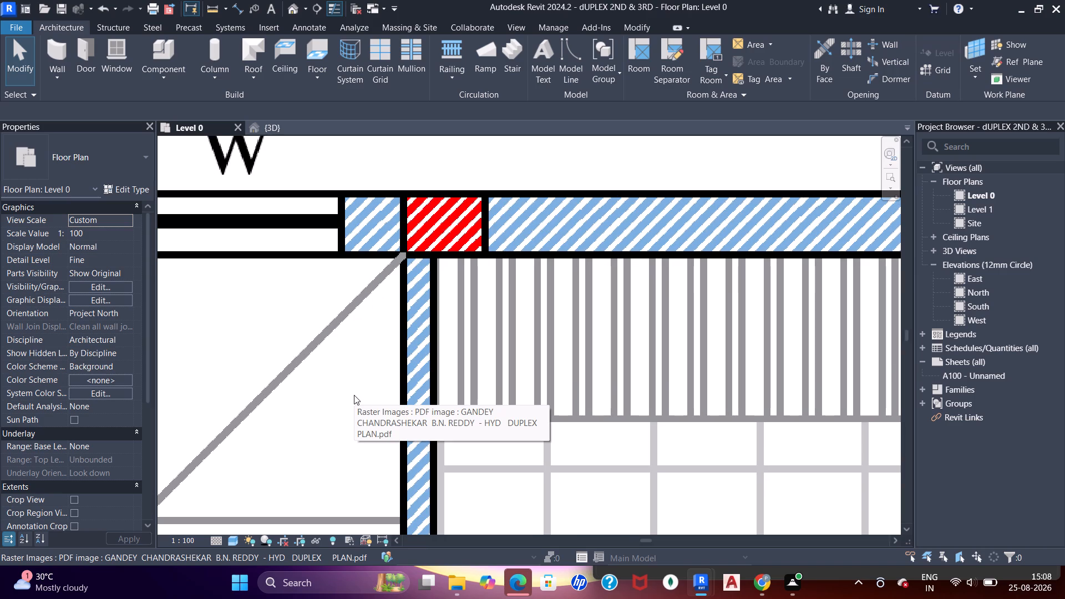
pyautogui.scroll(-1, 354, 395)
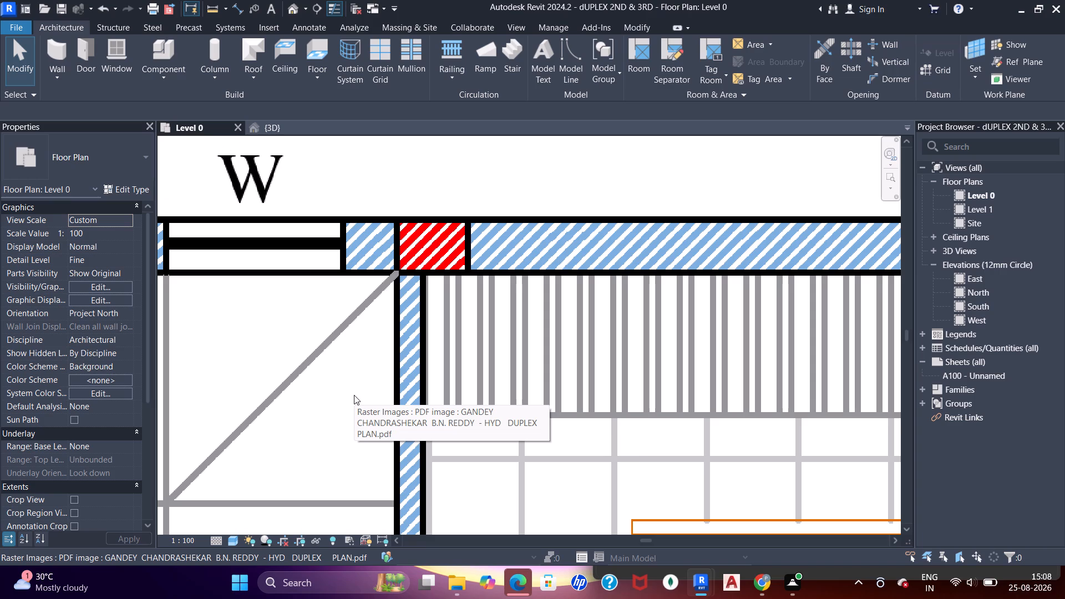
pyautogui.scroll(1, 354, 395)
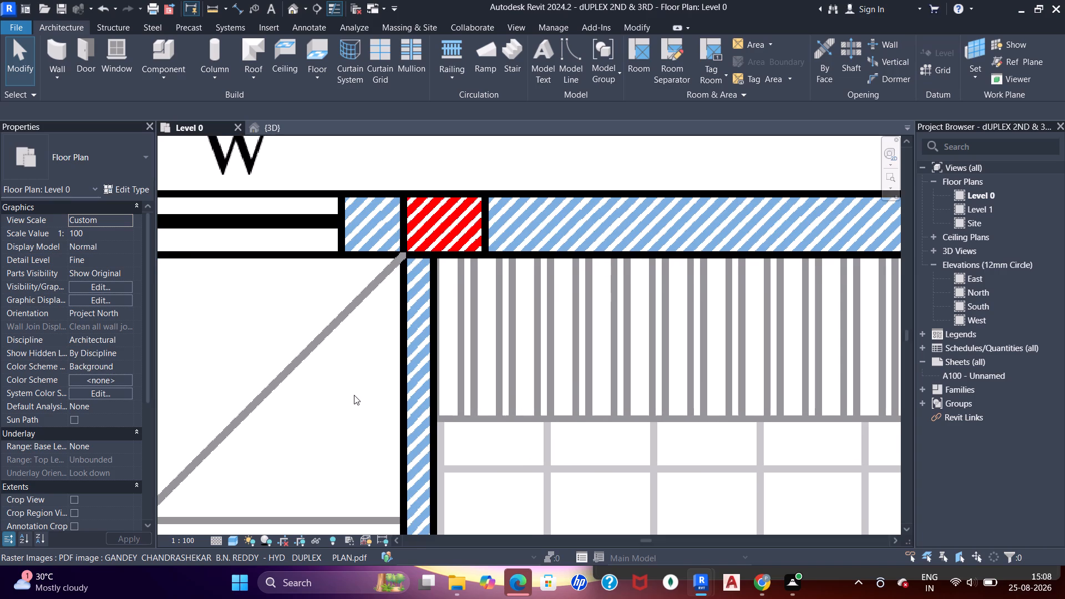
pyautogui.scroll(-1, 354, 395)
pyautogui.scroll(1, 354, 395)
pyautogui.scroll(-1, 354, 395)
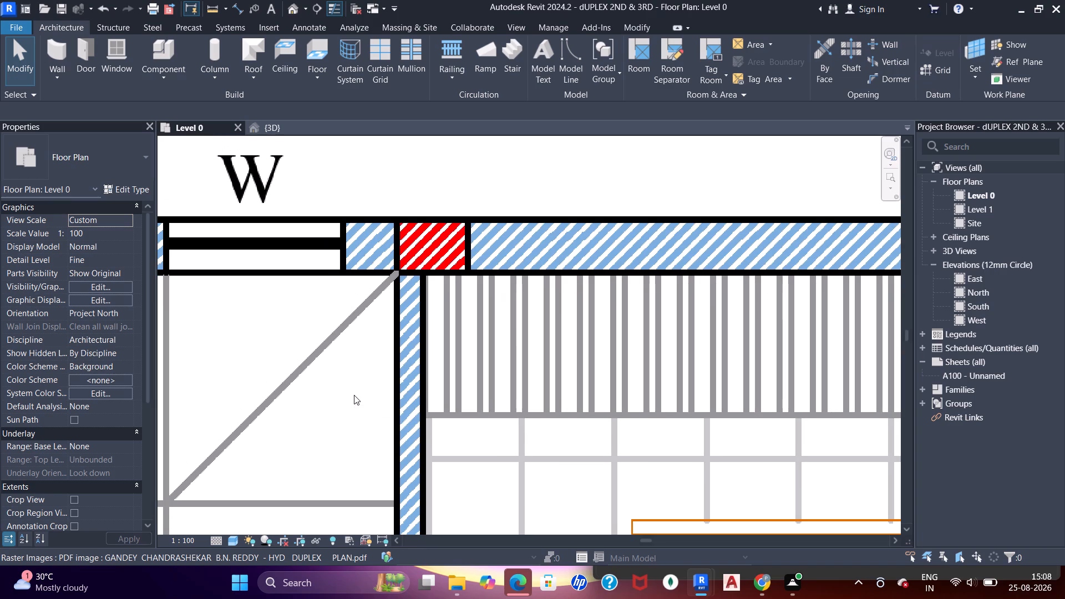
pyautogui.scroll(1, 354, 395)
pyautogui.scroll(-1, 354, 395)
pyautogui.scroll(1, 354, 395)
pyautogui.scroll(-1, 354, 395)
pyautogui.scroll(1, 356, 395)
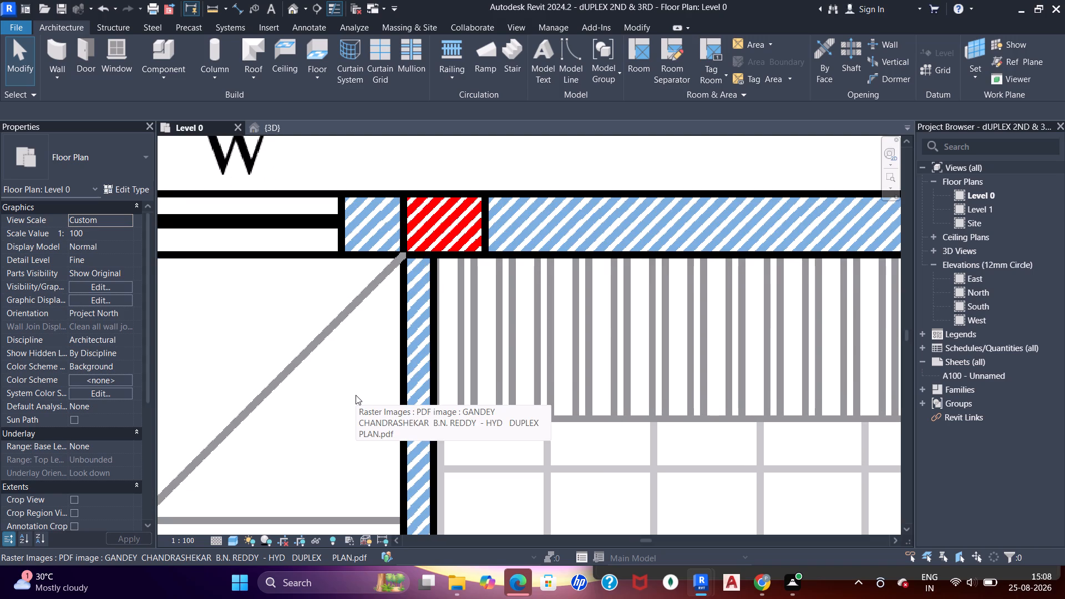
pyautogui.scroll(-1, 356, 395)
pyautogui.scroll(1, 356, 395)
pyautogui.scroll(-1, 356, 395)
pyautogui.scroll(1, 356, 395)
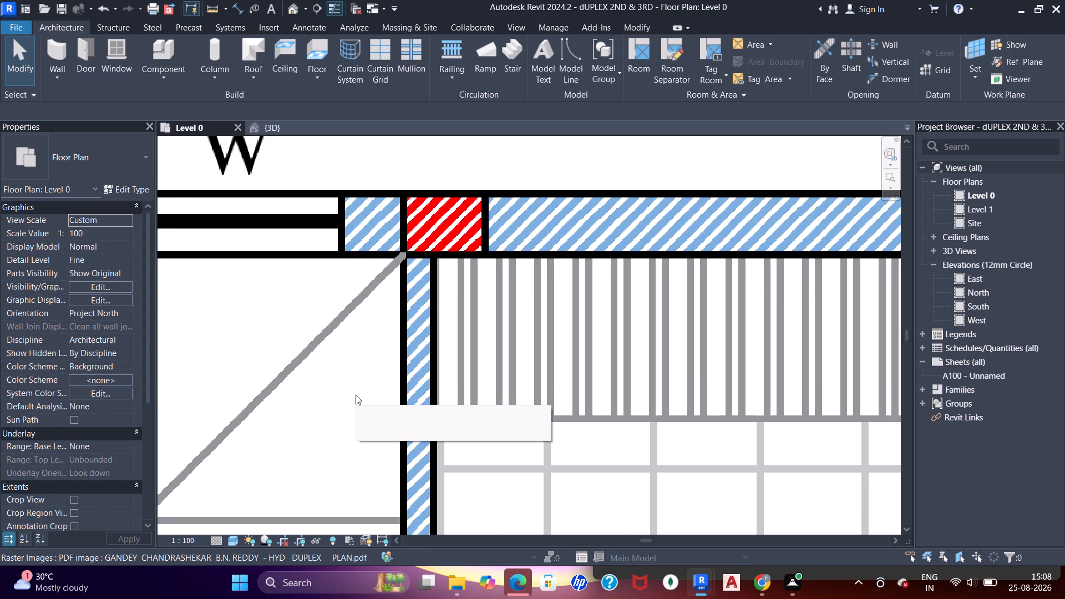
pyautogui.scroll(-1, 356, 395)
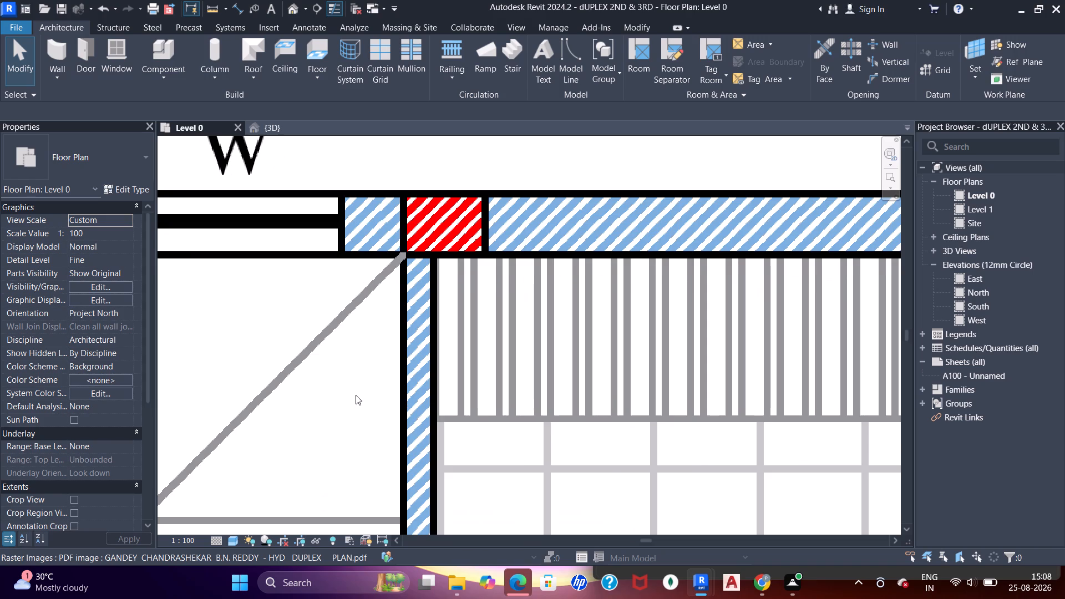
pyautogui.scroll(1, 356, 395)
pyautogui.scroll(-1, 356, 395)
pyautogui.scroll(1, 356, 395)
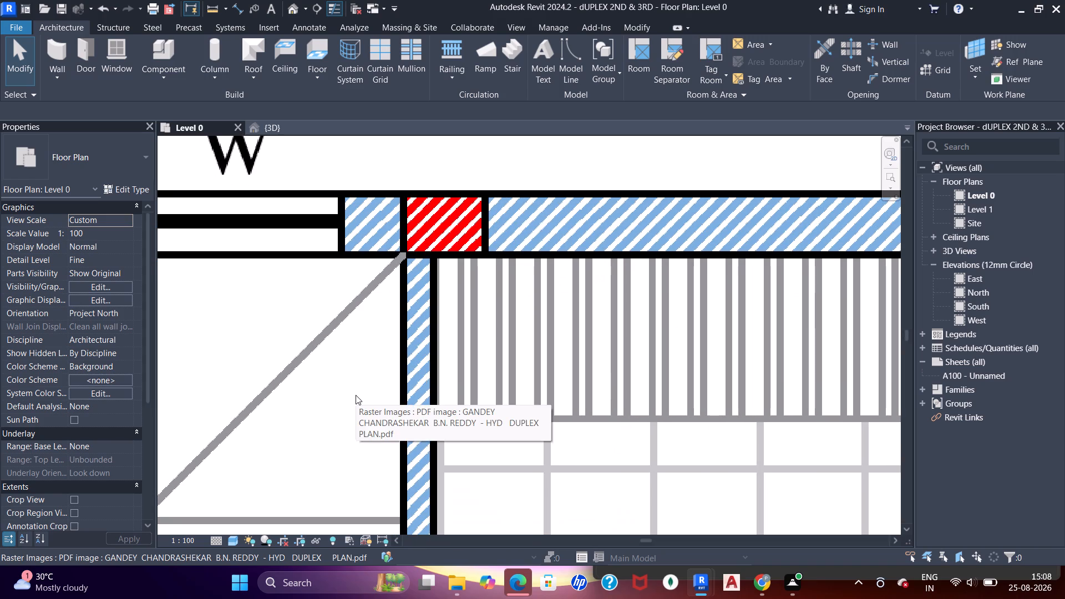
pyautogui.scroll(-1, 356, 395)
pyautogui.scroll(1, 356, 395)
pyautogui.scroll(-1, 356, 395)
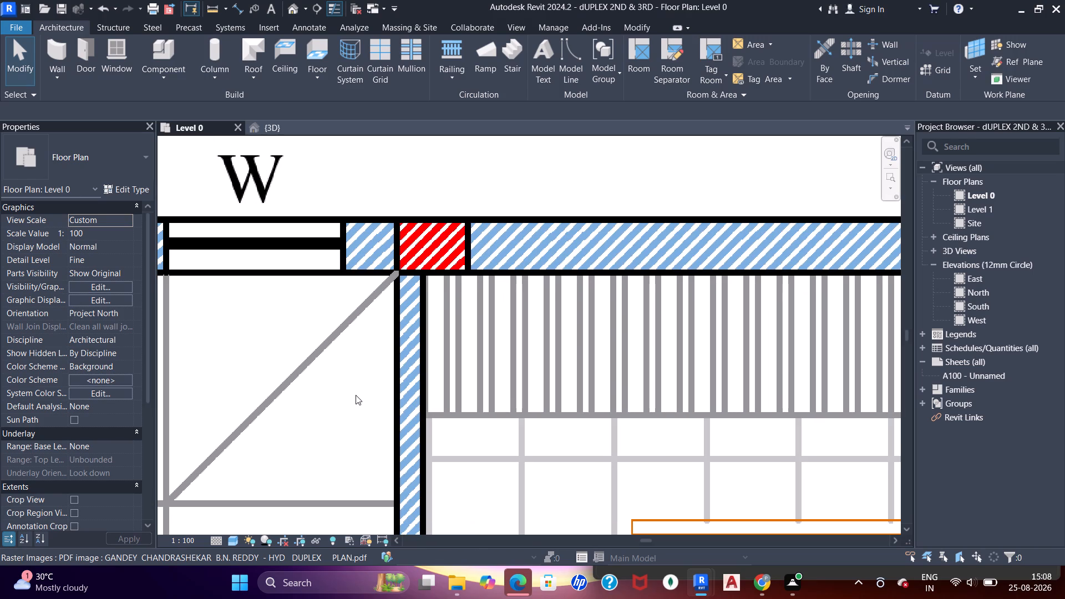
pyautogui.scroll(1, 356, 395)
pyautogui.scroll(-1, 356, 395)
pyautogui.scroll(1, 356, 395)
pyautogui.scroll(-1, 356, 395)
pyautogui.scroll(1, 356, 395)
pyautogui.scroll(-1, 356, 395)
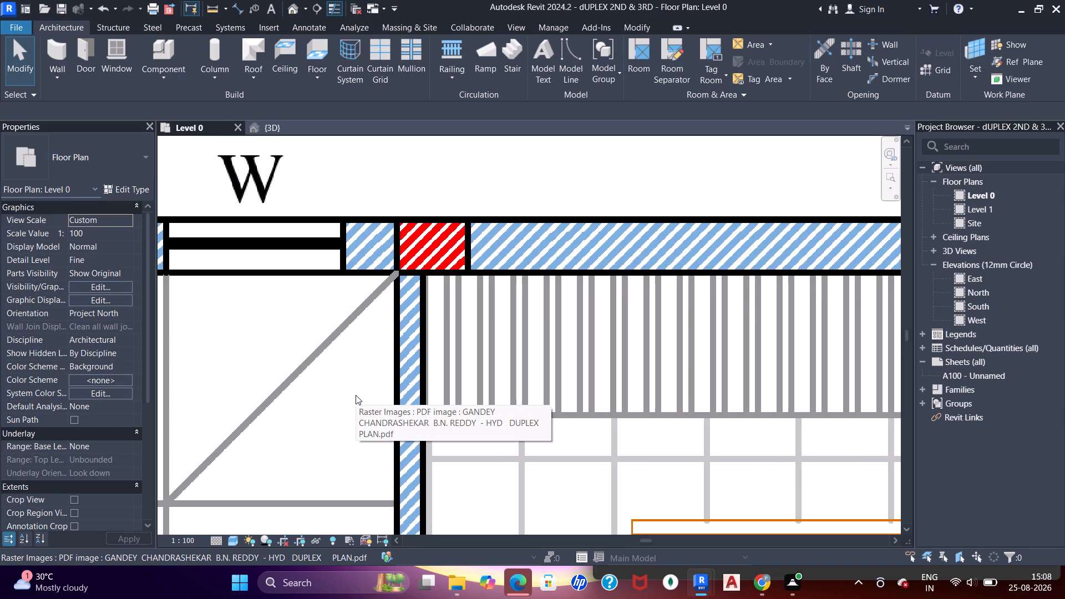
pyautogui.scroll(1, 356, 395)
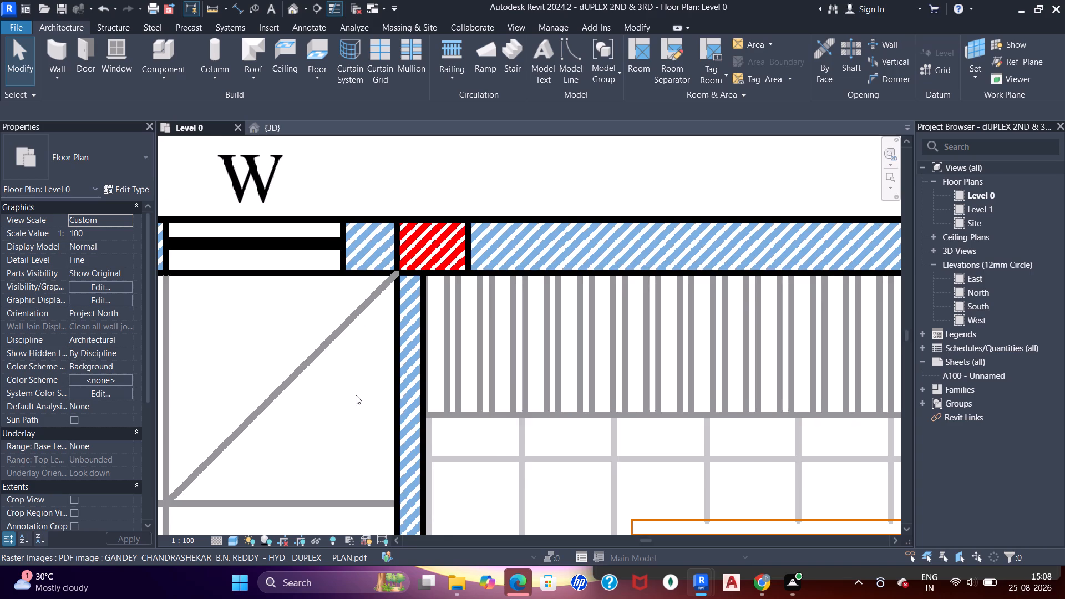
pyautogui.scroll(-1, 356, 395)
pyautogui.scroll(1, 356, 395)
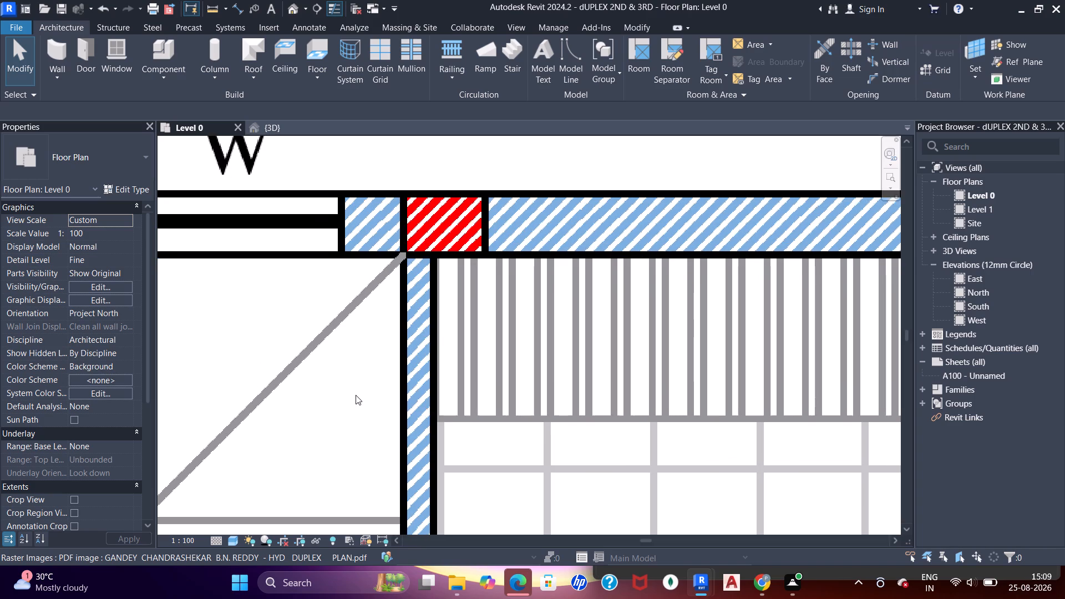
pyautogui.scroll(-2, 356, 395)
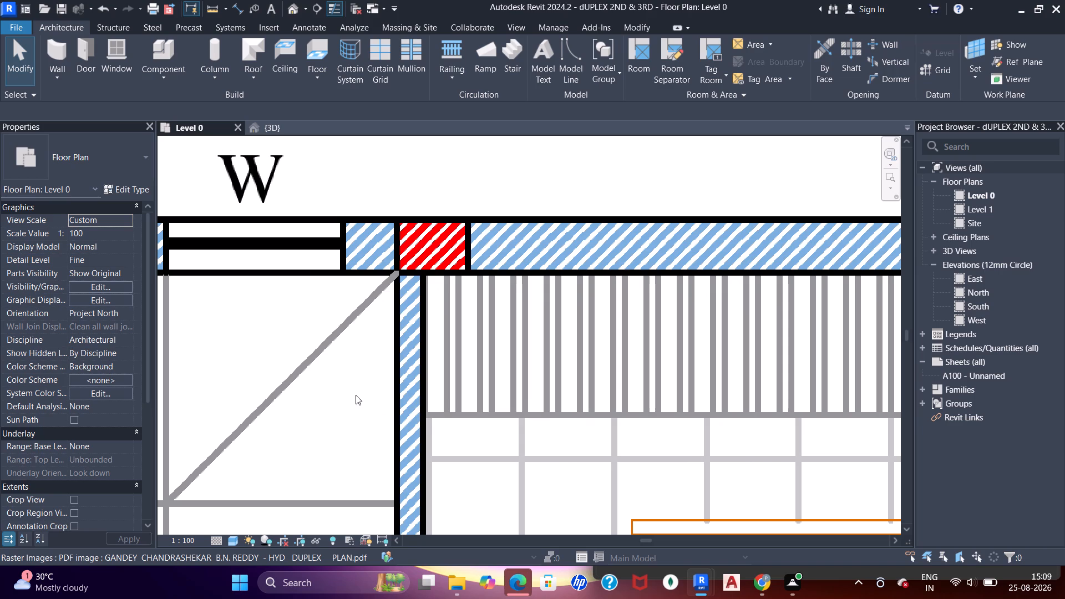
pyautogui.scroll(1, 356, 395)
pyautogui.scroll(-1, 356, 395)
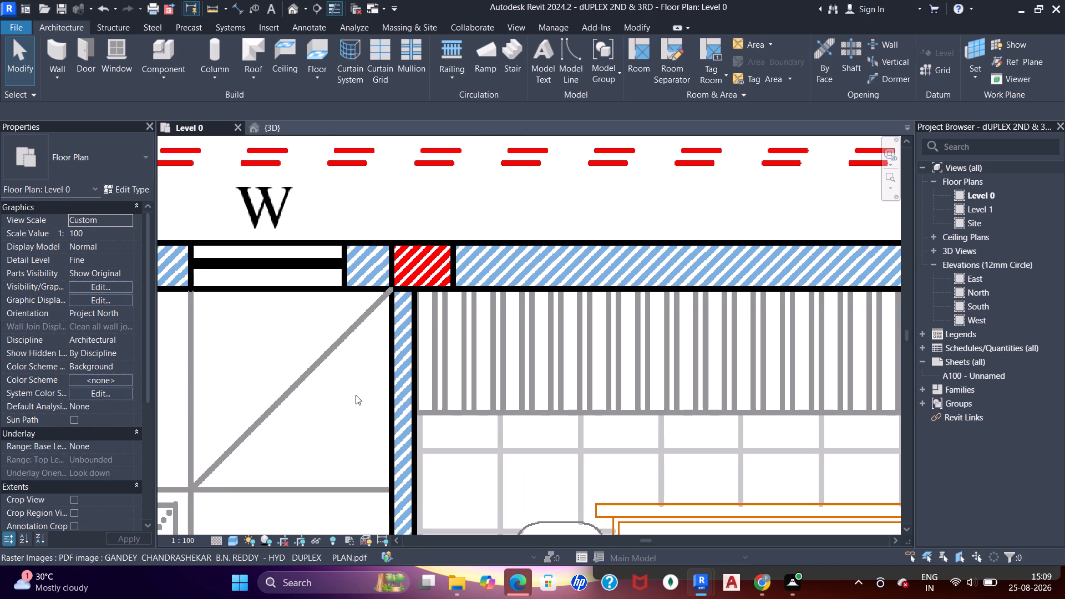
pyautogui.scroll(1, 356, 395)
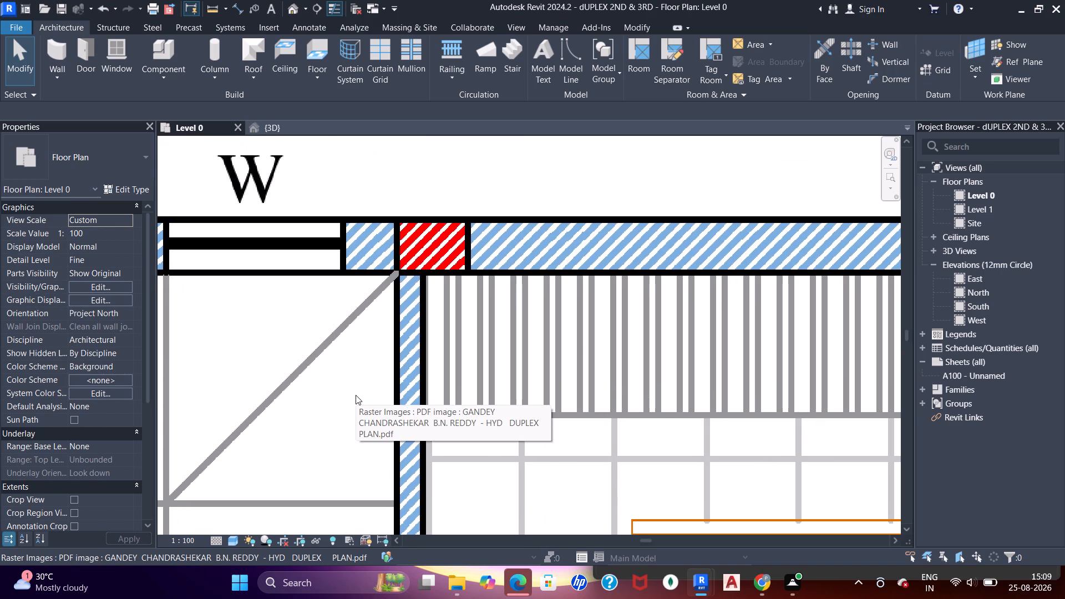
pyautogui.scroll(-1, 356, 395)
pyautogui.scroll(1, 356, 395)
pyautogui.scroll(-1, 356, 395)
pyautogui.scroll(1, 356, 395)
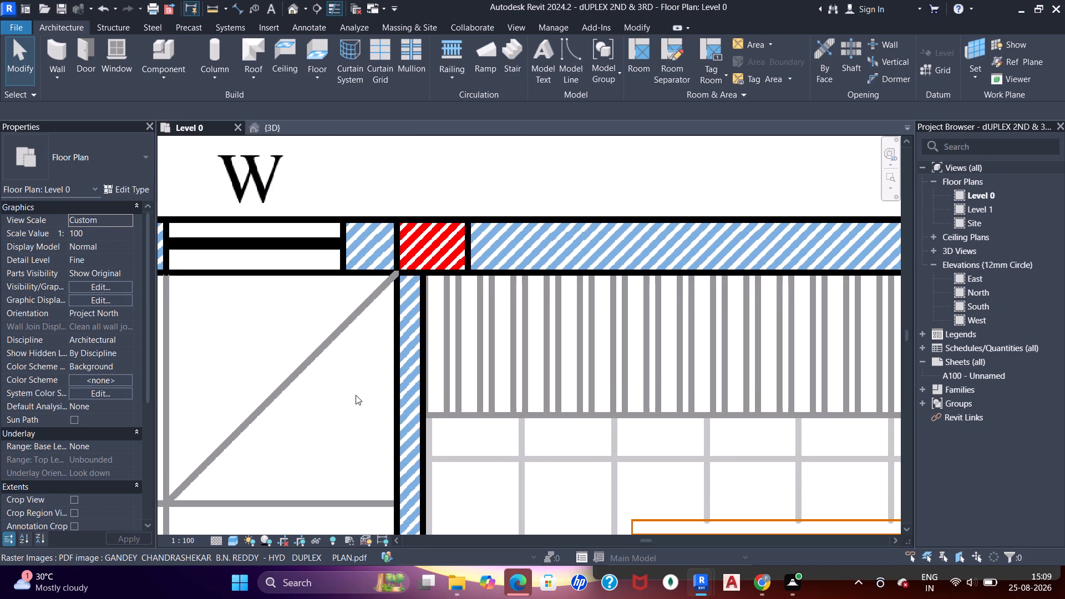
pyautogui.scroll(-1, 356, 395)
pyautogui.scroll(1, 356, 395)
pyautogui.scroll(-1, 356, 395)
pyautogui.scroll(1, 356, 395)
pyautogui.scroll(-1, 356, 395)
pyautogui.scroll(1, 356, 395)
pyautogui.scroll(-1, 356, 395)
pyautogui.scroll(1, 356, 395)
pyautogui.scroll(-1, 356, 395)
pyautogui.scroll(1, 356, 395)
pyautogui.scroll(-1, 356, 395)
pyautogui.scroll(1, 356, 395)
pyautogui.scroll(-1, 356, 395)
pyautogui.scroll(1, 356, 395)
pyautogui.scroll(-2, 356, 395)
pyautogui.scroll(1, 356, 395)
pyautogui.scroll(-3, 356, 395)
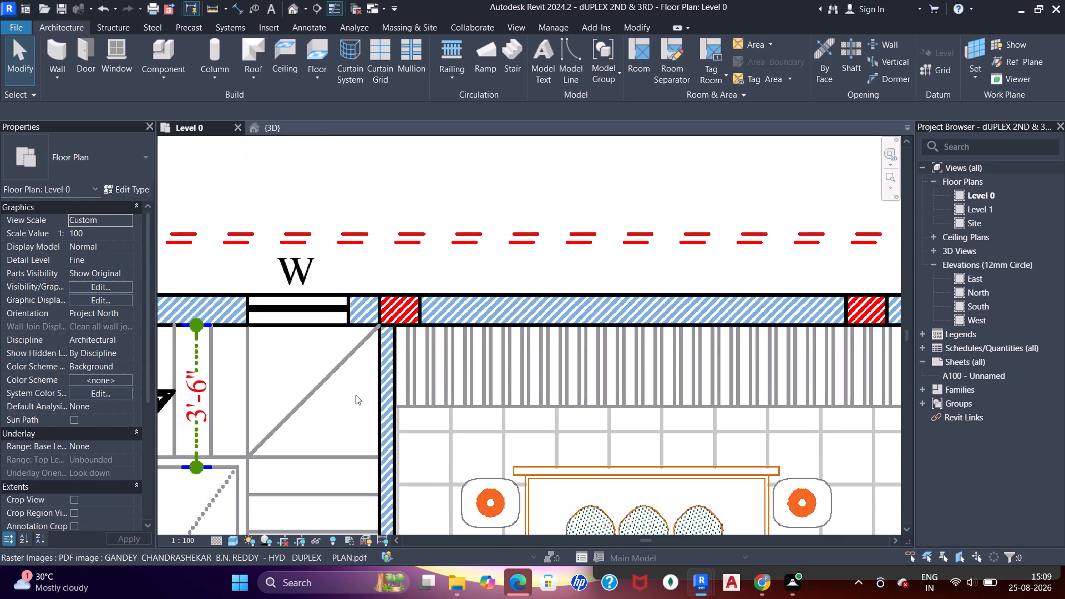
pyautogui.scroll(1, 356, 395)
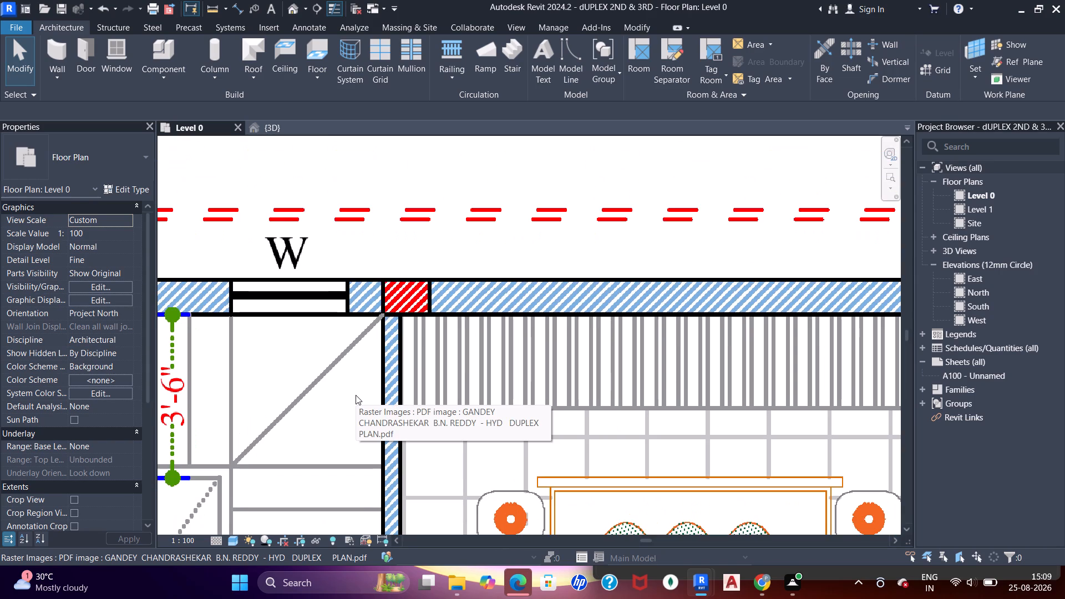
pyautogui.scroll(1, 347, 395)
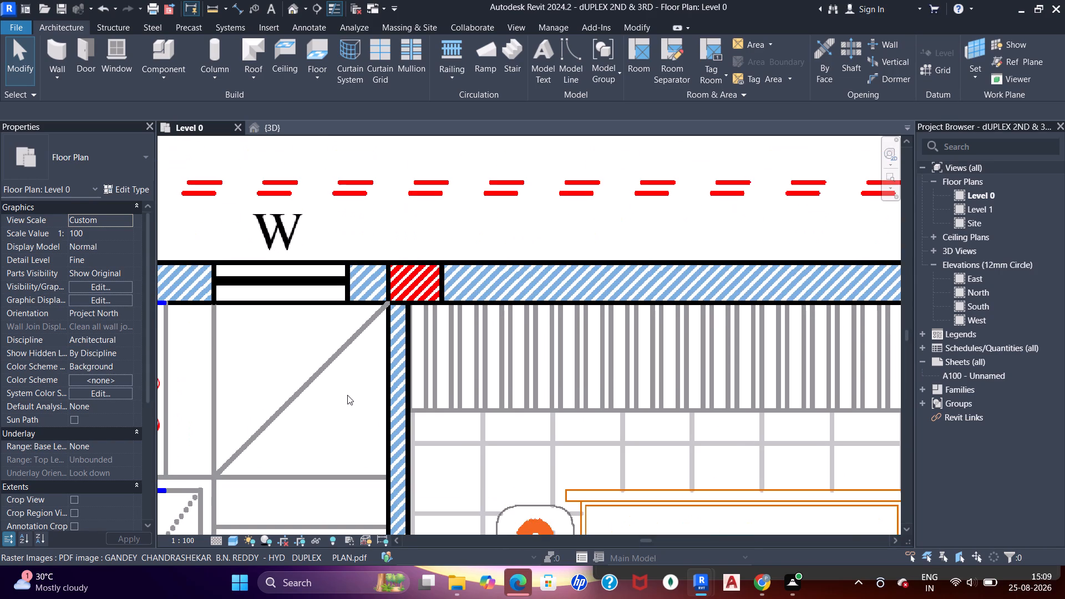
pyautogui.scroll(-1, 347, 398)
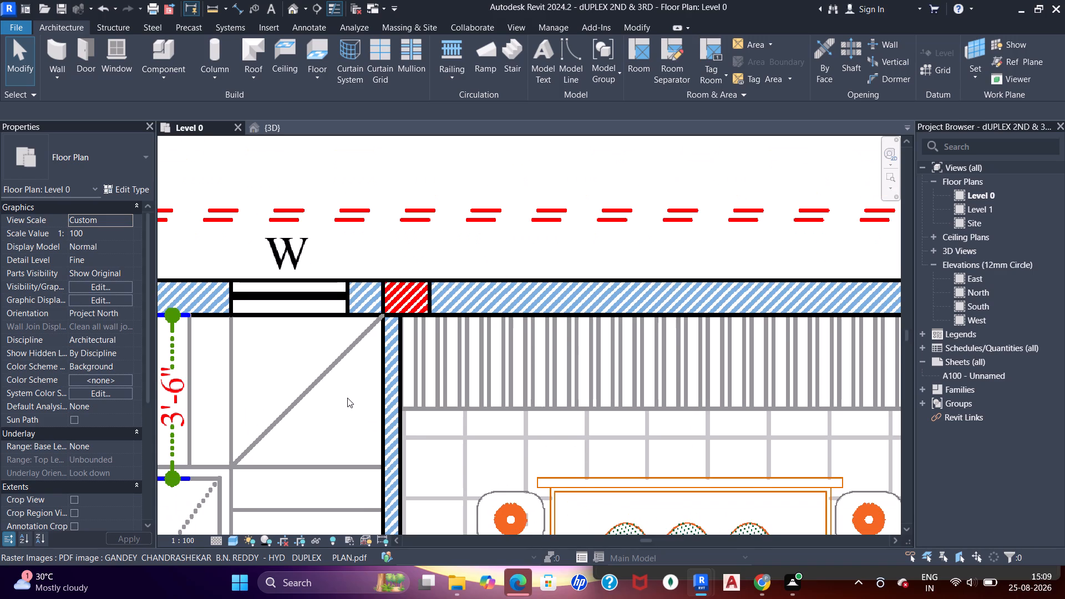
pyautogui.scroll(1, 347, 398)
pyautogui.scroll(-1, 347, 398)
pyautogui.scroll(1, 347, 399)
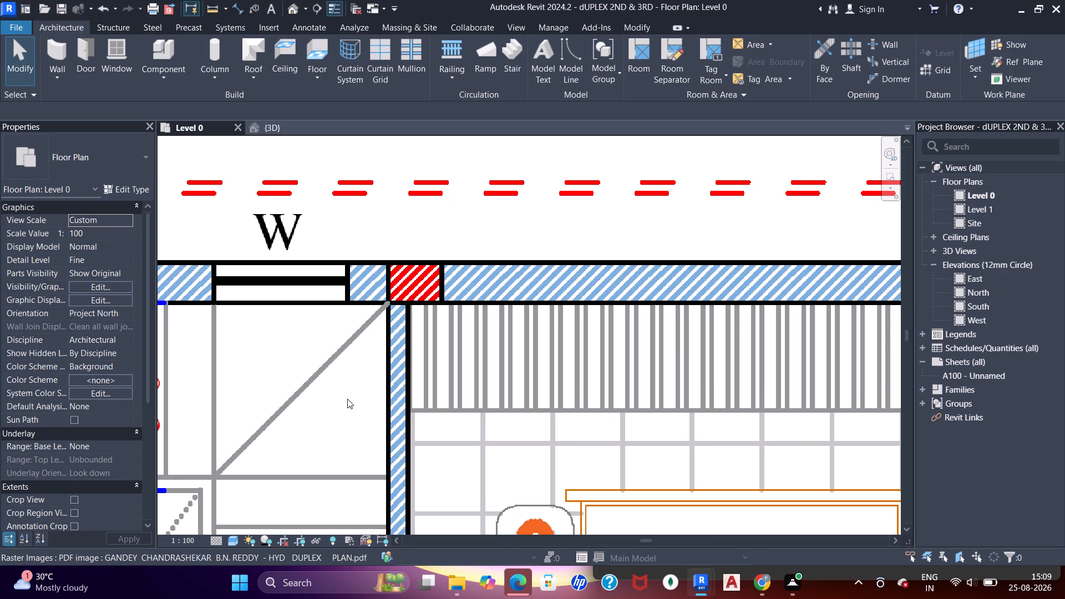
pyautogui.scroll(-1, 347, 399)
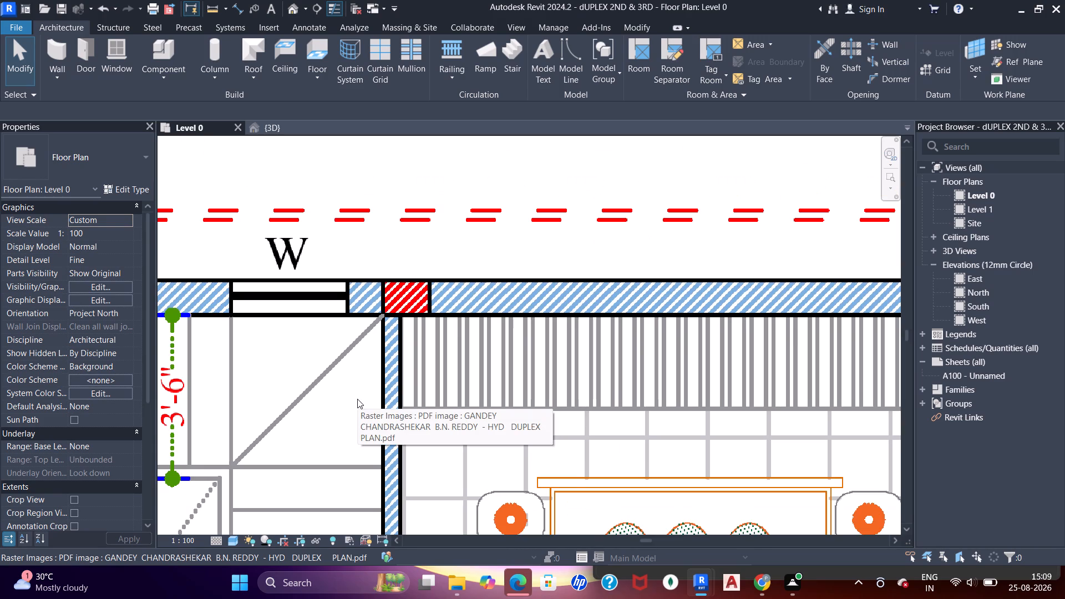
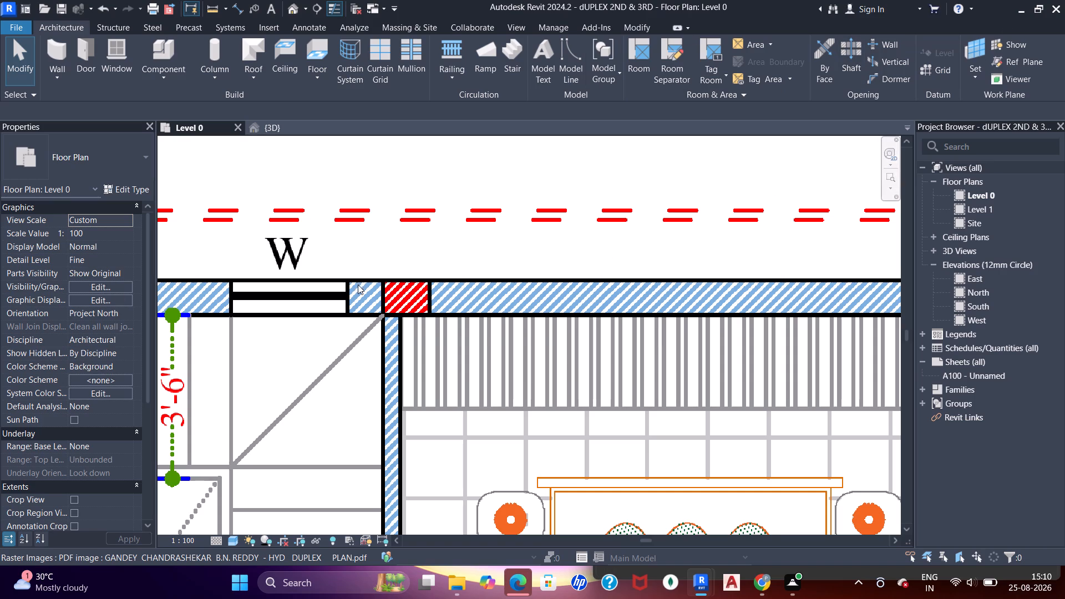
# Examine the third floor plan from the staircase and master bedroom windows up to the sheet's title and north symbol.
pyautogui.scroll(-6, 359, 290)
pyautogui.scroll(5, 344, 290)
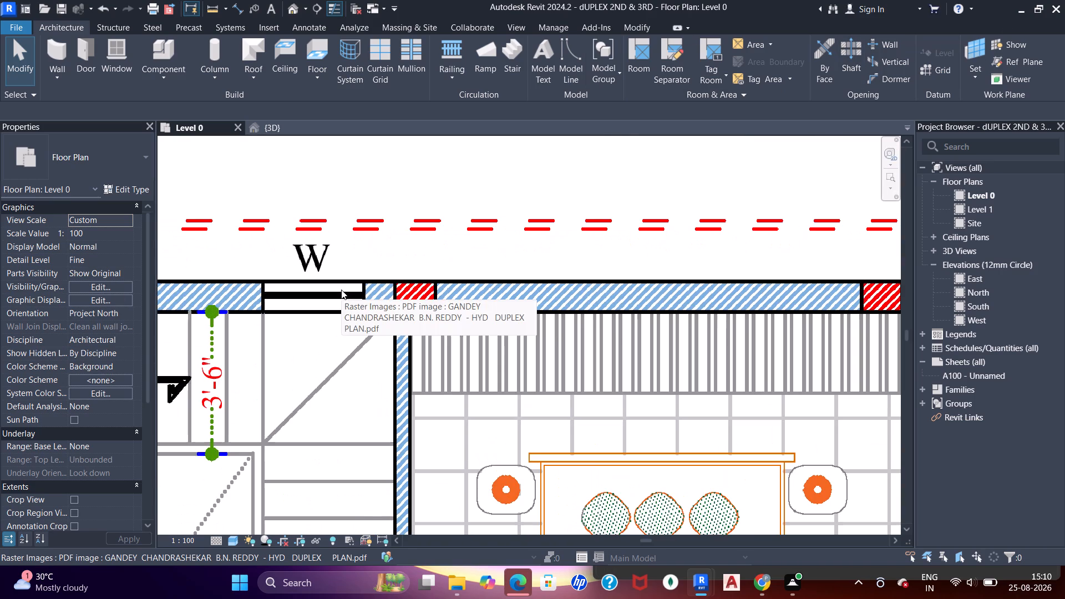
pyautogui.scroll(-5, 341, 290)
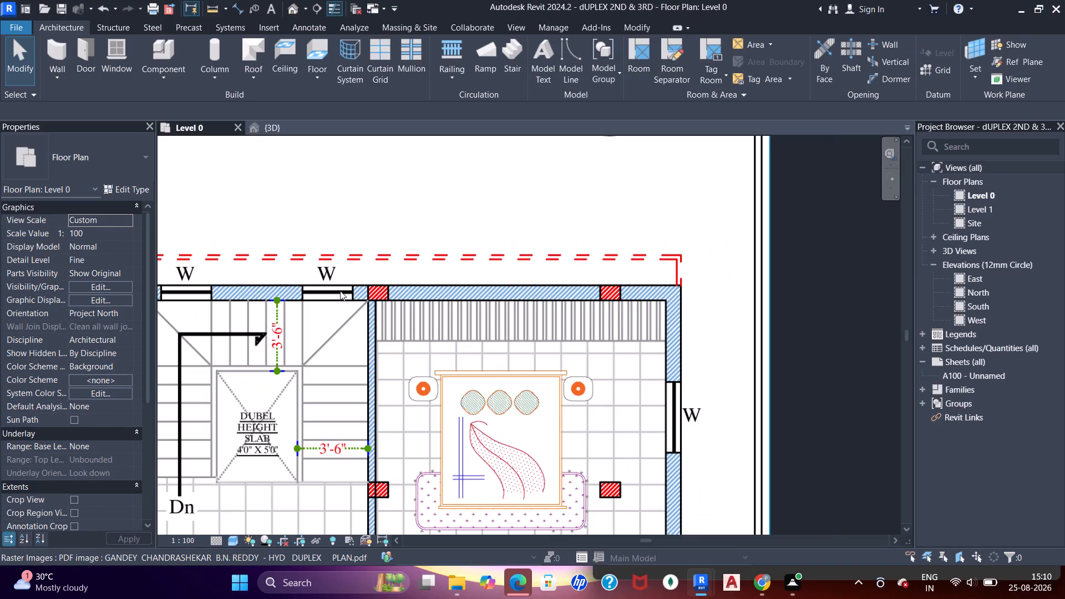
pyautogui.moveTo(327, 247); pyautogui.dragTo(383, 337, button='middle')
pyautogui.moveTo(346, 286); pyautogui.dragTo(420, 495, button='middle')
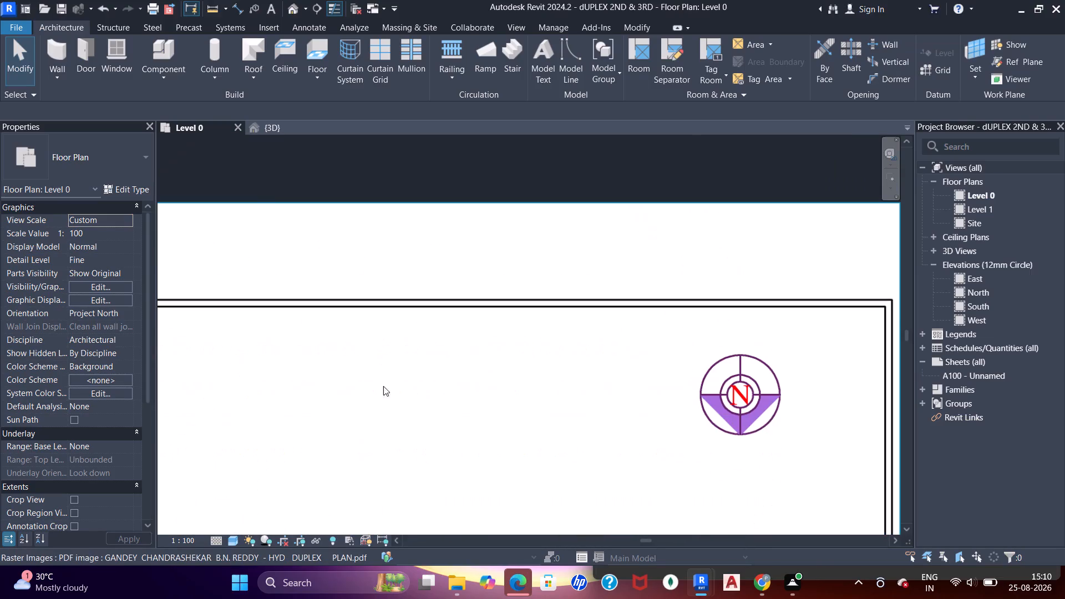
pyautogui.scroll(-11, 287, 209)
pyautogui.moveTo(287, 209); pyautogui.dragTo(408, 265, button='middle')
pyautogui.scroll(11, 261, 250)
pyautogui.click(396, 243)
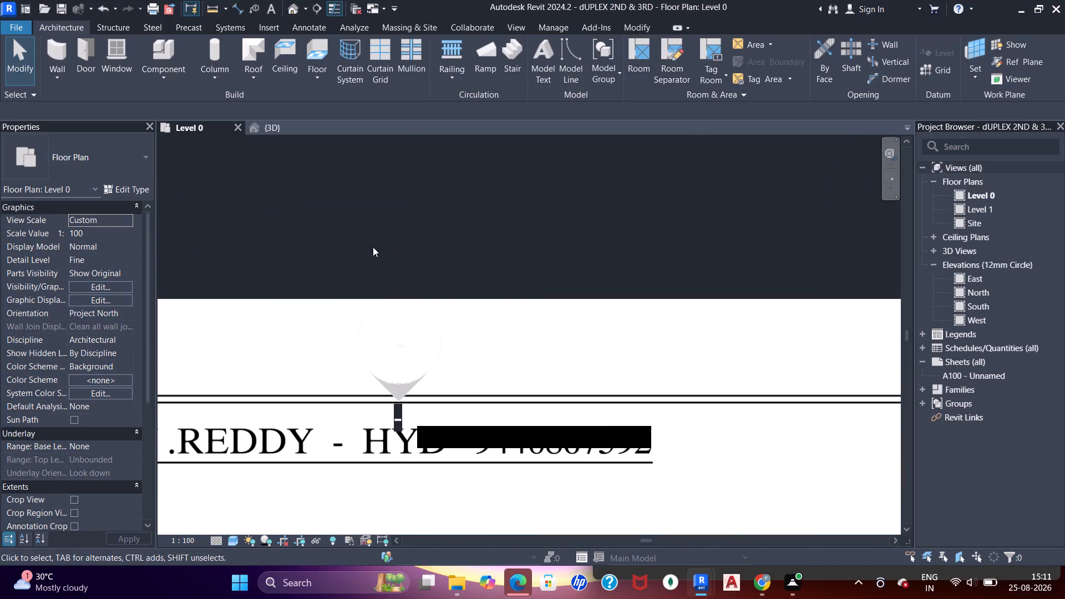
pyautogui.scroll(-6, 370, 236)
pyautogui.moveTo(404, 329); pyautogui.dragTo(341, 233, button='middle')
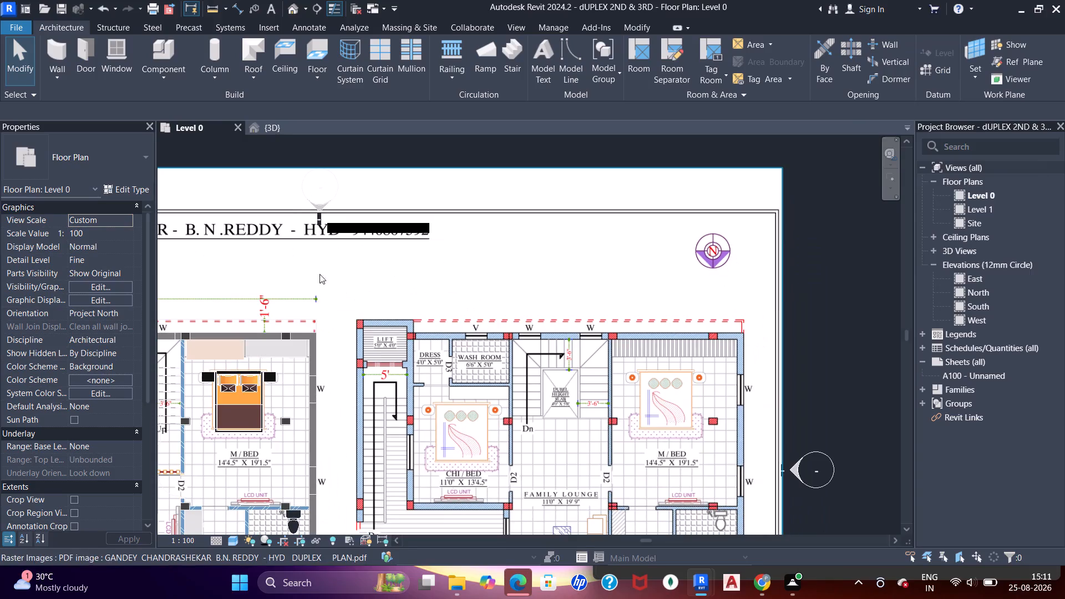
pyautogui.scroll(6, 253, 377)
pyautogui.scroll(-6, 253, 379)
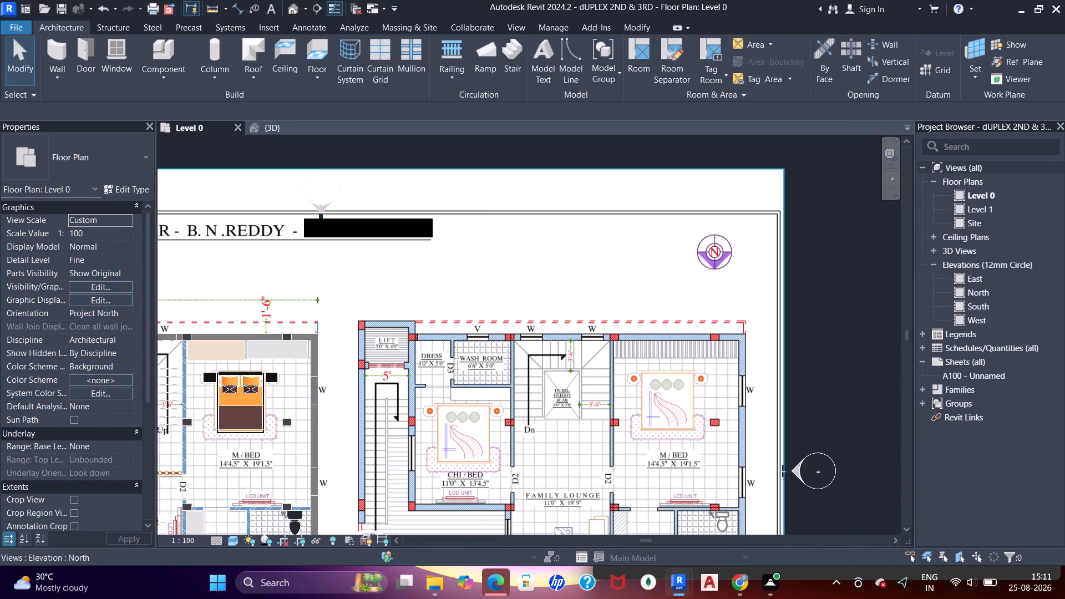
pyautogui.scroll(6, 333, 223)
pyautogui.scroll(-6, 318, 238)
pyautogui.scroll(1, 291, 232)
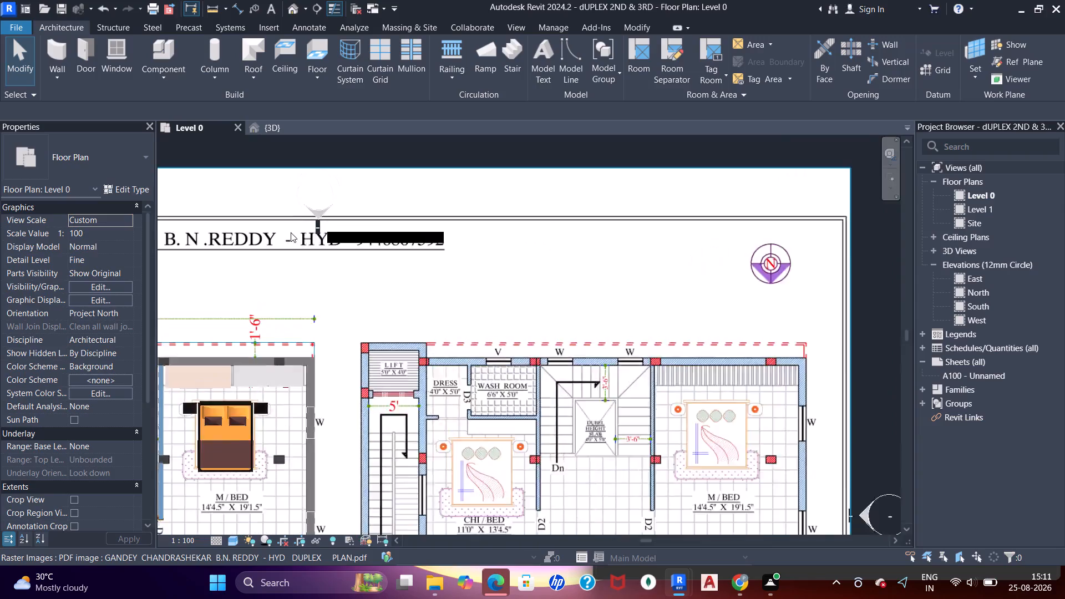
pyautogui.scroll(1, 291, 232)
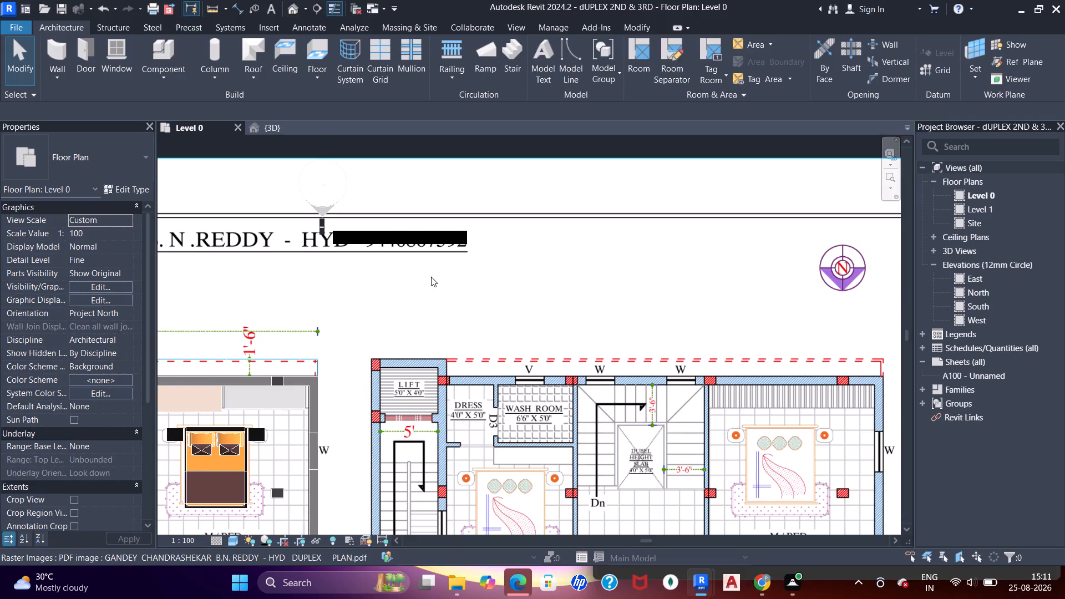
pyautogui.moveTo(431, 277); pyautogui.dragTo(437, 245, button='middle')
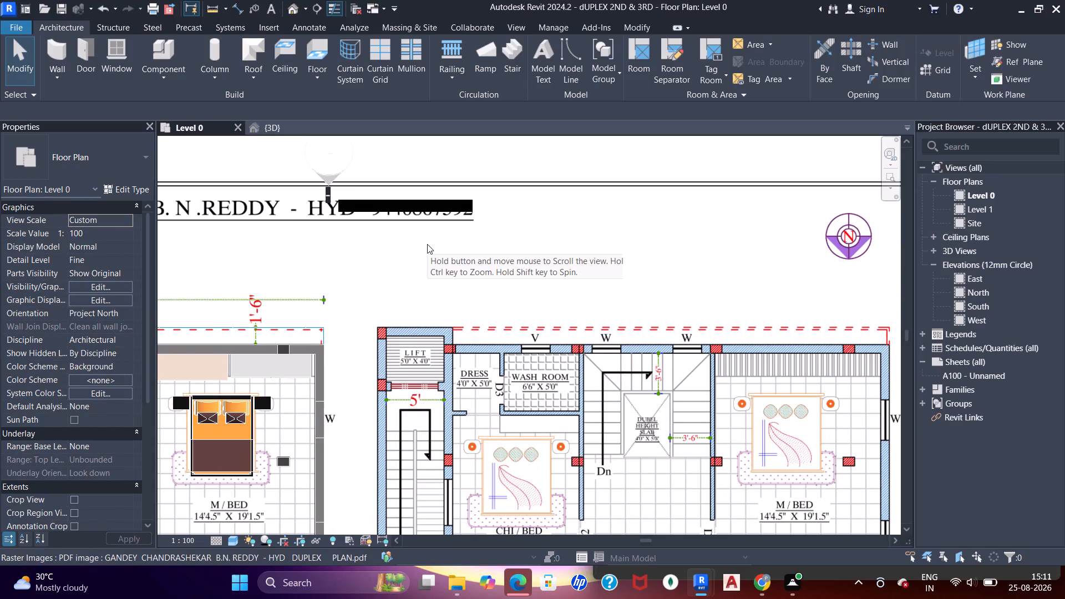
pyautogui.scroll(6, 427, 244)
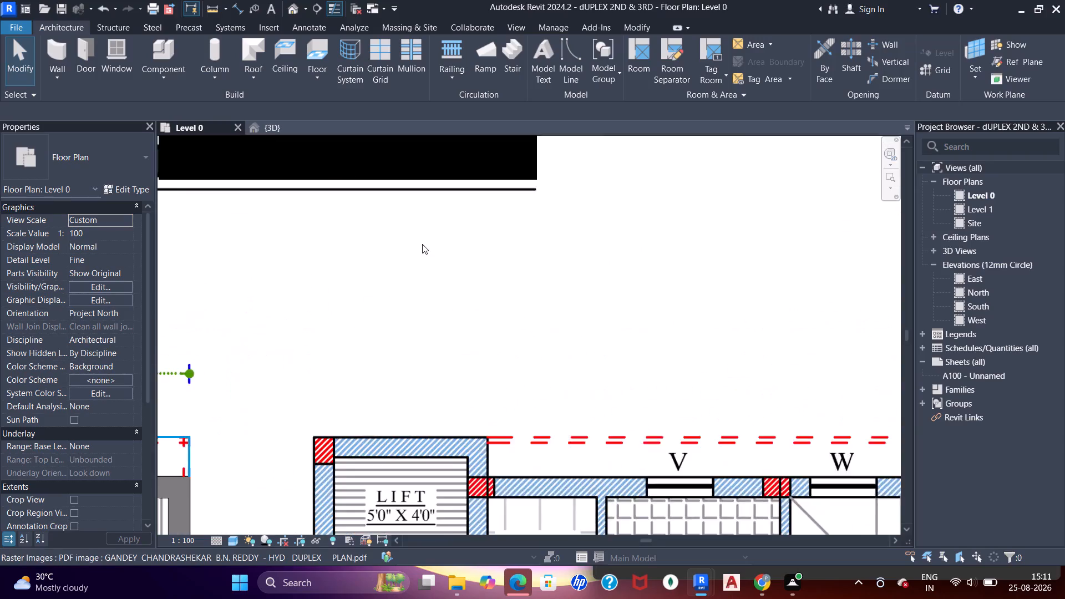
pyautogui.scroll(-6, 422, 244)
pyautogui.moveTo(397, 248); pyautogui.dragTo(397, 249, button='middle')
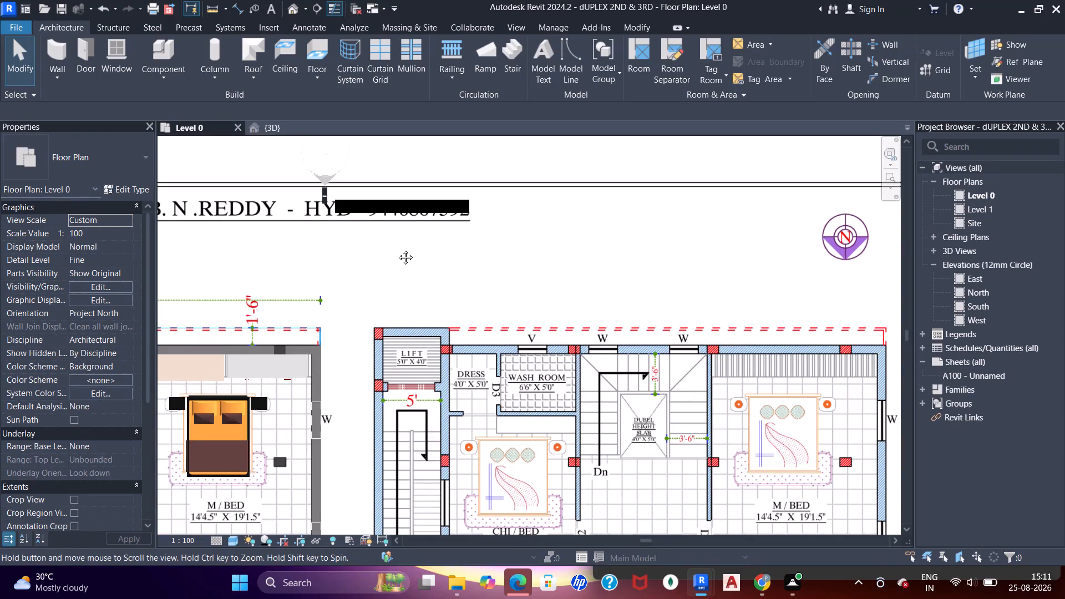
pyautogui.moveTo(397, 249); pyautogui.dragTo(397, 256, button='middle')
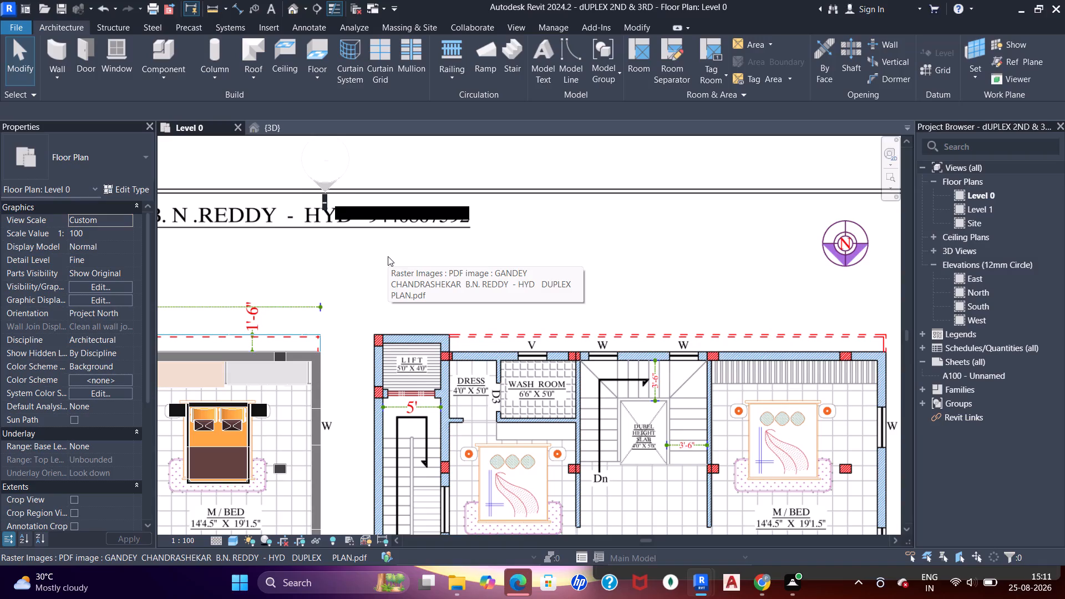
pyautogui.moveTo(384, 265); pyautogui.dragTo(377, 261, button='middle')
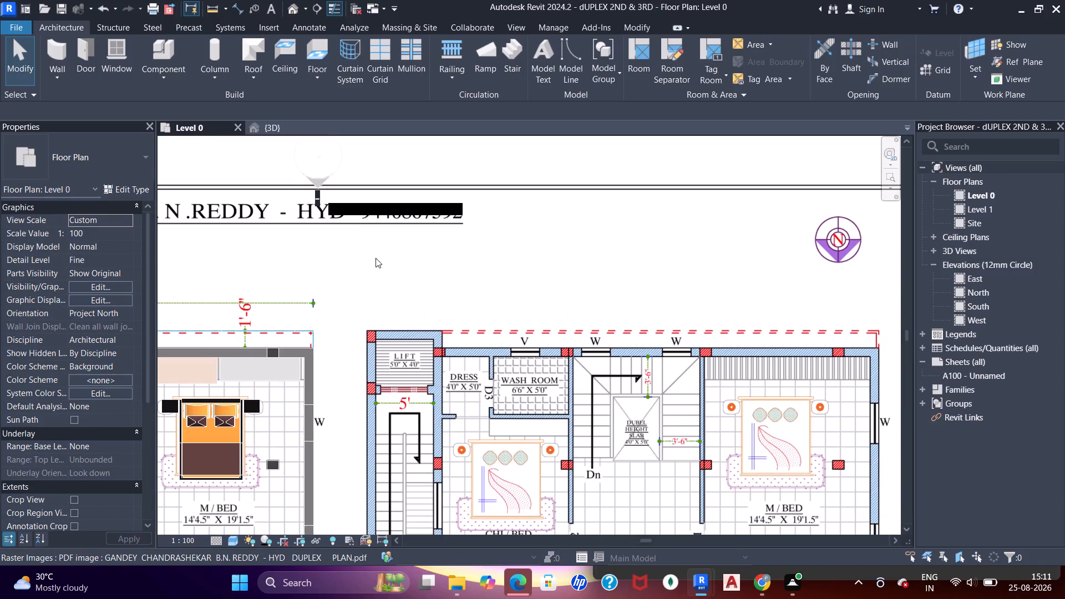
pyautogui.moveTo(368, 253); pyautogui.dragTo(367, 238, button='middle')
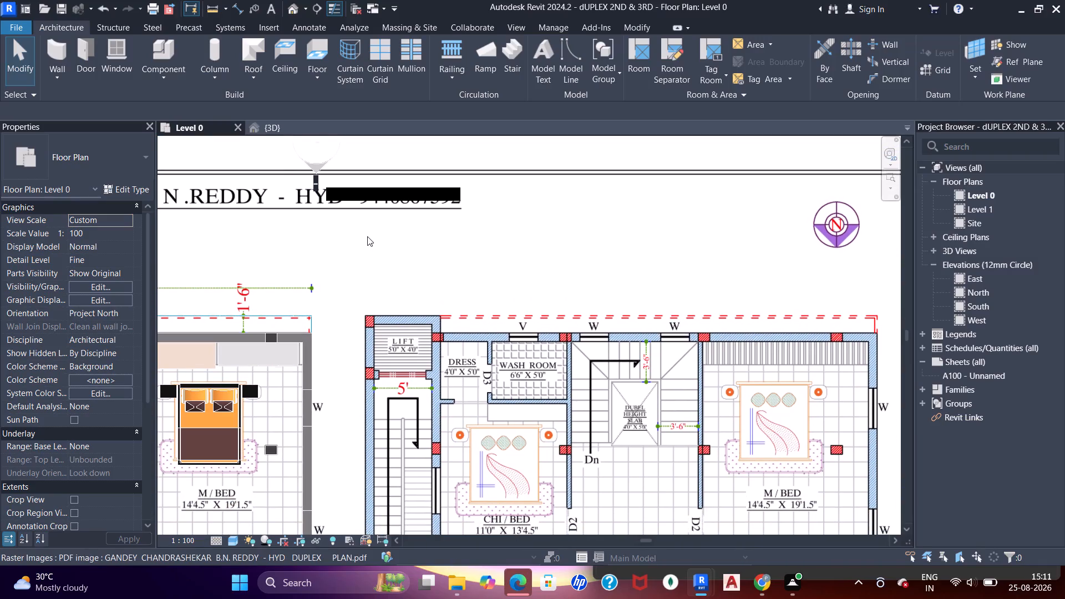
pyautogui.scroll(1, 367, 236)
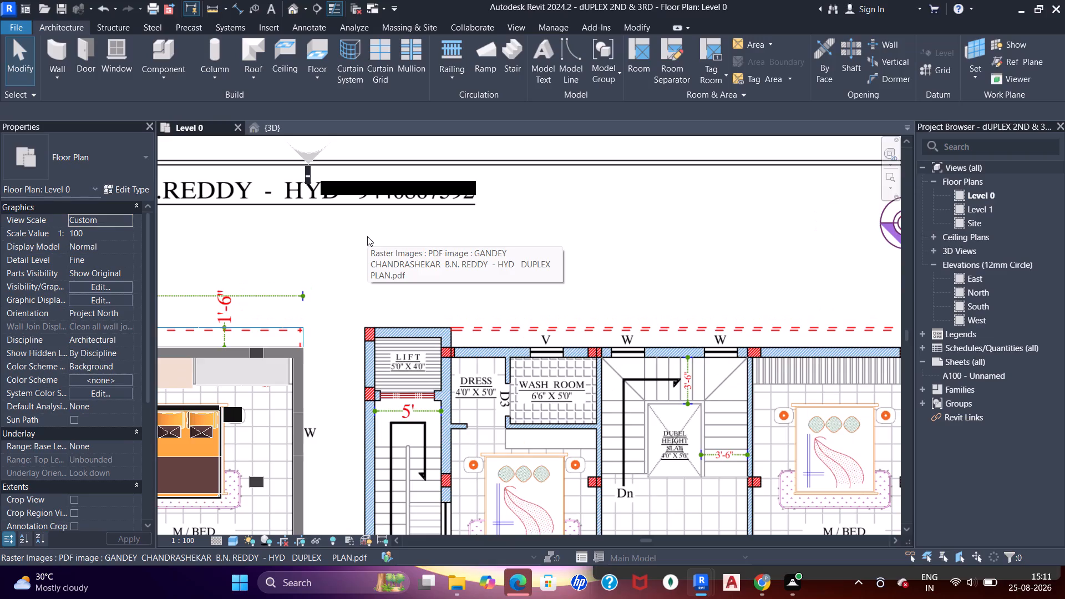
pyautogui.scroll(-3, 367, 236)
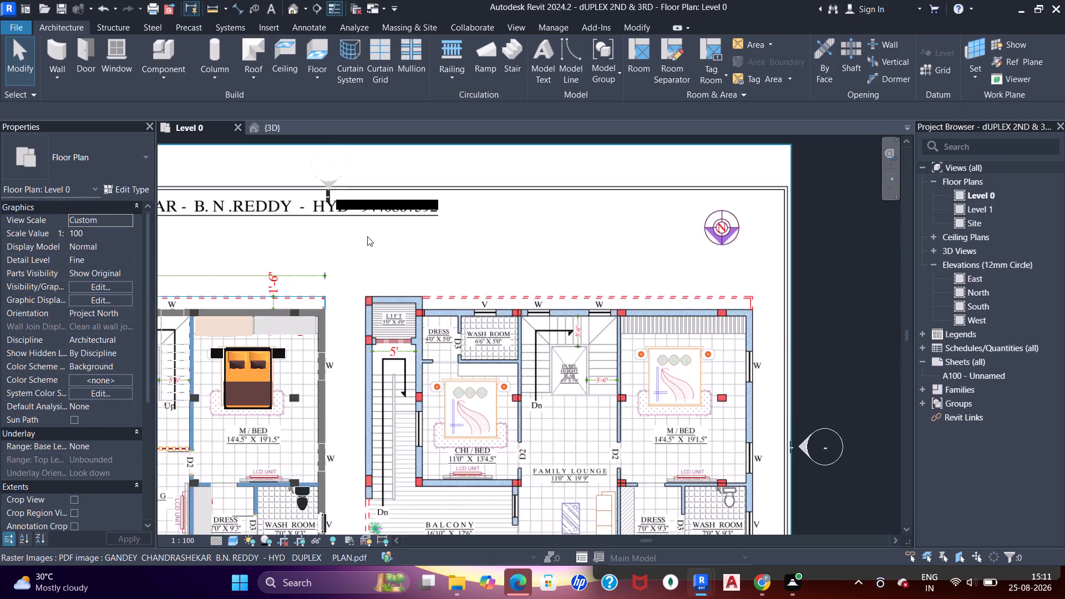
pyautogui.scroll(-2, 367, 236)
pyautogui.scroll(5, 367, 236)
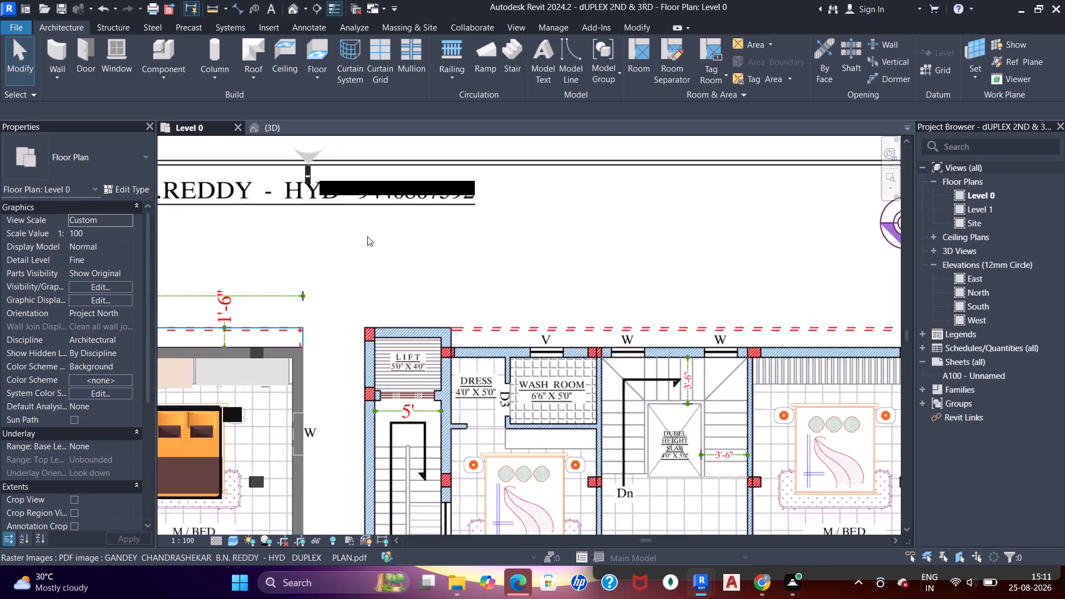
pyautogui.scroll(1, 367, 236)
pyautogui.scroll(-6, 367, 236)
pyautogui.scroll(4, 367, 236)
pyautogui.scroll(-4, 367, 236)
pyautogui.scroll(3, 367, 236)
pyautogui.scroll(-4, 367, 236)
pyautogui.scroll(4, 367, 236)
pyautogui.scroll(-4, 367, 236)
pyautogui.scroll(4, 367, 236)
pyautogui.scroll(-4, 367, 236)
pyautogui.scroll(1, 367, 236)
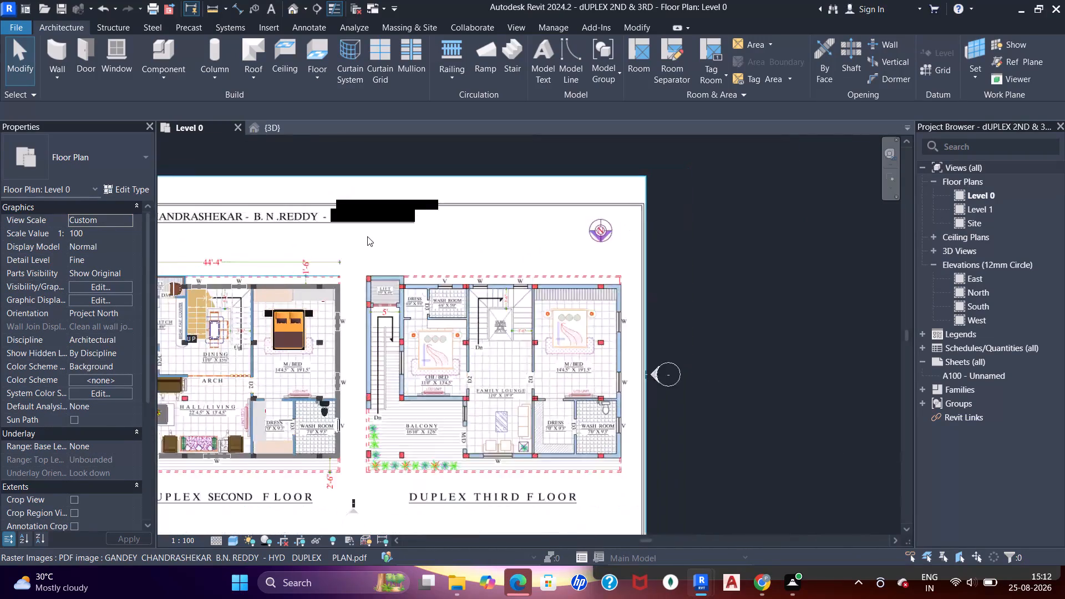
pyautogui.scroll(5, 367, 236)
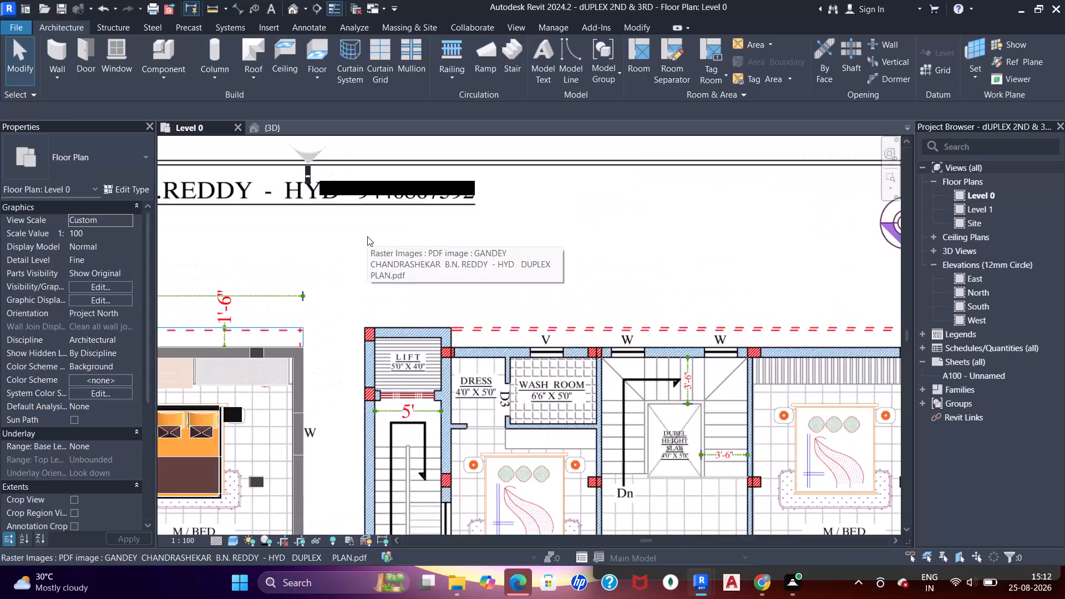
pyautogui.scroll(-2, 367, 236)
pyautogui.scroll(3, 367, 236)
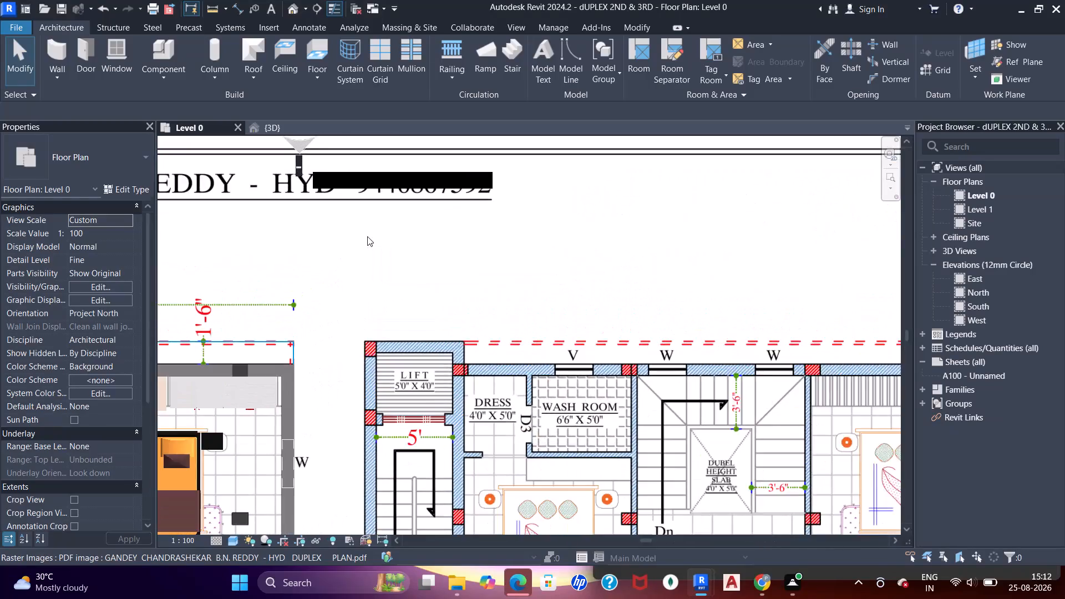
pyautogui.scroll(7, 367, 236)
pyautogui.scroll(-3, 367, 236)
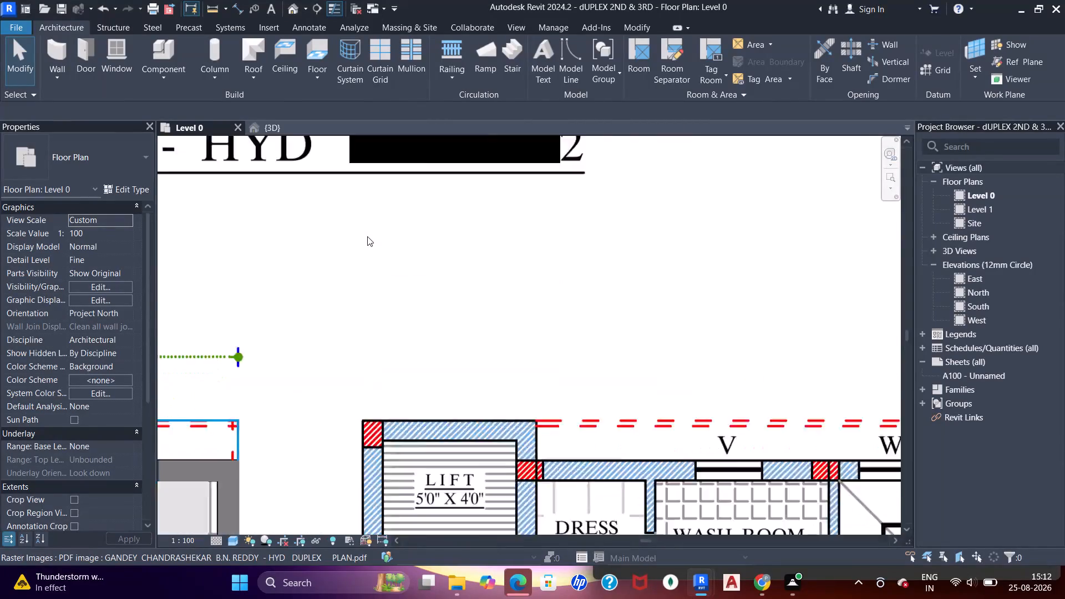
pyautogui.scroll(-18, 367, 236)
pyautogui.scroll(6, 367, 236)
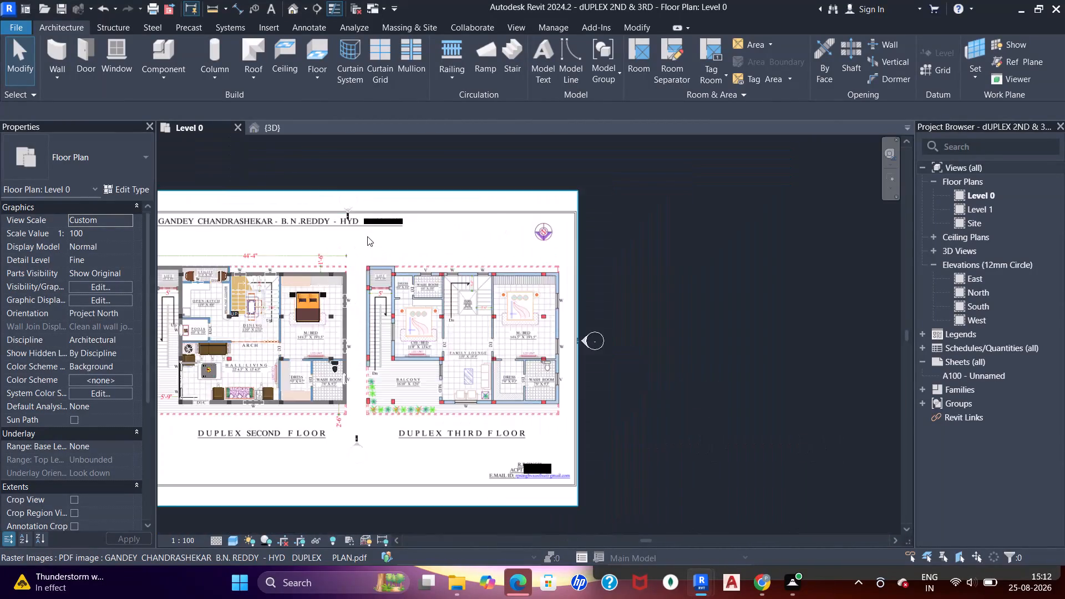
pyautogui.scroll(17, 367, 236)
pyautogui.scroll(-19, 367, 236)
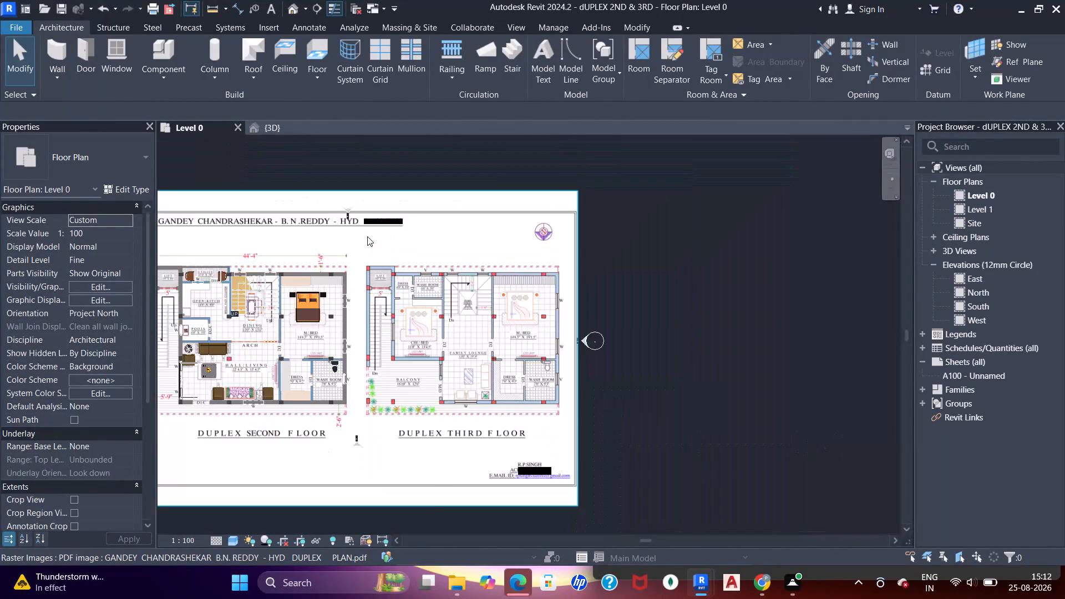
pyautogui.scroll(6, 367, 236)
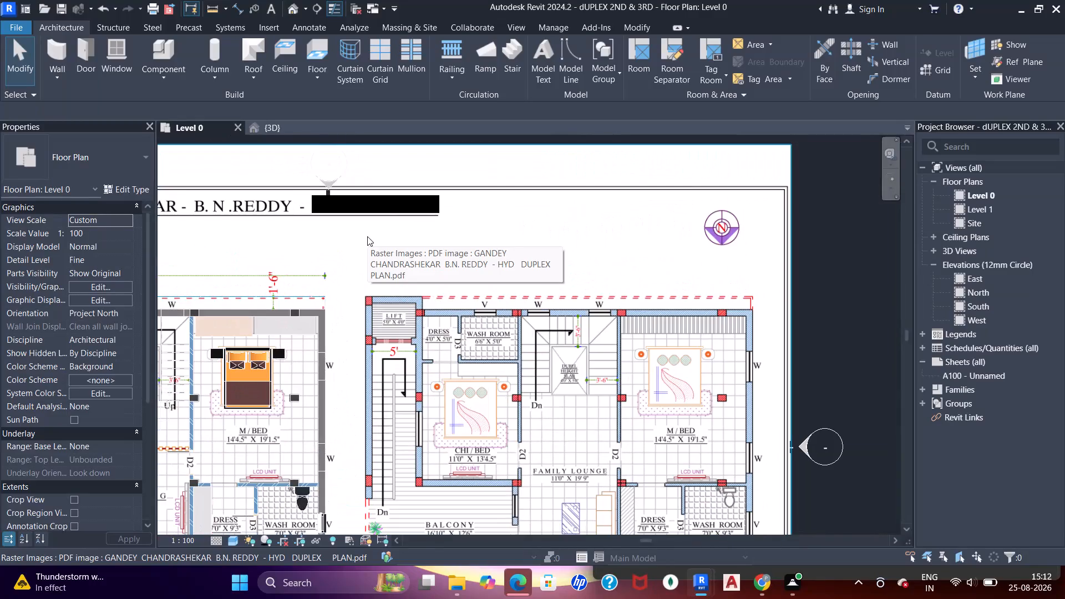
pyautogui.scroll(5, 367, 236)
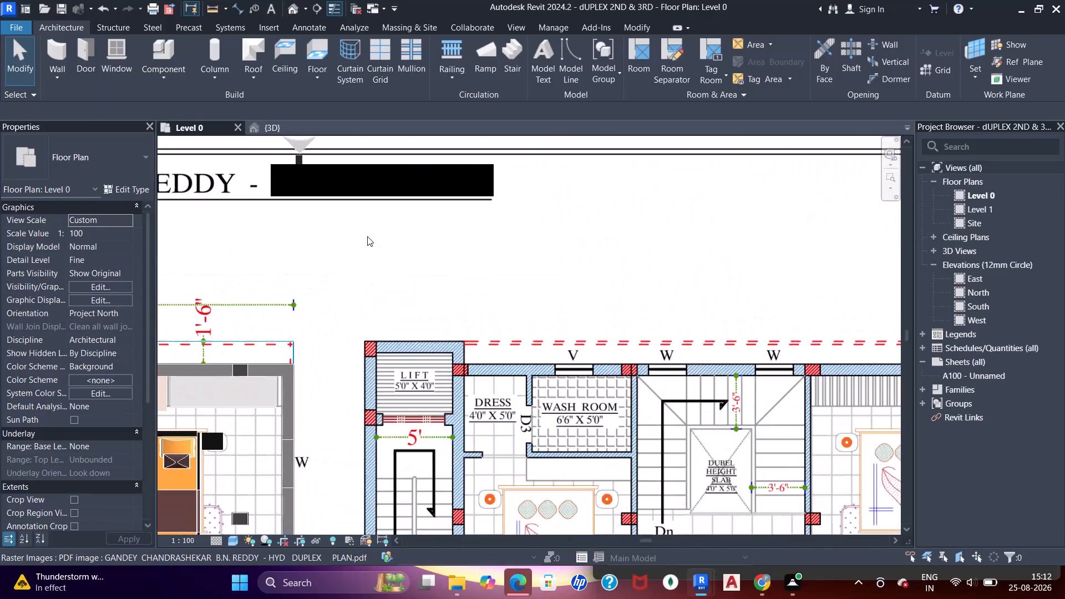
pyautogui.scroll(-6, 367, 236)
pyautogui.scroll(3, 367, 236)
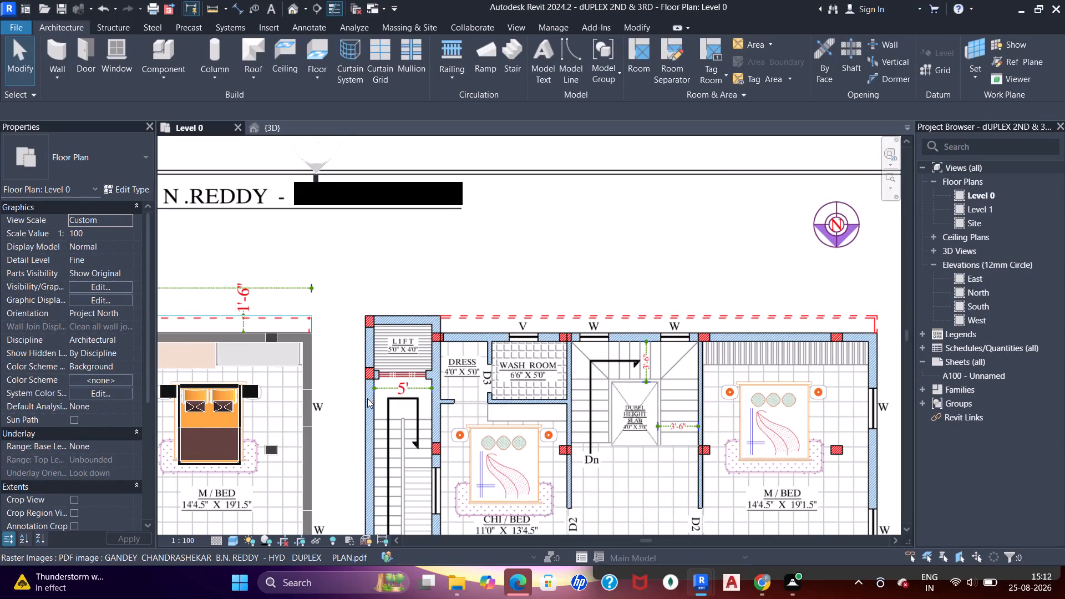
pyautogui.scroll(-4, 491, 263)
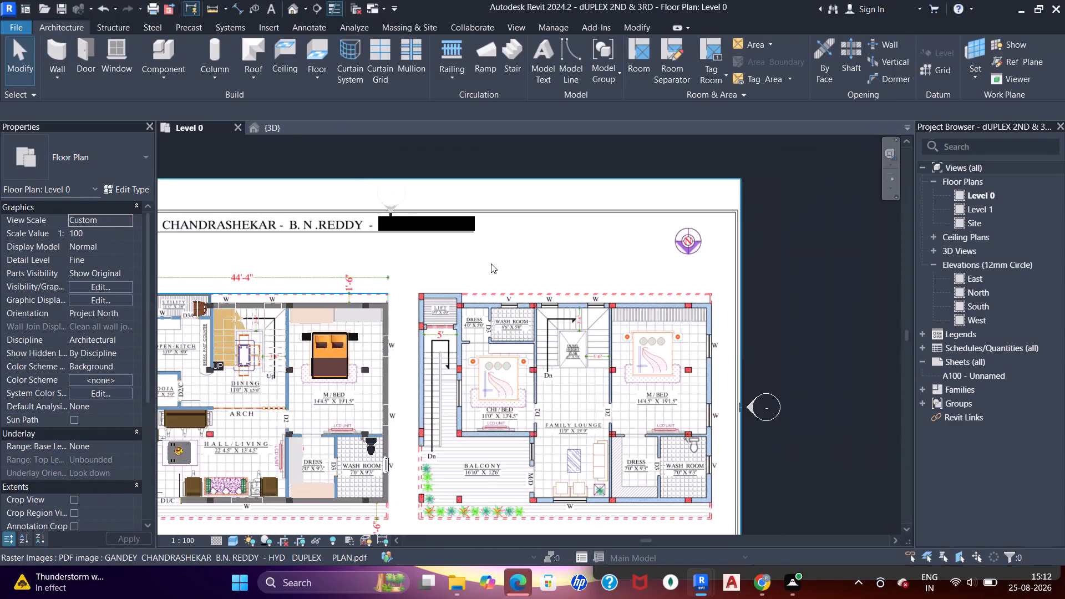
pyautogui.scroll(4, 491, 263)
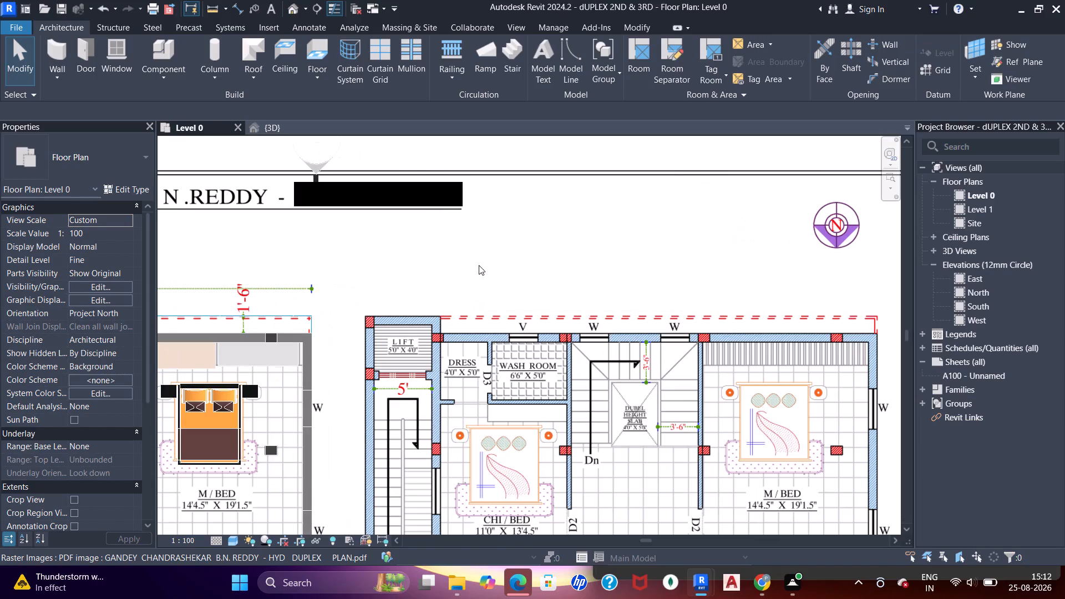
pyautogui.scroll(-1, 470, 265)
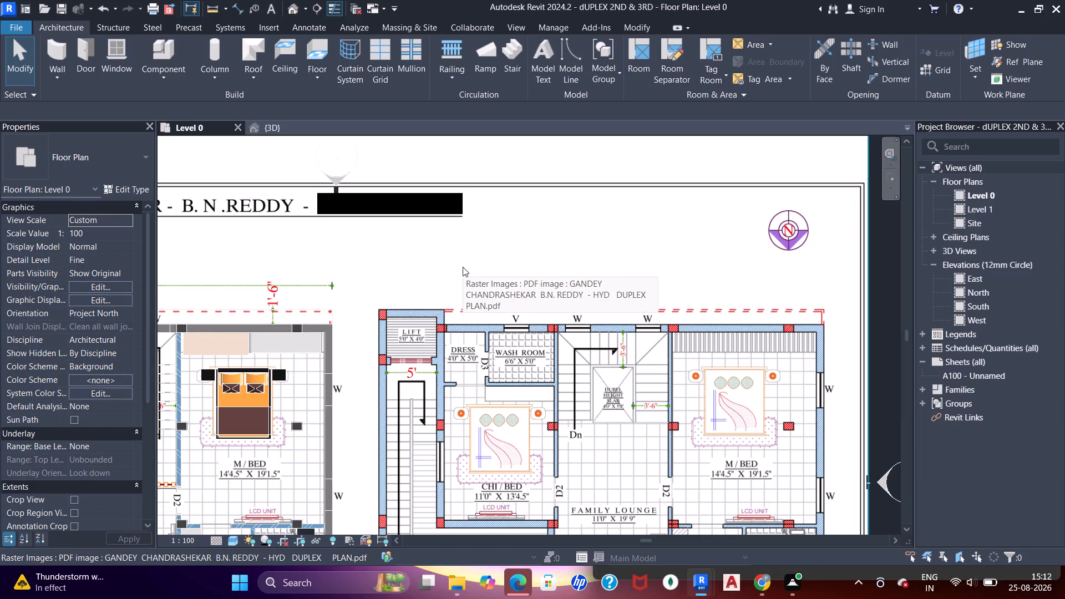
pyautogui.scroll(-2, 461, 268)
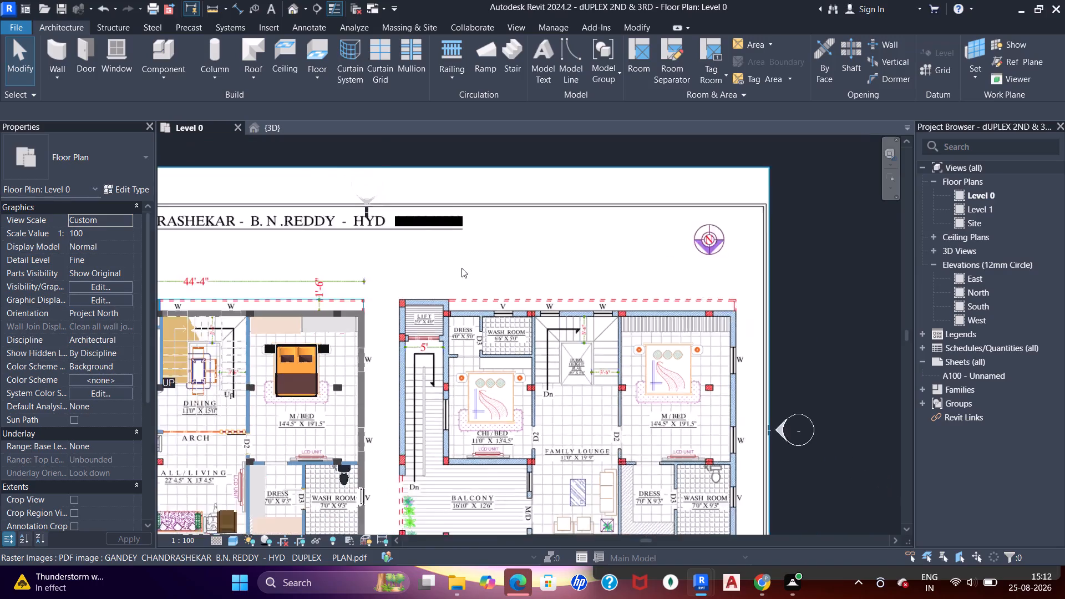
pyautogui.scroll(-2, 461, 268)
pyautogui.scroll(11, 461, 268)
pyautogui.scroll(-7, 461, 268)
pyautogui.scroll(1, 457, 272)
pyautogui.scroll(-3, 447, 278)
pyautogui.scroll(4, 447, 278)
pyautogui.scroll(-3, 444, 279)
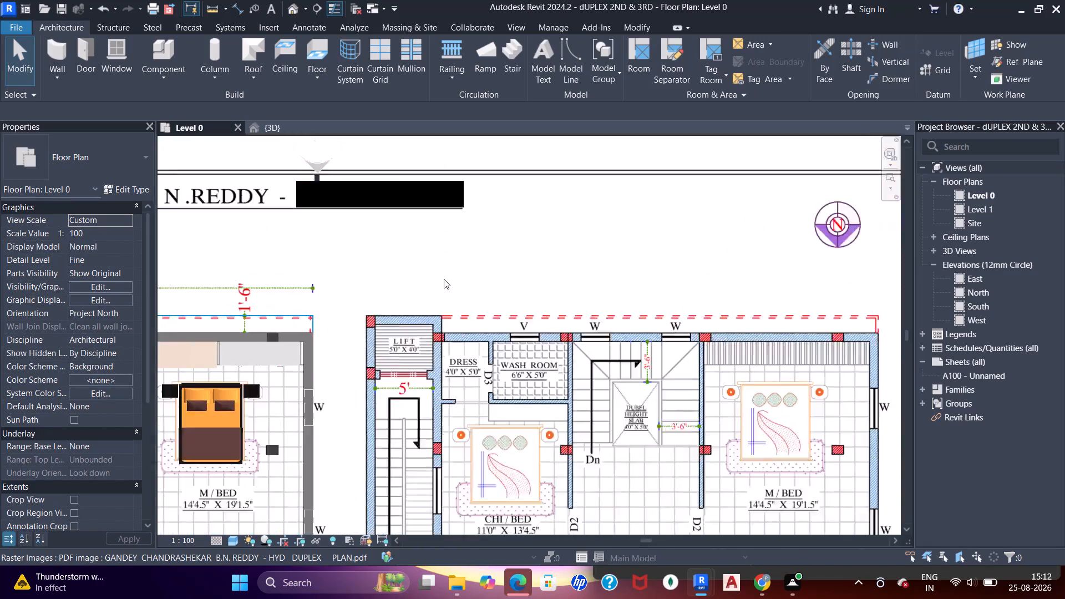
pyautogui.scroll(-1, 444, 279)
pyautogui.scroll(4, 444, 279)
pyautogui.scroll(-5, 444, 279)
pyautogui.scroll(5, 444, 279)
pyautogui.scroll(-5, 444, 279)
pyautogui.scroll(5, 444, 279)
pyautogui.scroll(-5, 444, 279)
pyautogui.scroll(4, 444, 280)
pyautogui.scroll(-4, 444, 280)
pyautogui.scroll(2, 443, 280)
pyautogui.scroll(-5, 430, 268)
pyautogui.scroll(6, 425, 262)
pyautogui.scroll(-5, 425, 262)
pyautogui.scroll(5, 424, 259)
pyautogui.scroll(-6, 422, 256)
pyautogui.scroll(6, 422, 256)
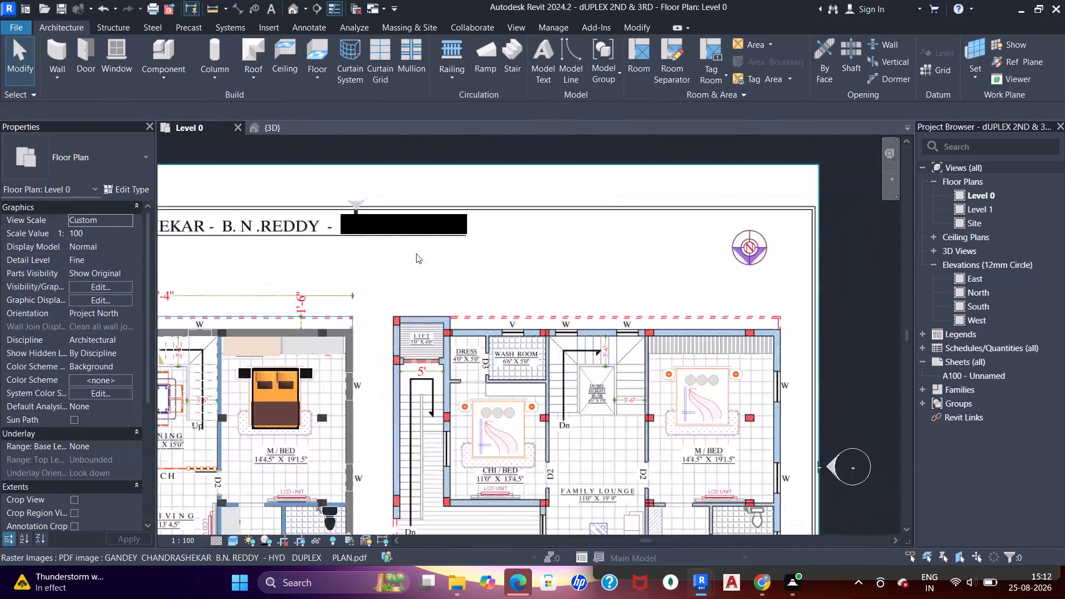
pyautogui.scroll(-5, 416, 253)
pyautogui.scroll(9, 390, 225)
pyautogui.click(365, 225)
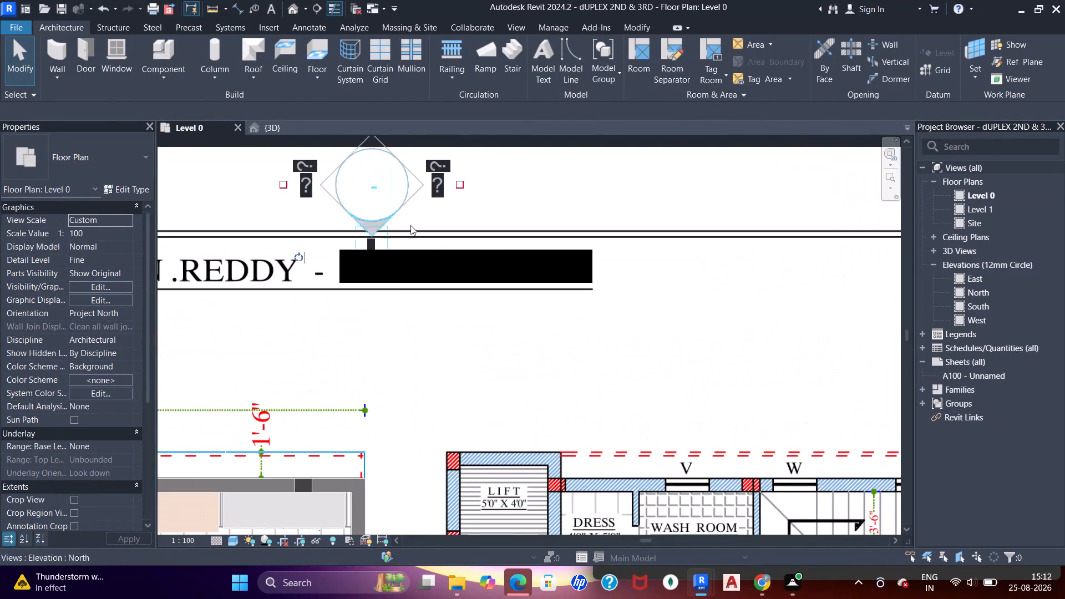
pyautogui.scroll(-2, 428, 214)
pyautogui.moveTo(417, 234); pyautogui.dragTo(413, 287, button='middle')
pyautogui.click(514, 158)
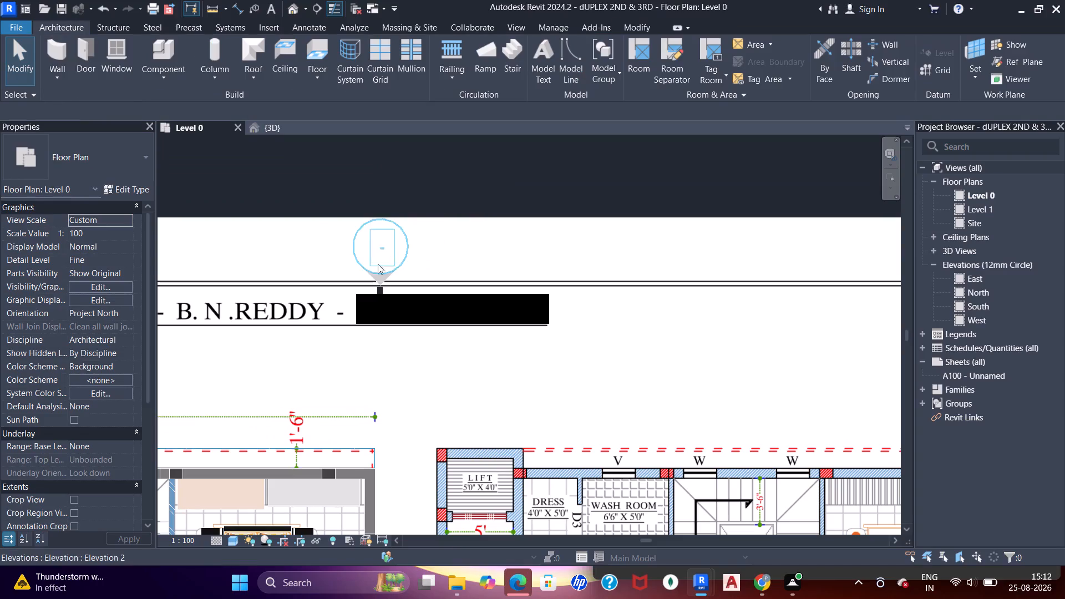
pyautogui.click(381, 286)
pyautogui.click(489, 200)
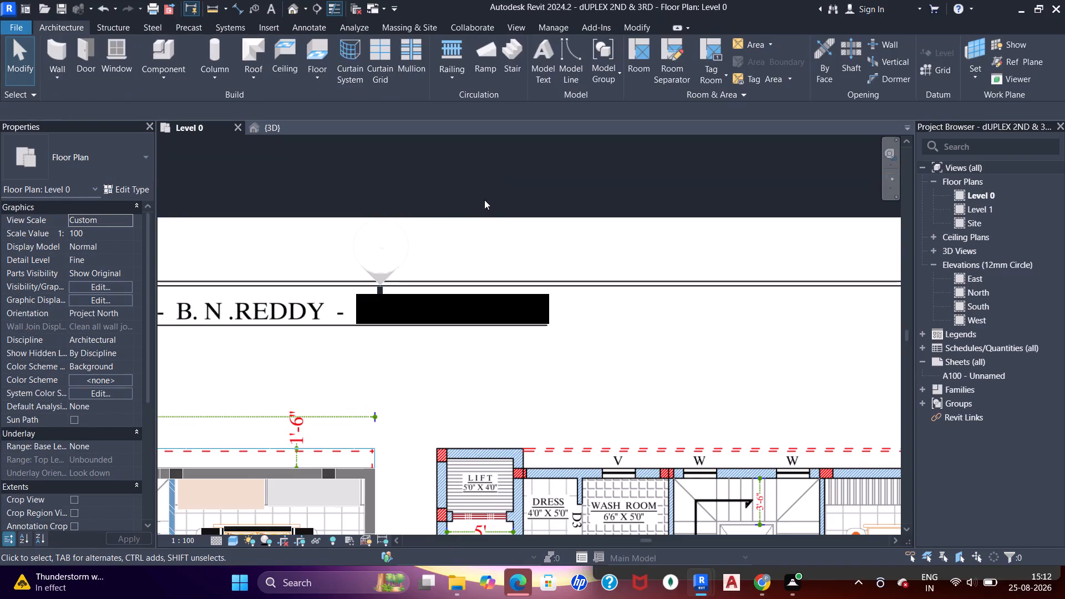
# Select the 9" exterior wall segment along the top of the second floor master bedroom.
pyautogui.scroll(-6, 483, 201)
pyautogui.scroll(6, 451, 222)
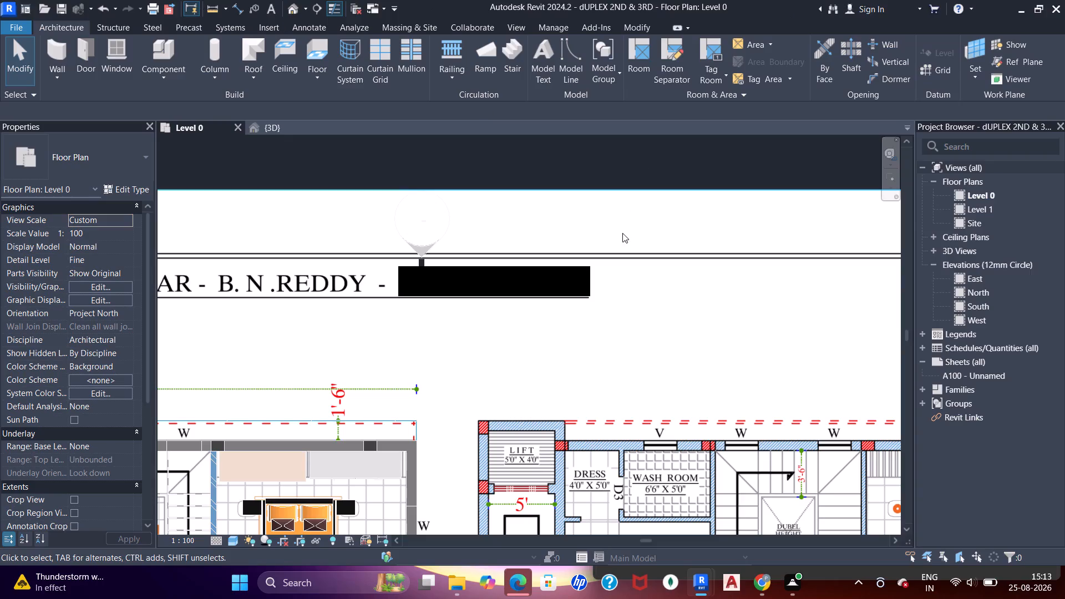
pyautogui.click(346, 441)
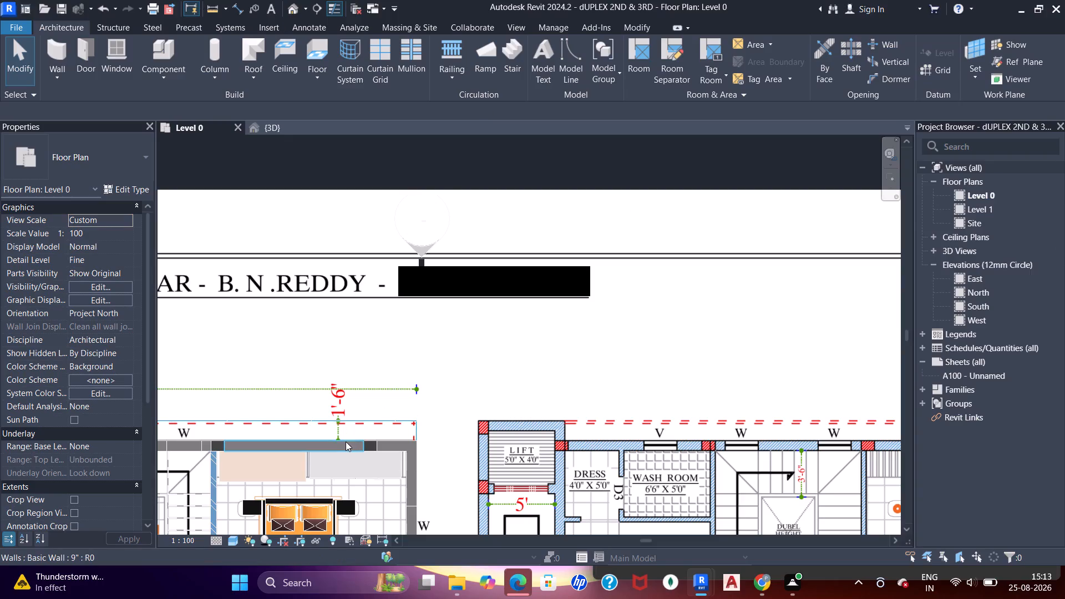
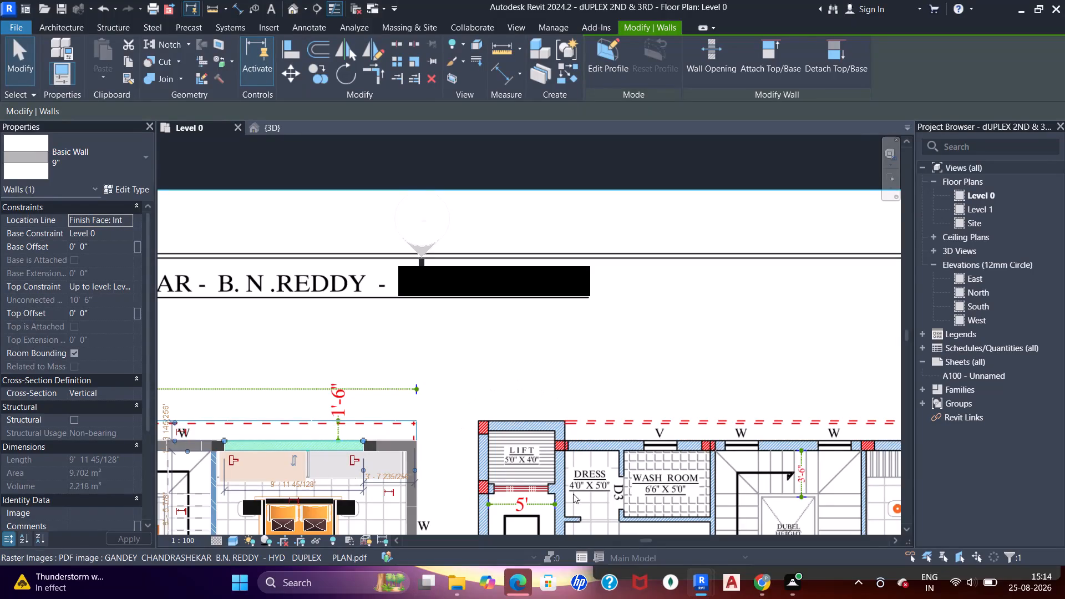
# Examine the North elevation marker at the sheet's title line and the extent of its view.
pyautogui.moveTo(569, 349); pyautogui.dragTo(559, 312, button='middle')
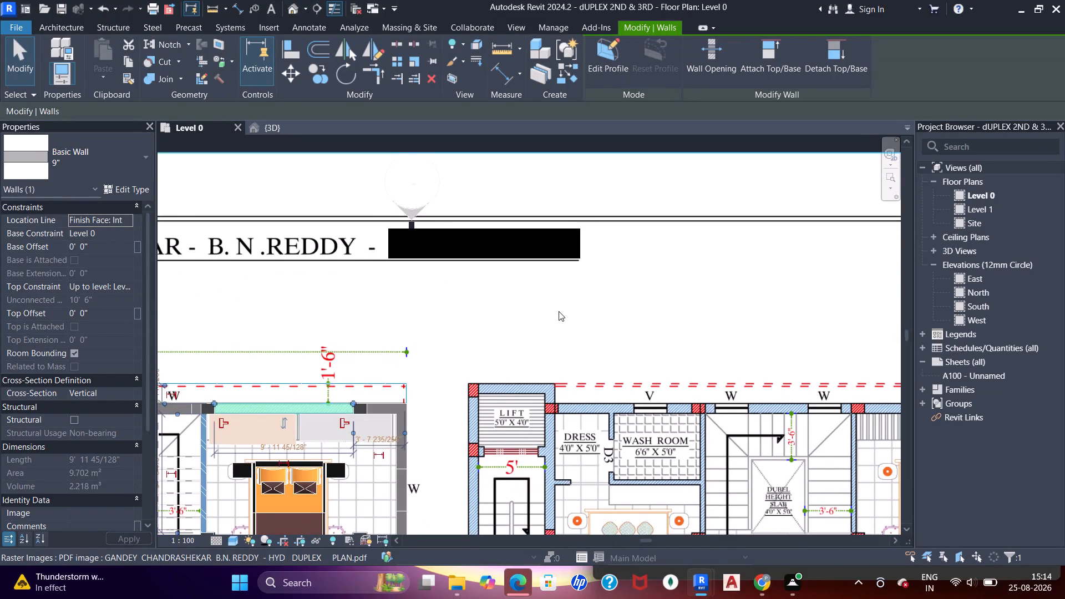
pyautogui.moveTo(573, 267); pyautogui.dragTo(578, 277, button='middle')
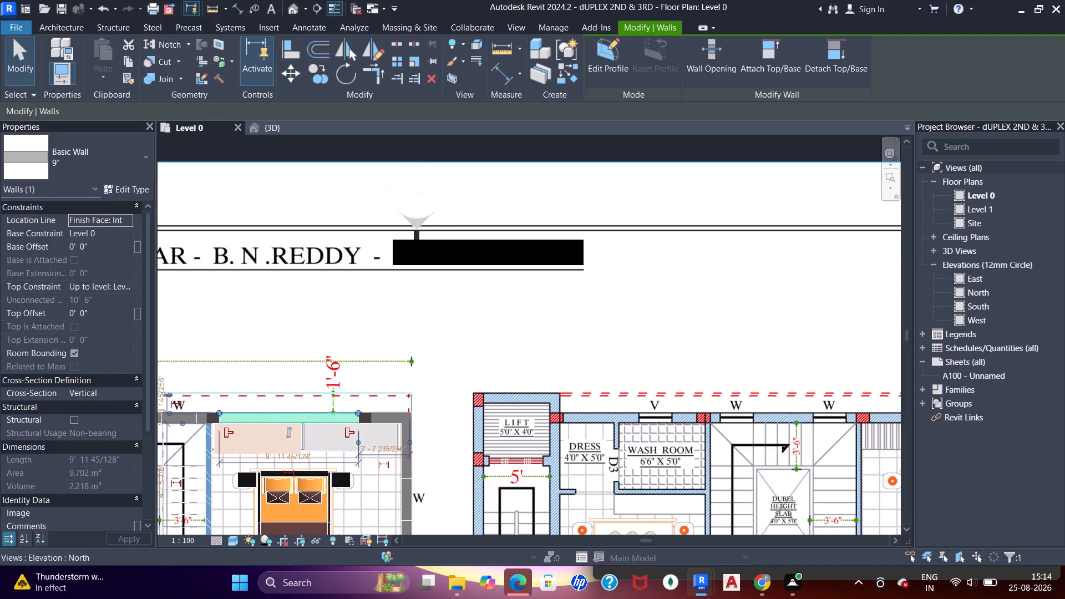
pyautogui.click(409, 225)
pyautogui.moveTo(429, 247); pyautogui.dragTo(433, 383, button='middle')
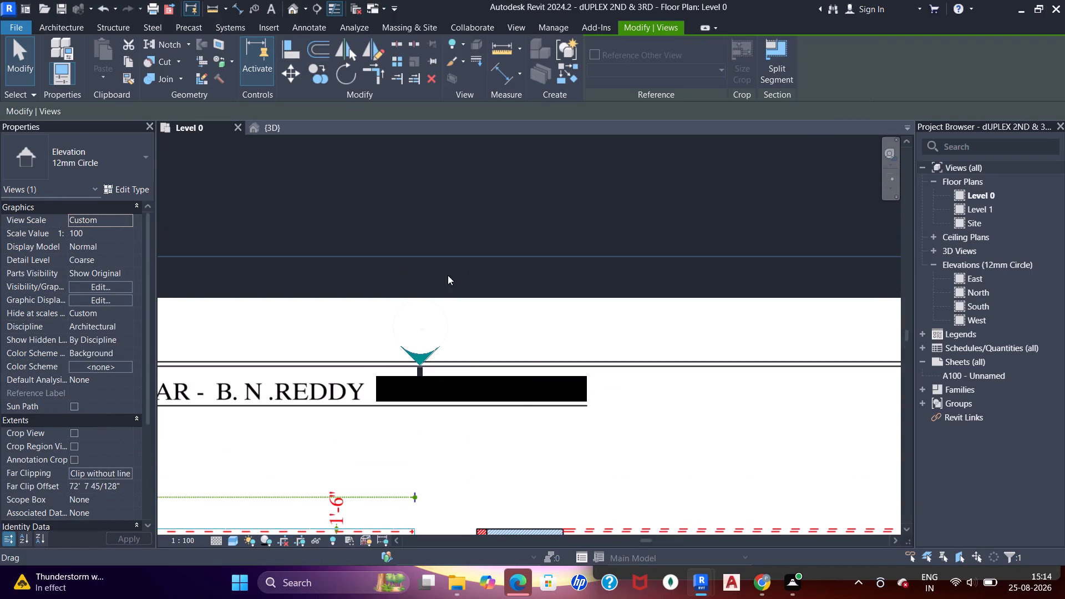
pyautogui.click(434, 303)
pyautogui.click(492, 220)
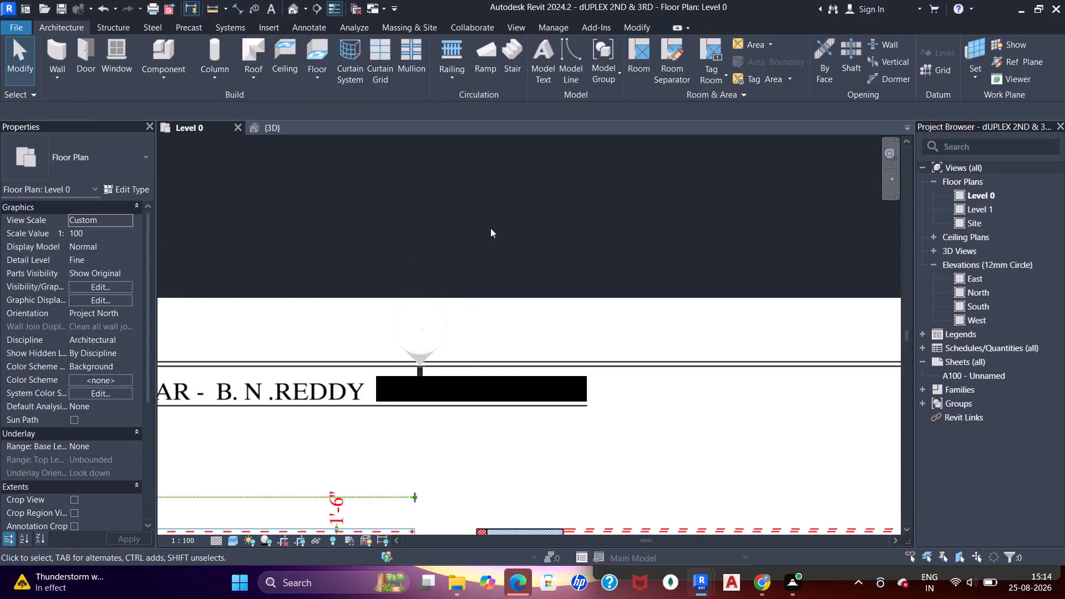
pyautogui.click(437, 349)
pyautogui.click(510, 244)
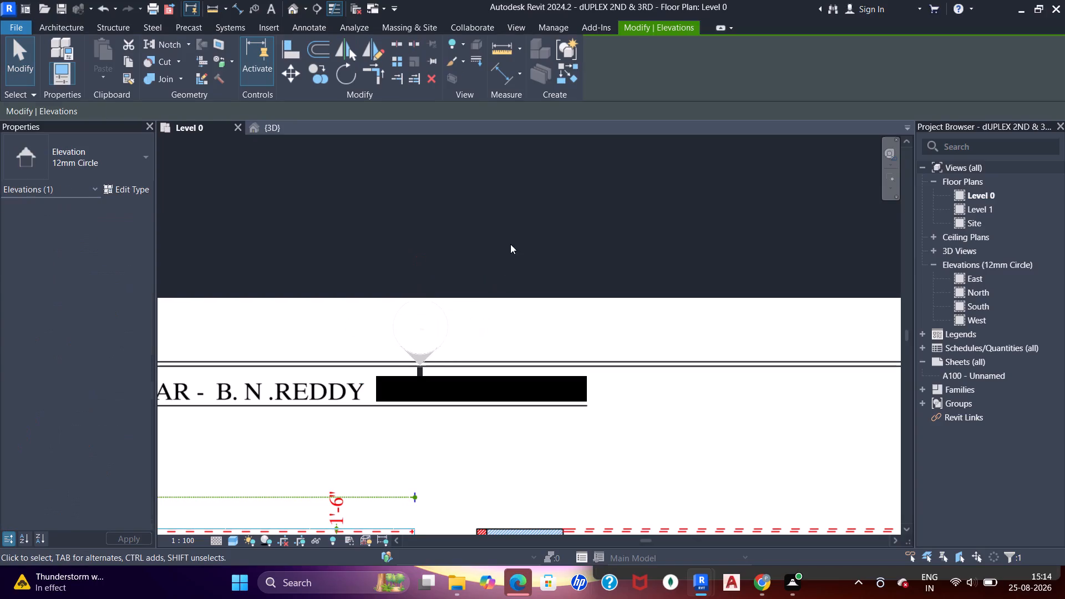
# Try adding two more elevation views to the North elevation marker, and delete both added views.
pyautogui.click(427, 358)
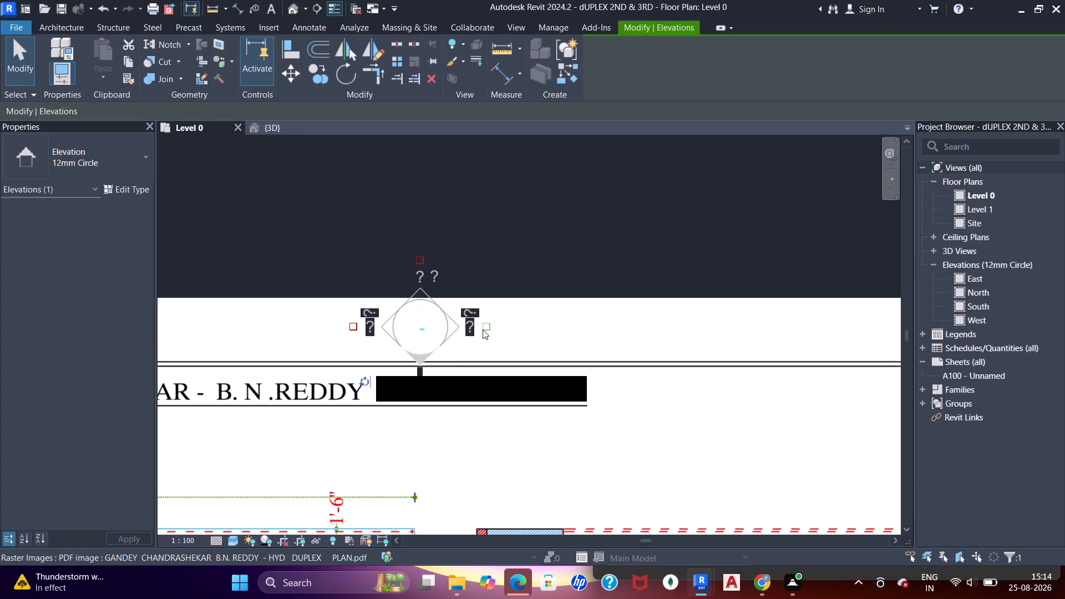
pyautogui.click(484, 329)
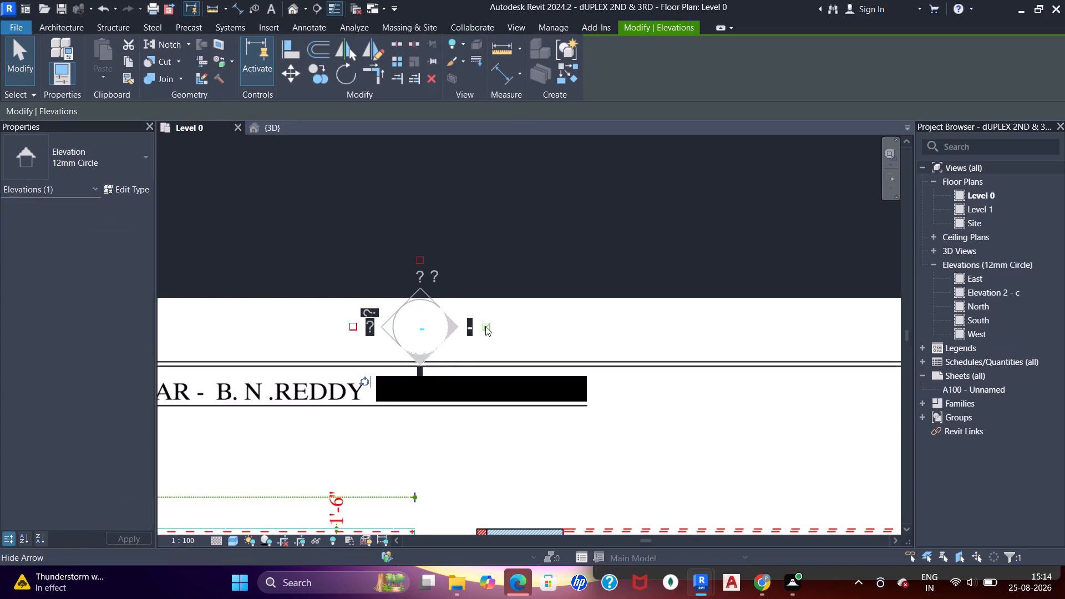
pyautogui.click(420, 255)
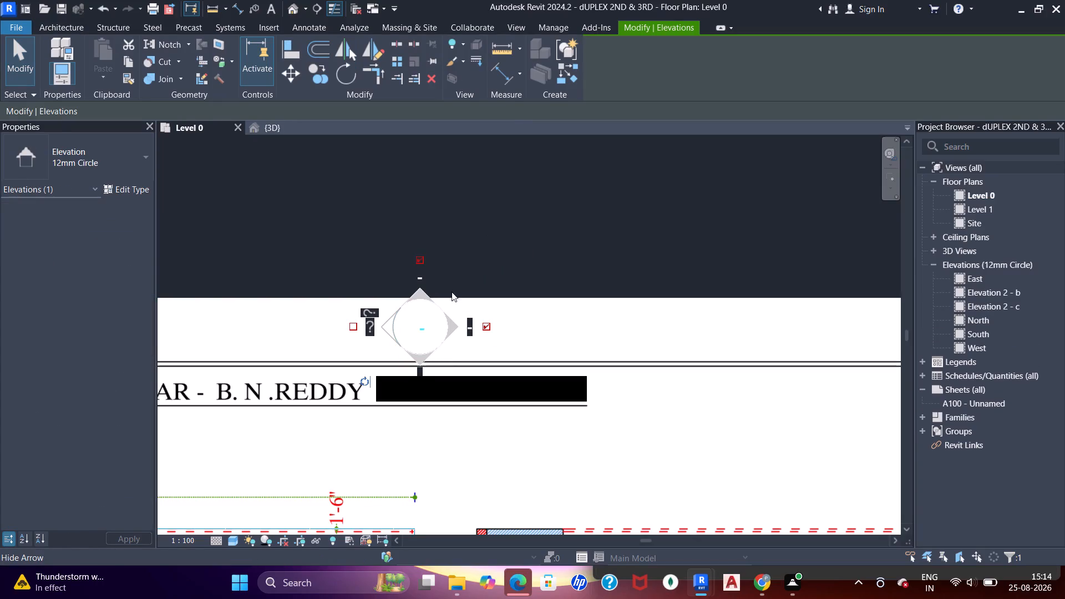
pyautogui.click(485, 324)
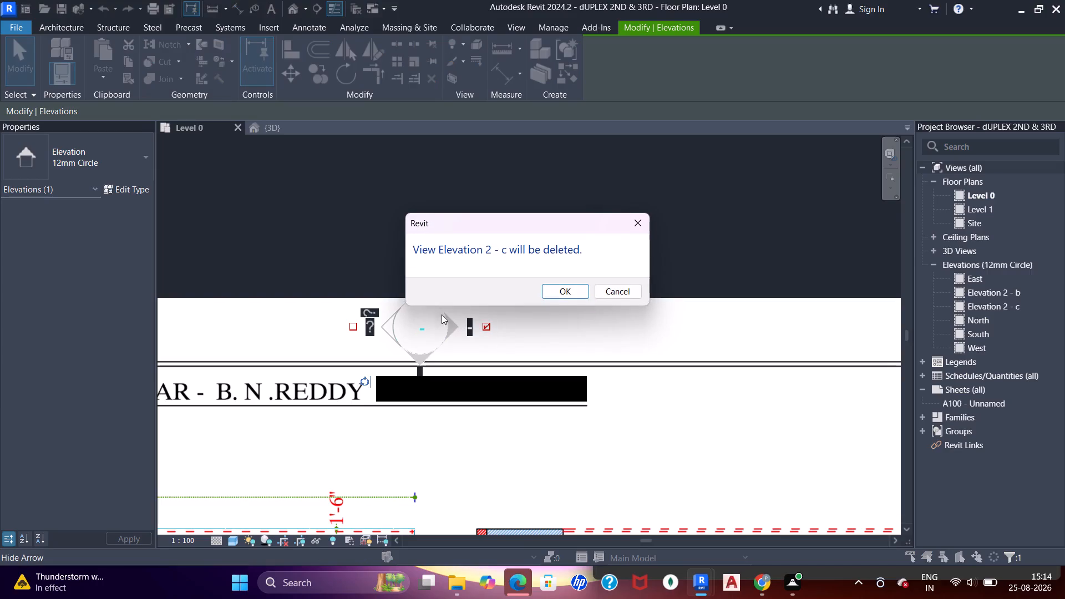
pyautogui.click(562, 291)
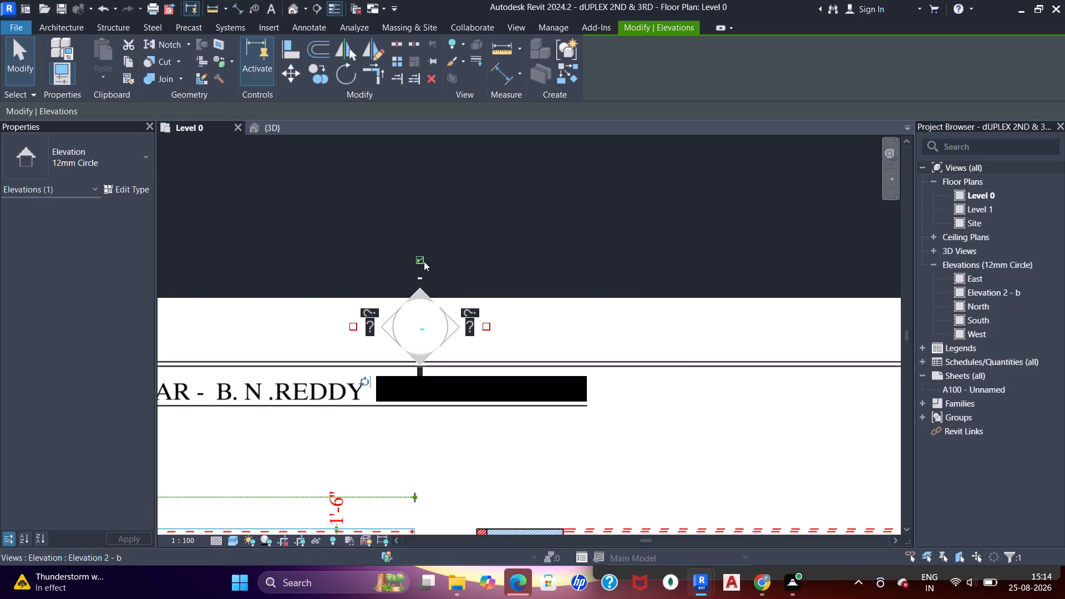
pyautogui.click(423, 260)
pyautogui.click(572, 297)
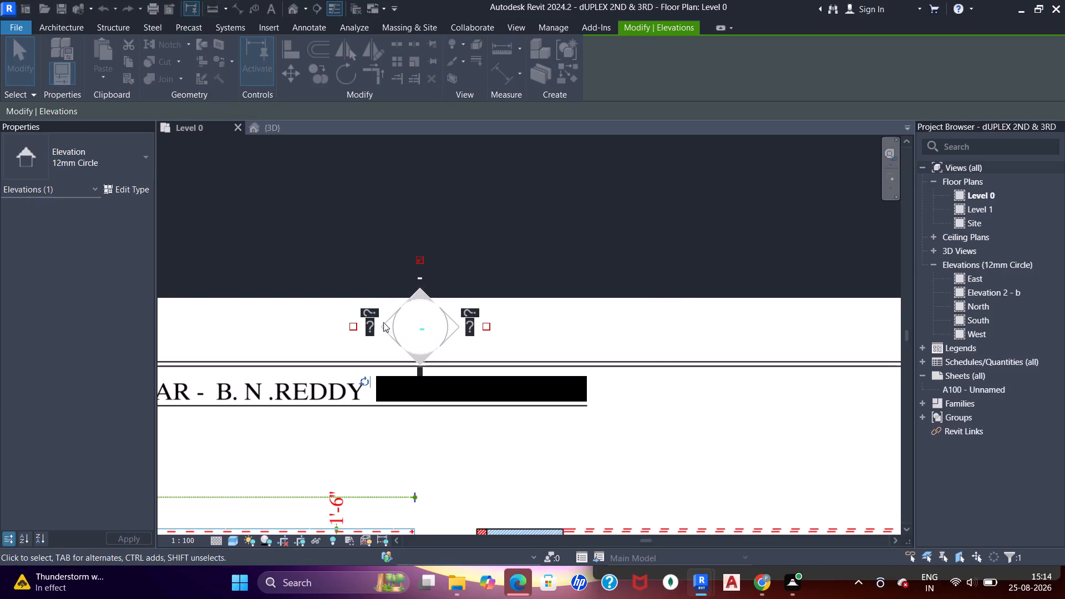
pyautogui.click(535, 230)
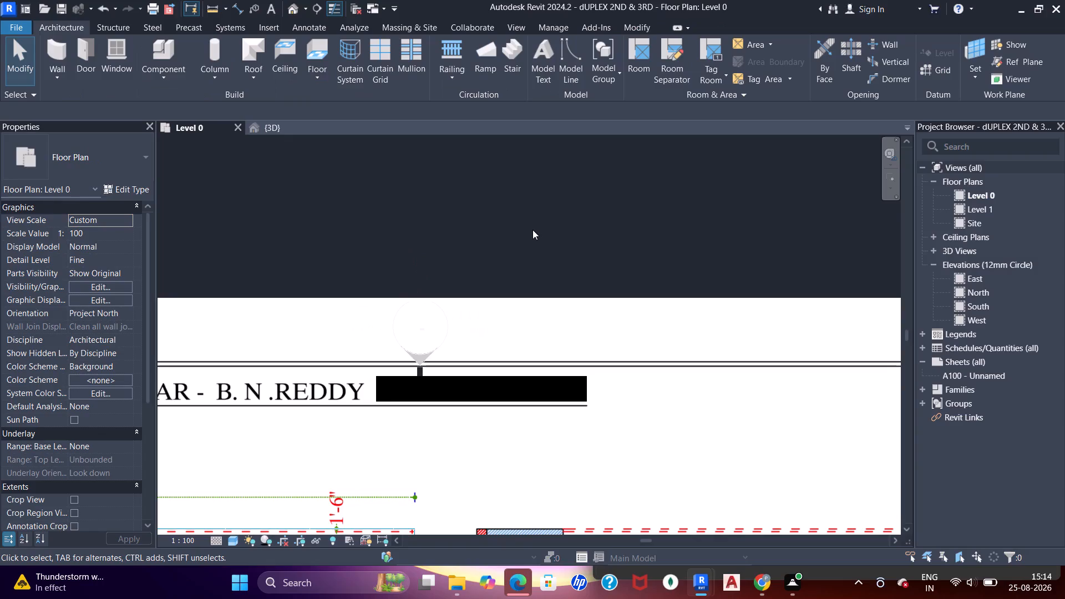
# Check the North elevation marker and the East elevation marker beside the third floor plan, including their view extents.
pyautogui.scroll(-3, 532, 230)
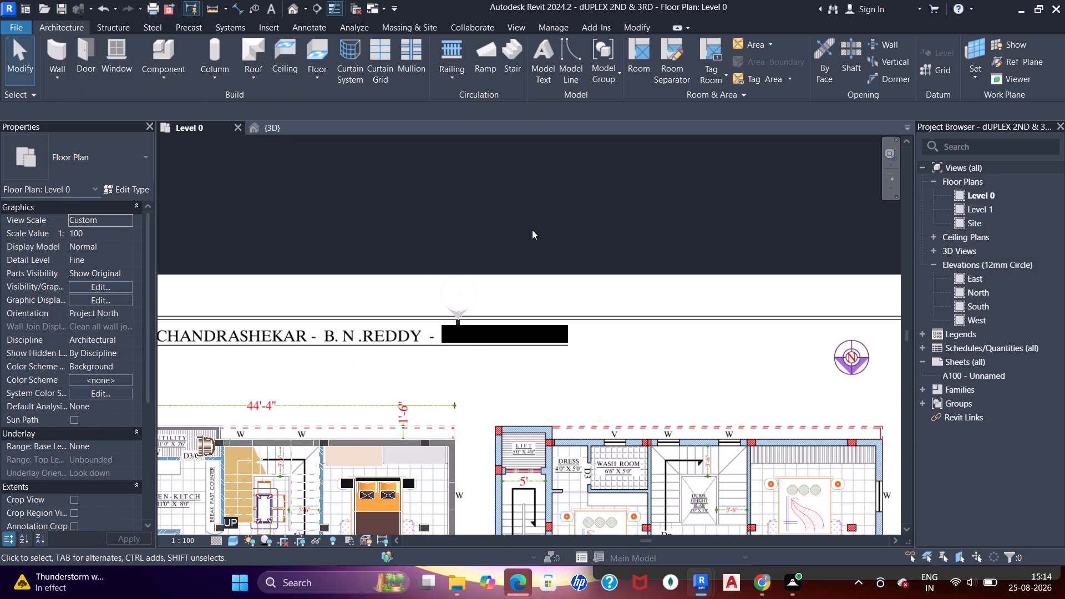
pyautogui.scroll(6, 461, 341)
pyautogui.click(453, 312)
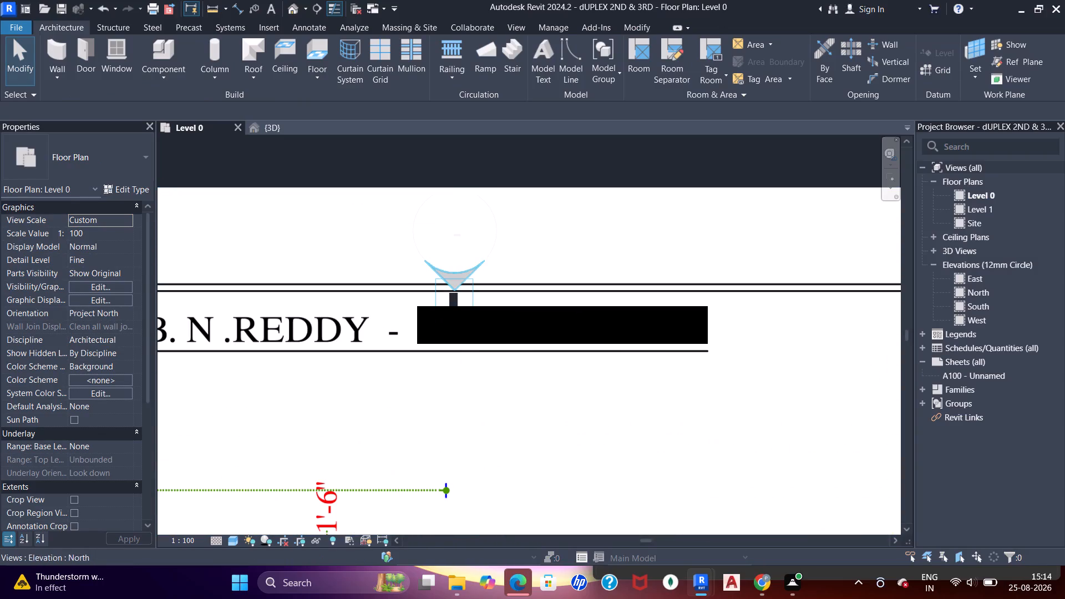
pyautogui.scroll(-6, 455, 311)
pyautogui.click(488, 225)
pyautogui.scroll(-7, 491, 236)
pyautogui.moveTo(589, 470); pyautogui.dragTo(568, 451, button='middle')
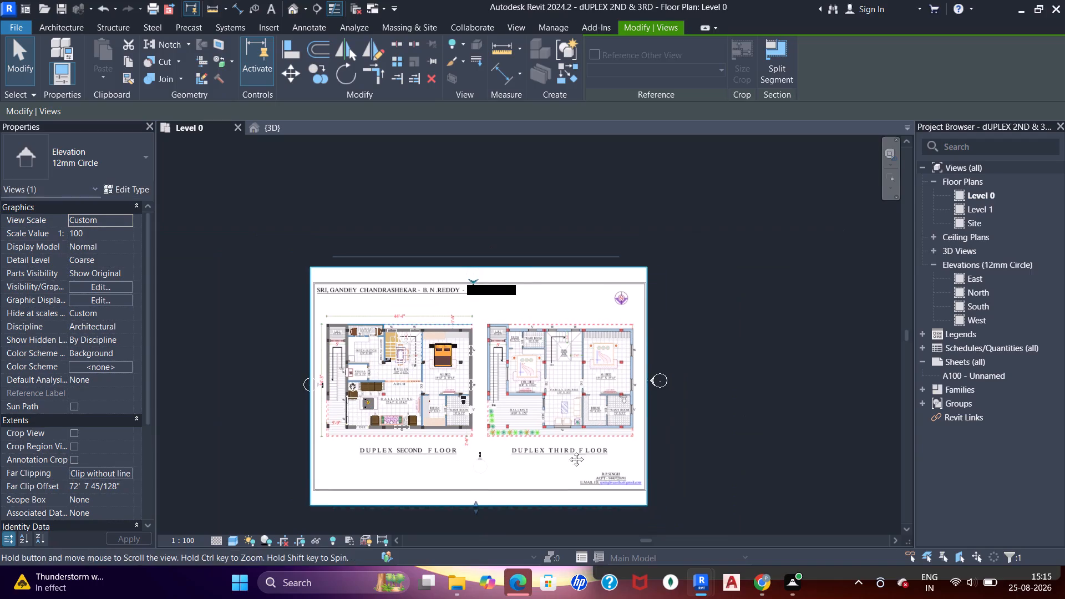
pyautogui.moveTo(568, 451); pyautogui.dragTo(568, 413, button='middle')
pyautogui.scroll(6, 868, 327)
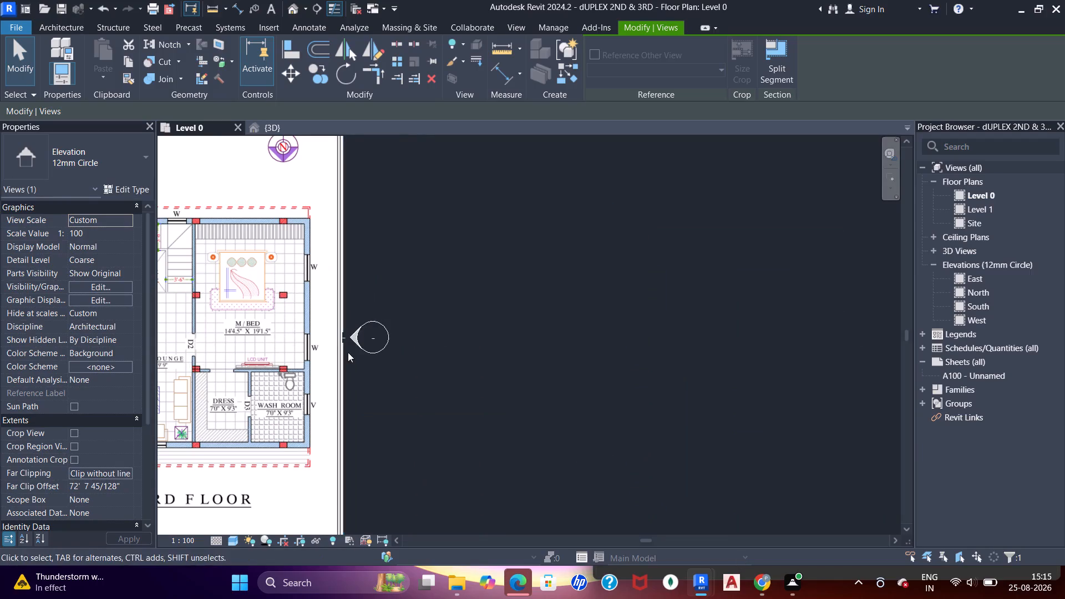
pyautogui.scroll(5, 330, 330)
pyautogui.click(378, 347)
pyautogui.scroll(-7, 376, 351)
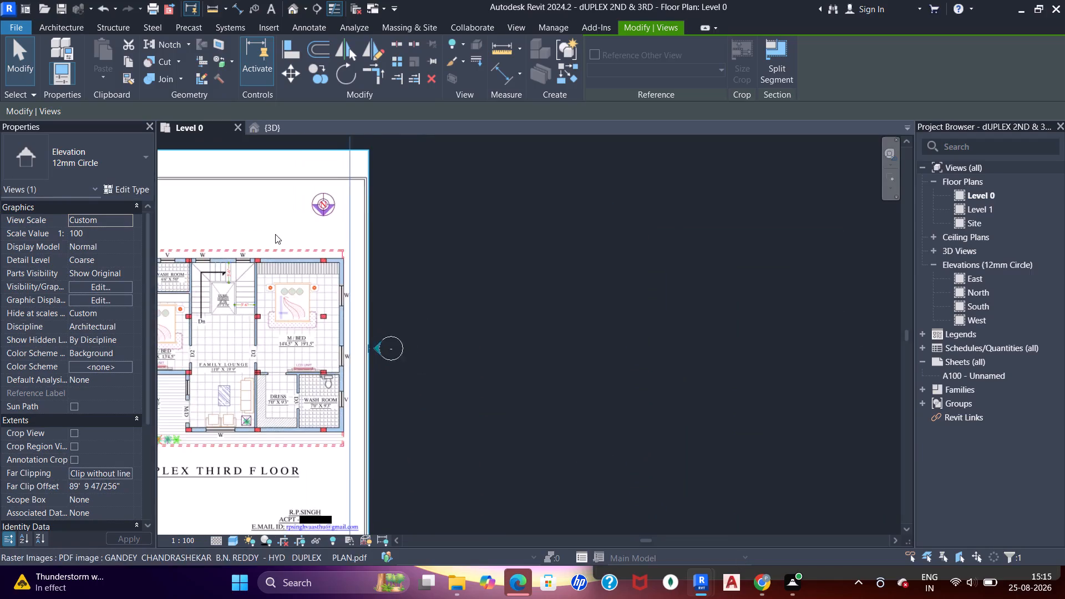
# Move the West elevation marker outward from the second floor plan so its circle sits clear of the sheet's edge.
pyautogui.moveTo(275, 234); pyautogui.dragTo(622, 320, button='middle')
pyautogui.scroll(-4, 463, 272)
pyautogui.moveTo(320, 319); pyautogui.dragTo(391, 309, button='middle')
pyautogui.scroll(5, 381, 322)
pyautogui.scroll(3, 312, 366)
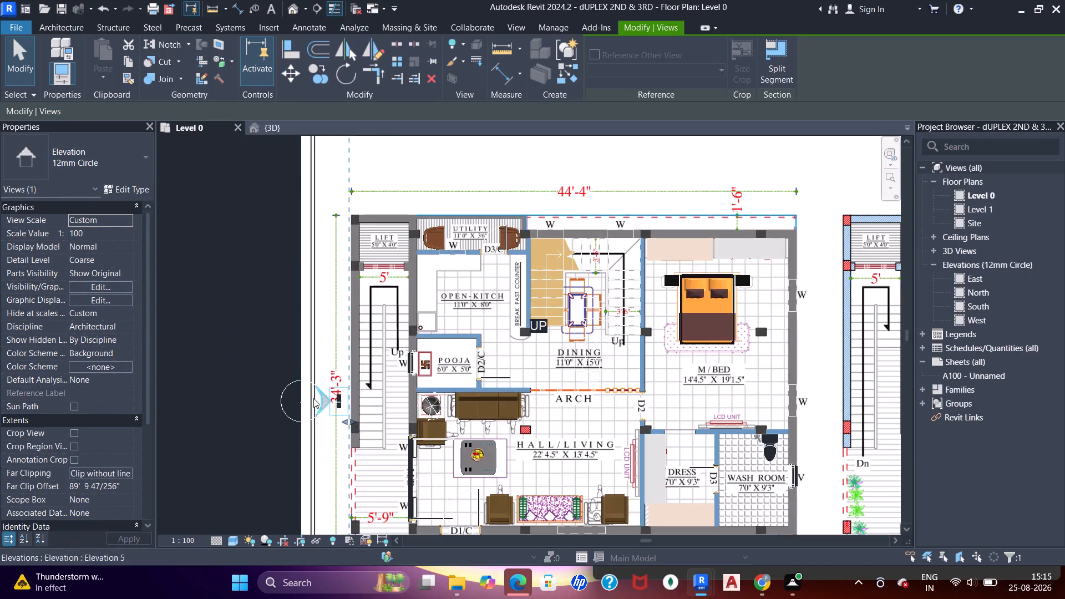
pyautogui.click(331, 400)
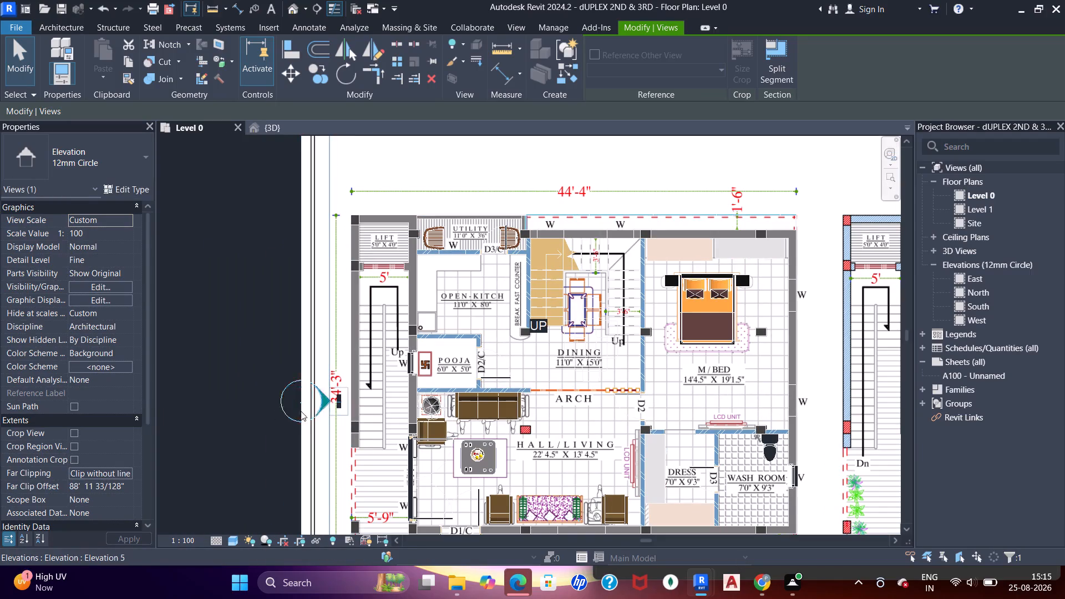
pyautogui.click(286, 411)
pyautogui.moveTo(290, 410); pyautogui.dragTo(262, 410)
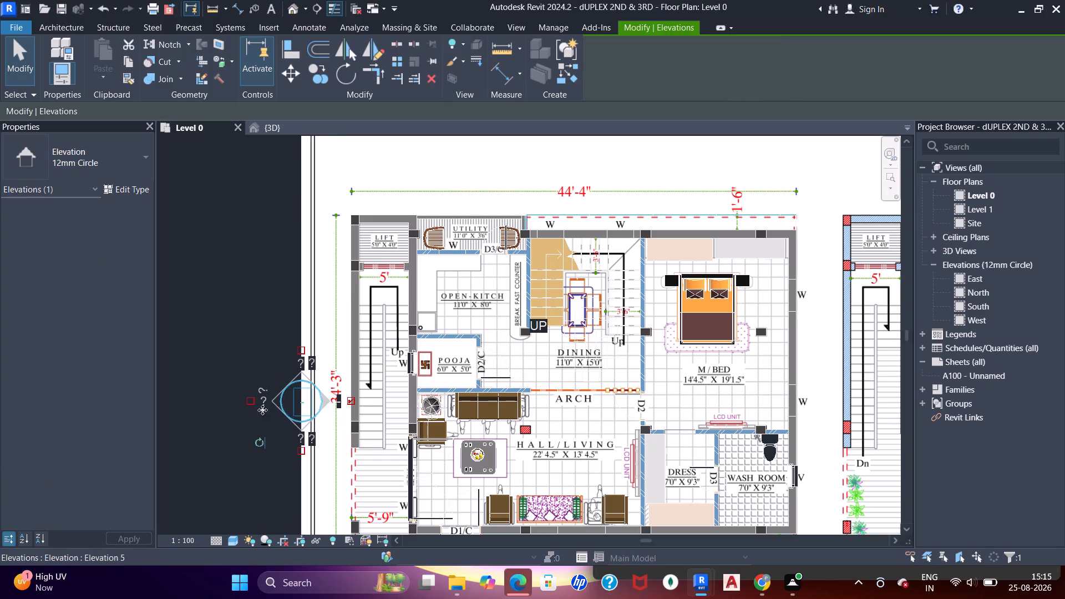
pyautogui.moveTo(262, 410); pyautogui.dragTo(246, 421)
# Inspect the South elevation marker below the floor plans and the positions of all four markers around the sheet.
pyautogui.scroll(-4, 427, 400)
pyautogui.scroll(1, 427, 399)
pyautogui.moveTo(425, 399); pyautogui.dragTo(206, 260, button='middle')
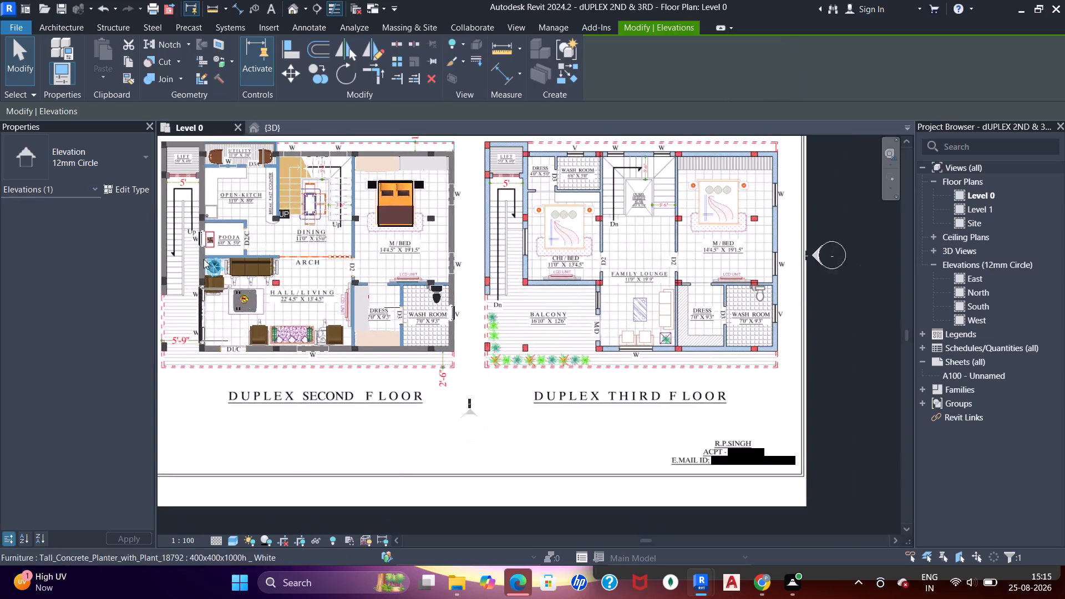
pyautogui.scroll(-4, 348, 304)
pyautogui.moveTo(395, 322); pyautogui.dragTo(401, 338, button='middle')
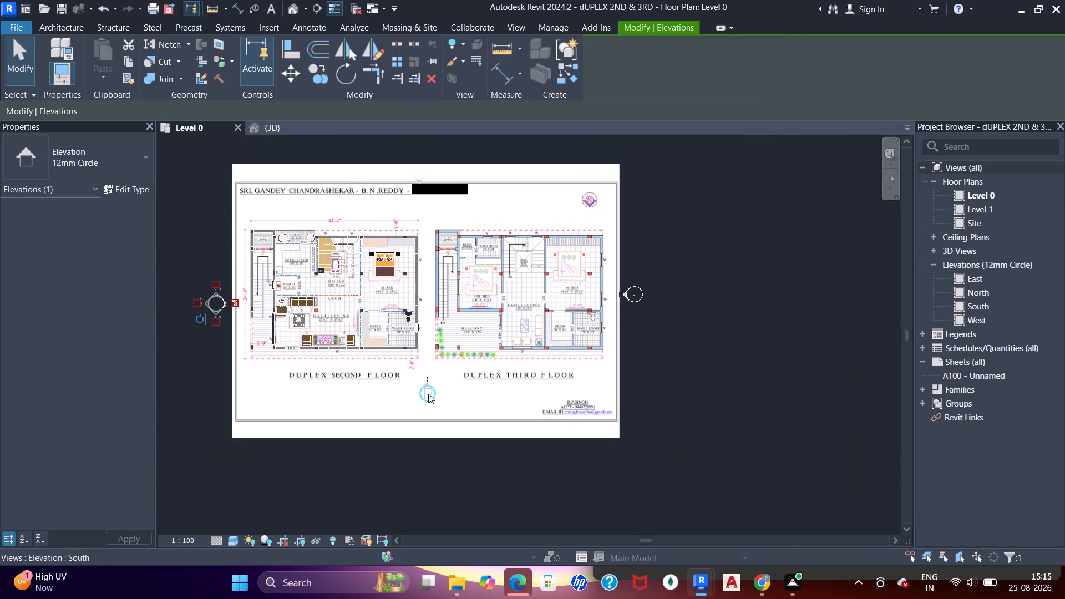
pyautogui.scroll(3, 428, 394)
pyautogui.click(428, 394)
pyautogui.scroll(-6, 428, 394)
pyautogui.moveTo(395, 330); pyautogui.dragTo(395, 330, button='middle')
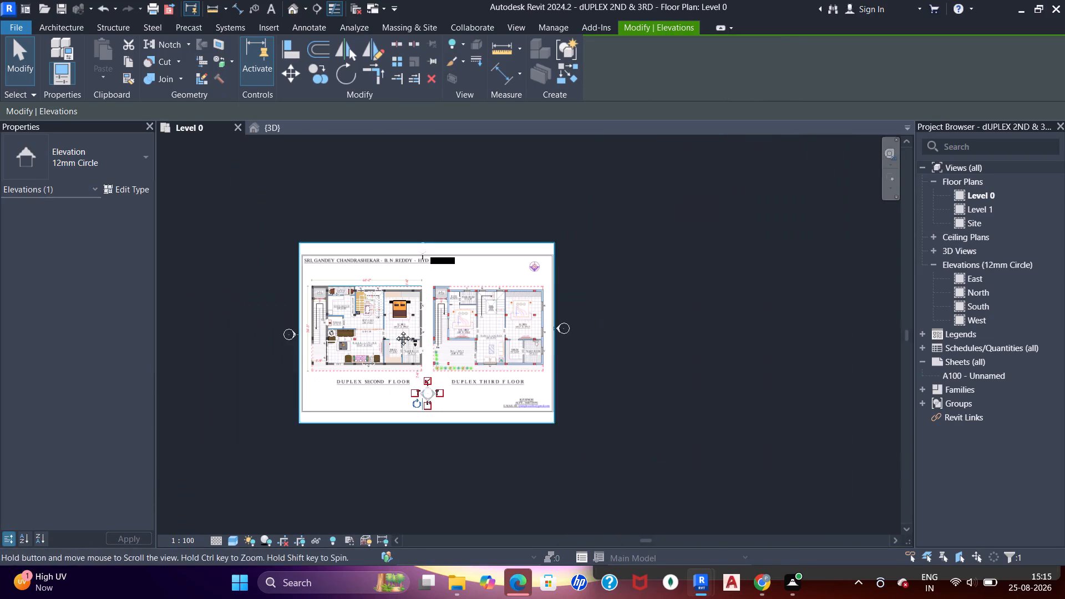
pyautogui.moveTo(395, 330); pyautogui.dragTo(387, 358, button='middle')
pyautogui.click(439, 217)
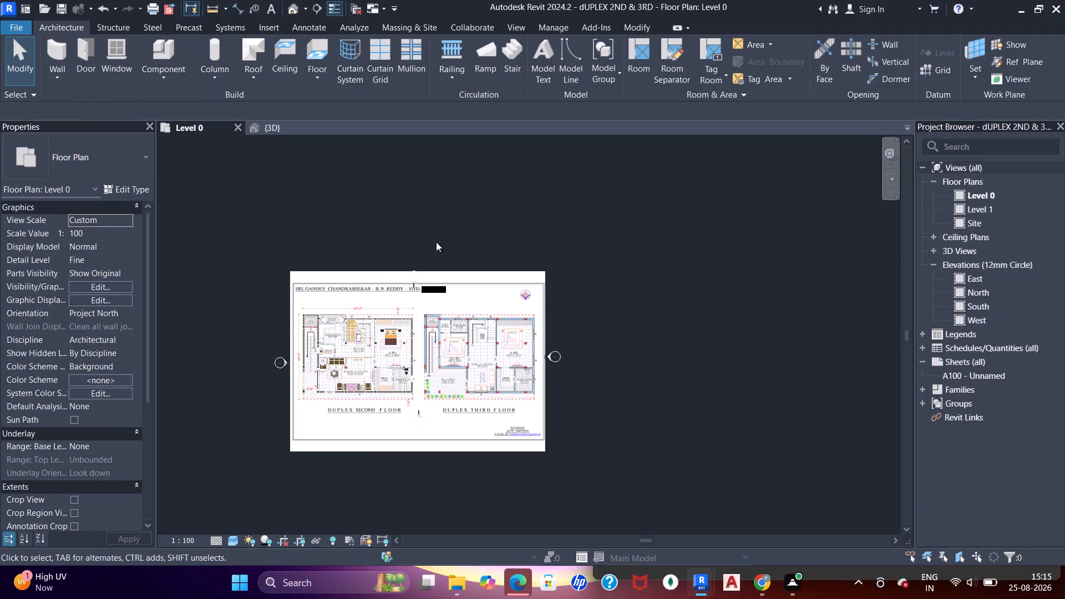
pyautogui.scroll(6, 415, 288)
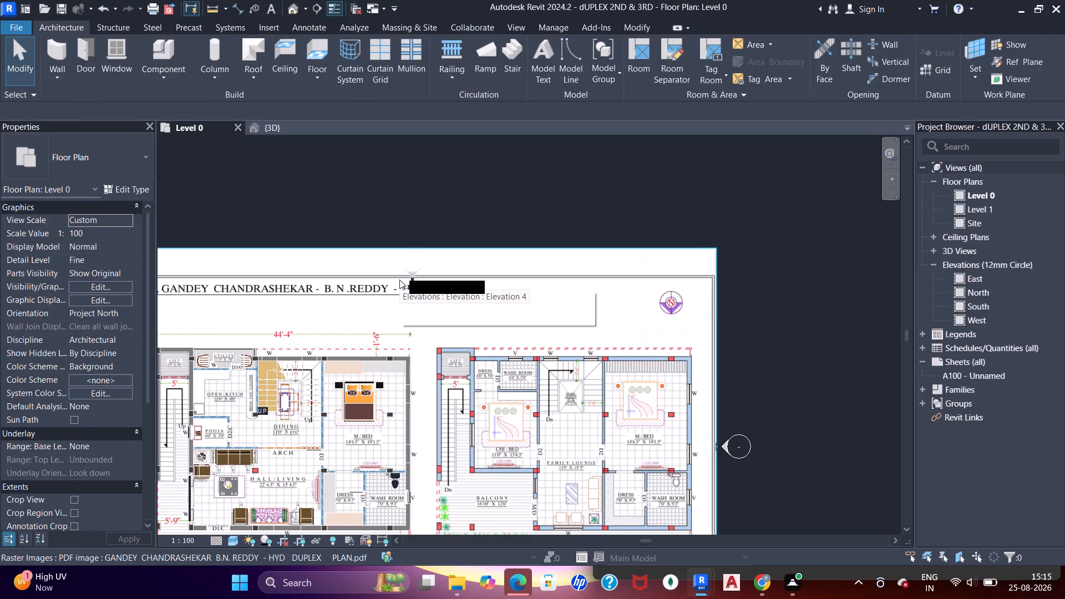
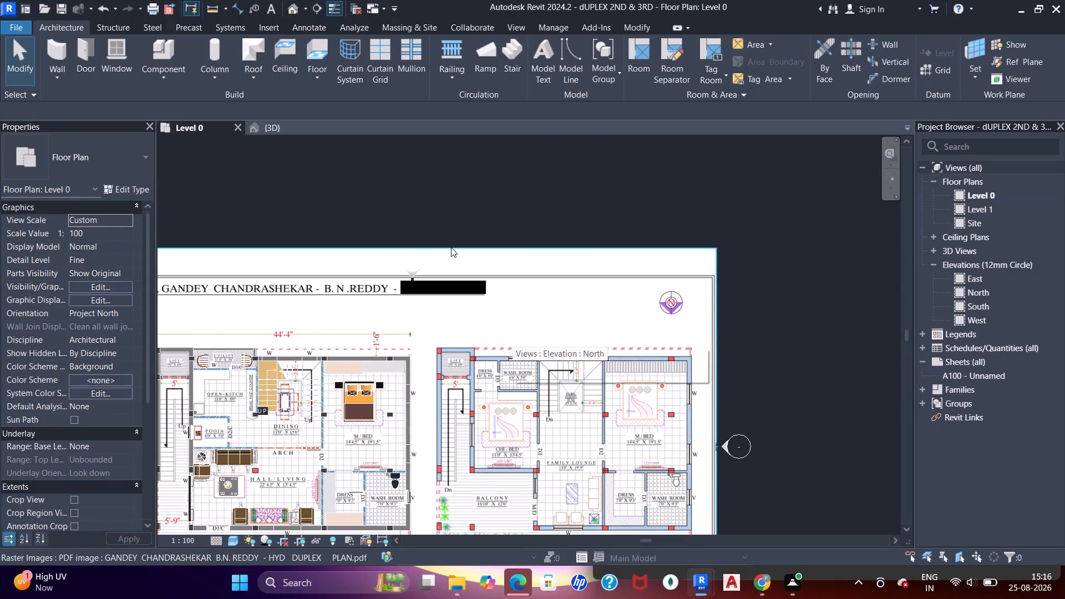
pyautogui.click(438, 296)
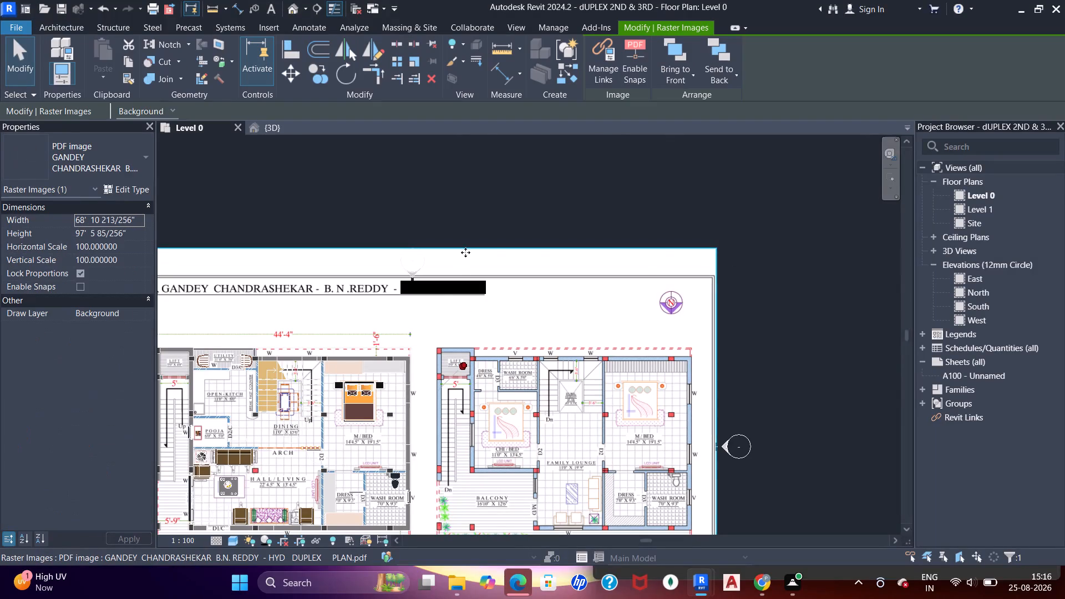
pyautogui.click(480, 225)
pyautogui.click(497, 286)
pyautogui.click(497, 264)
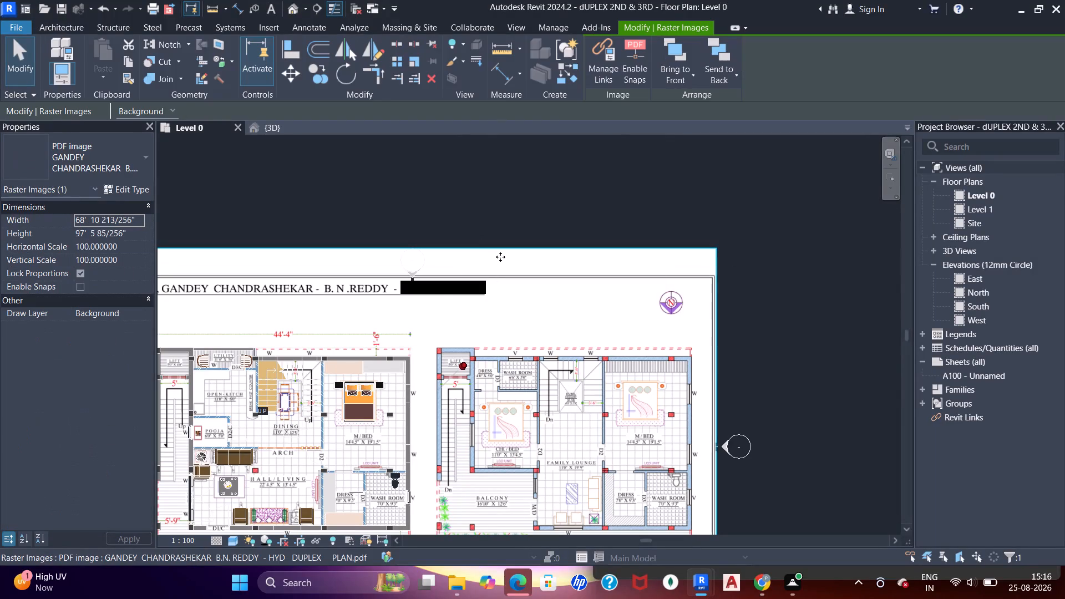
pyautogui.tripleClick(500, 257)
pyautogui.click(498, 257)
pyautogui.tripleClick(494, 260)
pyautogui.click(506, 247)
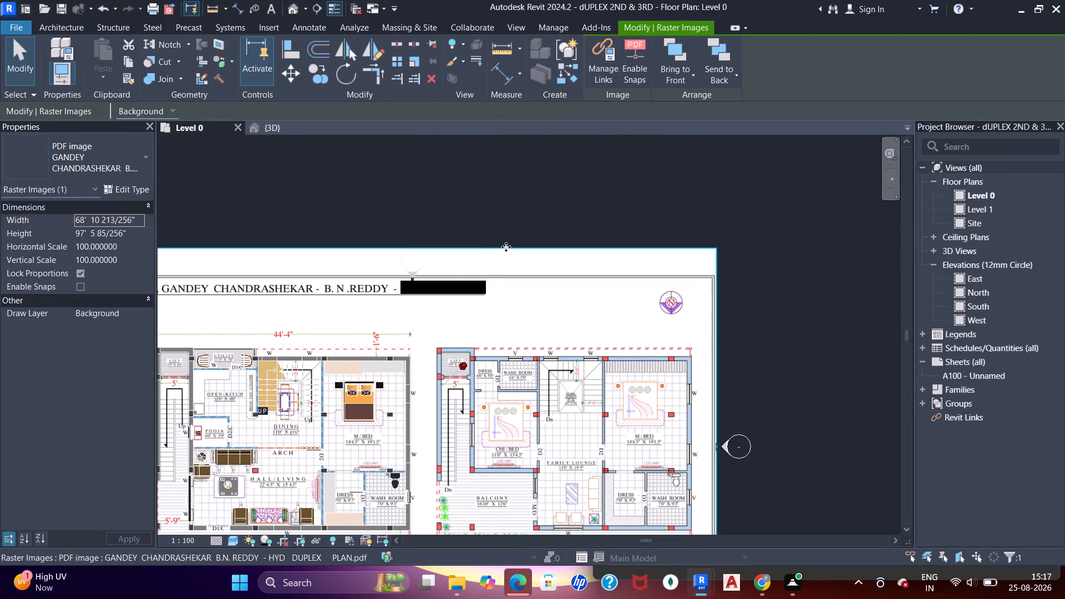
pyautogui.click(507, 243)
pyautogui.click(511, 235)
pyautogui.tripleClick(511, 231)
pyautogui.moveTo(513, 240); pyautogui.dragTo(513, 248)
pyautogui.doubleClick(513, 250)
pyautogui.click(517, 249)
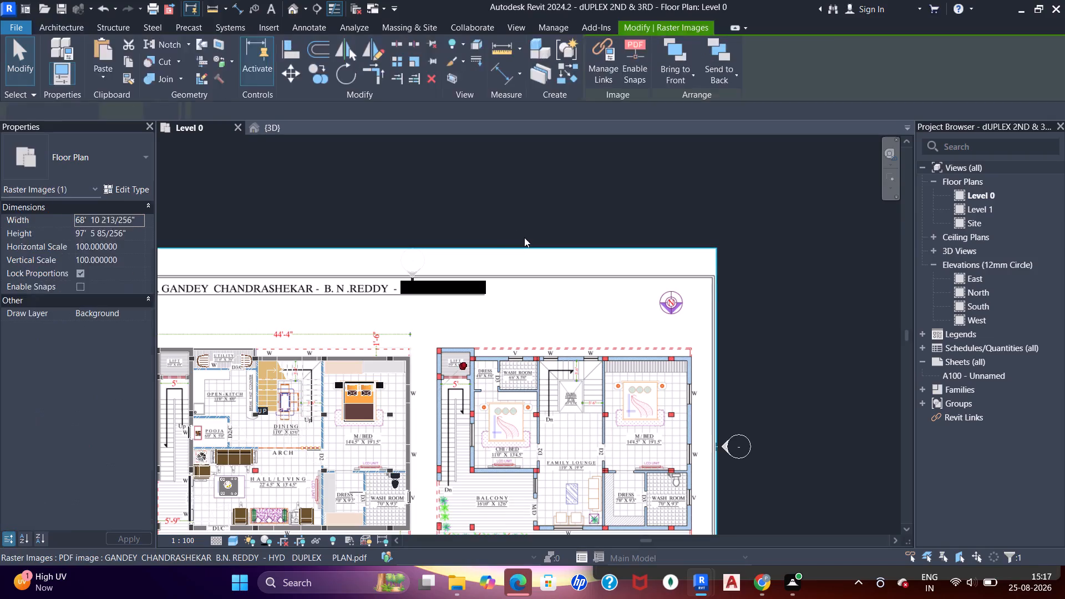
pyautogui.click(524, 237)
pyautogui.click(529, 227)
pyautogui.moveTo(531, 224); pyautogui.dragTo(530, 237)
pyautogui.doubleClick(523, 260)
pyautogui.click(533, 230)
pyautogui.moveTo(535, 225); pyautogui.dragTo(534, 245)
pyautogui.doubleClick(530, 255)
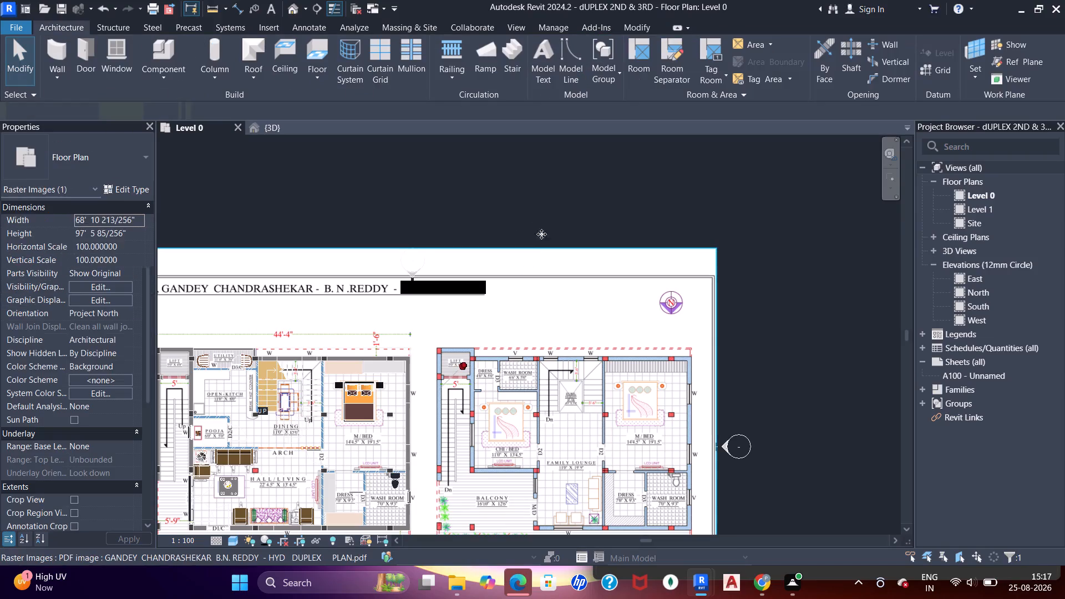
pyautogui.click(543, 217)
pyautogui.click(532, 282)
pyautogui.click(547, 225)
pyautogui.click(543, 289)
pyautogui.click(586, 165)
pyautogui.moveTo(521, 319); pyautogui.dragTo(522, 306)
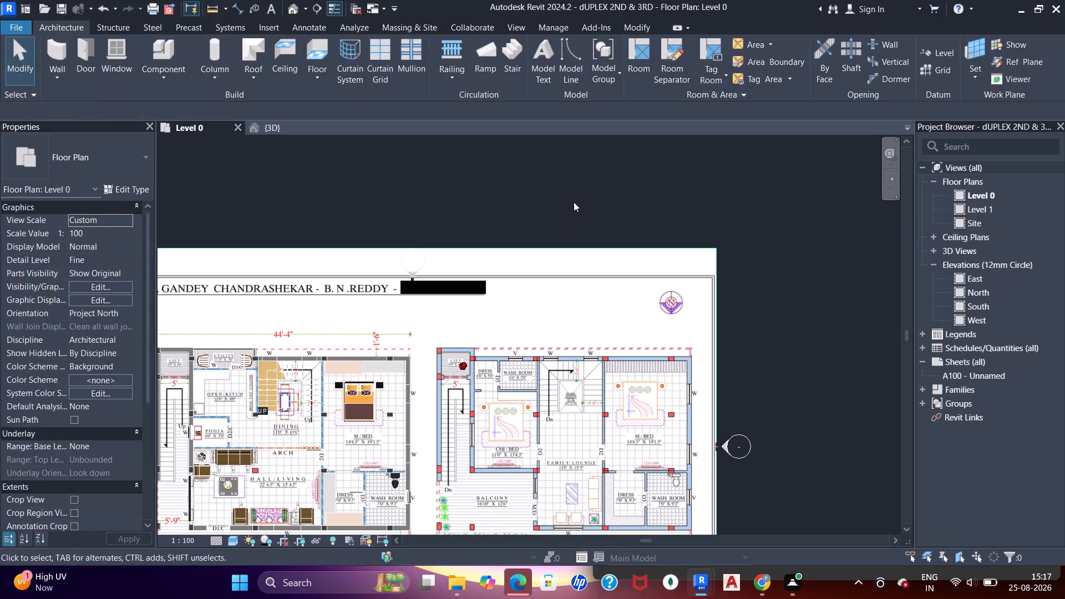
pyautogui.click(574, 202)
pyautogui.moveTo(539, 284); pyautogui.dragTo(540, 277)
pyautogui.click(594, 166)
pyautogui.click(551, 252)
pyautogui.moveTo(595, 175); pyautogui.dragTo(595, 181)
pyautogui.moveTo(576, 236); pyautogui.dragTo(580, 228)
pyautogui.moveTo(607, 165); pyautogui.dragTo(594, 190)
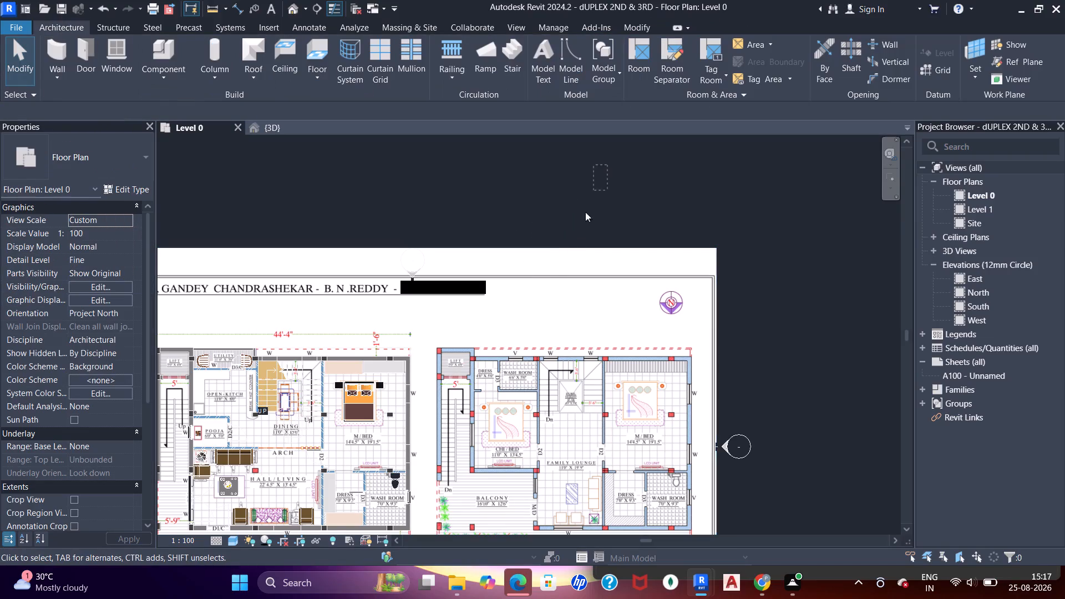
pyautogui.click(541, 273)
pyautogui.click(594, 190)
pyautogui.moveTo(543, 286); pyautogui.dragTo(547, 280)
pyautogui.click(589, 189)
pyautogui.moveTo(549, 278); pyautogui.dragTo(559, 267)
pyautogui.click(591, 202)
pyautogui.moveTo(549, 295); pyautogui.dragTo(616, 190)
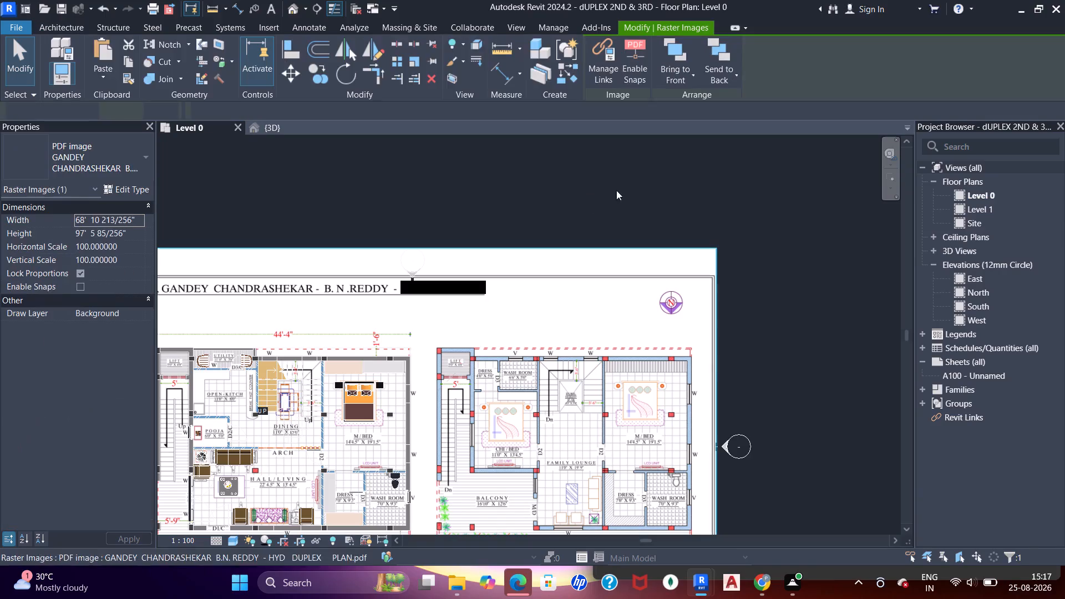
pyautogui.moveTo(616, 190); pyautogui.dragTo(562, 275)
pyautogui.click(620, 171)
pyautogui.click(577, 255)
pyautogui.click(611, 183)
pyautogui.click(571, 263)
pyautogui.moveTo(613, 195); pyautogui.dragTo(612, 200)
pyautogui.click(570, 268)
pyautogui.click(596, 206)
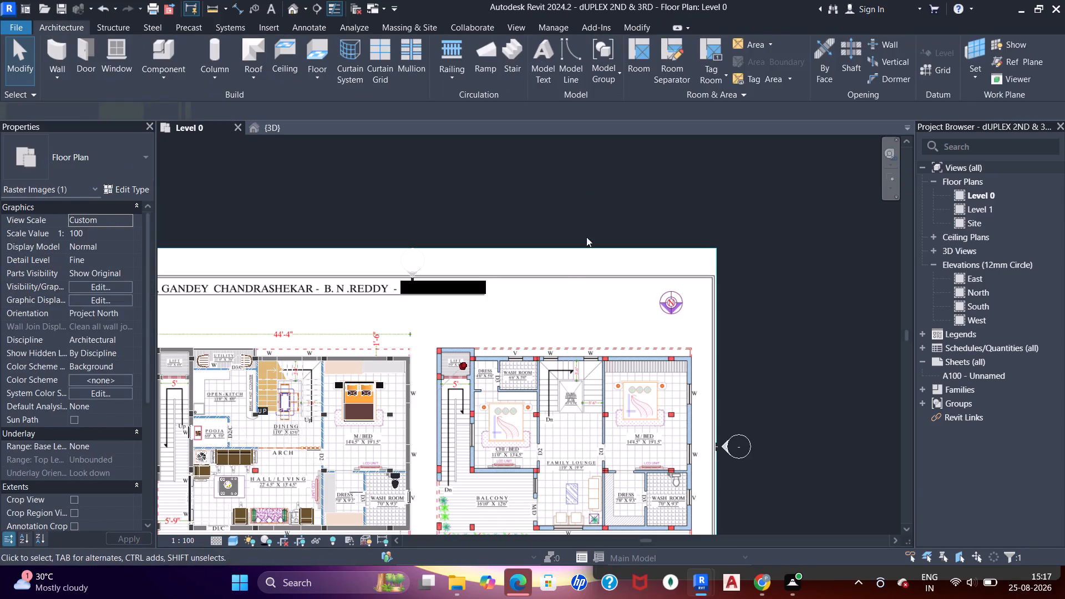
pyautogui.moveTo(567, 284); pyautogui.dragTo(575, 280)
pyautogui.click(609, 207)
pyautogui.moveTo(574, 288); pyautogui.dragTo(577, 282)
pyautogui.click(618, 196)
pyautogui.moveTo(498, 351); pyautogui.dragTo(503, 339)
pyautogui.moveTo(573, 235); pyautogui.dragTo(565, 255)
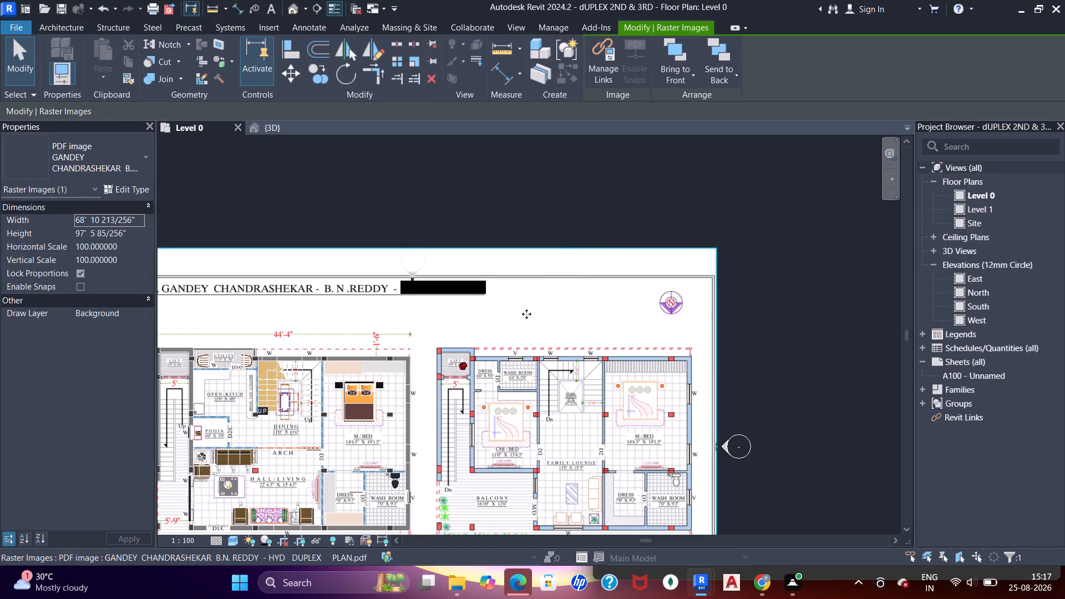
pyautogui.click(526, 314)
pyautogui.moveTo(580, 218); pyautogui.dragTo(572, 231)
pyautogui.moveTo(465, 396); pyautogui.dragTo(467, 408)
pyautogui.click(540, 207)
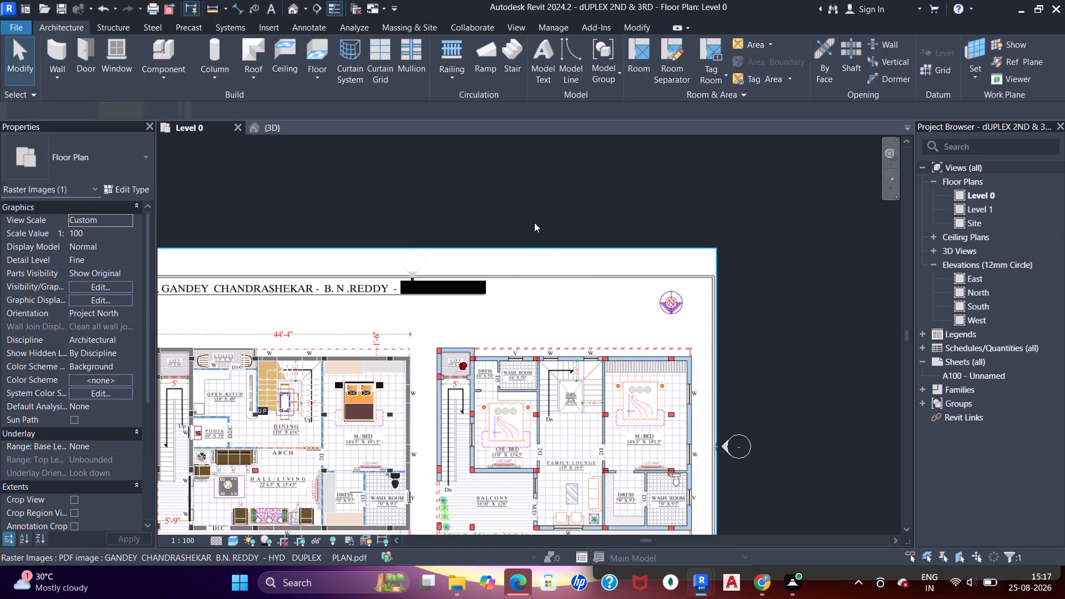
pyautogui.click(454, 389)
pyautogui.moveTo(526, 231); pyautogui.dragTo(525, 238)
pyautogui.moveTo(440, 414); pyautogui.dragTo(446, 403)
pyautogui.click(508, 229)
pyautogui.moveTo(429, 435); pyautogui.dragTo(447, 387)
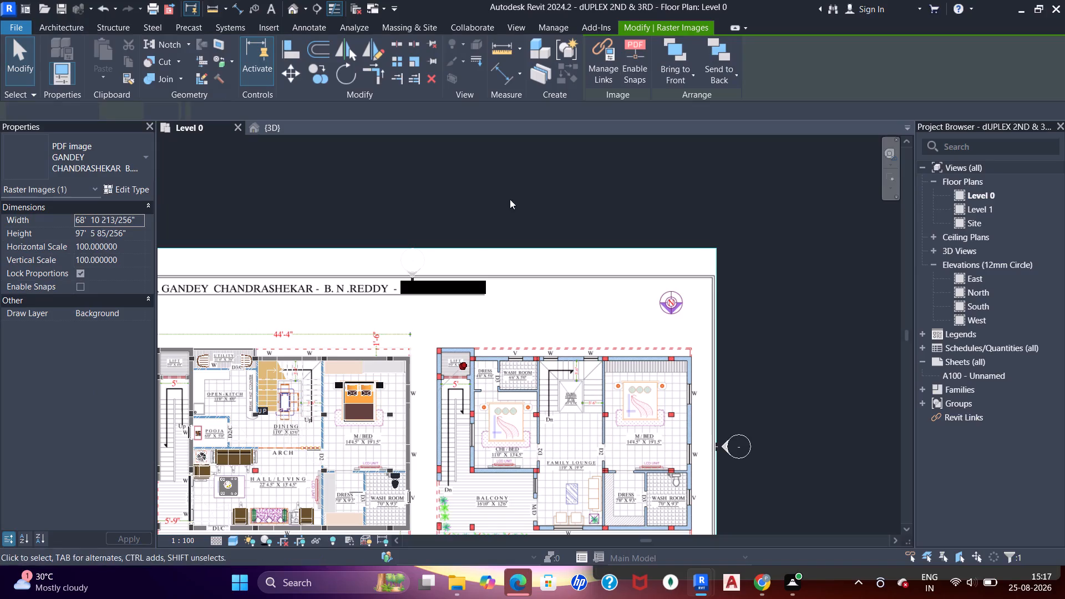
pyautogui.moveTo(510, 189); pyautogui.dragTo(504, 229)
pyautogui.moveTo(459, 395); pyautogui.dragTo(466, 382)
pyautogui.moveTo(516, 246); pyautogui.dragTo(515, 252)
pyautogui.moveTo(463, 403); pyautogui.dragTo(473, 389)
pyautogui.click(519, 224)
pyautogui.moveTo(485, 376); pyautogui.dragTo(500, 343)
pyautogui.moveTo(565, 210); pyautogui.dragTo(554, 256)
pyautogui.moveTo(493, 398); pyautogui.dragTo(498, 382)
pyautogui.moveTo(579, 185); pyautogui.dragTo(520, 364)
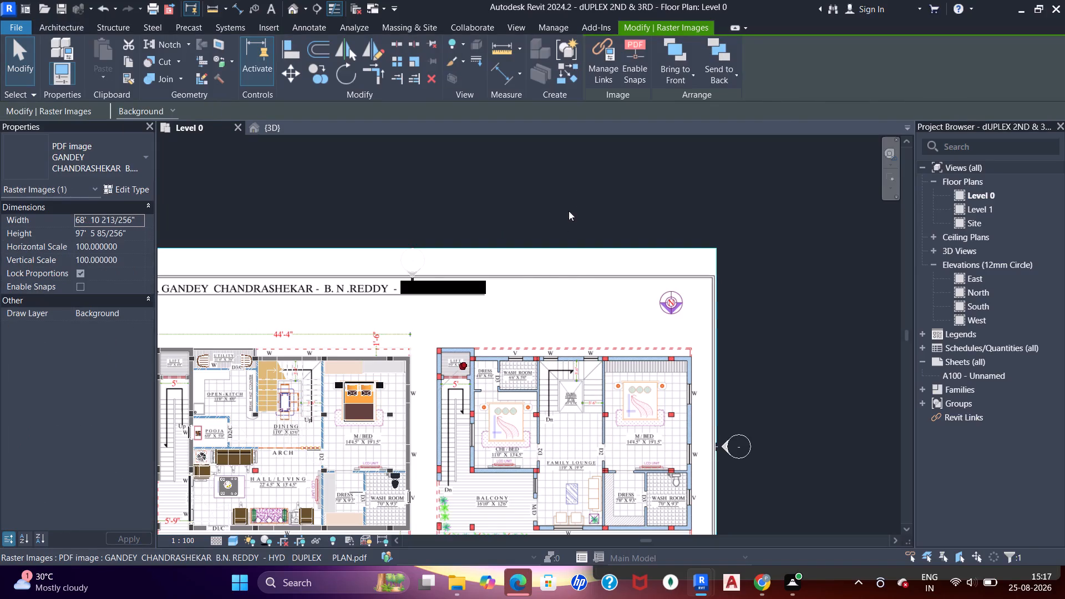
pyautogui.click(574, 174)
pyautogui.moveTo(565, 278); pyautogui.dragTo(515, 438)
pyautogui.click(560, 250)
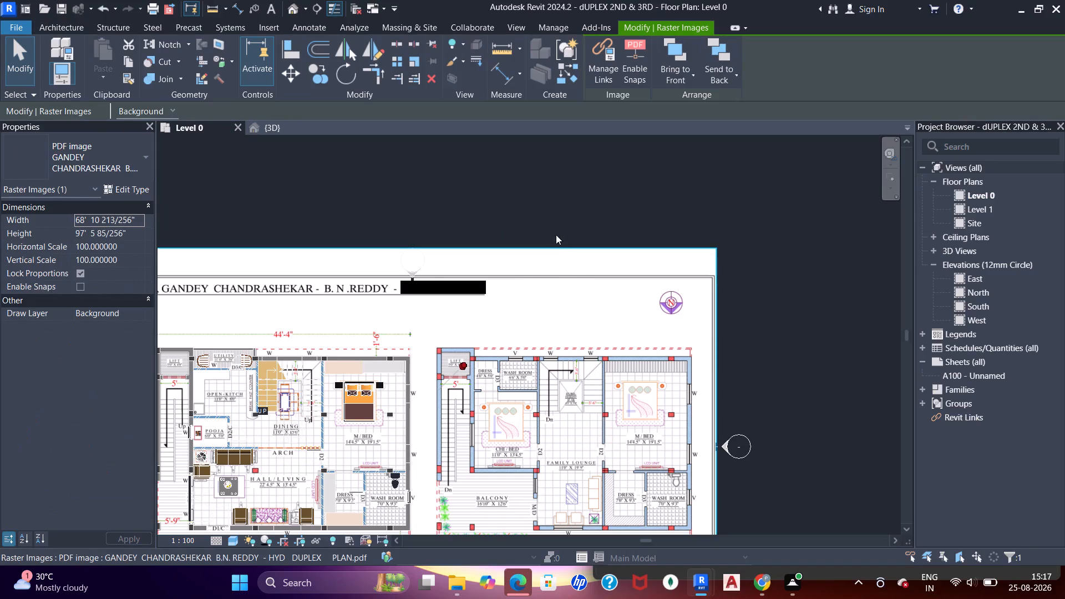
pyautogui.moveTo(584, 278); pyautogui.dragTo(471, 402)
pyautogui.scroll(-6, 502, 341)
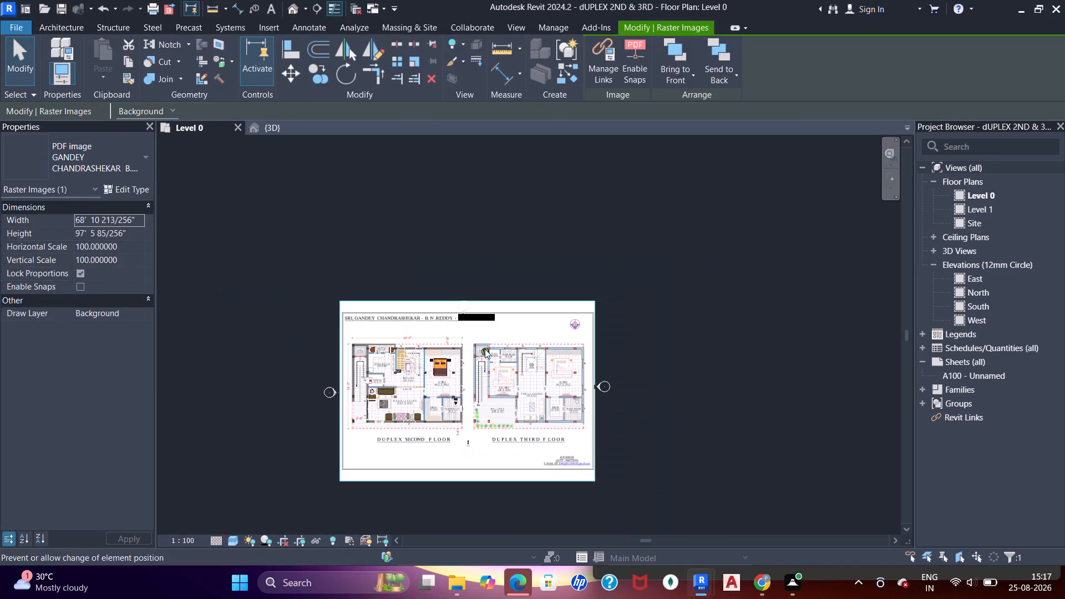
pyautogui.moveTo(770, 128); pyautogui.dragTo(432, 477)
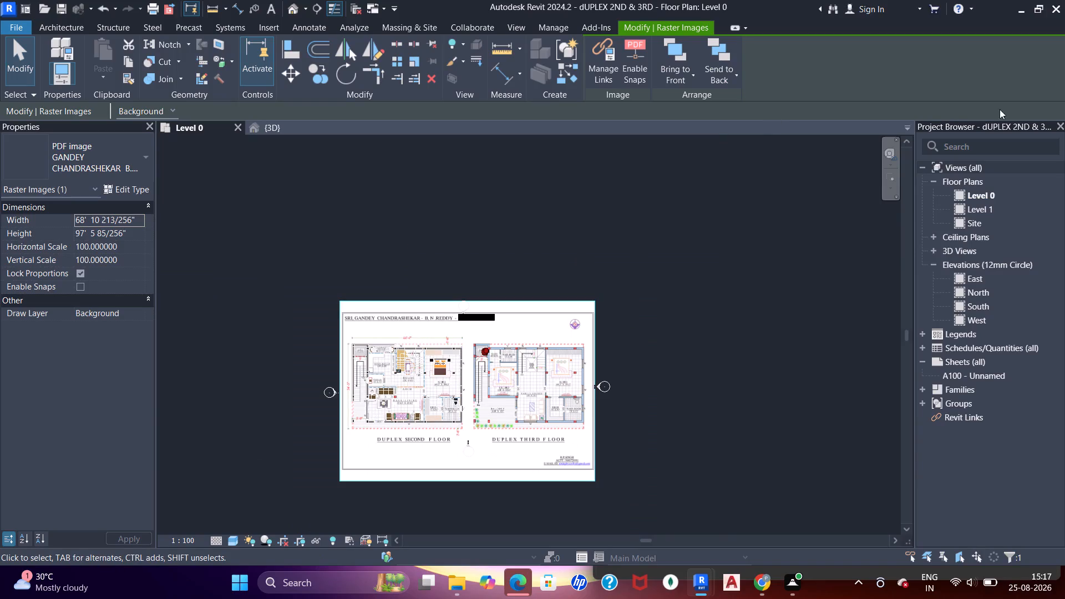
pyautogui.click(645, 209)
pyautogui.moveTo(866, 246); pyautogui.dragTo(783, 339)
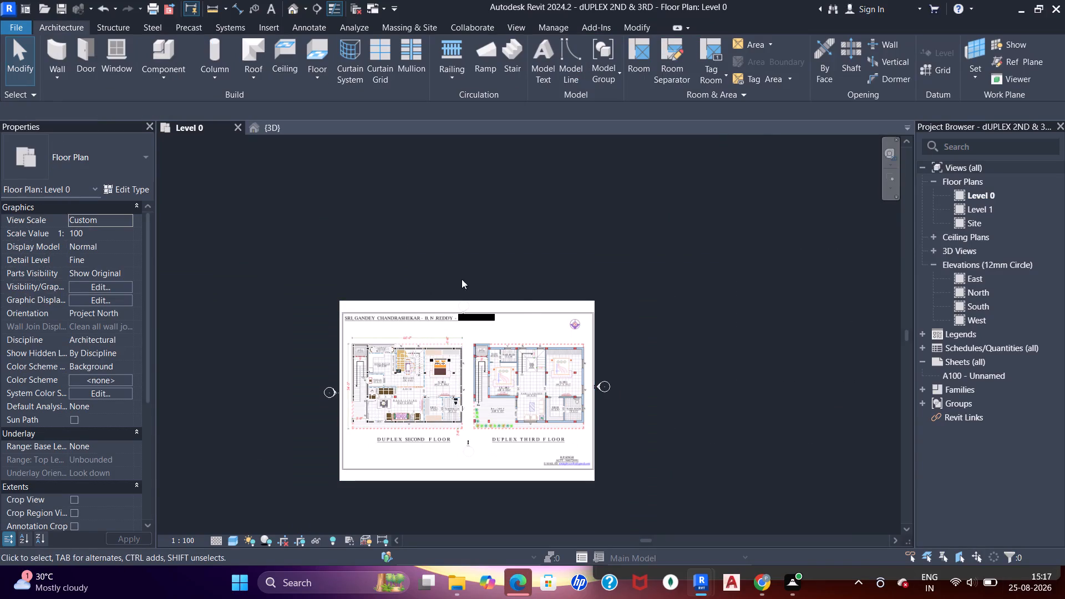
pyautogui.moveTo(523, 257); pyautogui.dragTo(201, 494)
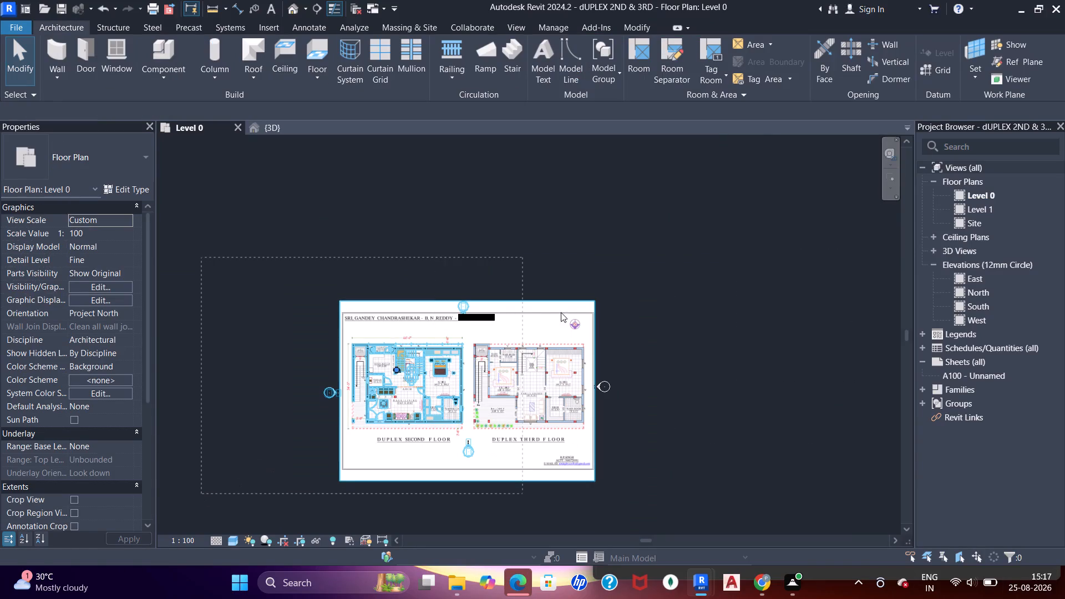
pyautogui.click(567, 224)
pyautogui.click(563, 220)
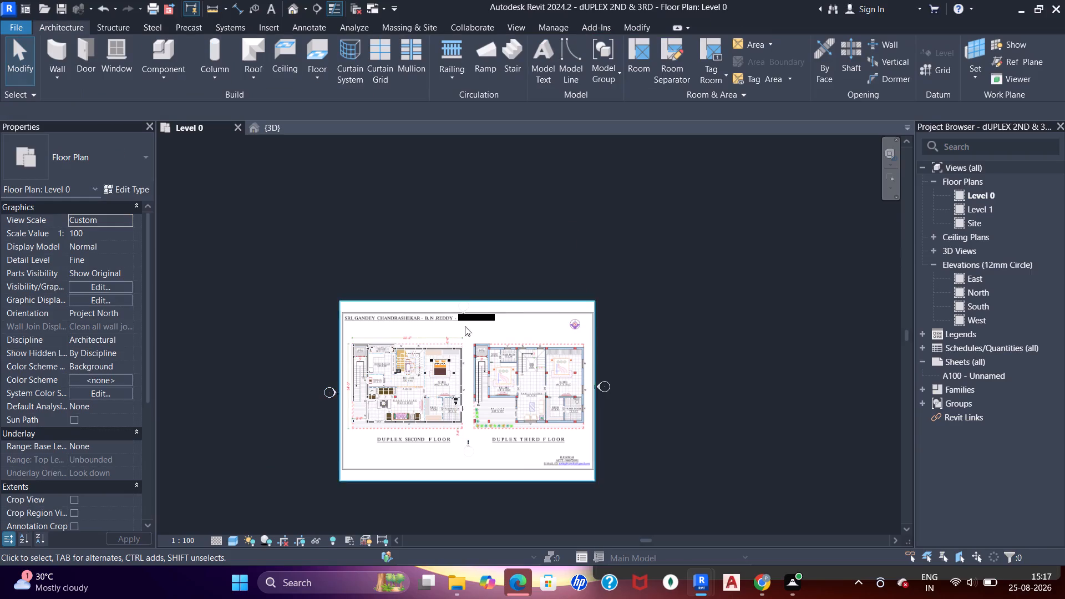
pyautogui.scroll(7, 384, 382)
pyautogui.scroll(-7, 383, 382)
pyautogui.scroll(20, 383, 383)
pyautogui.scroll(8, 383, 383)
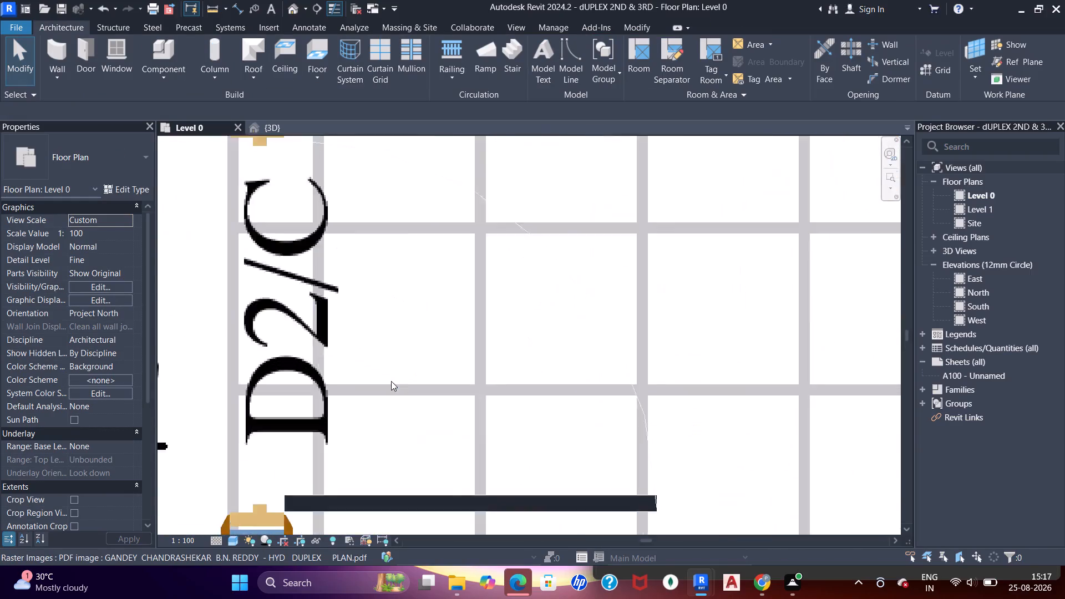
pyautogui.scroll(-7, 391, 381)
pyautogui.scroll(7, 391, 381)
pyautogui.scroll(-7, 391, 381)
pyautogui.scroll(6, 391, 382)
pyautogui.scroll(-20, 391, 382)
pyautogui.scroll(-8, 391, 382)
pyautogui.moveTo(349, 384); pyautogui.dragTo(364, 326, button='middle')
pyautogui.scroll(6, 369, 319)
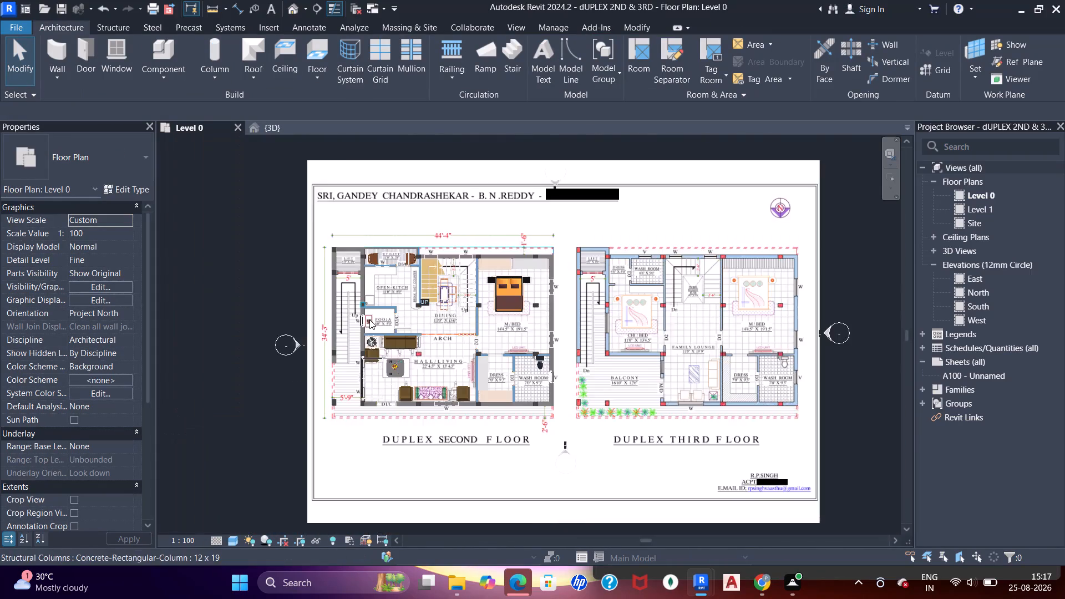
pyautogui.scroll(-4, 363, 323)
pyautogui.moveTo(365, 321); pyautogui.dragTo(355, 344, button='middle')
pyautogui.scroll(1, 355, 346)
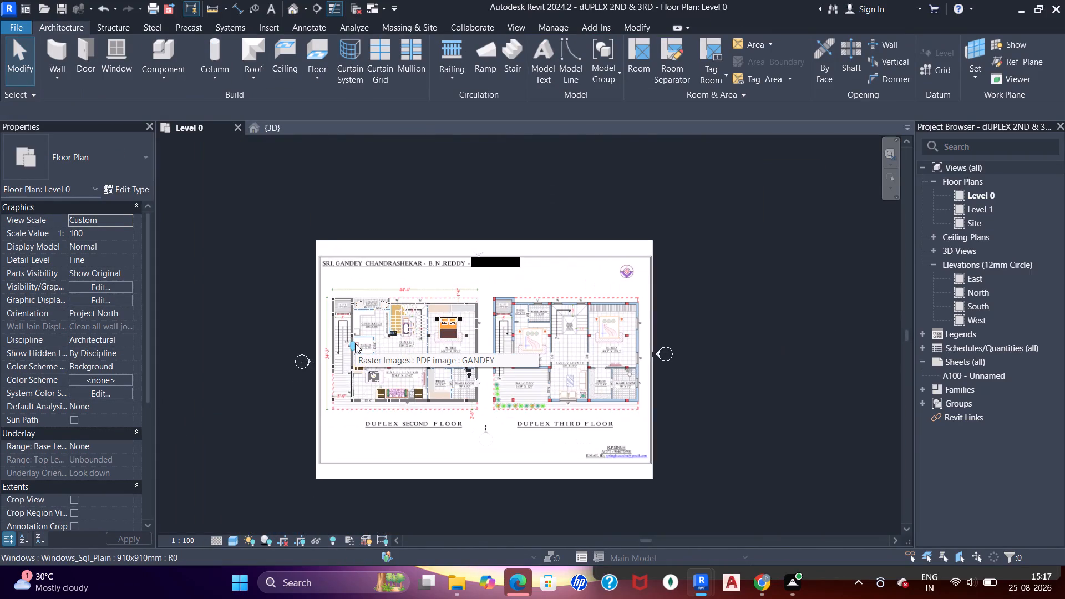
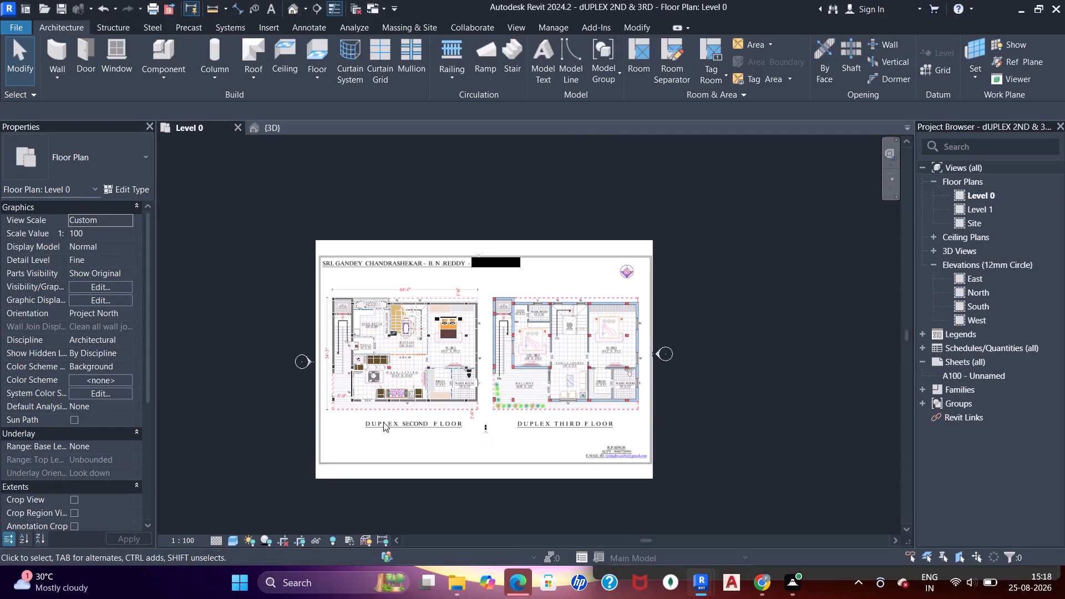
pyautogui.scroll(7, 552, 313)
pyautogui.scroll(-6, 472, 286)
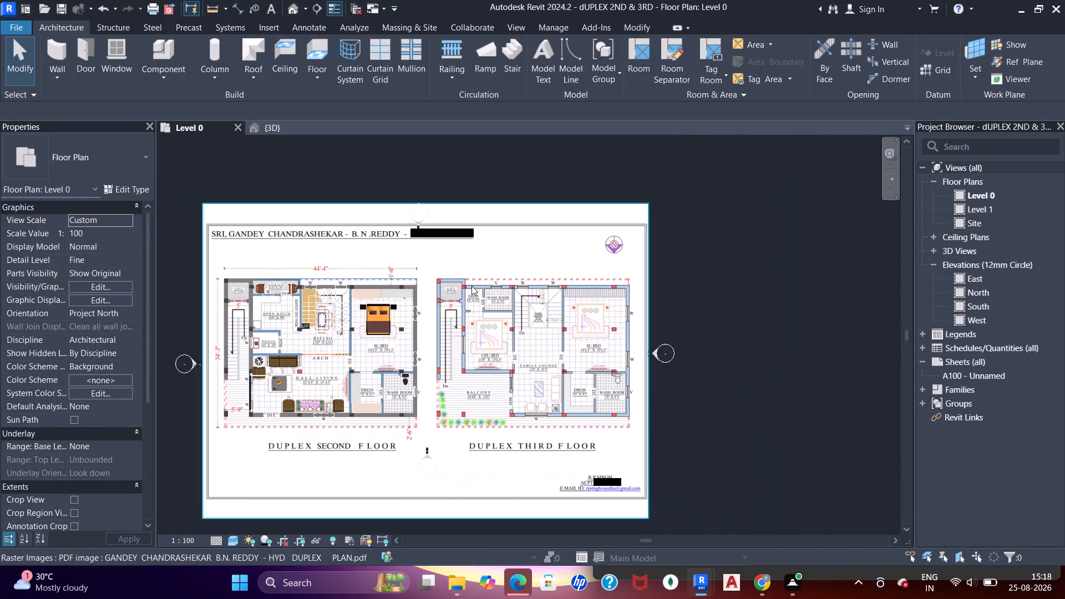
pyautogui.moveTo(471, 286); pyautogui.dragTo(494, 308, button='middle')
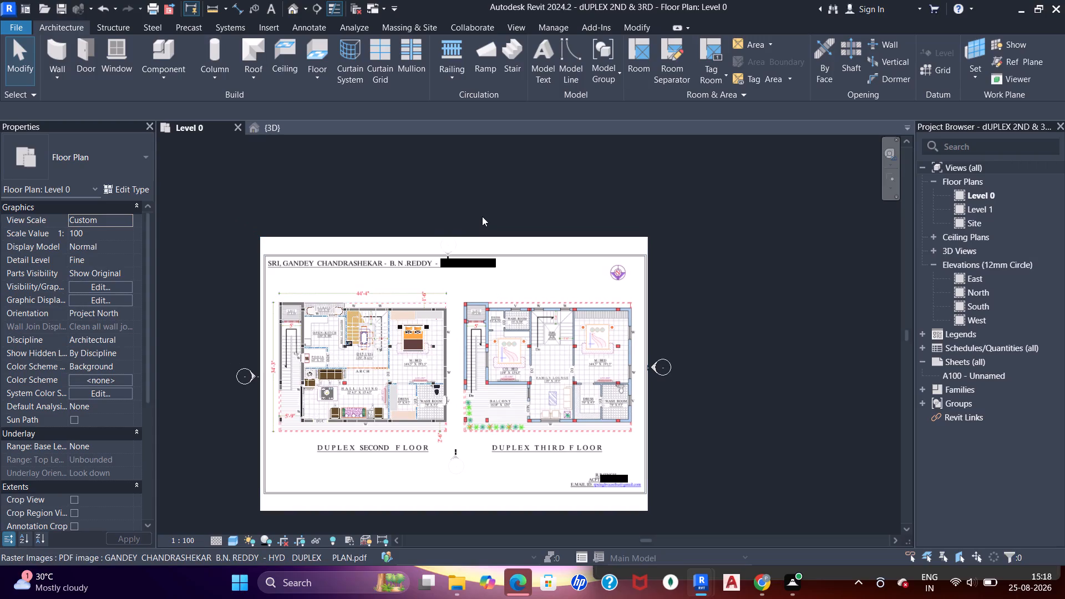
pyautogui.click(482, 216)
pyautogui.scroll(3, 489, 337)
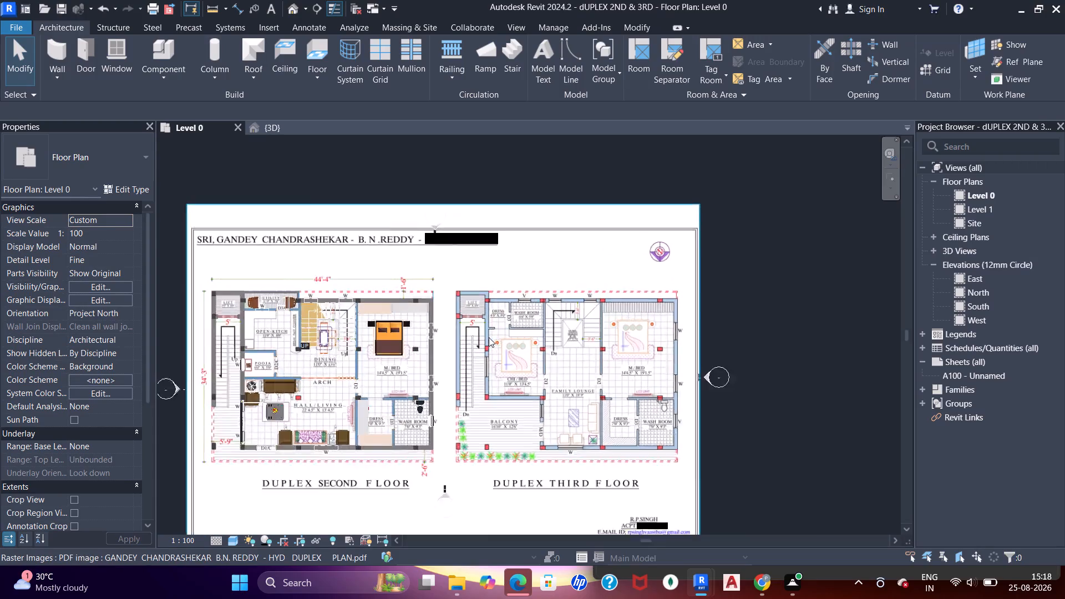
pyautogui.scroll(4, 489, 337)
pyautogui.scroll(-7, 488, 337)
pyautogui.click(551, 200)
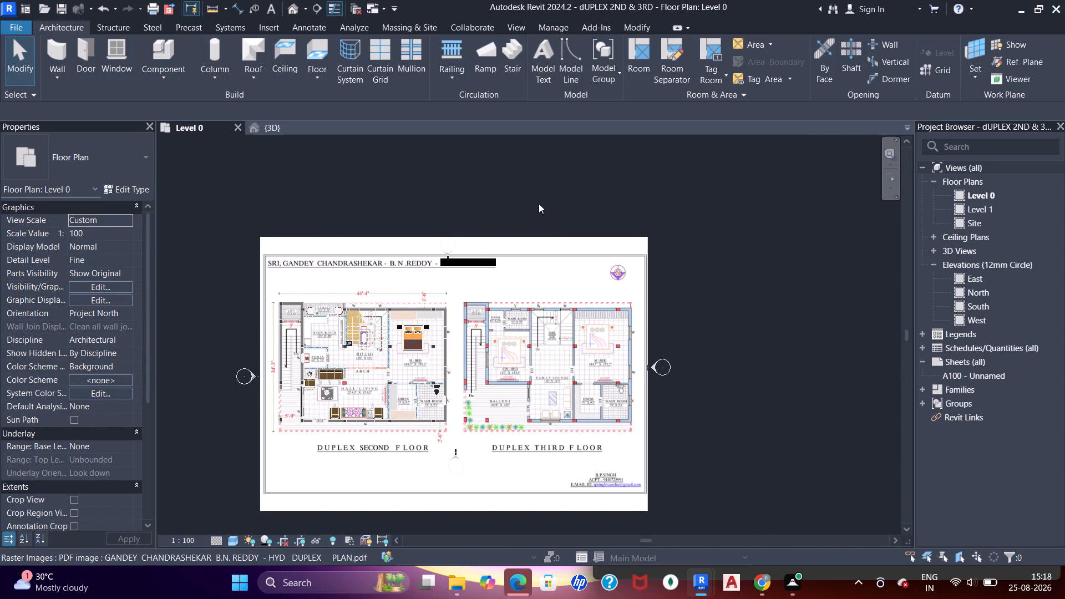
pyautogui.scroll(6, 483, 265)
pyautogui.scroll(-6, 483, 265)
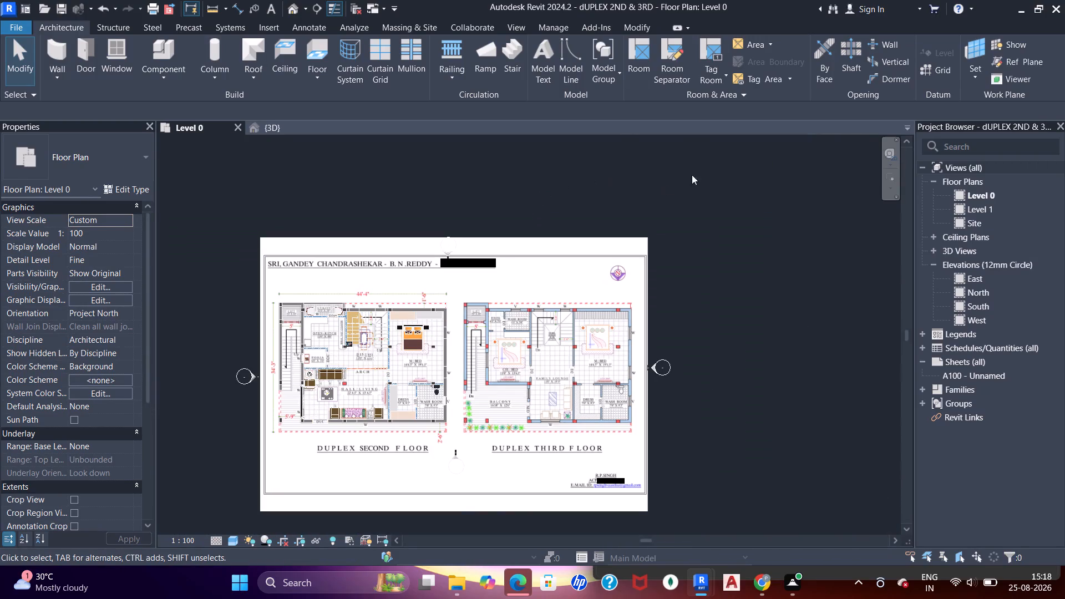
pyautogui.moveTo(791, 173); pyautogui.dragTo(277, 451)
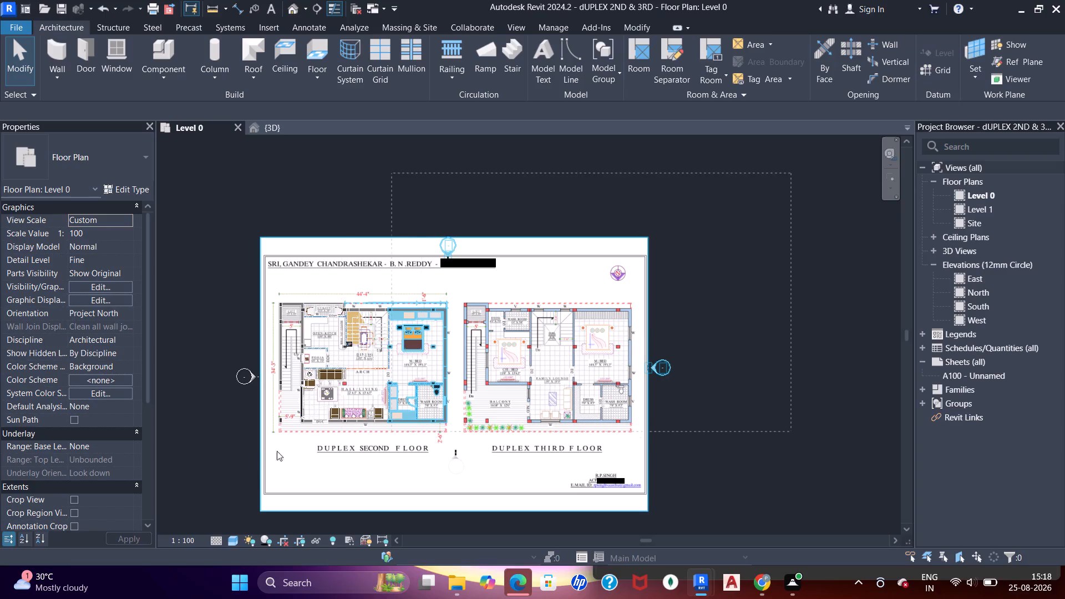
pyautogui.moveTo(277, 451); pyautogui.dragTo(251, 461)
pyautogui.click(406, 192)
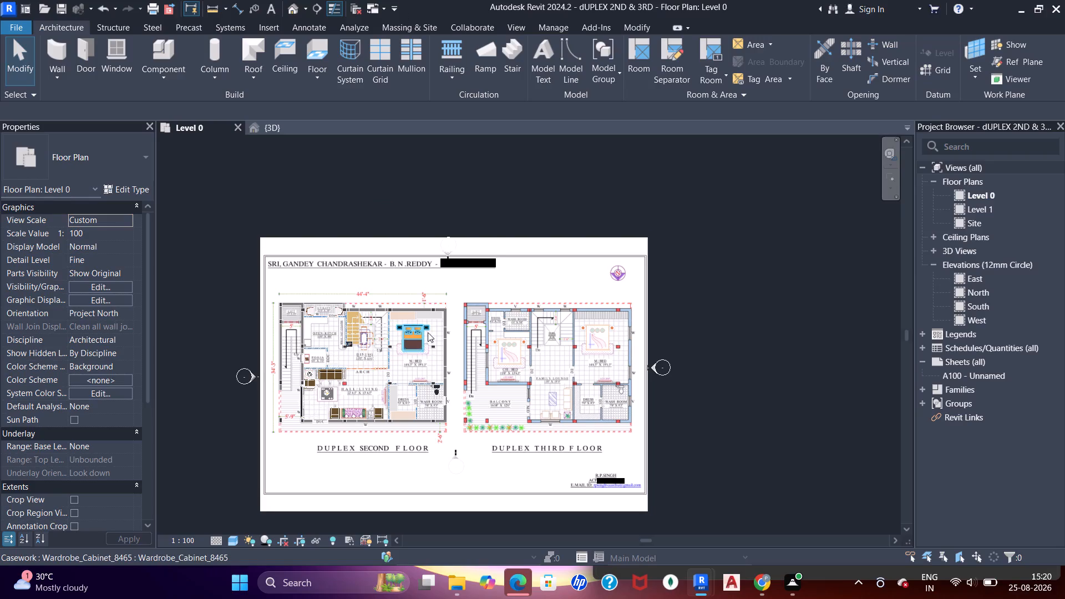
# Select all the modelled duplex second floor elements on Level 0 with a crossing window over the whole plan sheet.
pyautogui.moveTo(716, 205); pyautogui.dragTo(642, 313)
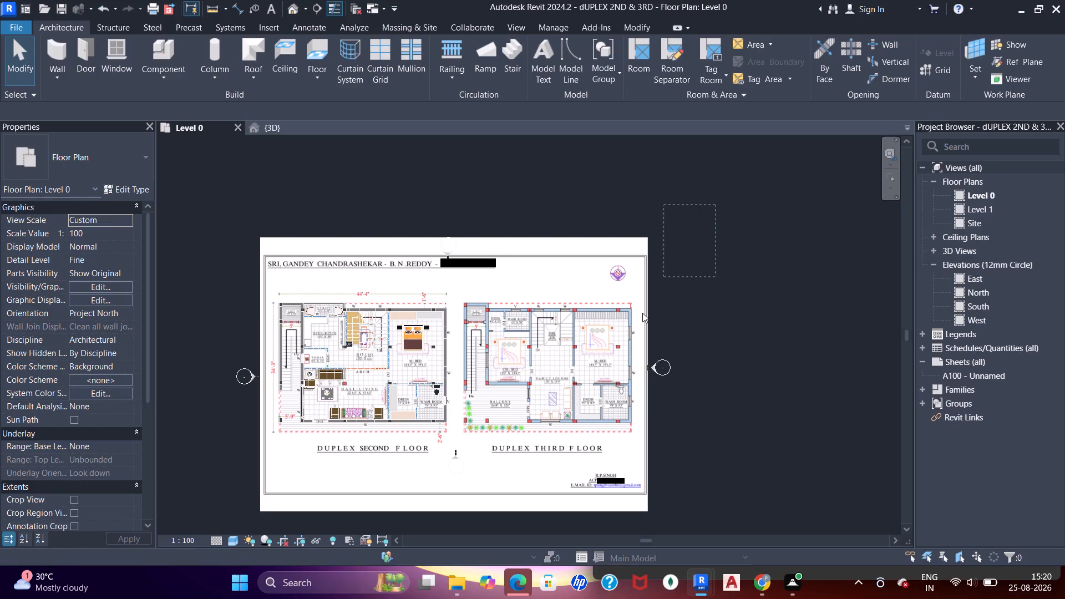
pyautogui.moveTo(642, 313); pyautogui.dragTo(272, 478)
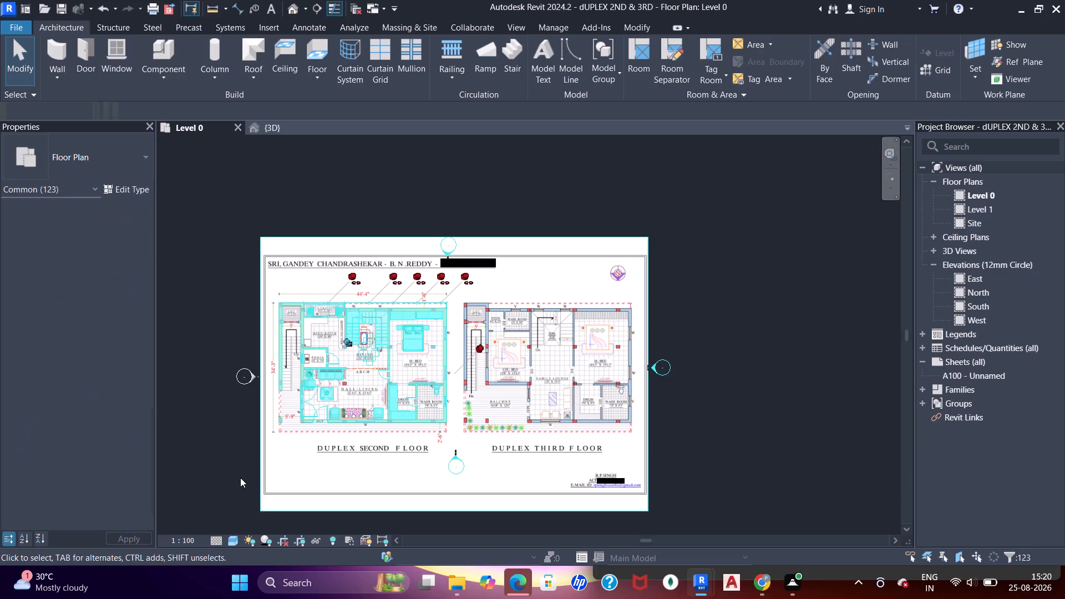
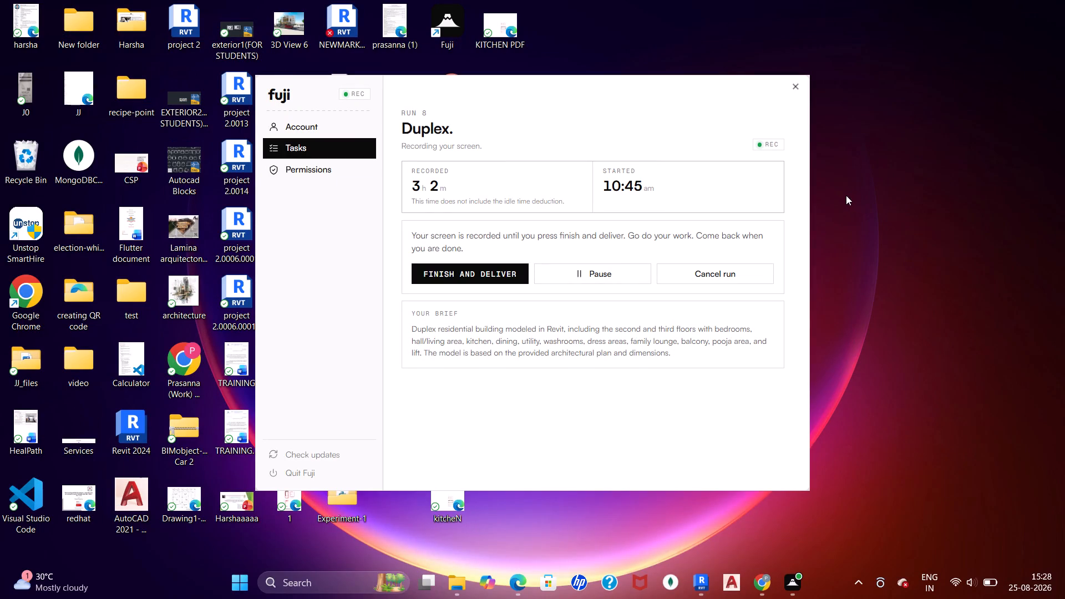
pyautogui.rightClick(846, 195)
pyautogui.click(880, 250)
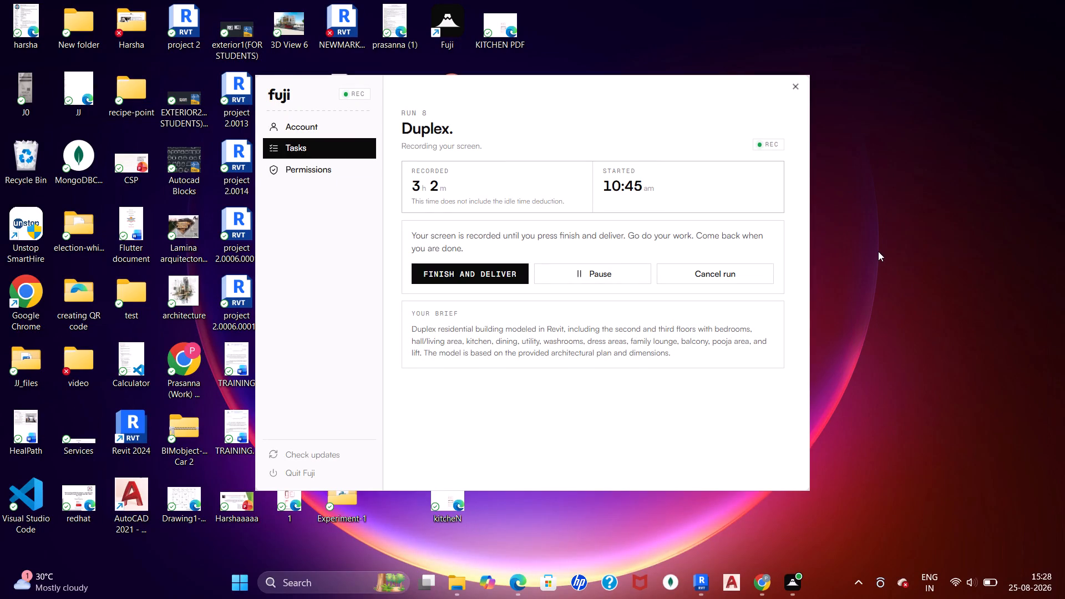
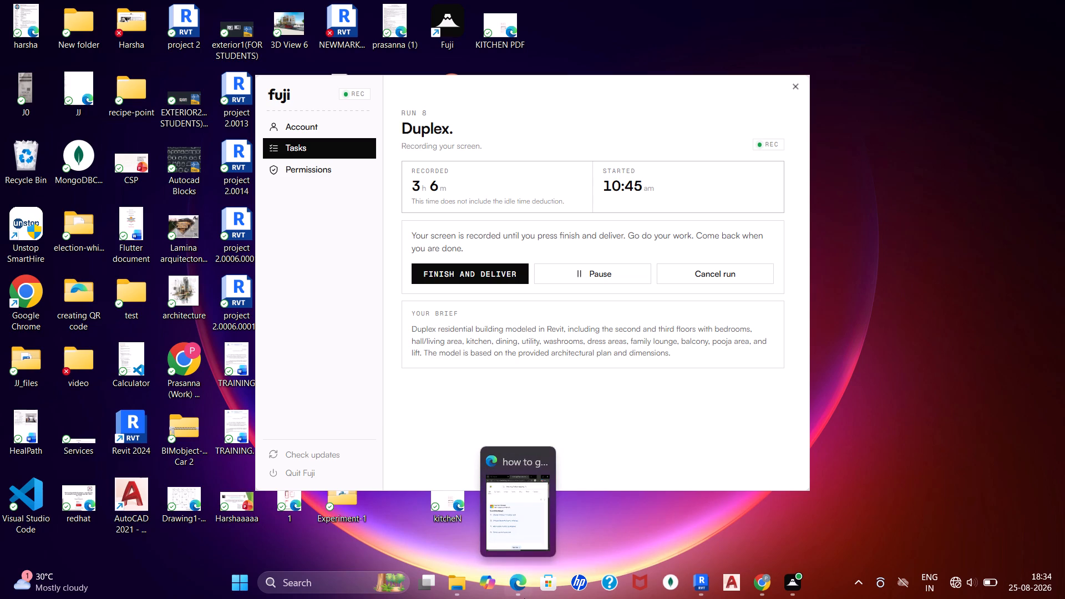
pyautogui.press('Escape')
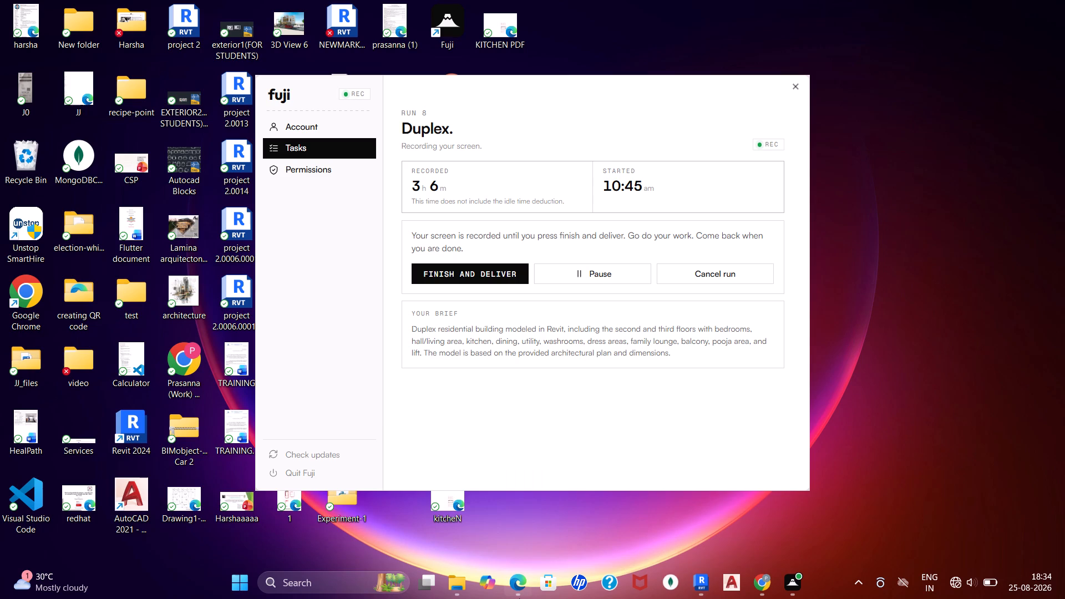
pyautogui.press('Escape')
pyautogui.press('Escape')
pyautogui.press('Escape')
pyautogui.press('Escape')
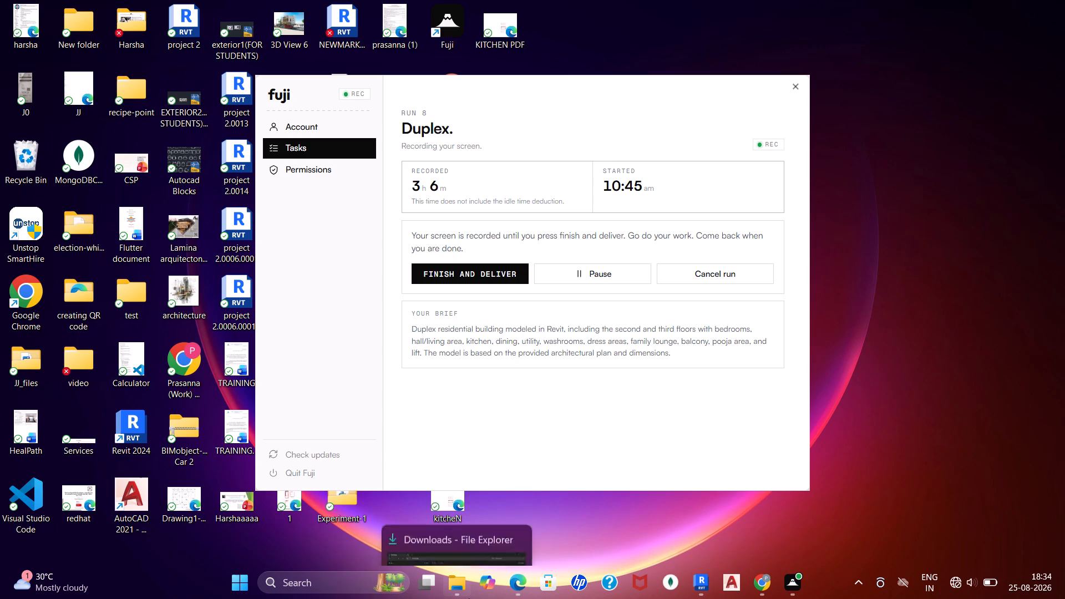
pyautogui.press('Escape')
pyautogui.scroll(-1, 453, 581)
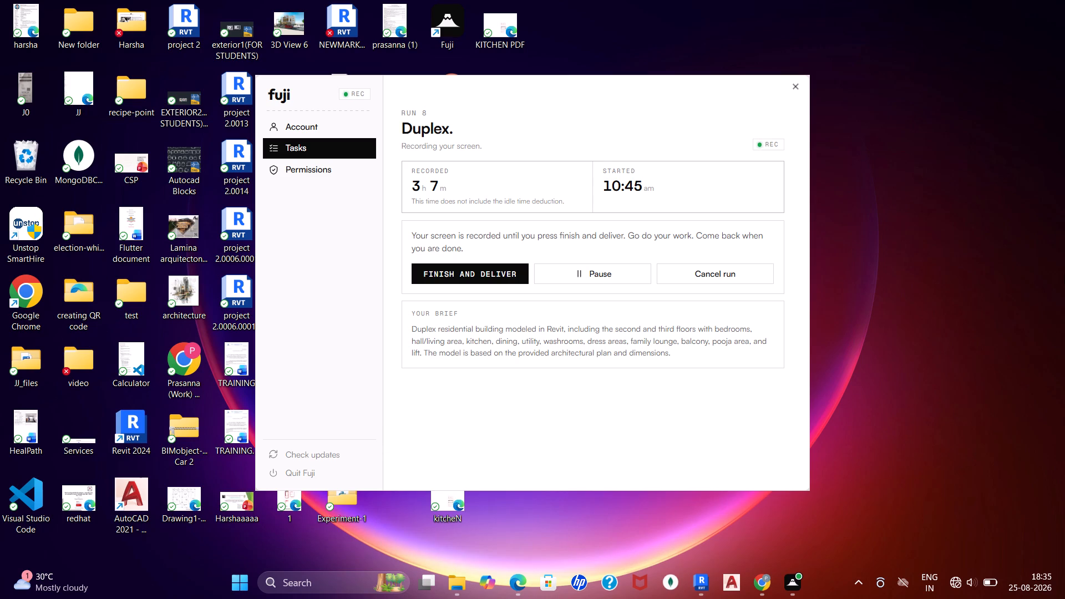
# Switch to the duplex project in Revit and clear the selection of second floor elements on Level 0.
pyautogui.click(701, 595)
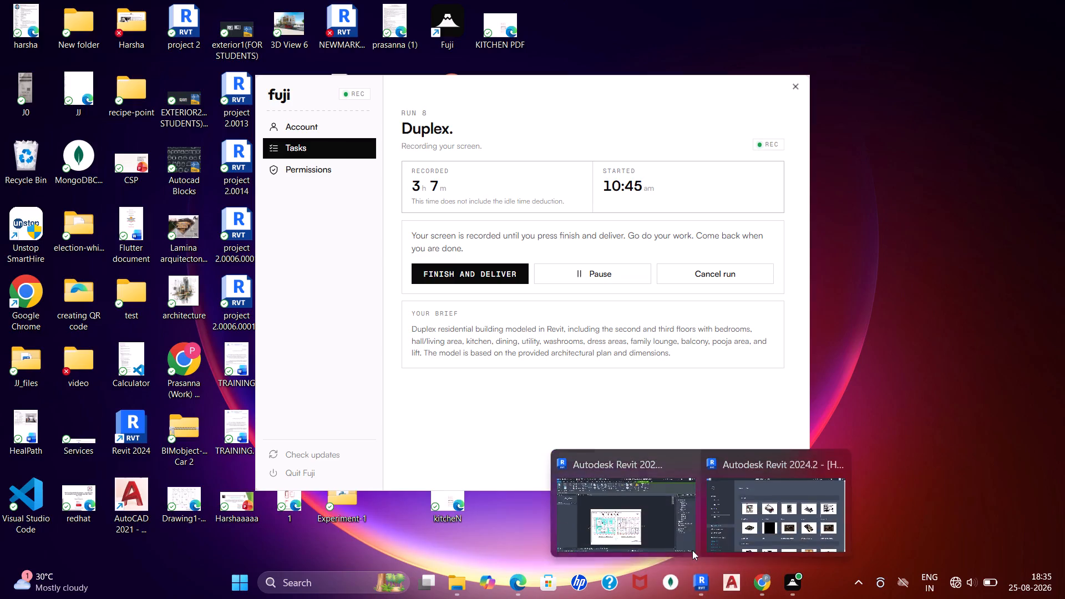
pyautogui.moveTo(651, 491); pyautogui.dragTo(660, 488)
pyautogui.middleClick(526, 246)
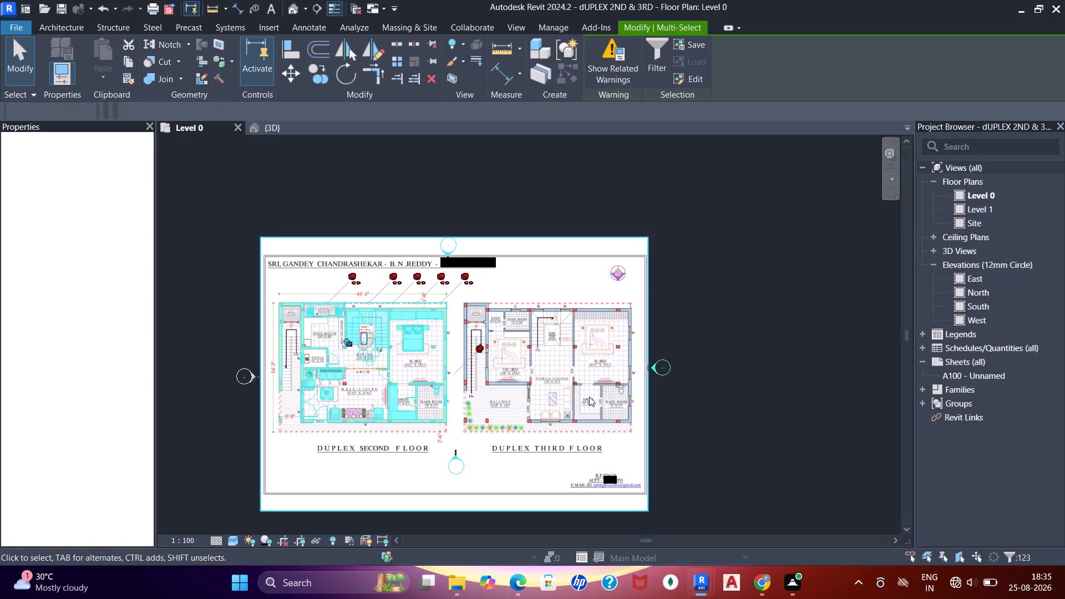
pyautogui.moveTo(595, 383); pyautogui.dragTo(670, 265, button='middle')
pyautogui.moveTo(469, 567); pyautogui.dragTo(499, 495, button='middle')
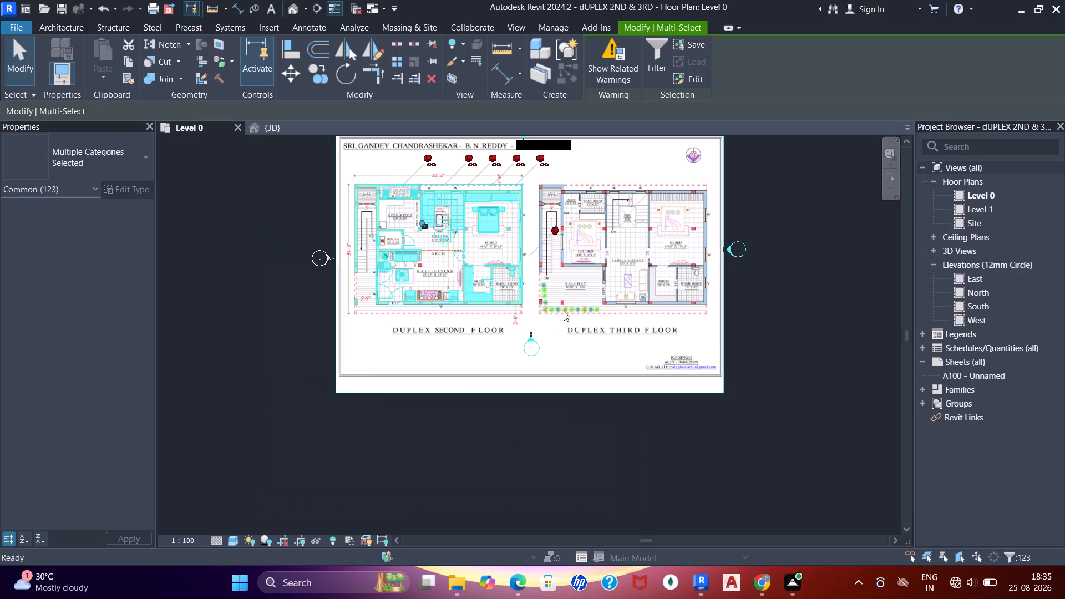
pyautogui.press('Escape')
pyautogui.press('Escape')
pyautogui.moveTo(569, 349); pyautogui.dragTo(555, 408, button='middle')
pyautogui.scroll(5, 562, 397)
pyautogui.moveTo(567, 318); pyautogui.dragTo(591, 444, button='middle')
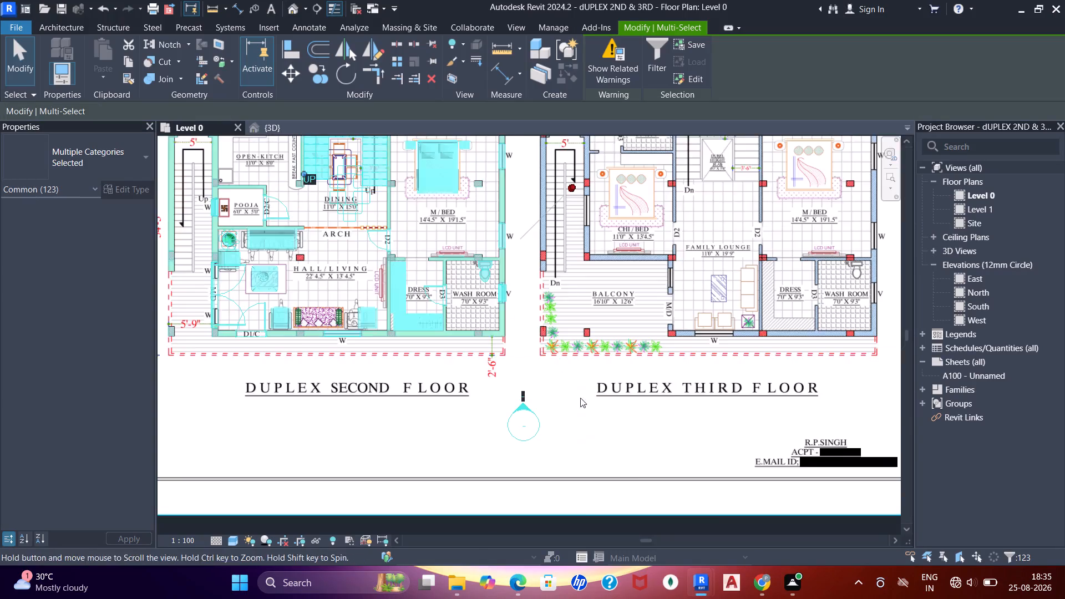
pyautogui.scroll(-3, 571, 293)
pyautogui.moveTo(569, 268); pyautogui.dragTo(566, 285, button='middle')
pyautogui.scroll(5, 556, 274)
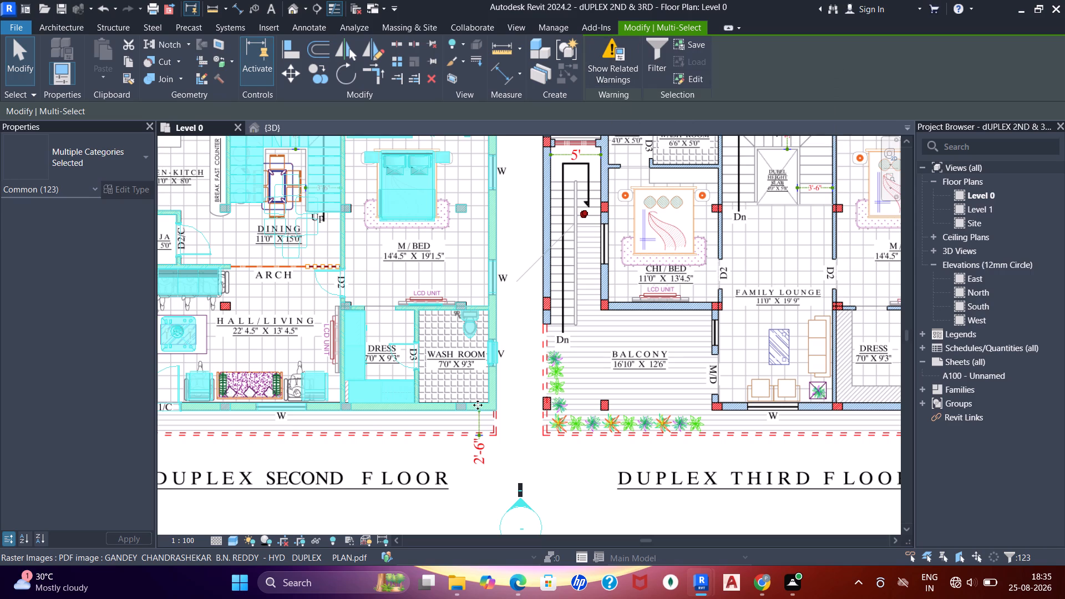
pyautogui.moveTo(674, 253); pyautogui.dragTo(623, 311, button='middle')
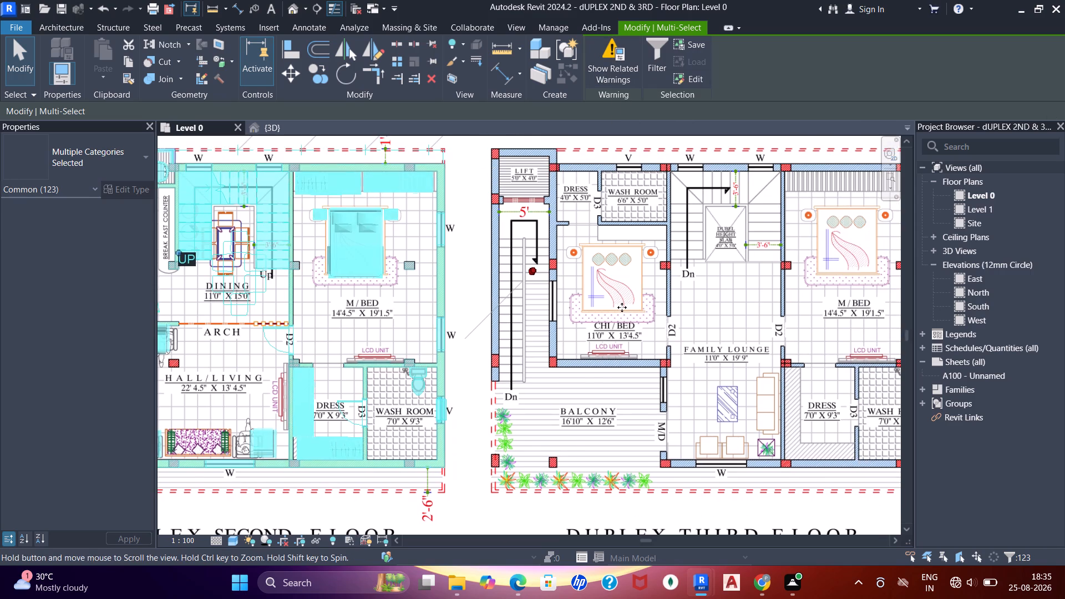
pyautogui.moveTo(622, 260); pyautogui.dragTo(589, 303, button='middle')
pyautogui.press('Escape')
pyautogui.press('Escape')
pyautogui.press('Escape')
pyautogui.moveTo(408, 299); pyautogui.dragTo(437, 302, button='middle')
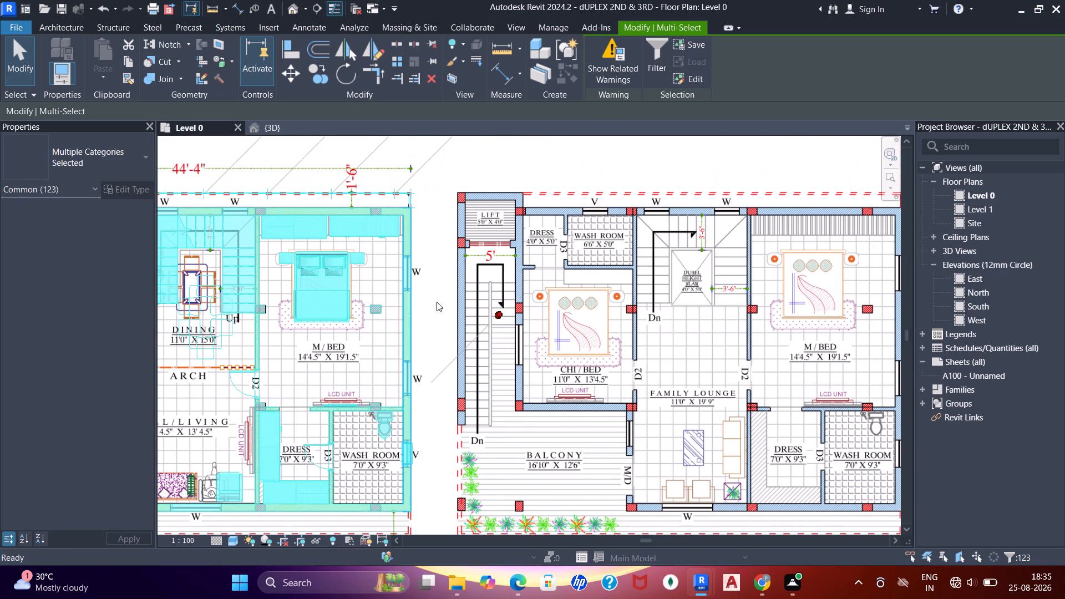
pyautogui.moveTo(437, 302); pyautogui.dragTo(660, 293, button='middle')
pyautogui.press('Escape')
pyautogui.press('Escape')
# Select the D3 door between the open kitchen and the utility on the duplex second floor plan.
pyautogui.moveTo(287, 578); pyautogui.dragTo(383, 520, button='middle')
pyautogui.moveTo(328, 432); pyautogui.dragTo(327, 432, button='middle')
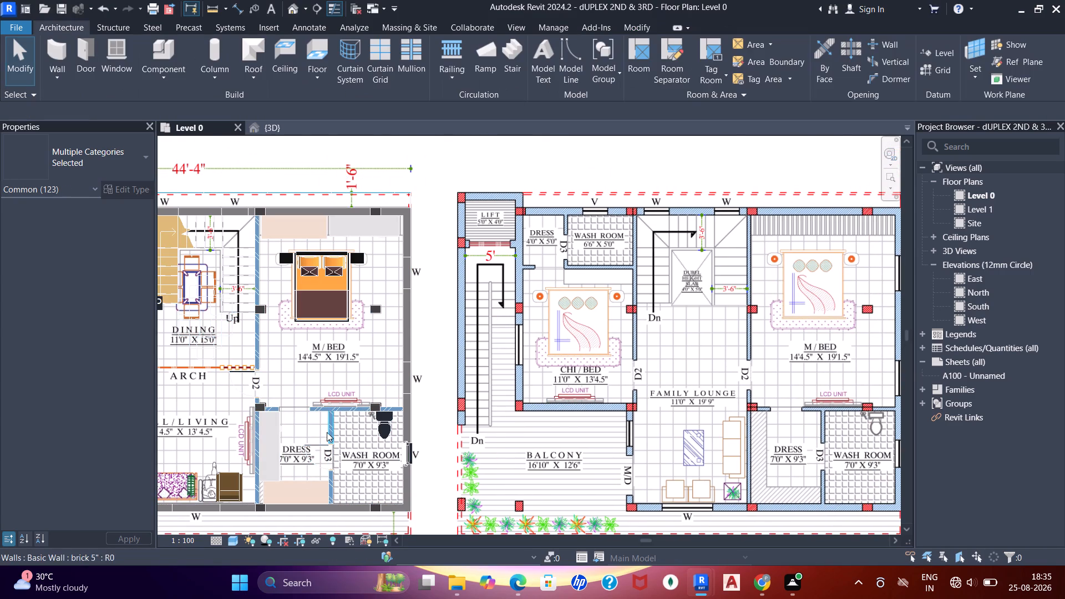
pyautogui.moveTo(327, 432); pyautogui.dragTo(589, 357, button='middle')
pyautogui.moveTo(397, 364); pyautogui.dragTo(488, 356, button='middle')
pyautogui.moveTo(481, 336); pyautogui.dragTo(482, 448, button='middle')
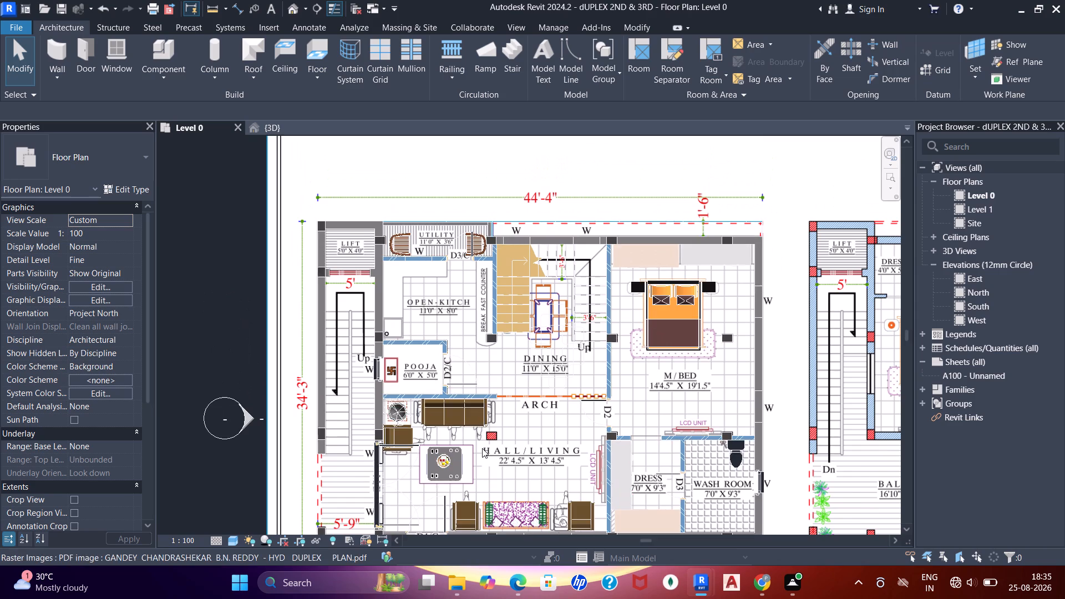
pyautogui.scroll(1, 478, 427)
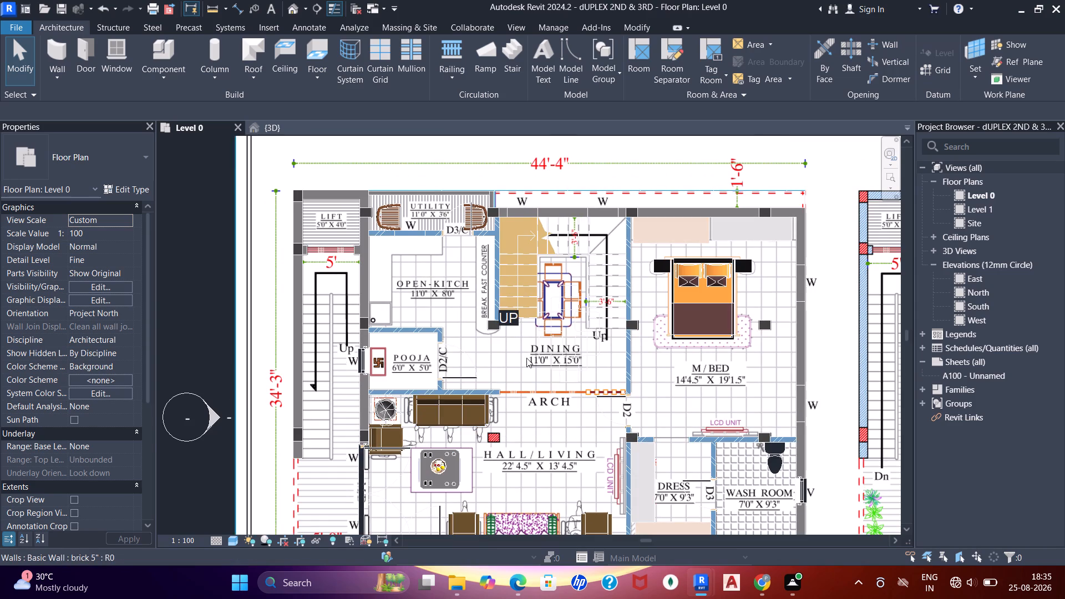
pyautogui.scroll(1, 530, 356)
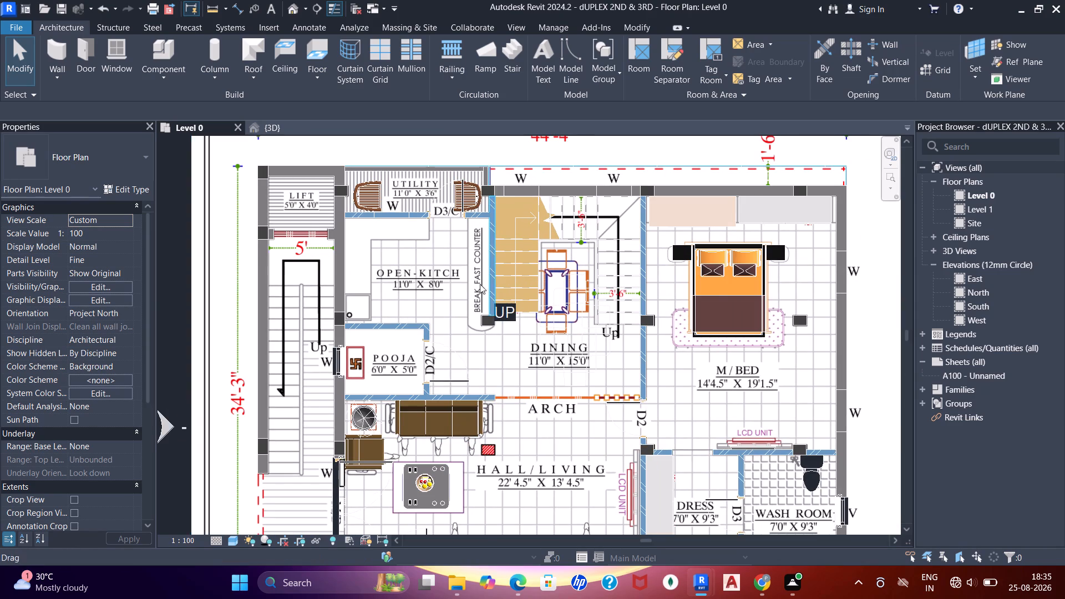
pyautogui.scroll(3, 478, 231)
pyautogui.click(463, 163)
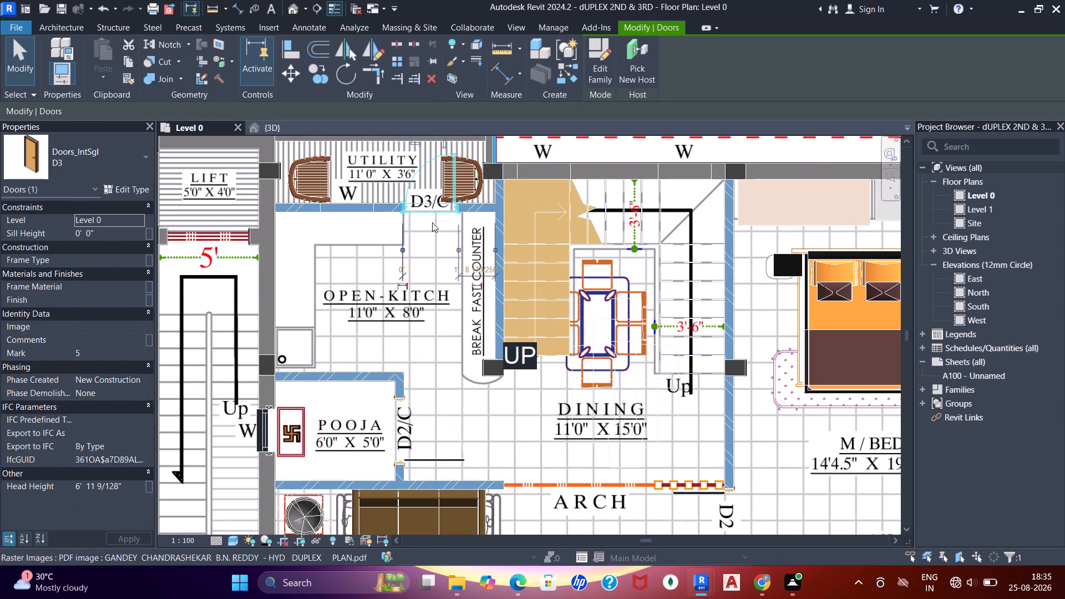
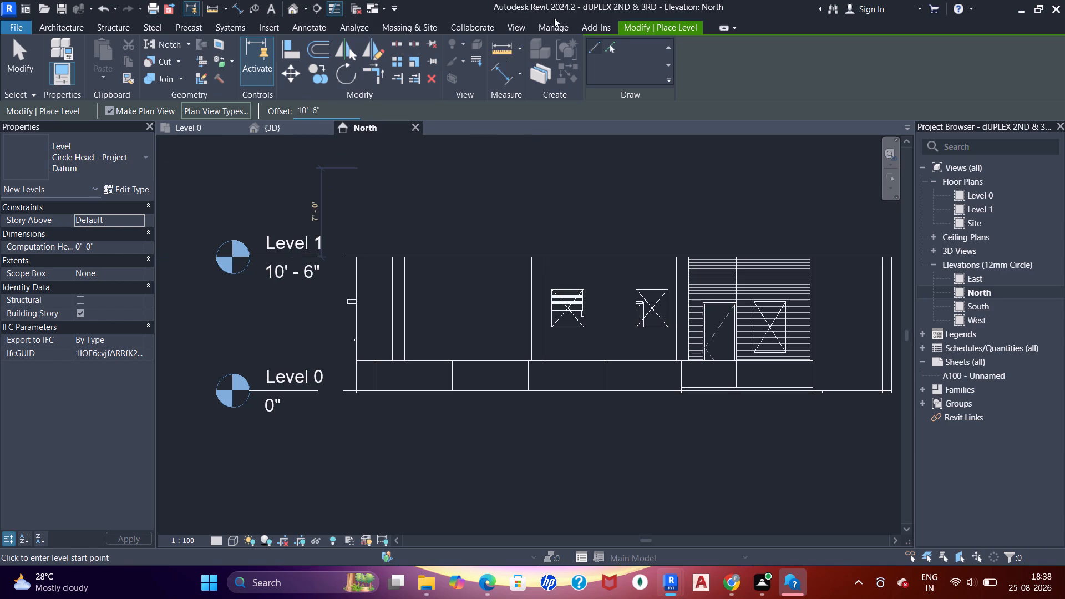
# Add two levels above Level 1 in the north elevation by picking existing lines at a 10' 6" offset, at 21' 0" and 31' 6".
pyautogui.click(616, 45)
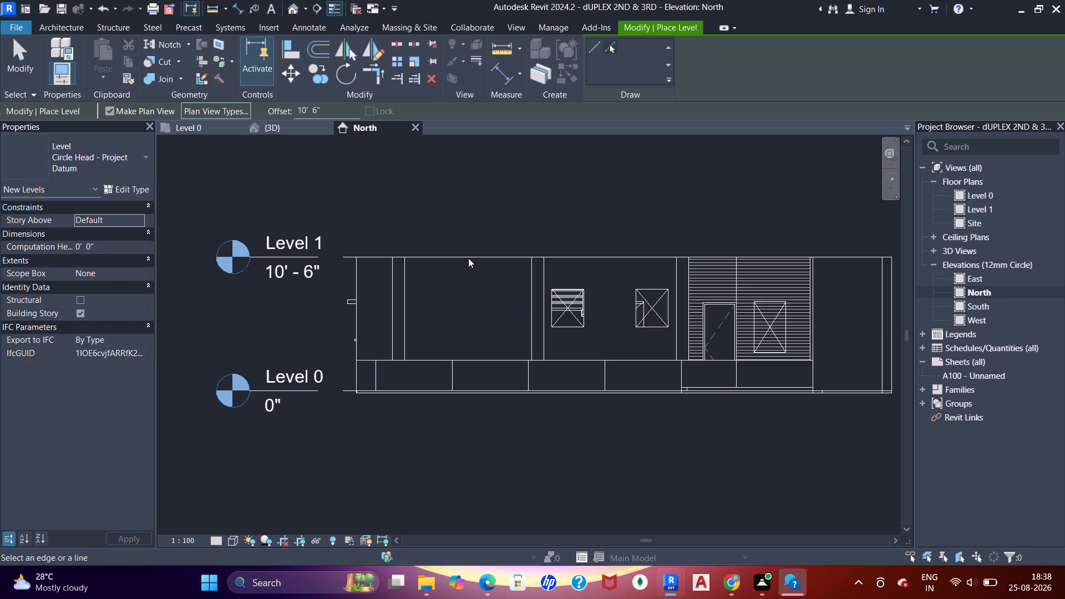
pyautogui.scroll(-3, 471, 256)
pyautogui.moveTo(469, 260); pyautogui.dragTo(456, 317, button='middle')
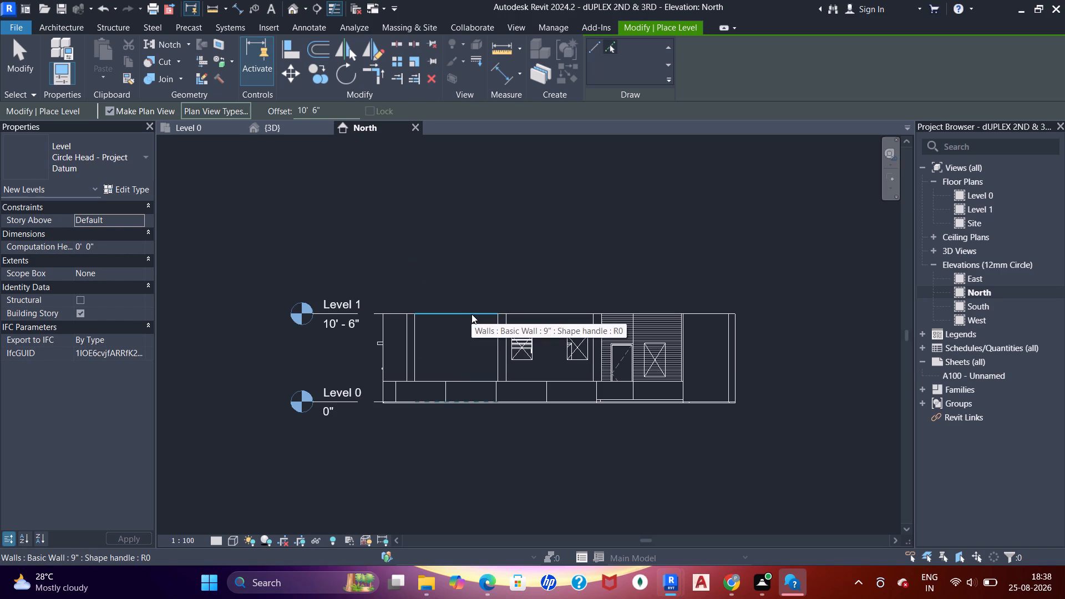
pyautogui.scroll(2, 471, 314)
pyautogui.click(473, 308)
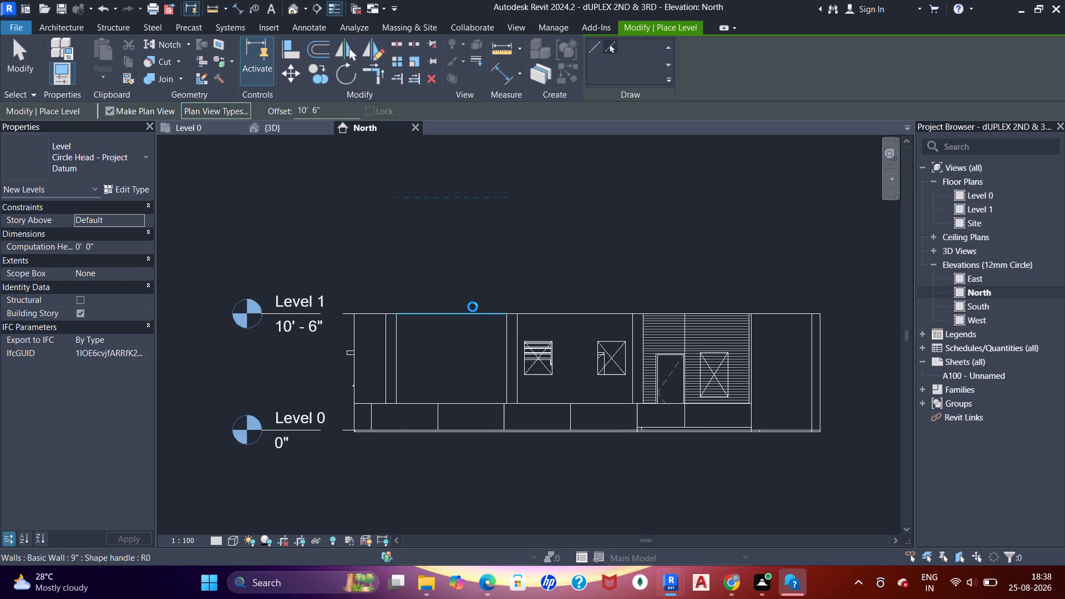
pyautogui.scroll(-2, 473, 307)
pyautogui.moveTo(459, 266); pyautogui.dragTo(465, 298, button='middle')
pyautogui.scroll(5, 464, 287)
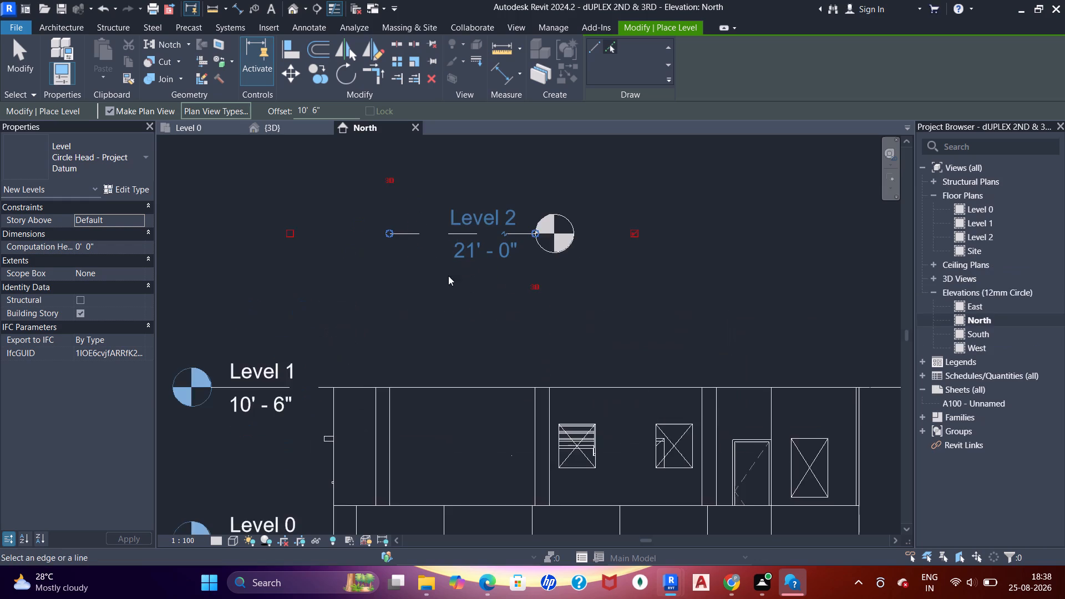
pyautogui.moveTo(418, 247); pyautogui.dragTo(414, 393, button='middle')
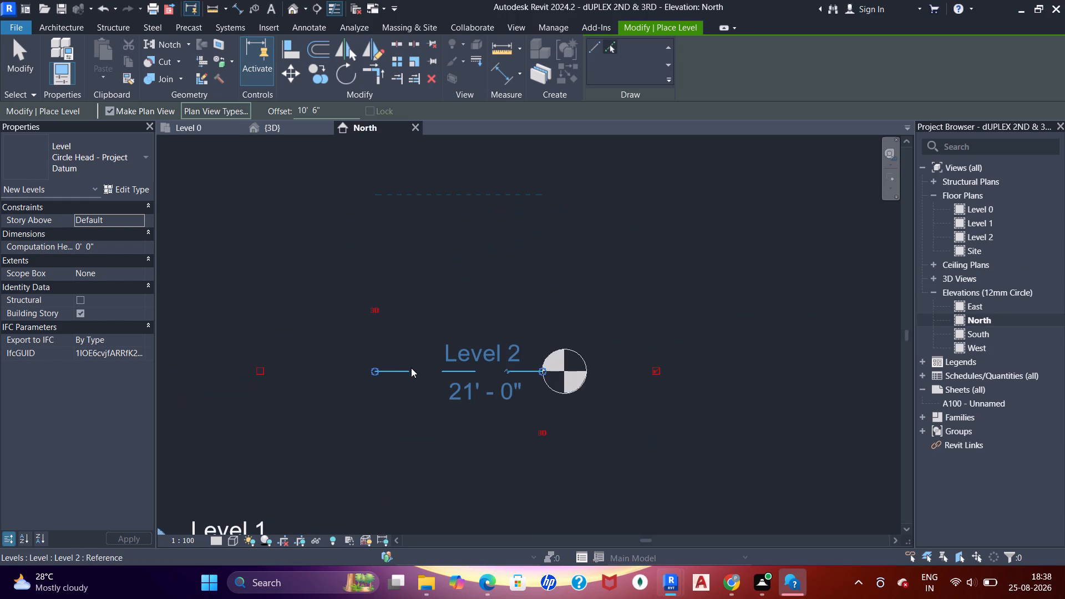
pyautogui.click(412, 368)
pyautogui.press('Escape')
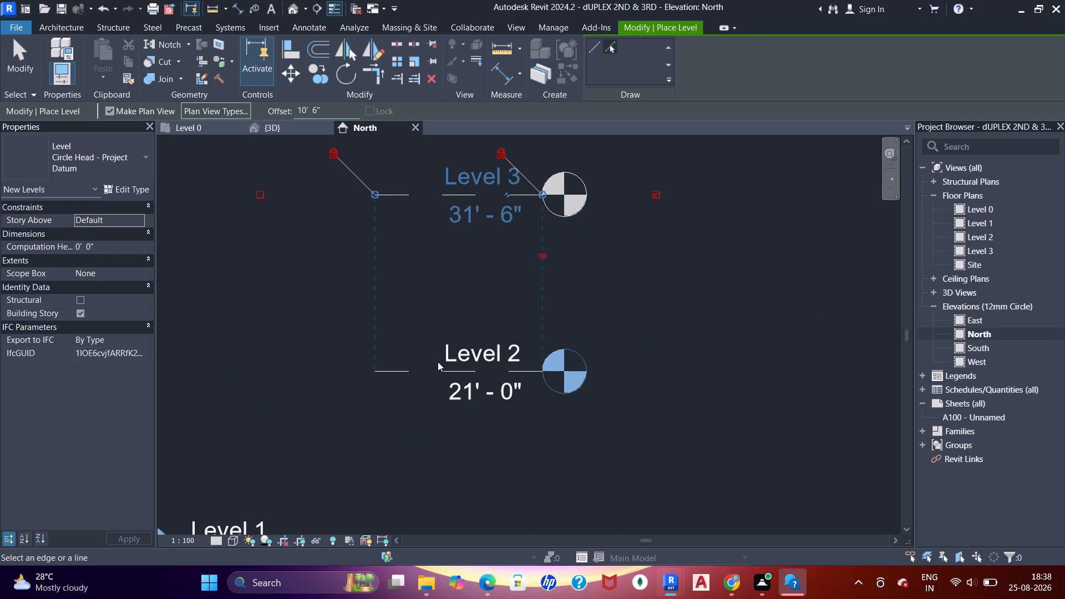
pyautogui.press('Escape')
pyautogui.press('Escape')
pyautogui.press('Escape')
pyautogui.scroll(-4, 420, 351)
pyautogui.moveTo(414, 336); pyautogui.dragTo(402, 286, button='middle')
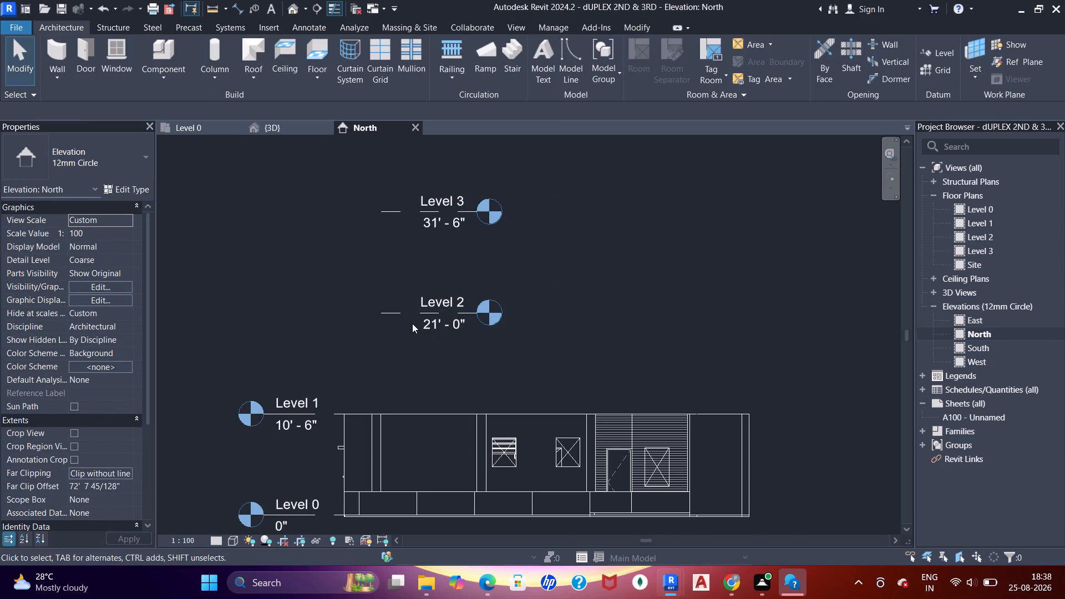
# Maximize the 3D extents of Level 2 and Level 3 in the north elevation.
pyautogui.rightClick(490, 312)
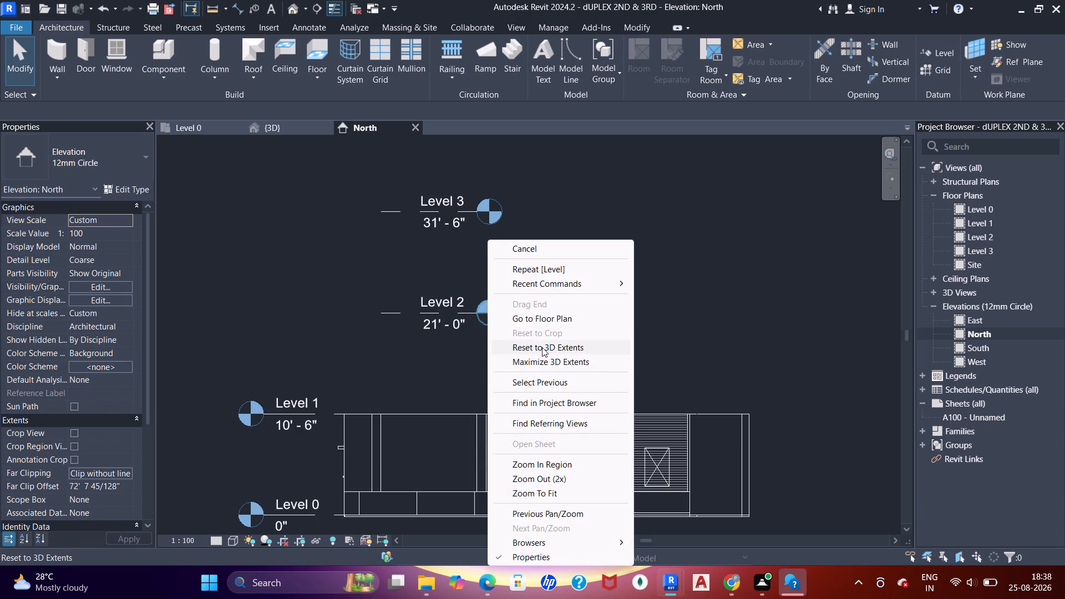
pyautogui.moveTo(539, 358); pyautogui.dragTo(533, 354)
pyautogui.rightClick(484, 214)
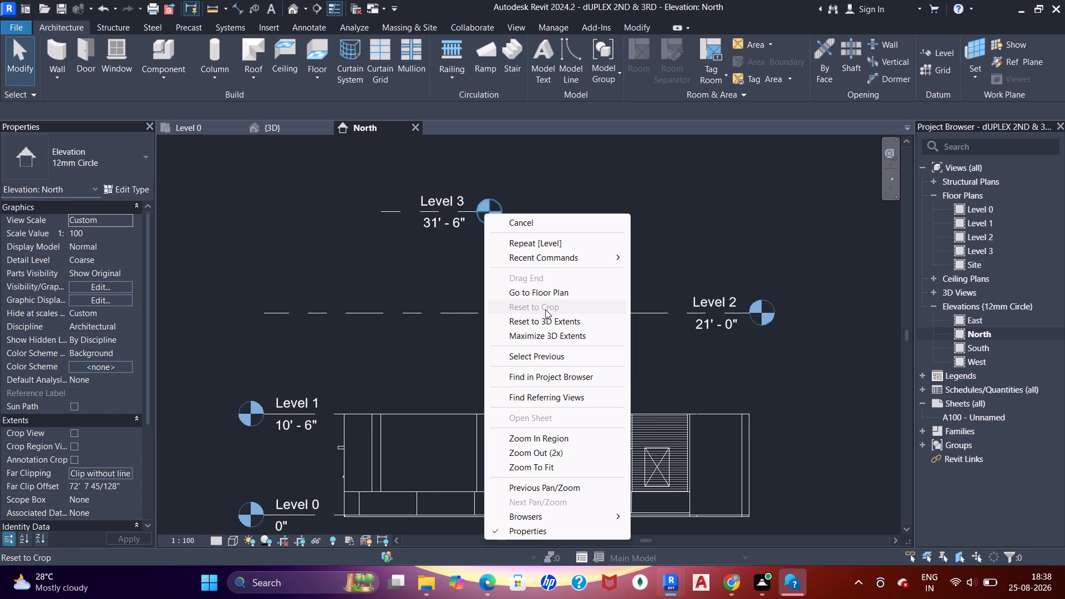
pyautogui.click(550, 333)
pyautogui.scroll(-3, 521, 322)
pyautogui.moveTo(520, 322); pyautogui.dragTo(486, 245, button='middle')
pyautogui.press('Escape')
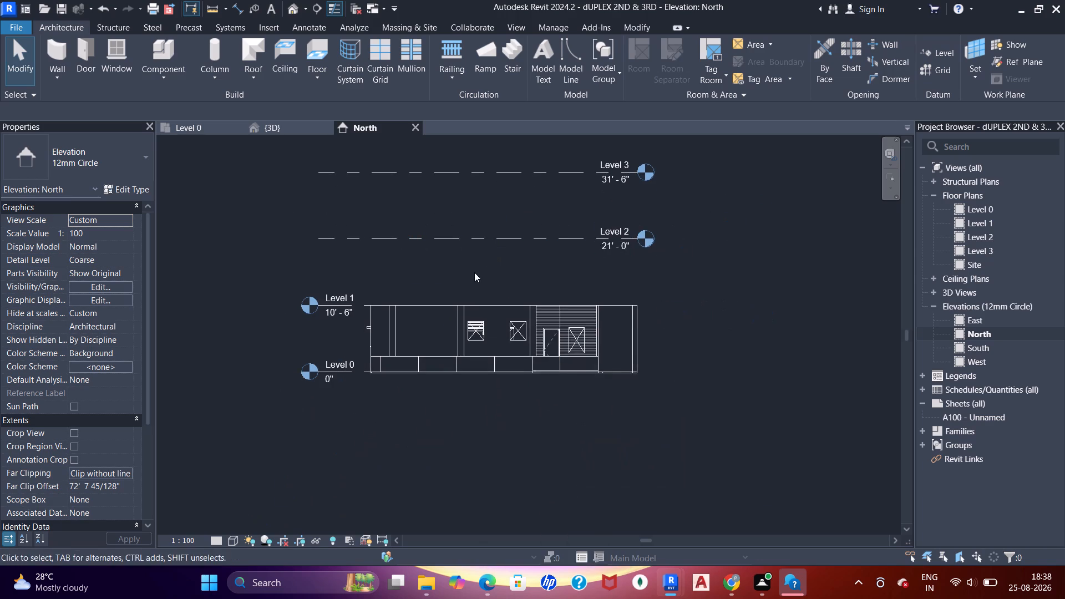
pyautogui.press('Escape')
pyautogui.press('Escape')
# Examine the level lines and their spacing above the building in the north elevation.
pyautogui.moveTo(469, 225); pyautogui.dragTo(481, 257, button='middle')
pyautogui.scroll(4, 469, 267)
pyautogui.scroll(-2, 469, 267)
pyautogui.moveTo(475, 281); pyautogui.dragTo(489, 180, button='middle')
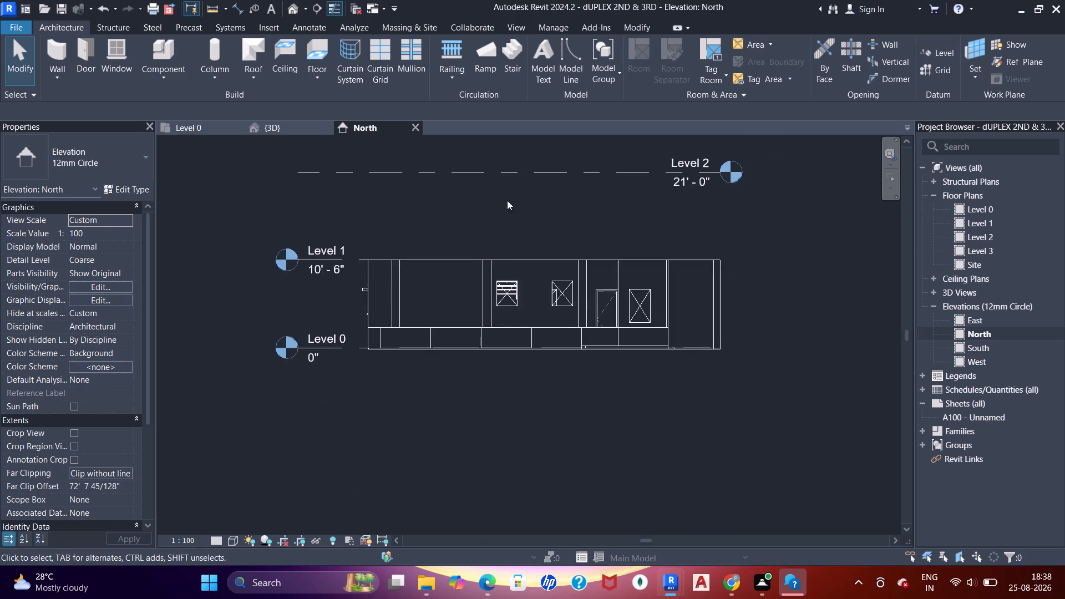
pyautogui.scroll(4, 515, 245)
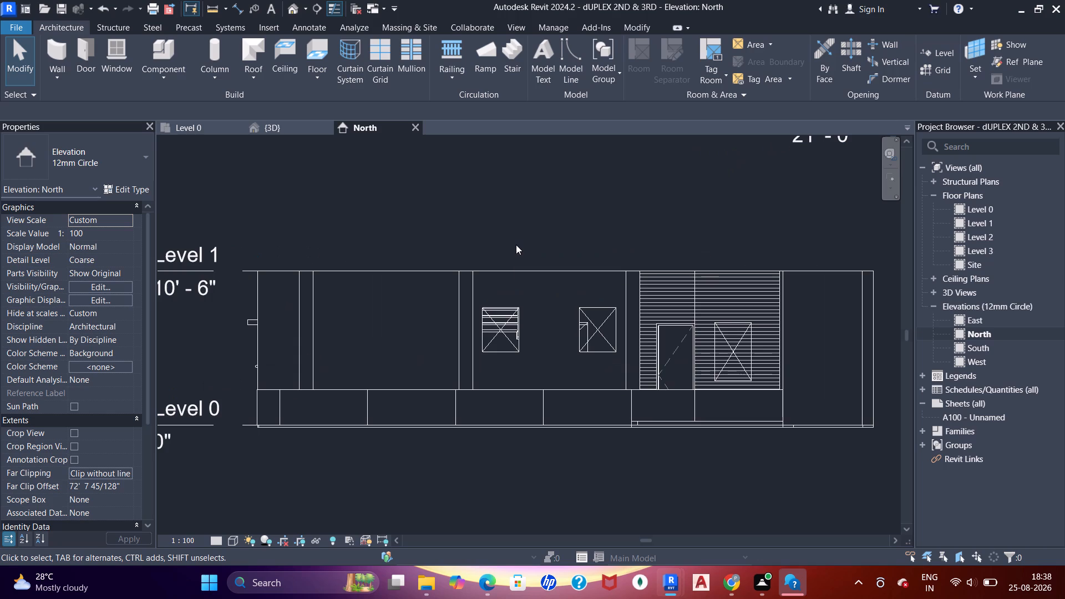
pyautogui.scroll(-1, 516, 242)
pyautogui.scroll(1, 518, 227)
pyautogui.moveTo(518, 227); pyautogui.dragTo(491, 299, button='middle')
pyautogui.scroll(-2, 507, 232)
pyautogui.moveTo(536, 185); pyautogui.dragTo(476, 292, button='middle')
pyautogui.moveTo(606, 210); pyautogui.dragTo(567, 241, button='middle')
pyautogui.moveTo(561, 314); pyautogui.dragTo(569, 334, button='middle')
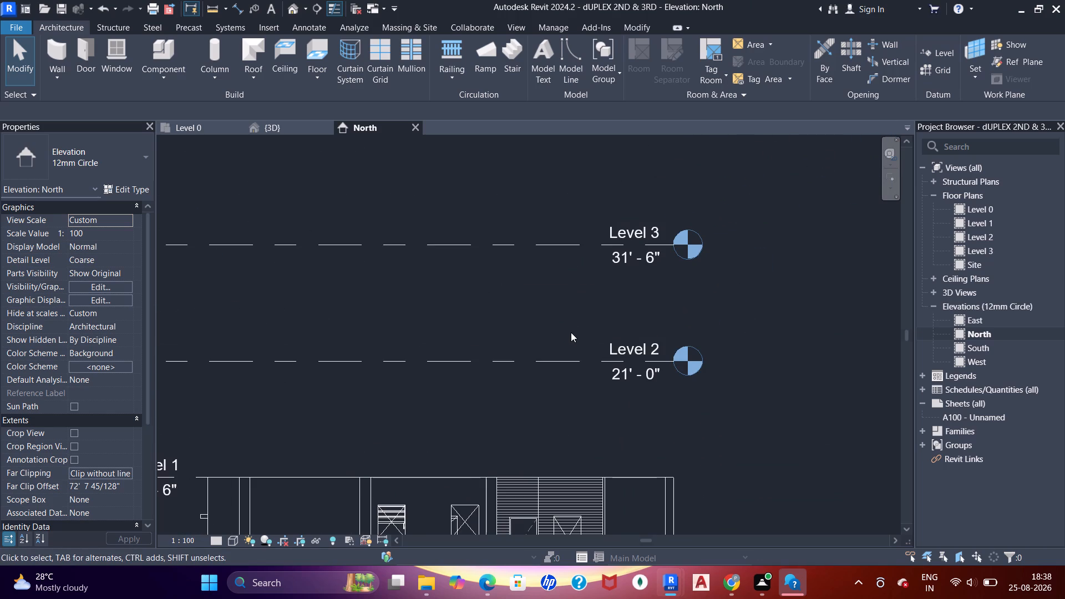
pyautogui.moveTo(581, 344); pyautogui.dragTo(612, 311, button='middle')
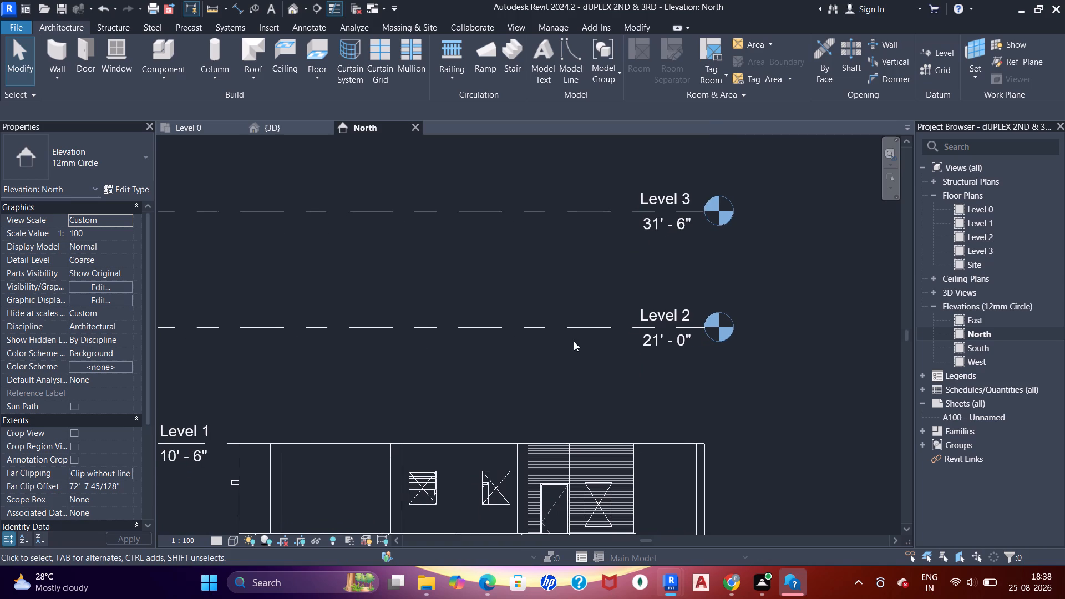
pyautogui.moveTo(579, 338); pyautogui.dragTo(613, 281, button='middle')
pyautogui.scroll(-1, 493, 308)
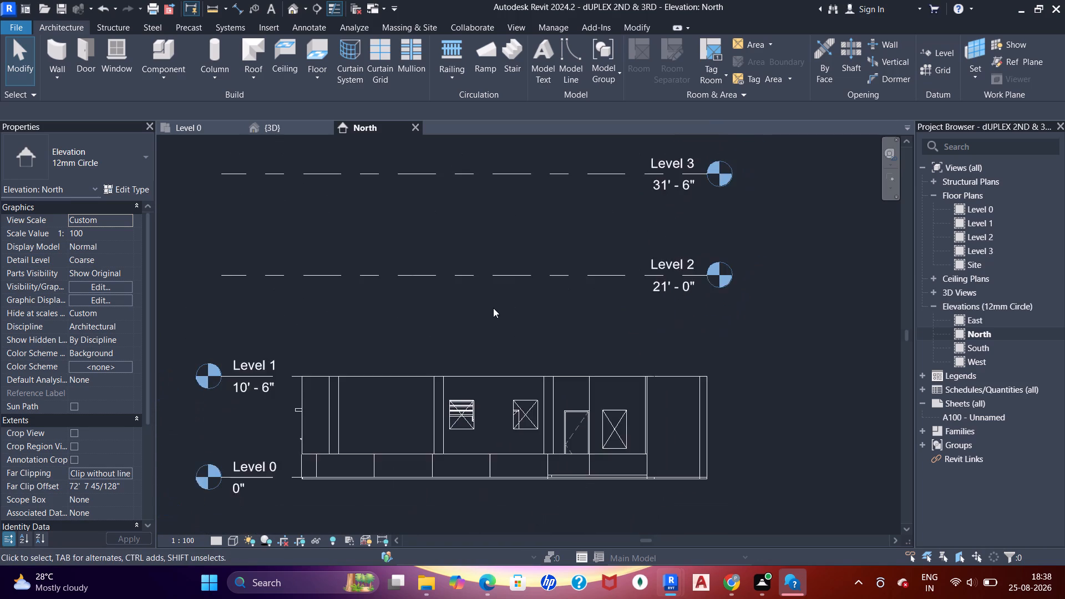
pyautogui.moveTo(494, 308); pyautogui.dragTo(512, 248, button='middle')
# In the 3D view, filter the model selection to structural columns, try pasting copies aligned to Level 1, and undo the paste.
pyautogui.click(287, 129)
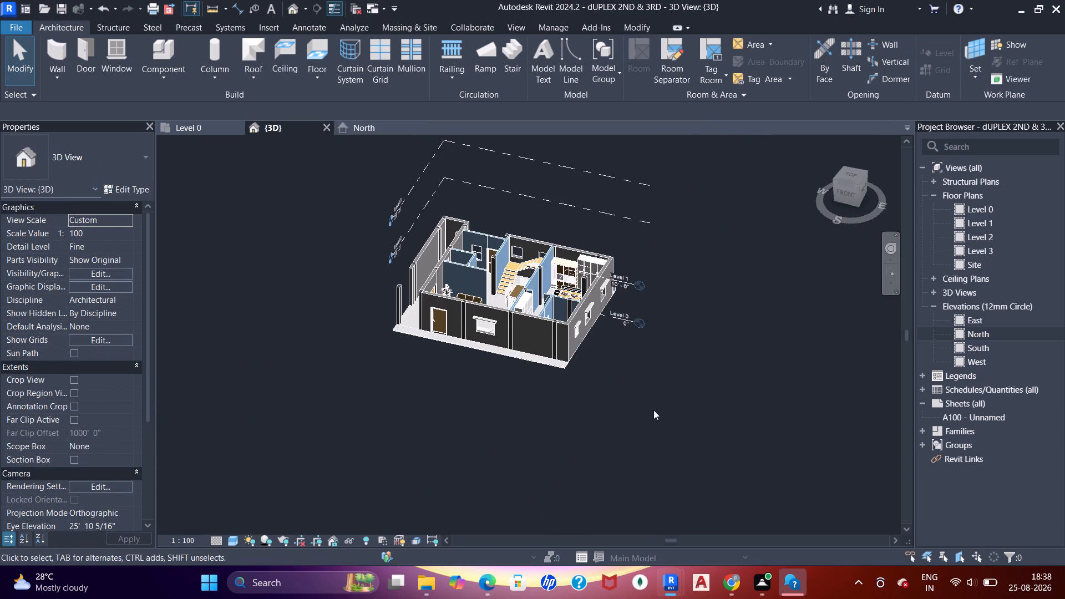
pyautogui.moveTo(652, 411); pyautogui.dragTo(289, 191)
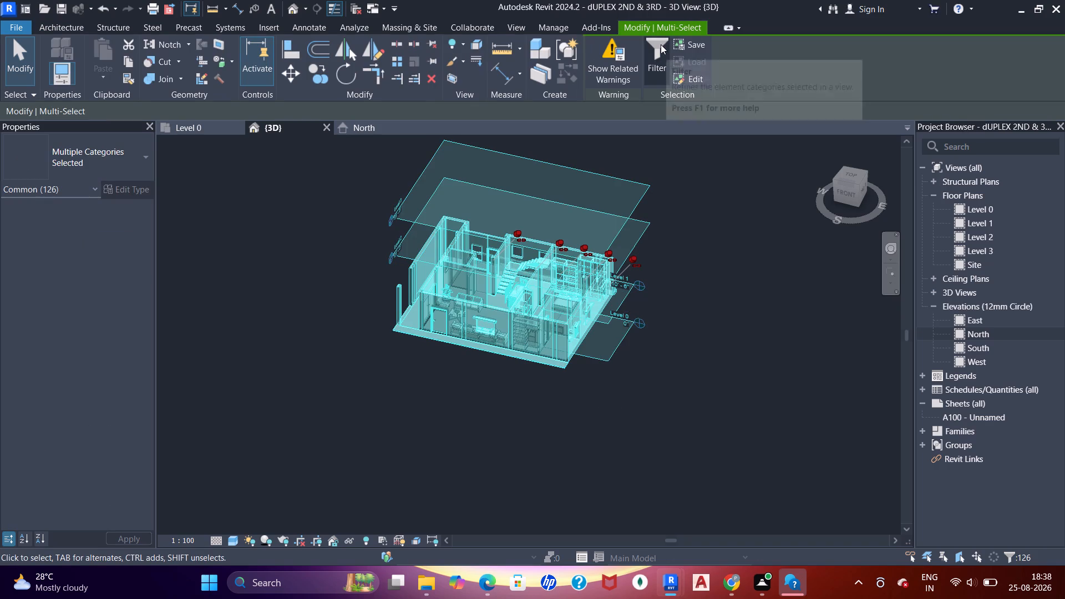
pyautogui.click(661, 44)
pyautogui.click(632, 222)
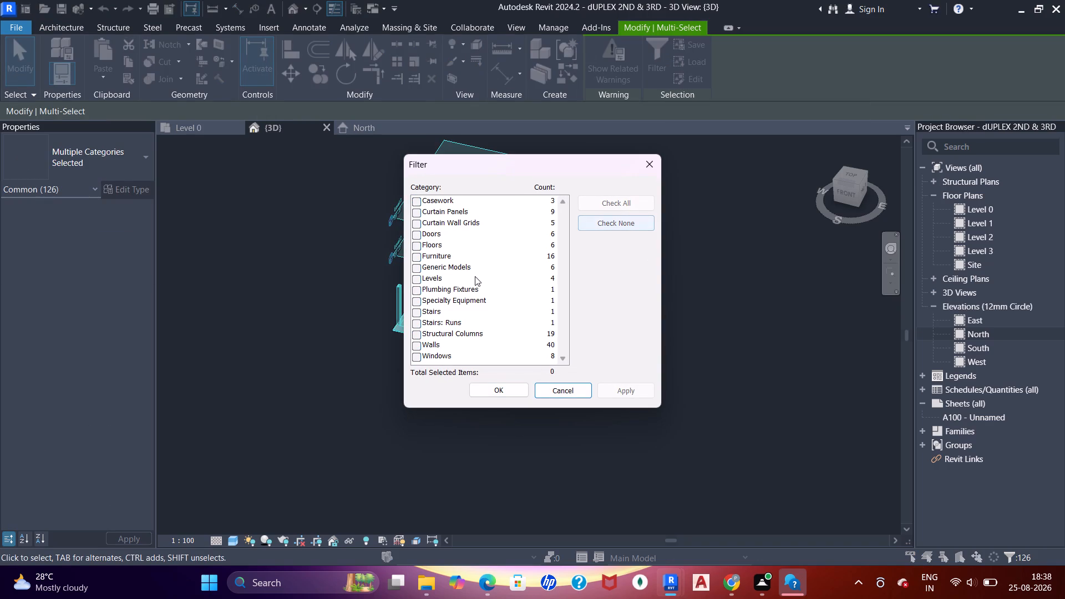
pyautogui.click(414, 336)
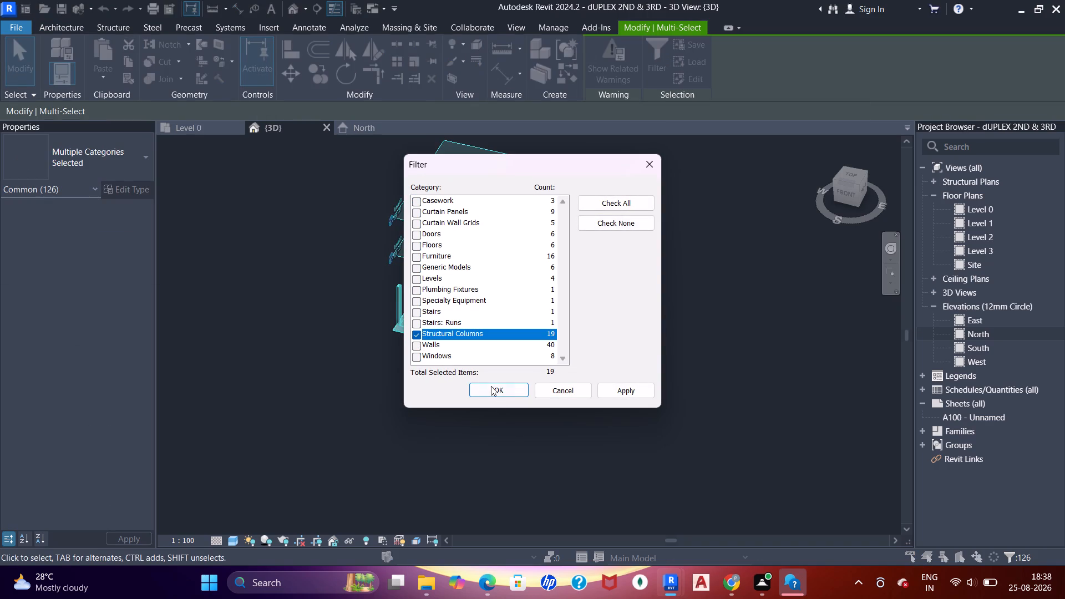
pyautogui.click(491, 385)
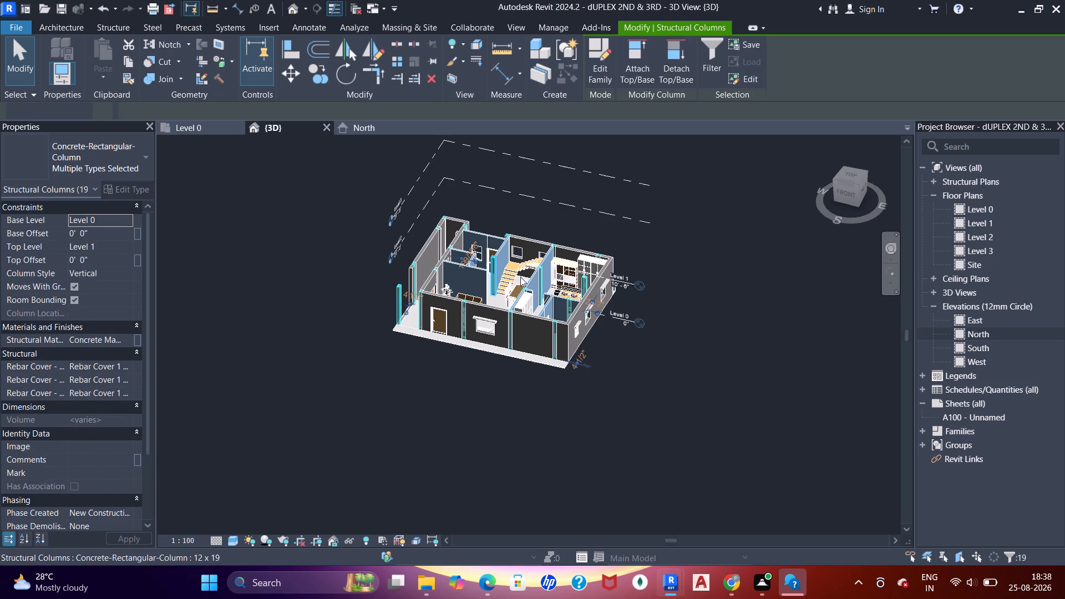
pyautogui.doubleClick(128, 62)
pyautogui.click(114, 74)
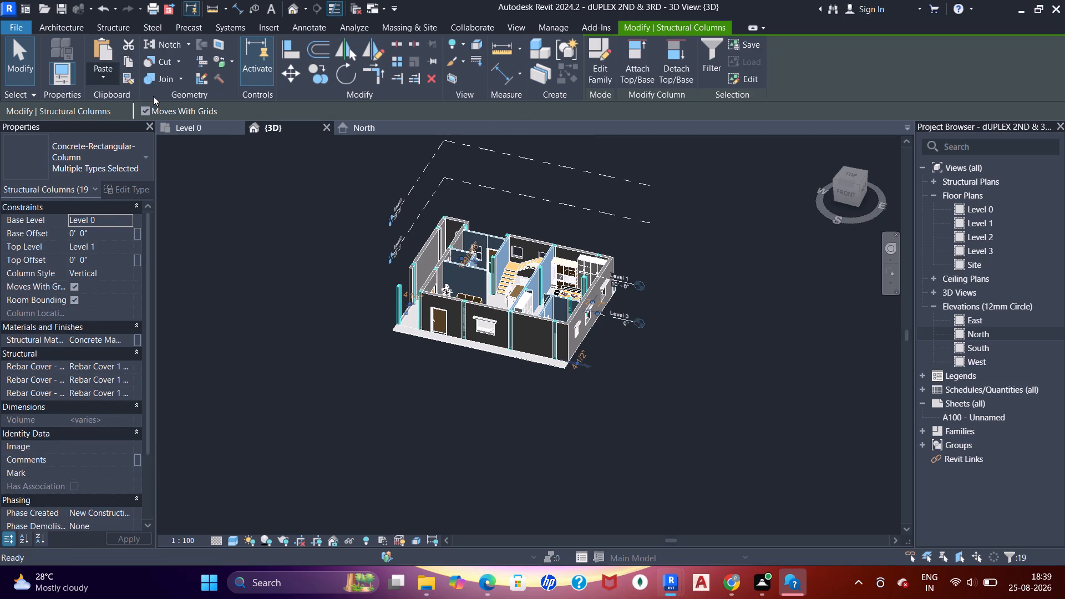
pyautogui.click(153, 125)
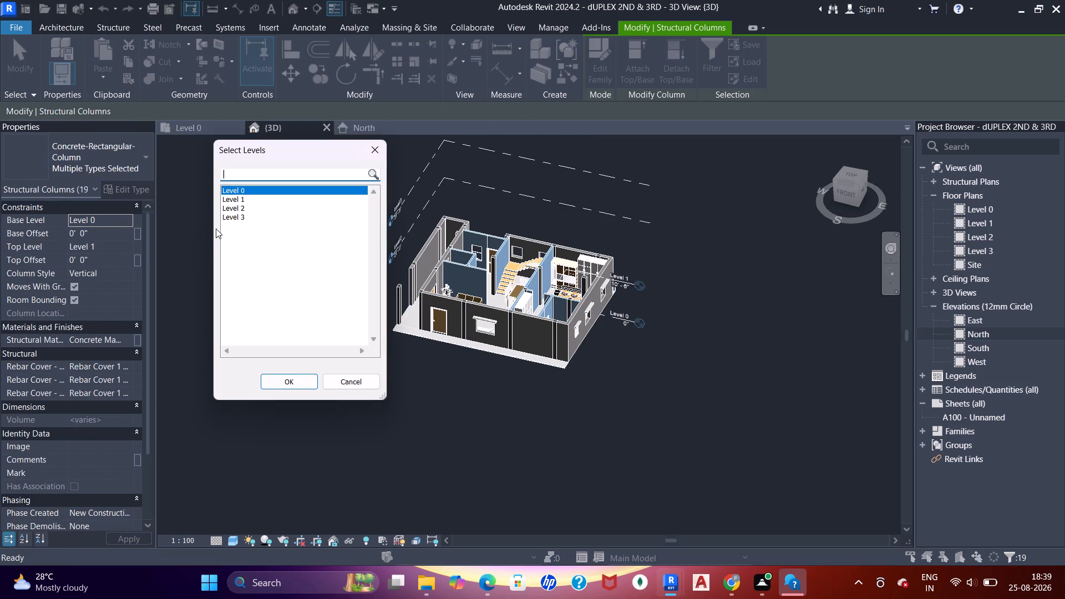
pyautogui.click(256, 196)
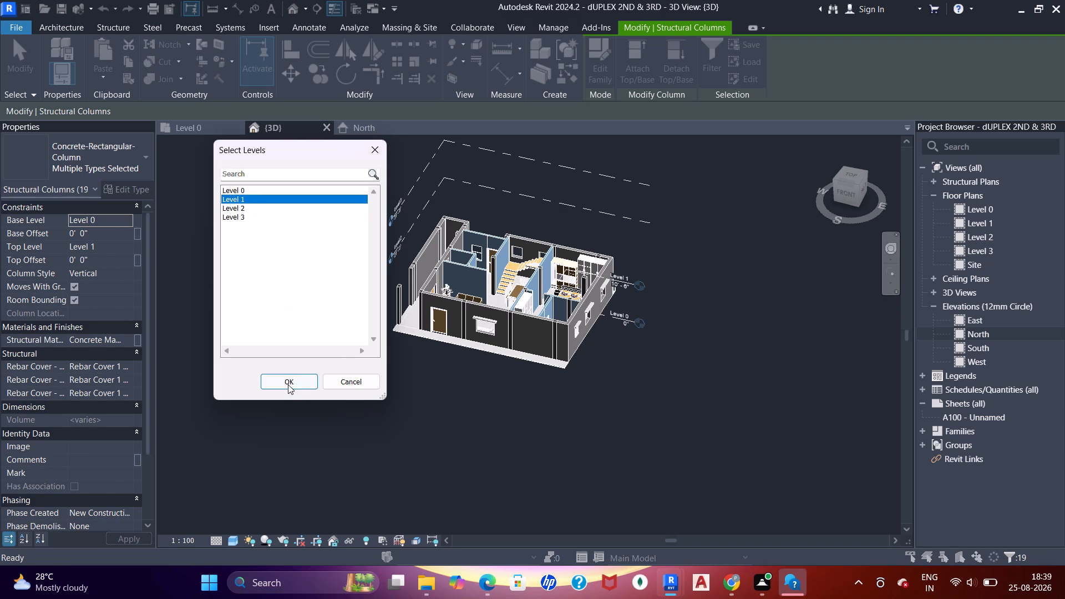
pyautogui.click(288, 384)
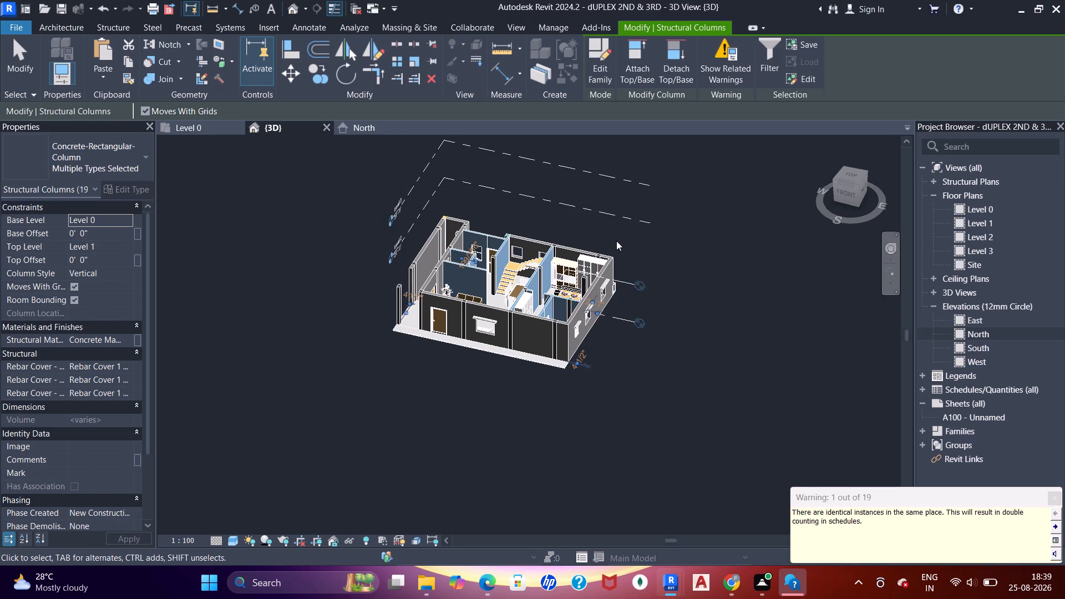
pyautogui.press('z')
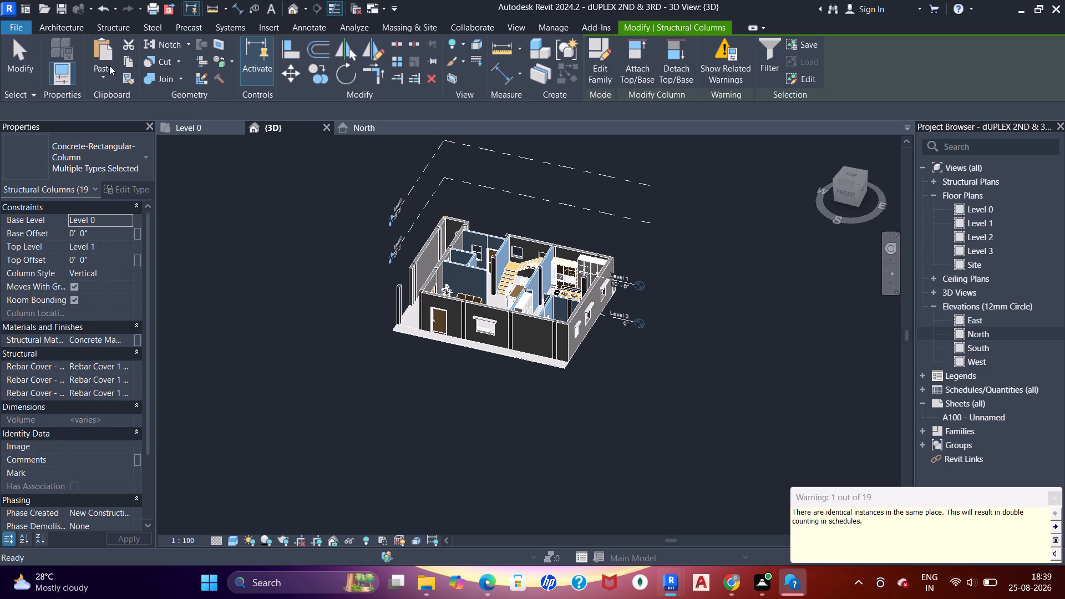
# Filter the whole-model selection to structural columns only, copy them, and paste them aligned to Level 2.
pyautogui.moveTo(638, 397); pyautogui.dragTo(338, 261)
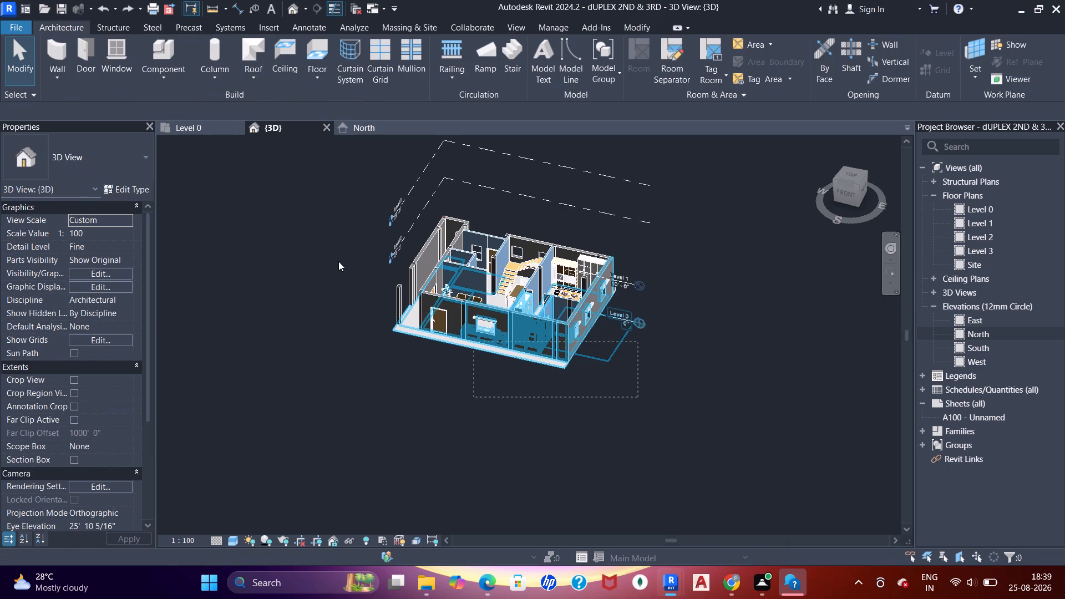
pyautogui.moveTo(338, 261); pyautogui.dragTo(319, 196)
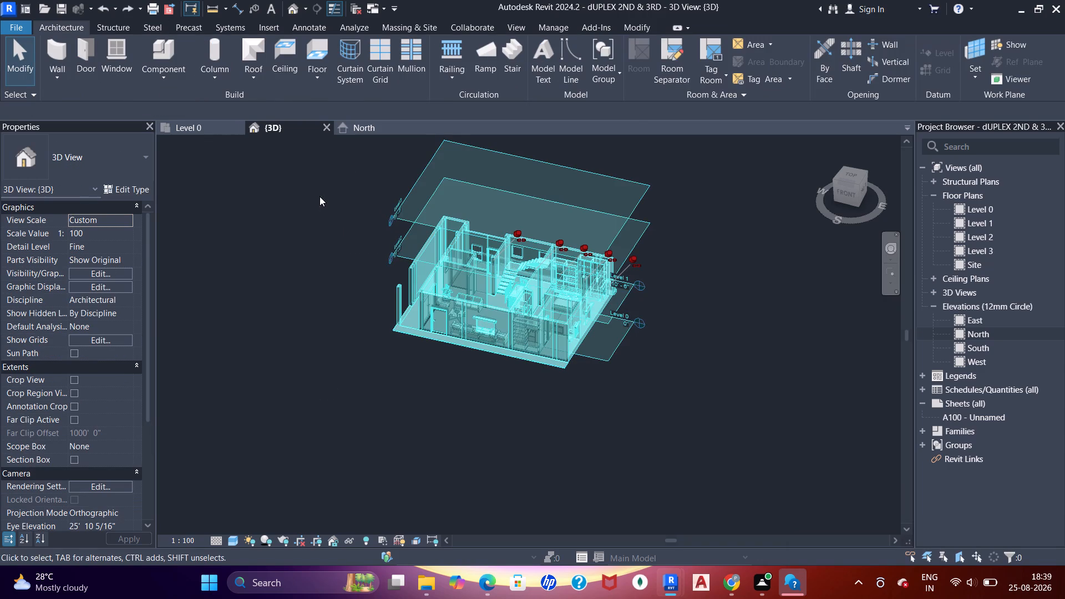
pyautogui.click(654, 57)
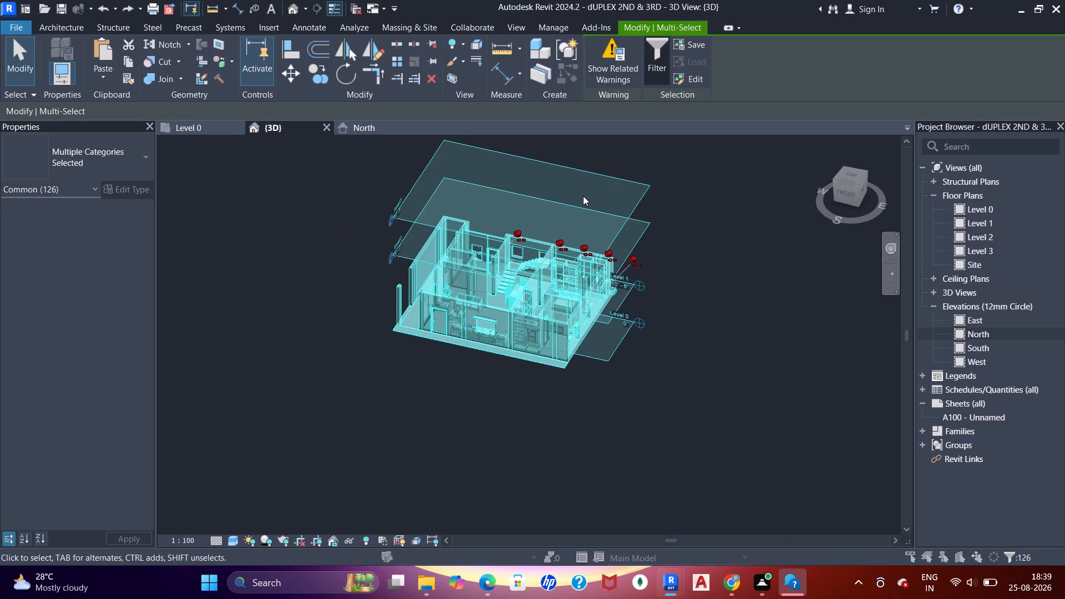
pyautogui.click(630, 224)
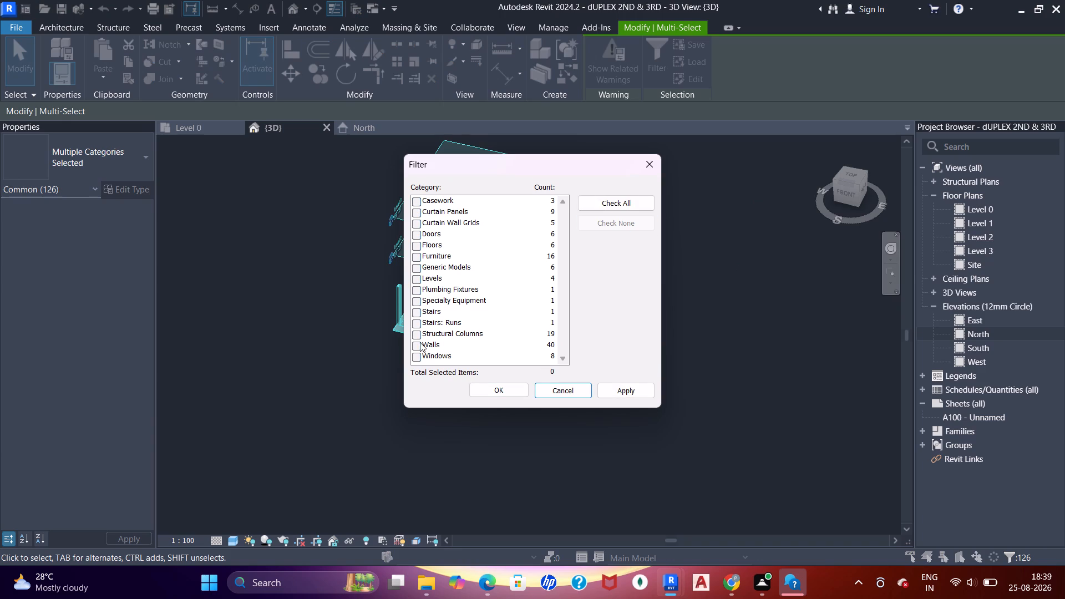
pyautogui.click(415, 333)
pyautogui.click(507, 389)
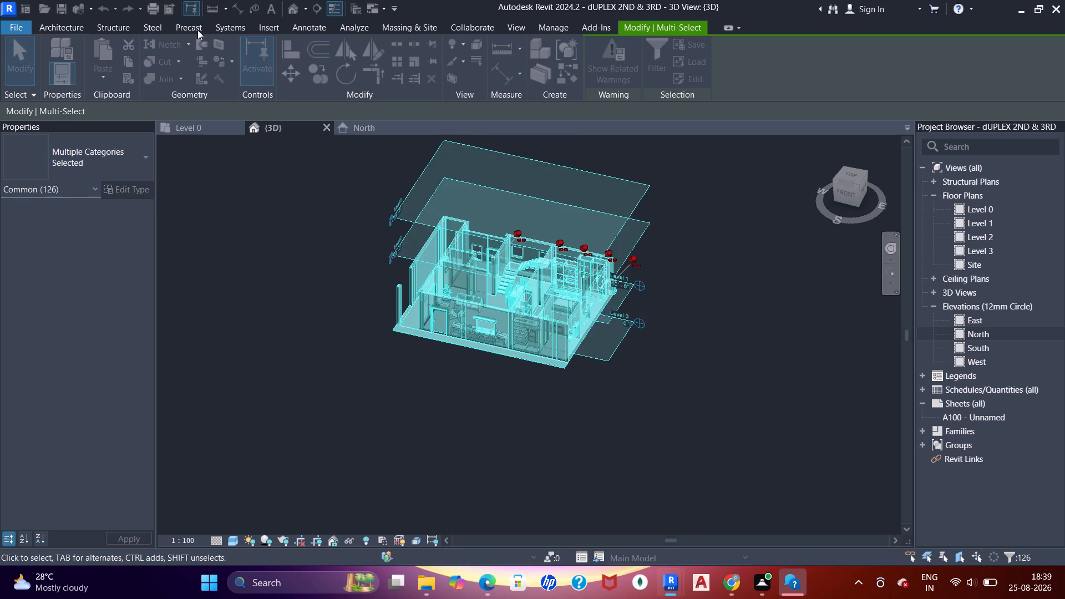
pyautogui.click(129, 65)
pyautogui.click(104, 73)
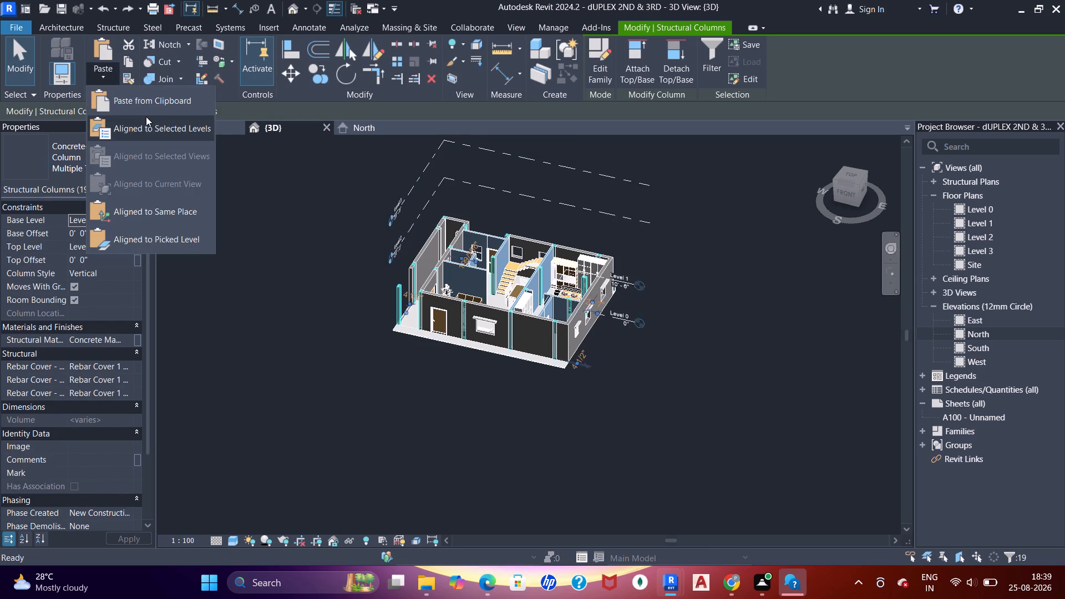
pyautogui.click(146, 116)
pyautogui.moveTo(235, 207); pyautogui.dragTo(240, 207)
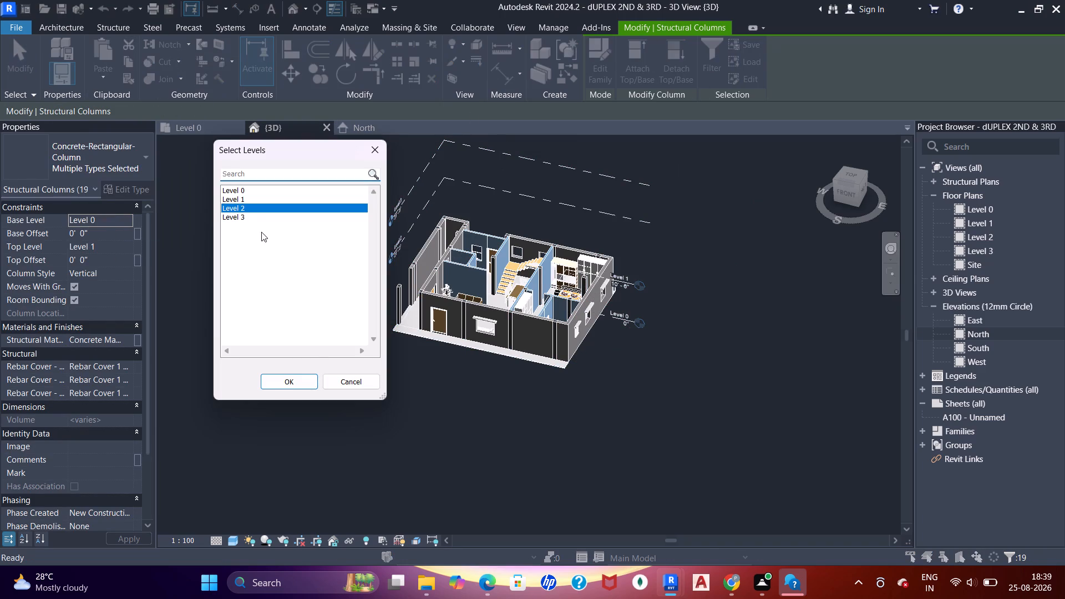
pyautogui.click(300, 379)
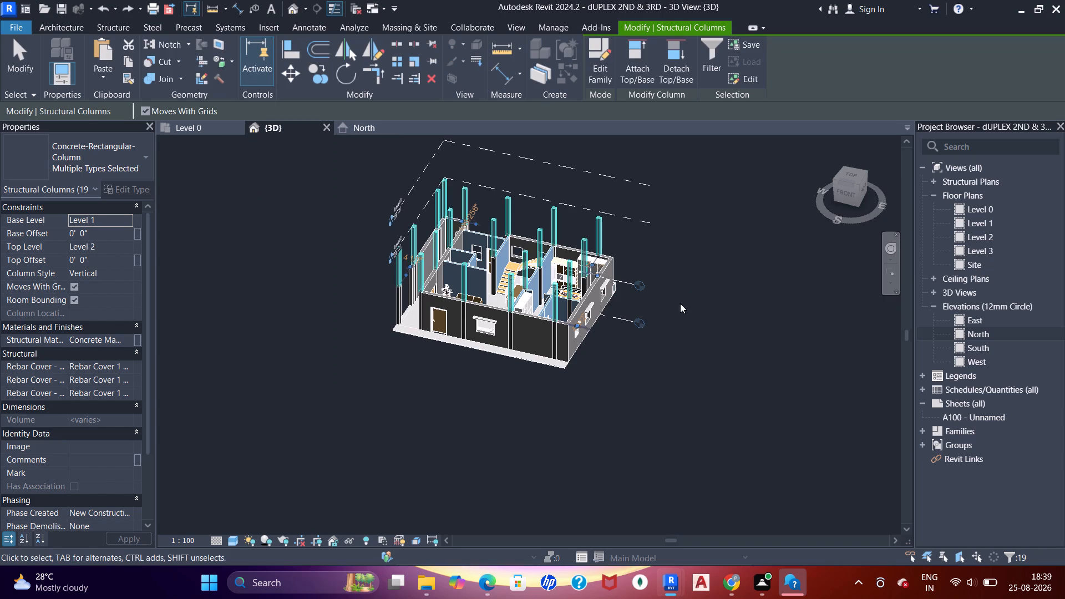
pyautogui.keyDown('shift'); pyautogui.moveTo(680, 303); pyautogui.dragTo(673, 196, button='middle'); pyautogui.keyUp('shift')
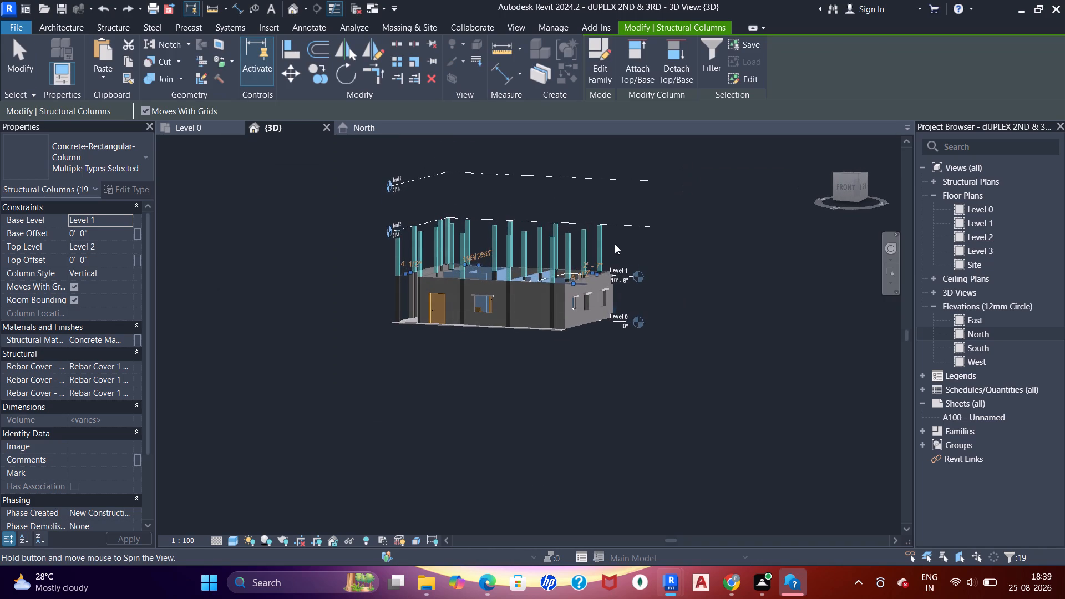
pyautogui.scroll(15, 615, 244)
pyautogui.scroll(-9, 586, 251)
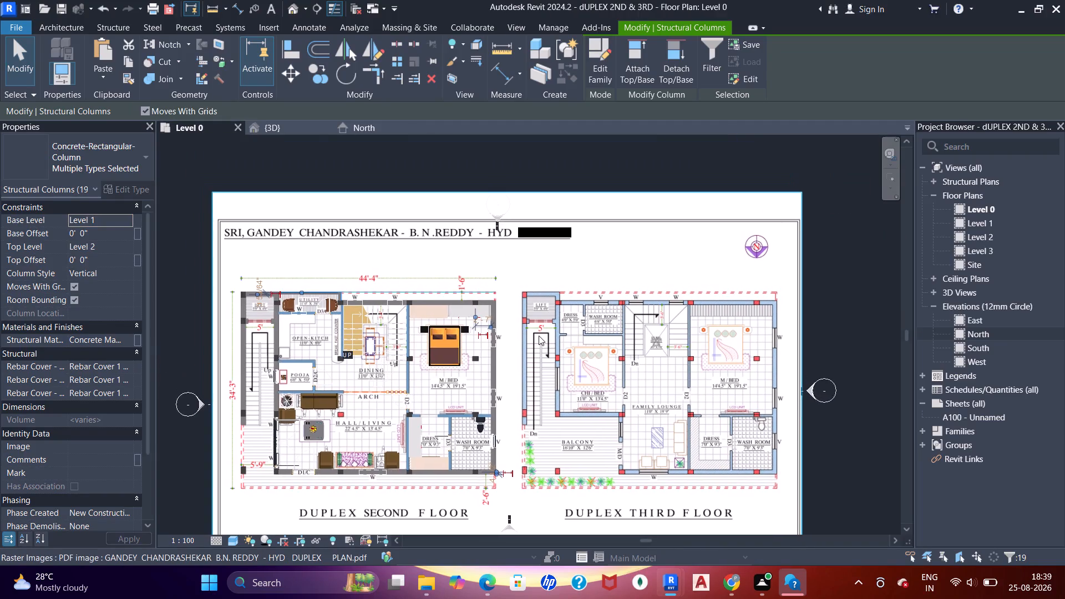
# Examine the second and third floor layouts of the PDF and its north symbol in the Level 0 floor plan.
pyautogui.moveTo(539, 336); pyautogui.dragTo(539, 327, button='middle')
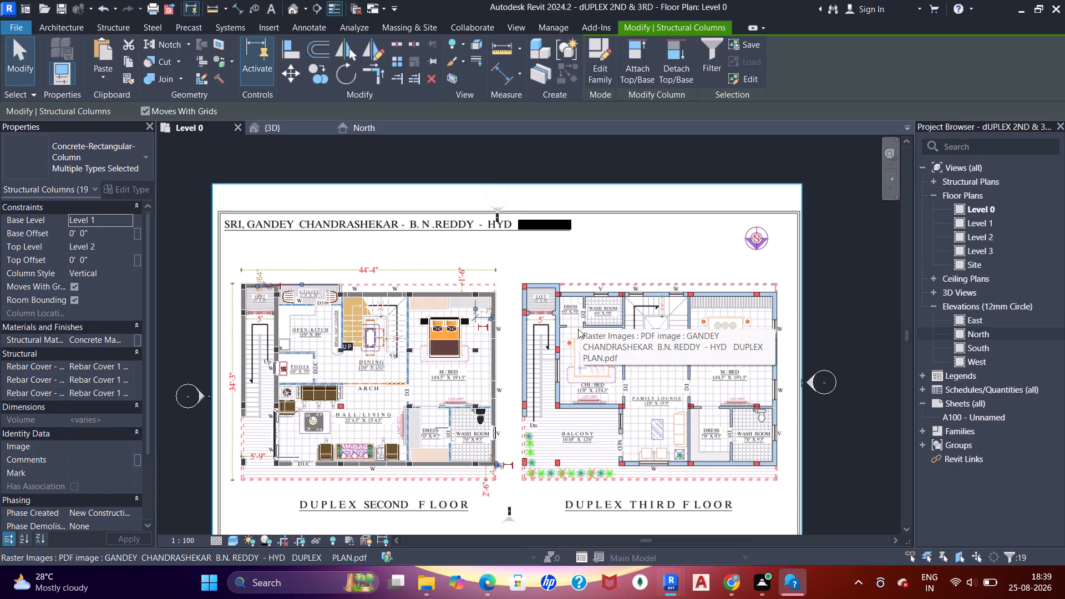
pyautogui.moveTo(571, 332); pyautogui.dragTo(560, 310, button='middle')
pyautogui.scroll(5, 527, 261)
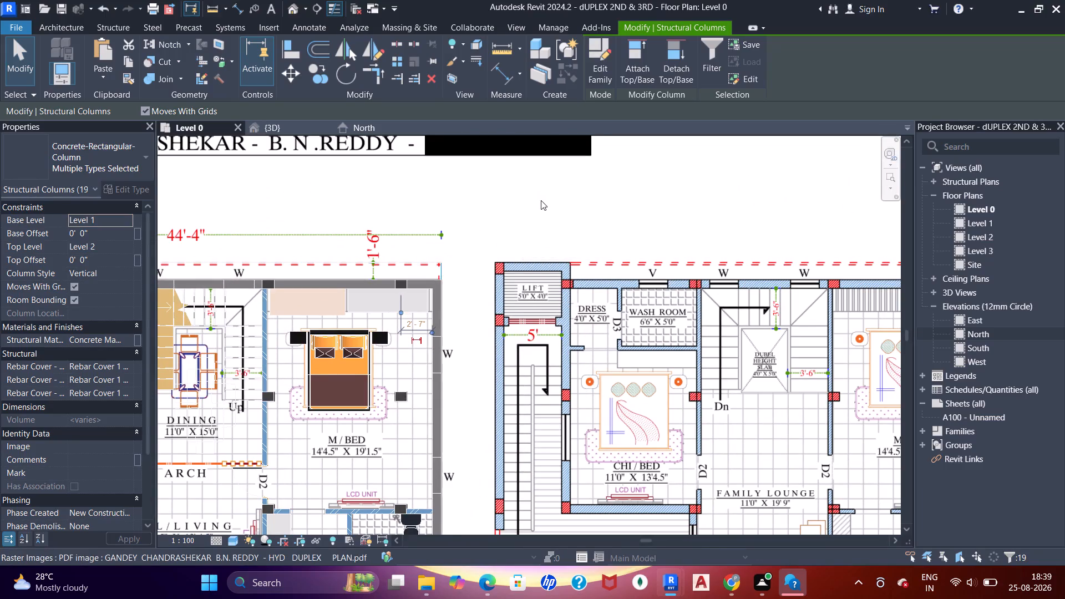
pyautogui.moveTo(595, 247); pyautogui.dragTo(594, 214, button='middle')
pyautogui.moveTo(591, 220); pyautogui.dragTo(594, 179, button='middle')
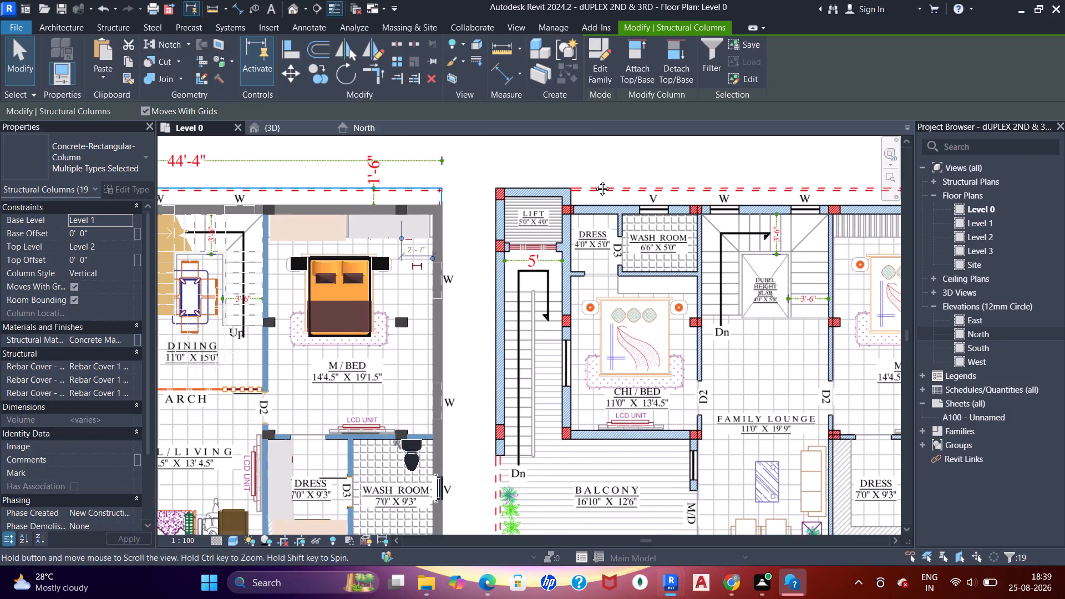
pyautogui.scroll(-3, 518, 260)
pyautogui.moveTo(511, 267); pyautogui.dragTo(556, 229, button='middle')
pyautogui.scroll(-1, 555, 231)
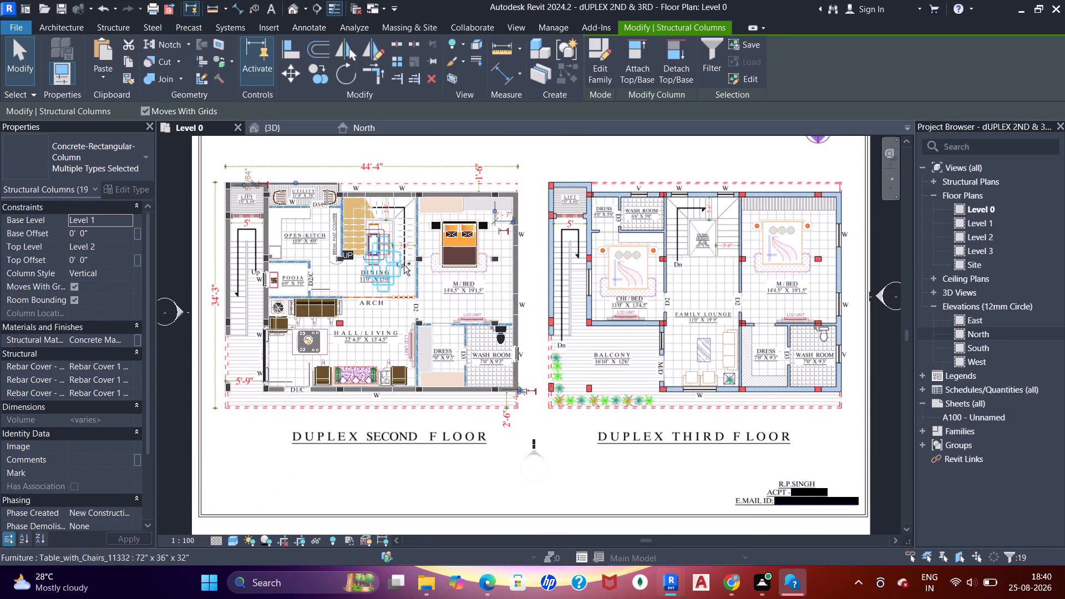
pyautogui.press('Escape')
pyautogui.press('Escape')
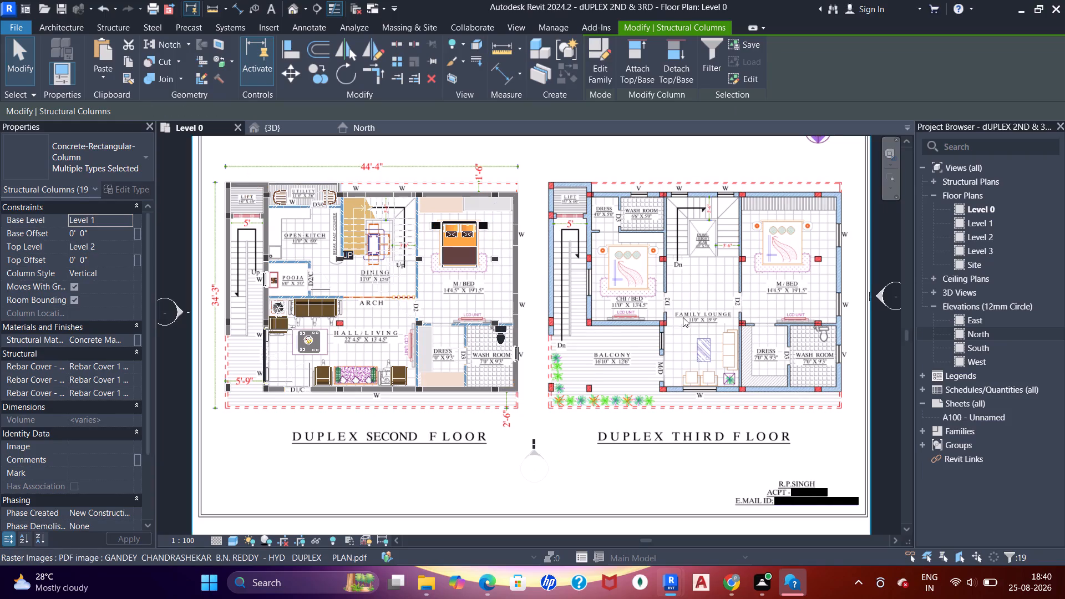
pyautogui.moveTo(670, 304); pyautogui.dragTo(594, 377, button='middle')
pyautogui.press('Escape')
pyautogui.moveTo(722, 229); pyautogui.dragTo(747, 230, button='middle')
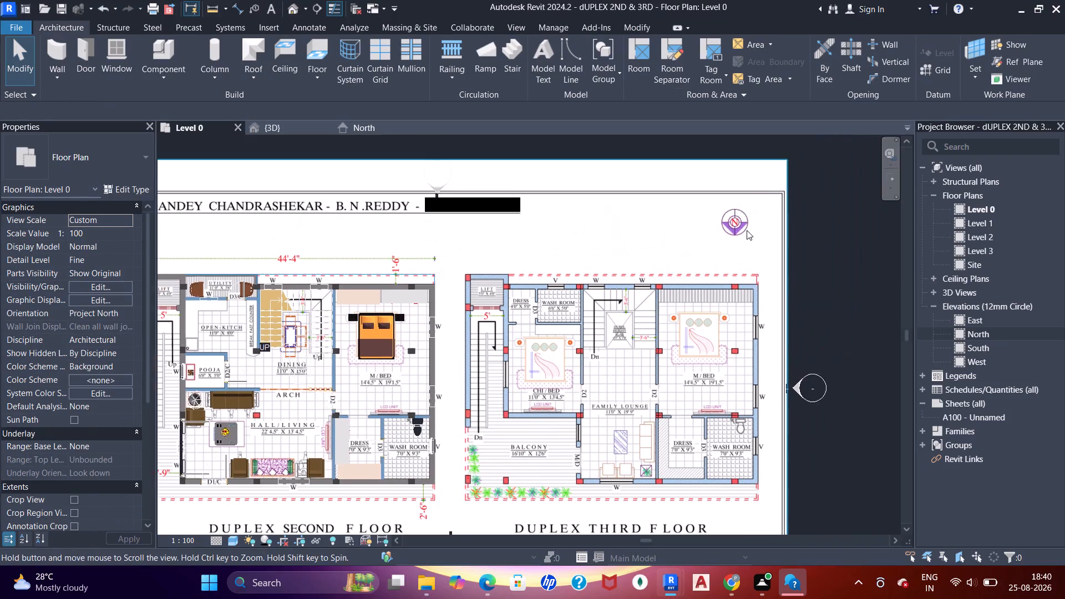
pyautogui.moveTo(747, 230); pyautogui.dragTo(644, 318, button='middle')
pyautogui.scroll(10, 757, 215)
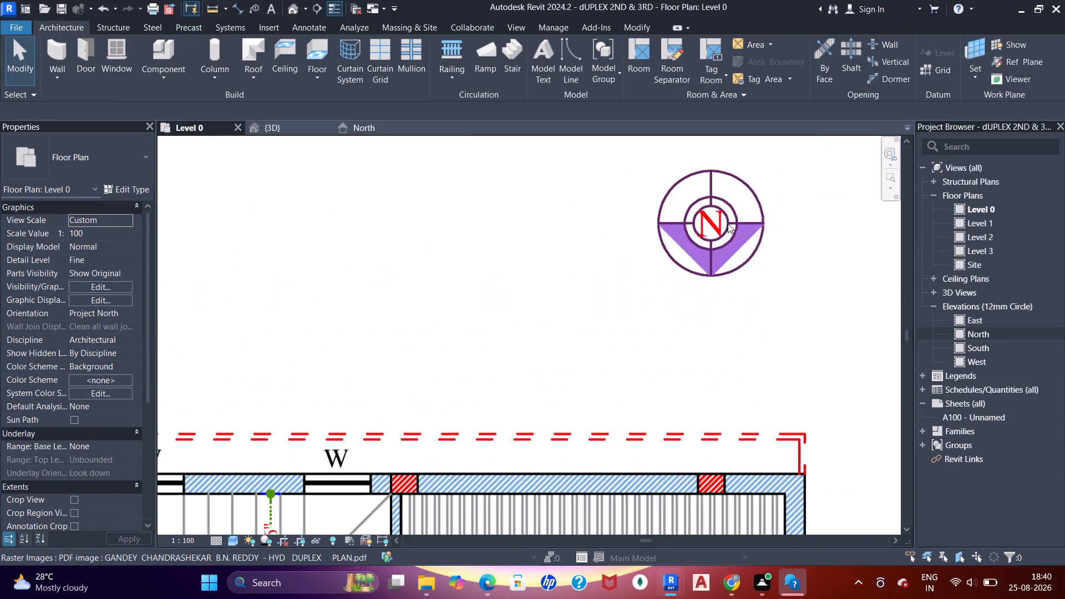
pyautogui.scroll(-12, 728, 224)
pyautogui.moveTo(298, 374); pyautogui.dragTo(341, 310, button='middle')
pyautogui.scroll(2, 344, 326)
pyautogui.scroll(-1, 345, 327)
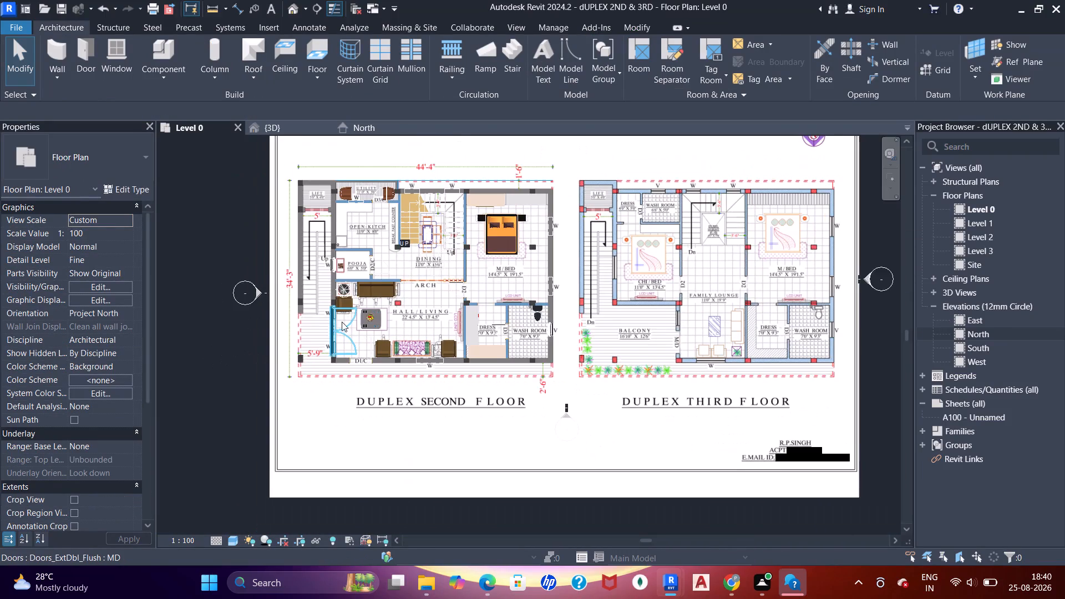
pyautogui.moveTo(336, 326); pyautogui.dragTo(280, 336, button='middle')
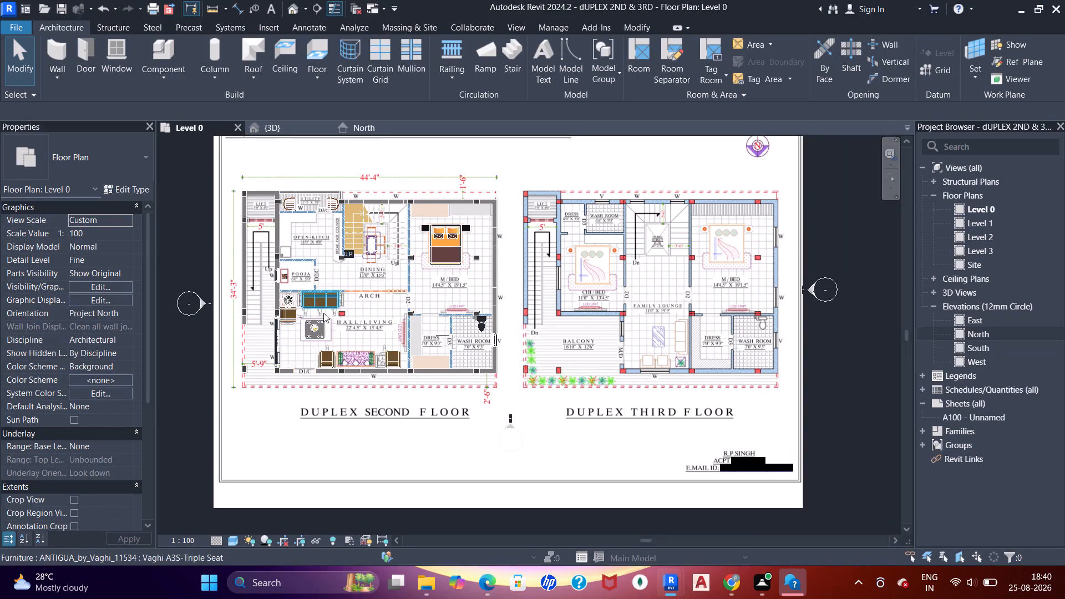
pyautogui.press('Escape')
pyautogui.press('Escape')
pyautogui.press('Escape')
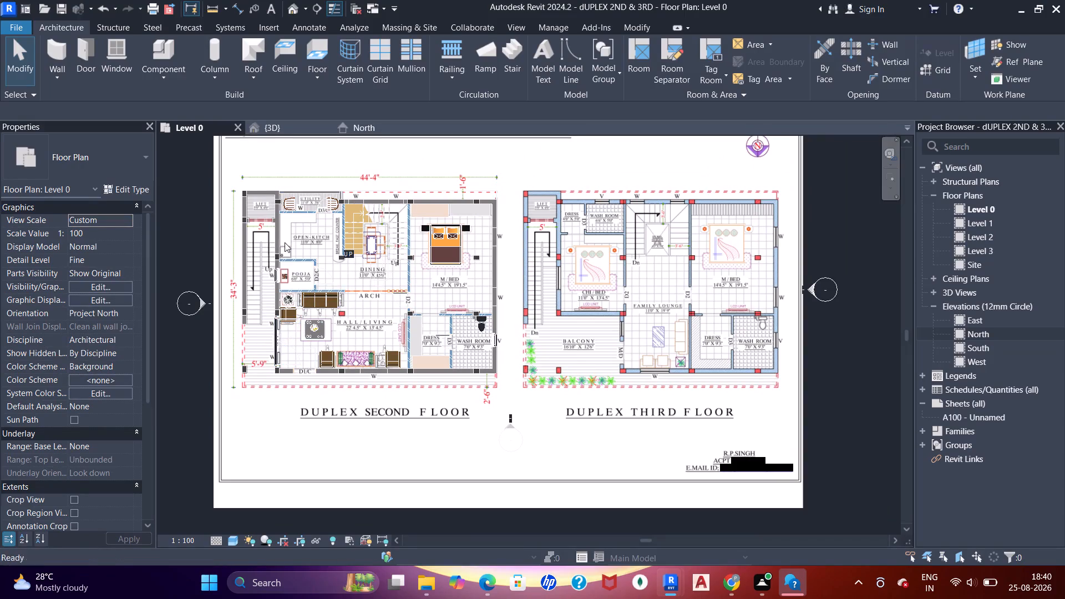
pyautogui.press('Escape')
pyautogui.press('Escape')
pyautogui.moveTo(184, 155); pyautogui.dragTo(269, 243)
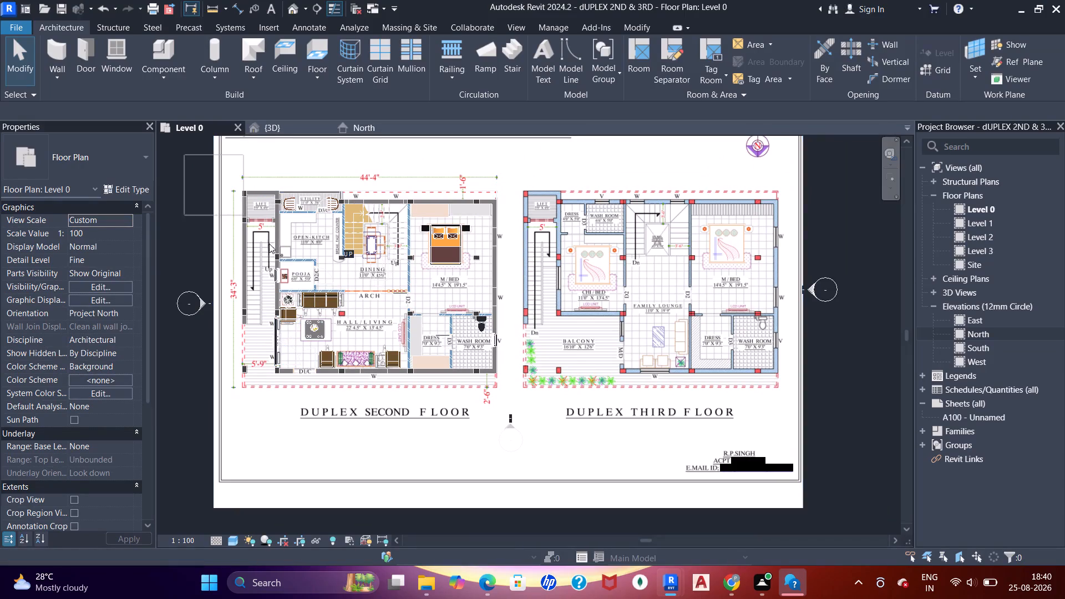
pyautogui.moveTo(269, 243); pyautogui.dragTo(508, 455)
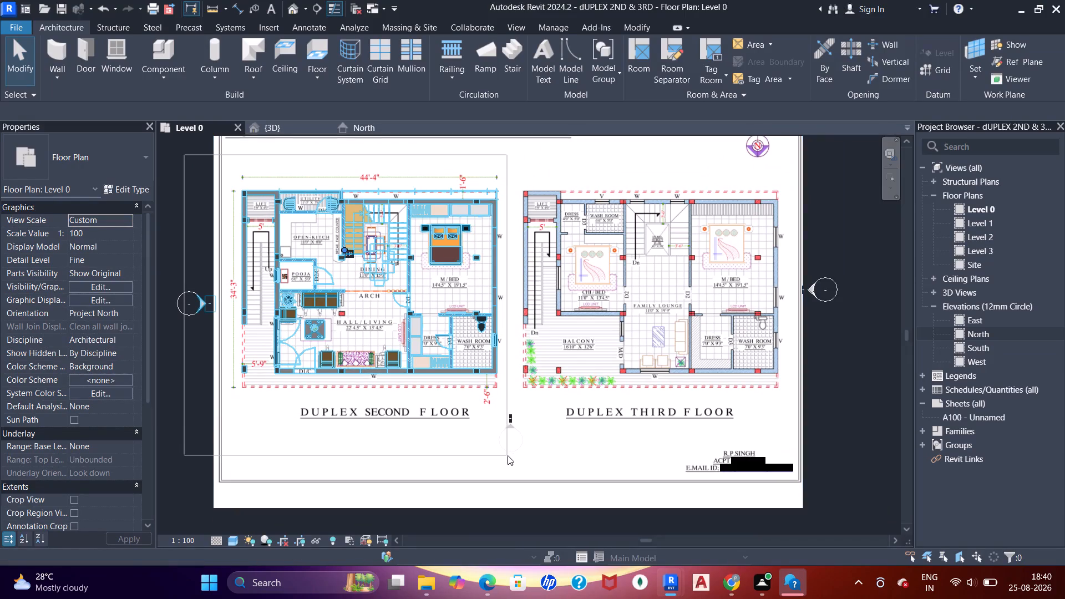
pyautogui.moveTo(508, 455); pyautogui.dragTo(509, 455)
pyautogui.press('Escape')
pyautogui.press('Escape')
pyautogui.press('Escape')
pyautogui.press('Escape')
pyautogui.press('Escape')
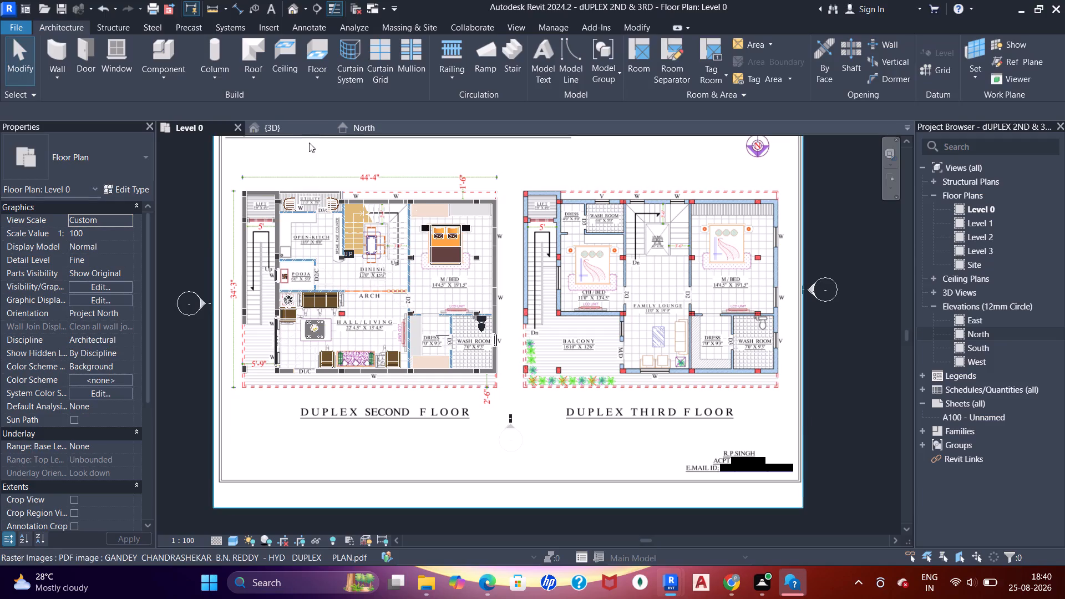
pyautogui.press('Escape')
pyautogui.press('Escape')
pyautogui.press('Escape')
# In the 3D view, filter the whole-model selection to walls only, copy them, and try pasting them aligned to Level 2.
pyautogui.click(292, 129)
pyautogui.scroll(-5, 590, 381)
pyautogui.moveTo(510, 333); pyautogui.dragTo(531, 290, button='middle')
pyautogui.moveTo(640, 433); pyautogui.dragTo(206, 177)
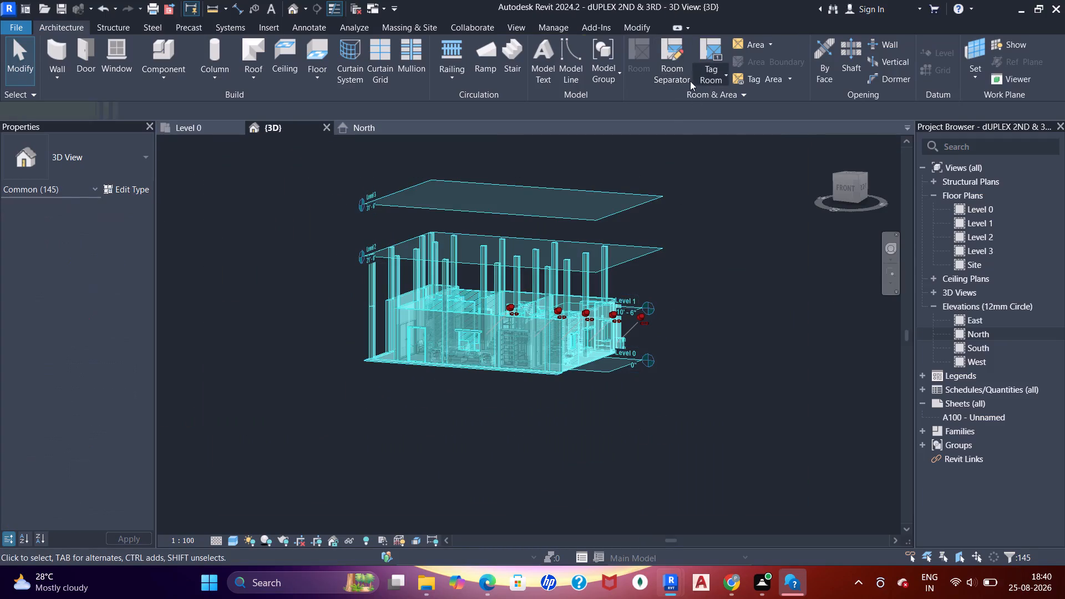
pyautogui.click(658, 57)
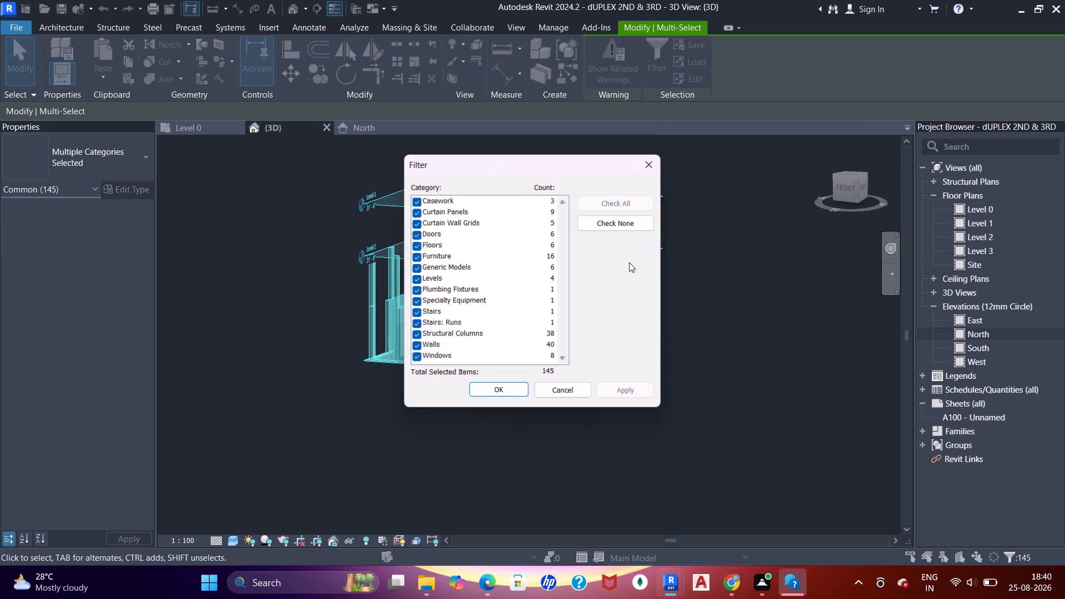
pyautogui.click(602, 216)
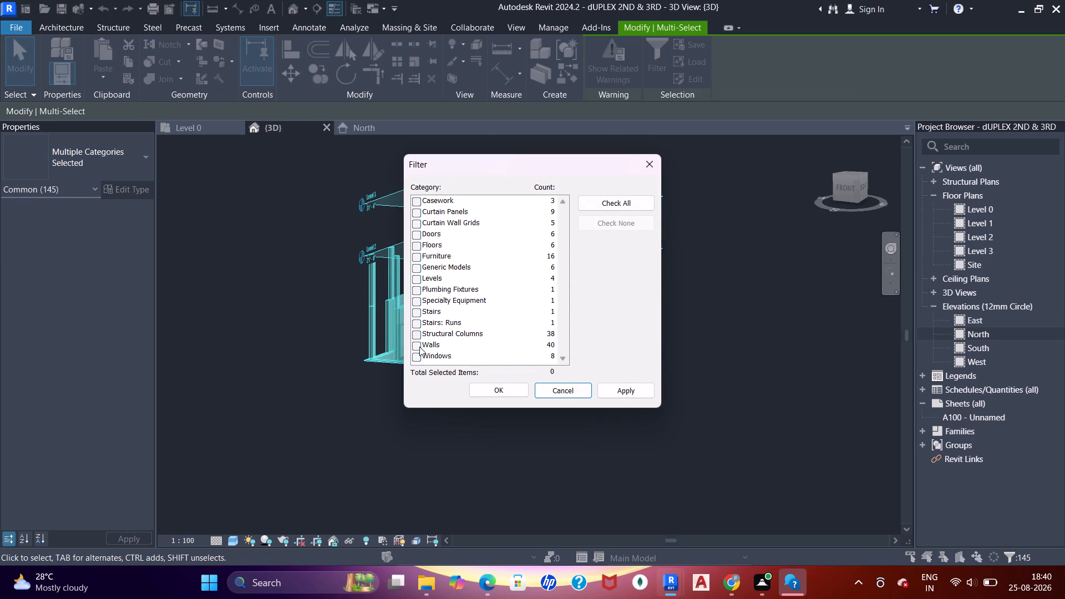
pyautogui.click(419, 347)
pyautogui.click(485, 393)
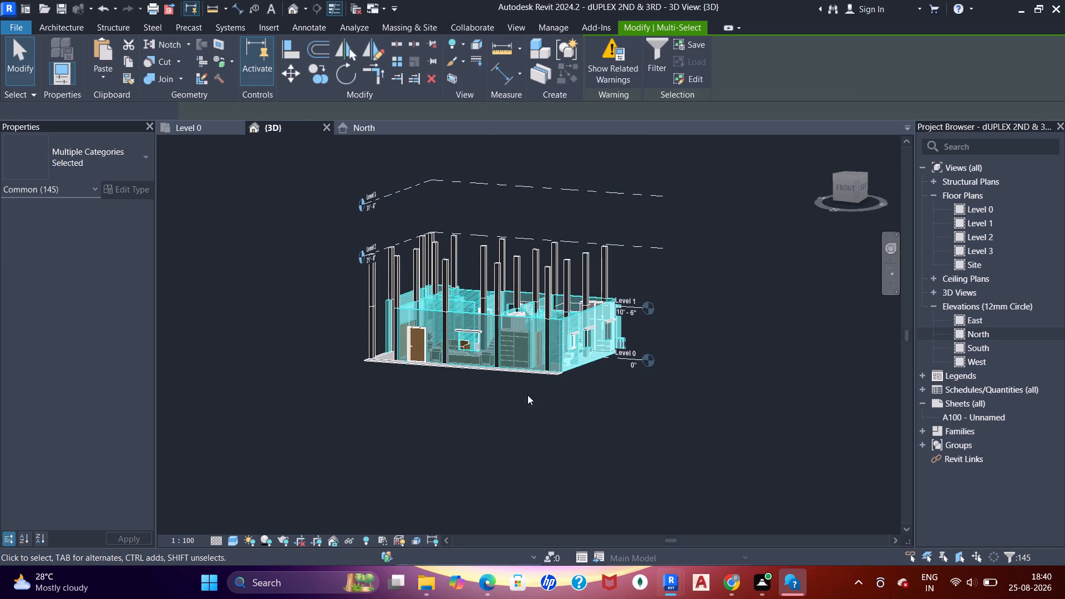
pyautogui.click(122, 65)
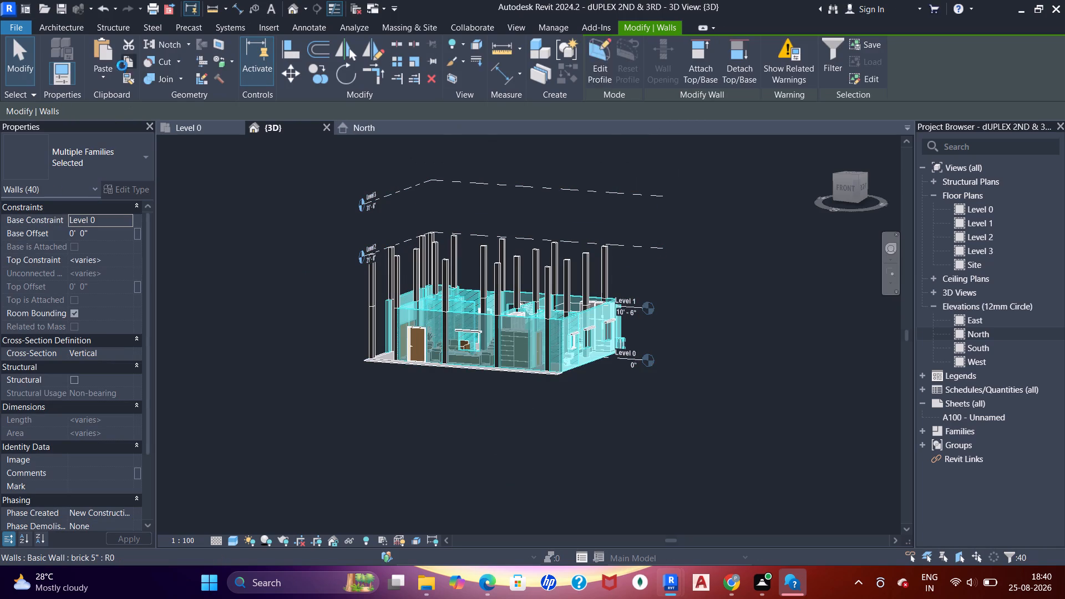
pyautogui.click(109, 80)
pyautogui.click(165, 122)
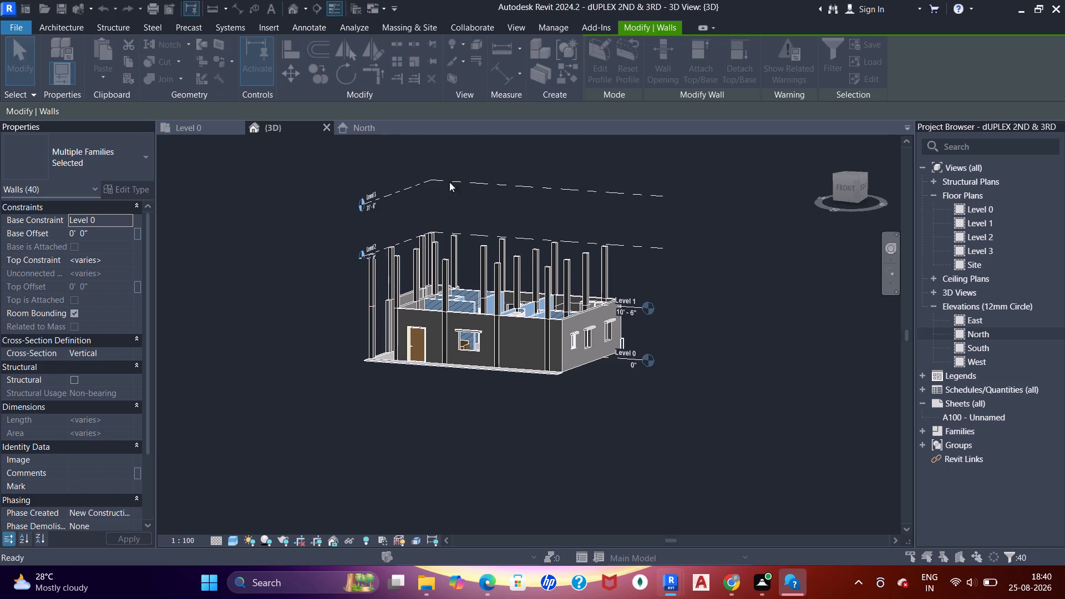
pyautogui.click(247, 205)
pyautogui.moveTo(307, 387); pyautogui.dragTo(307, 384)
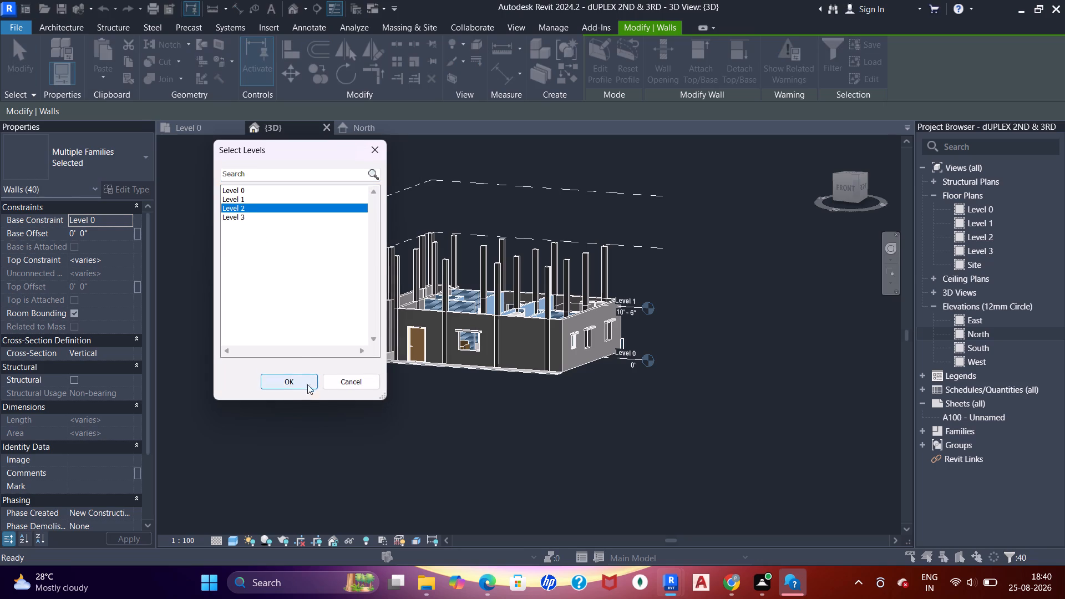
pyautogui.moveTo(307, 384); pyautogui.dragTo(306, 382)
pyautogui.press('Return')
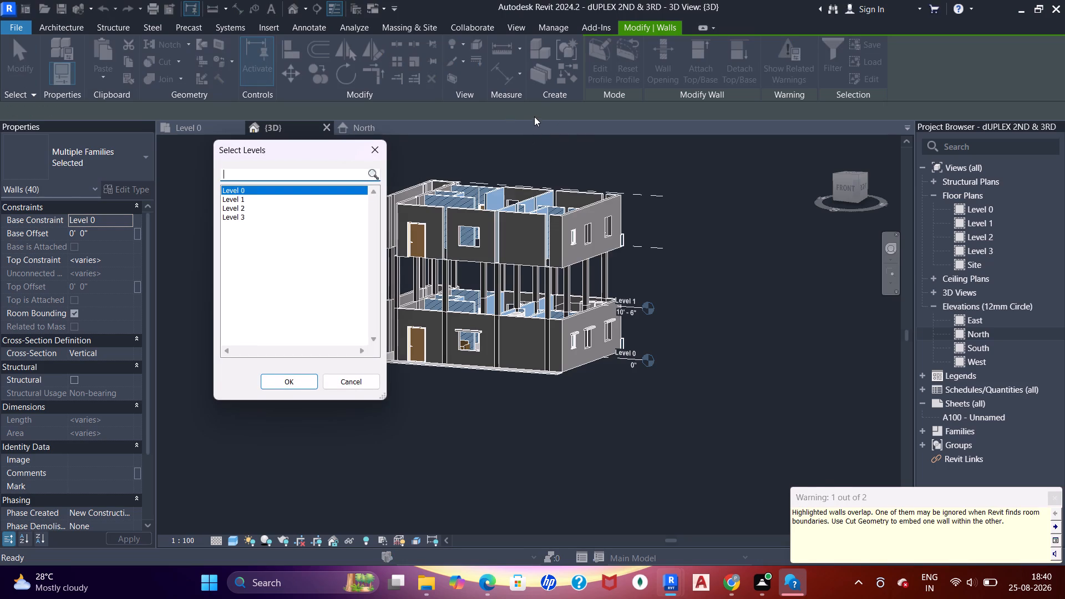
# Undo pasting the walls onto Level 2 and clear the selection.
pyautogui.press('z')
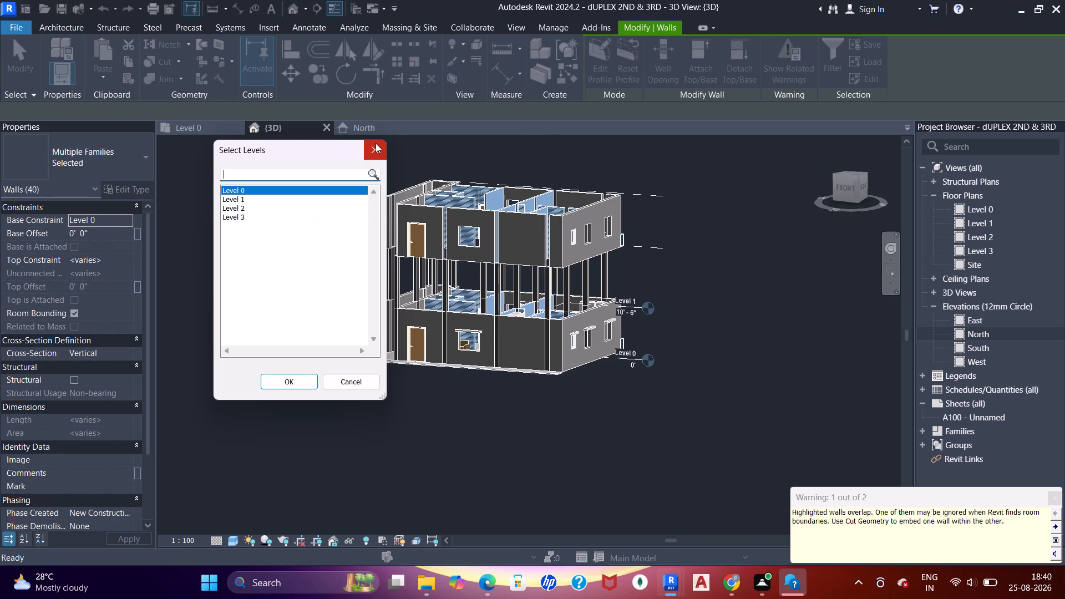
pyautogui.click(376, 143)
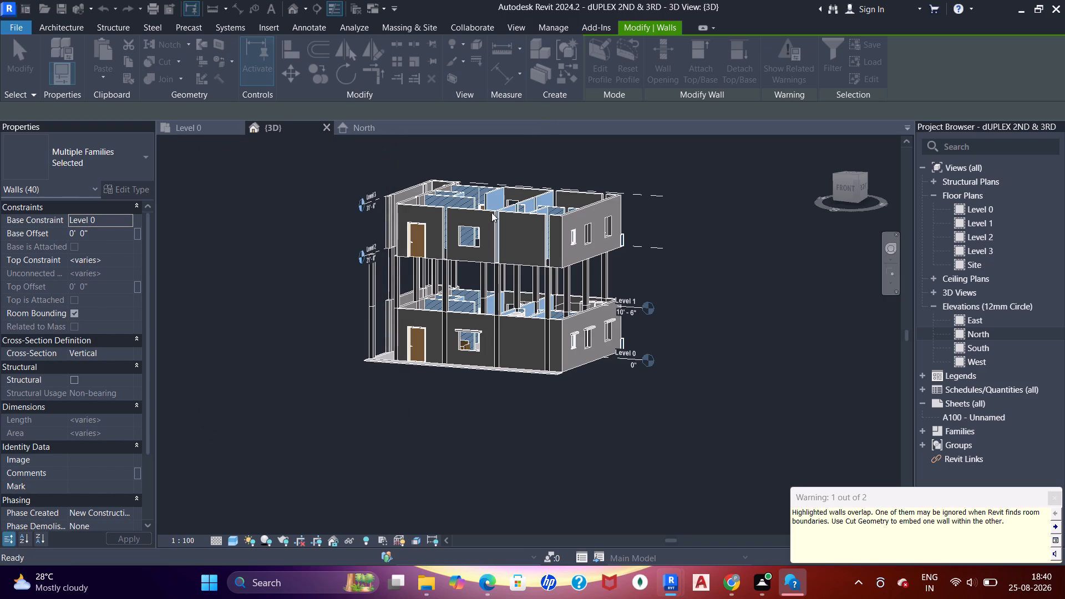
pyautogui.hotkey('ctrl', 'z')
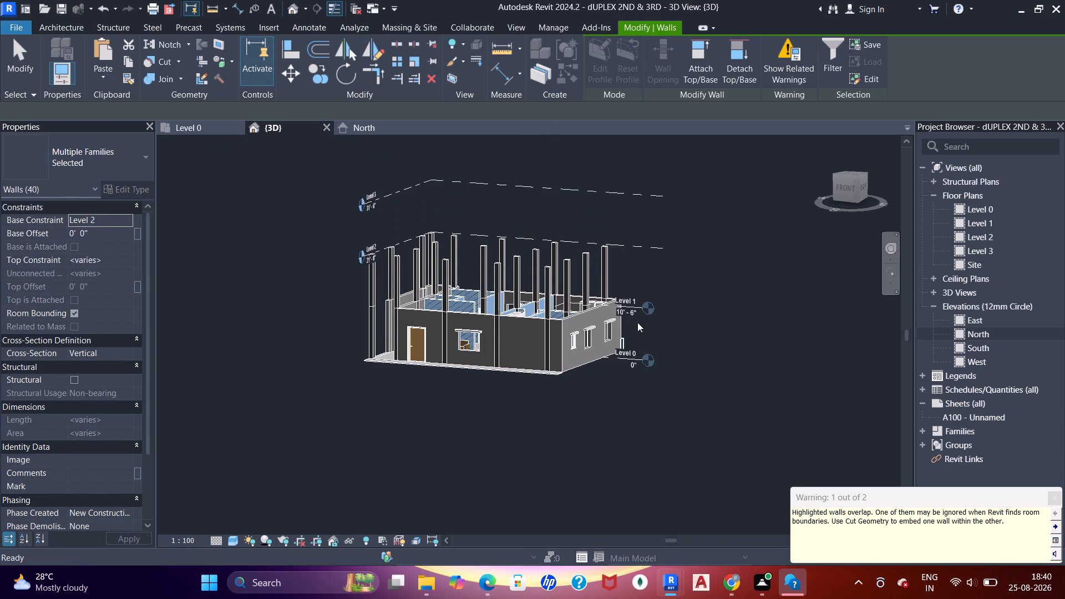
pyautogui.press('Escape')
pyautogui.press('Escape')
# Filter the model selection to walls only, copy them, and paste them aligned to Level 1.
pyautogui.moveTo(634, 433); pyautogui.dragTo(276, 231)
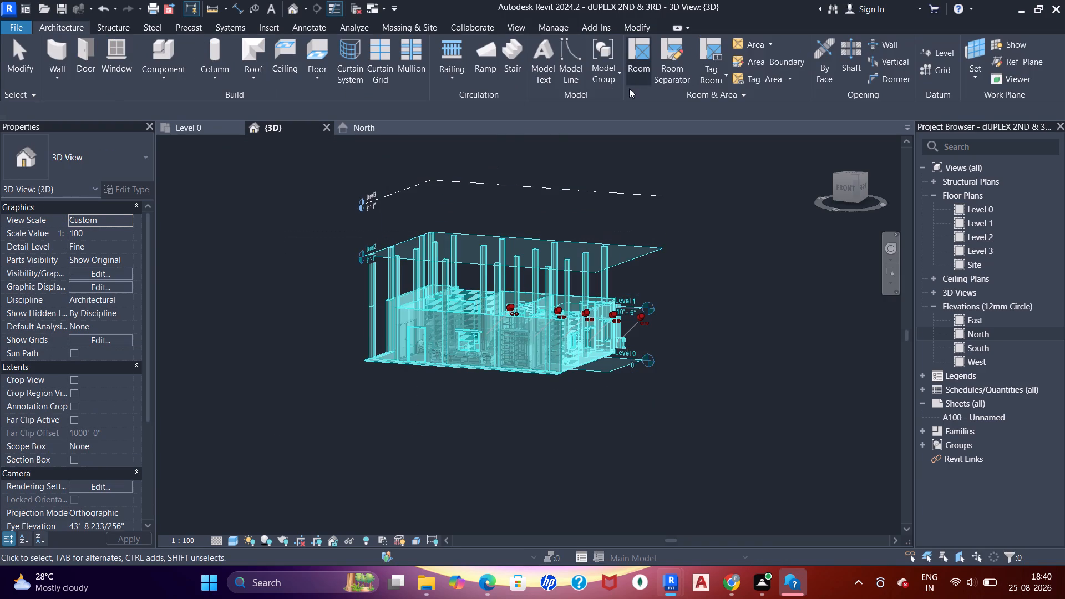
pyautogui.click(671, 65)
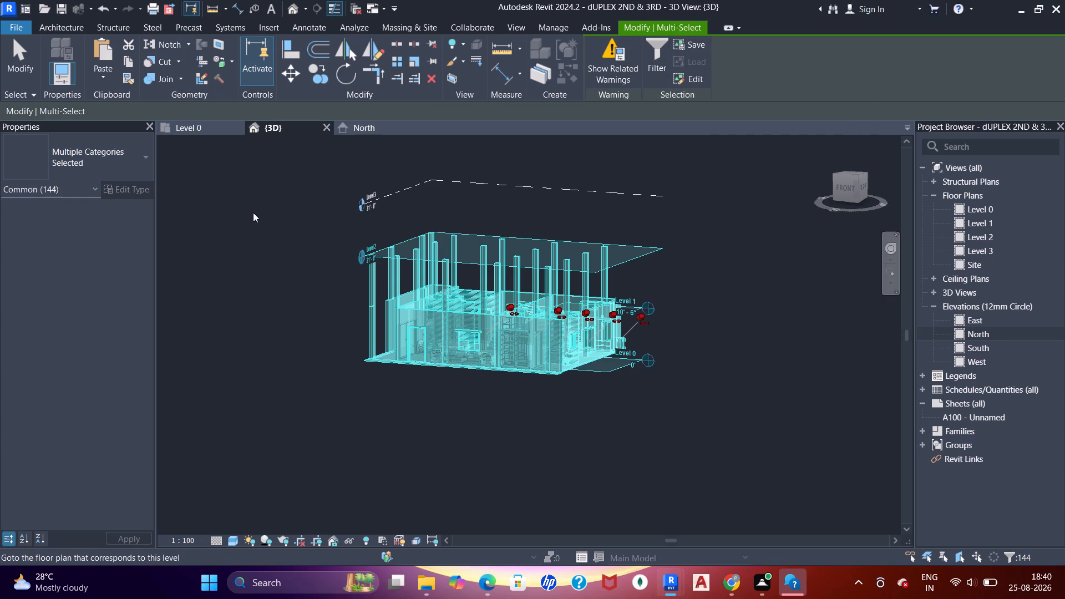
pyautogui.click(657, 49)
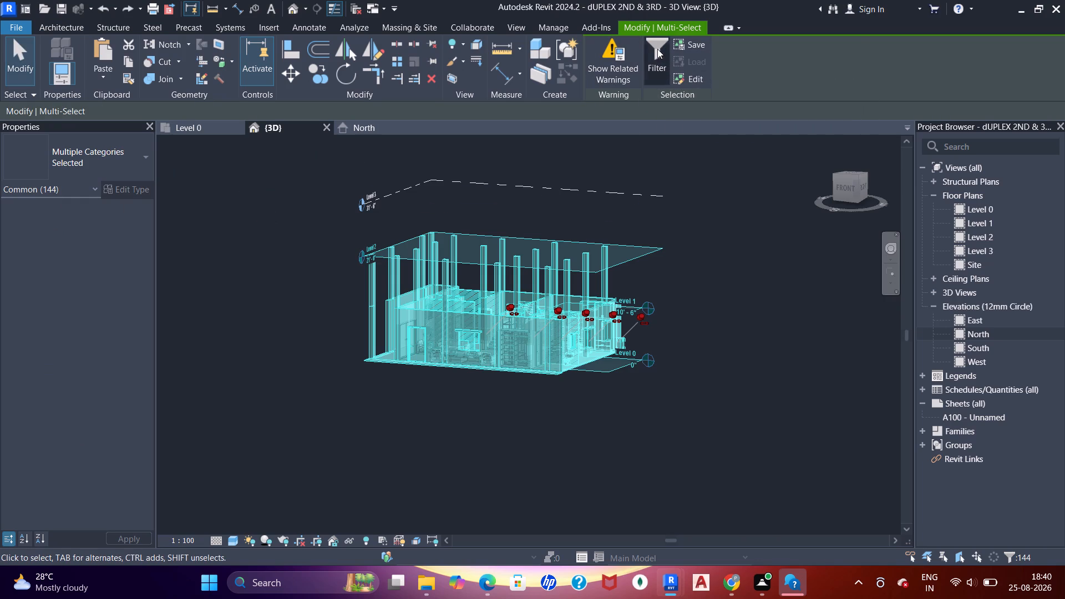
pyautogui.click(598, 215)
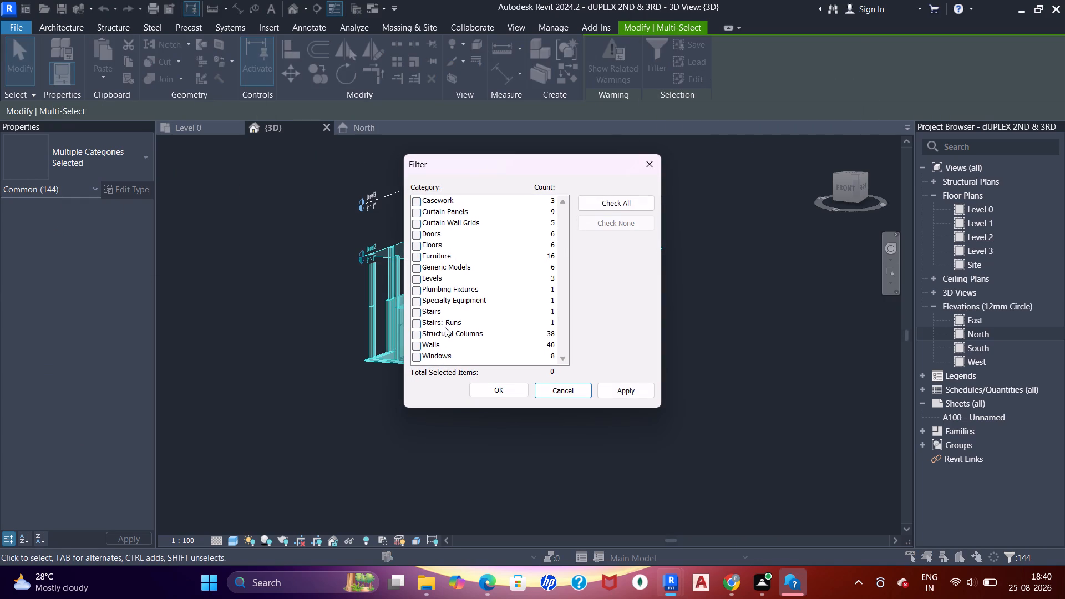
pyautogui.click(418, 341)
pyautogui.click(501, 384)
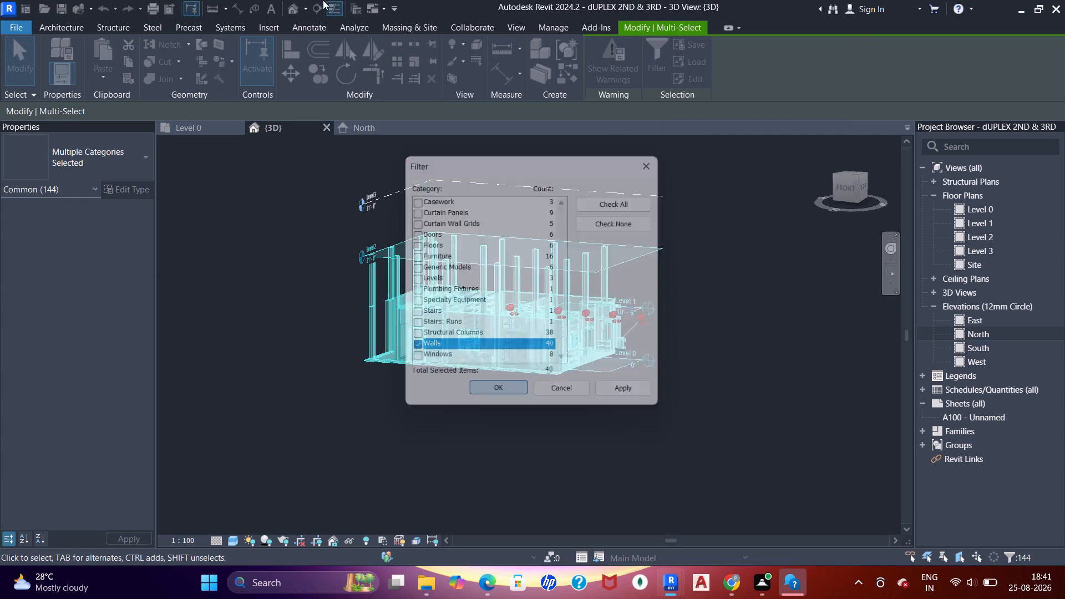
pyautogui.click(126, 62)
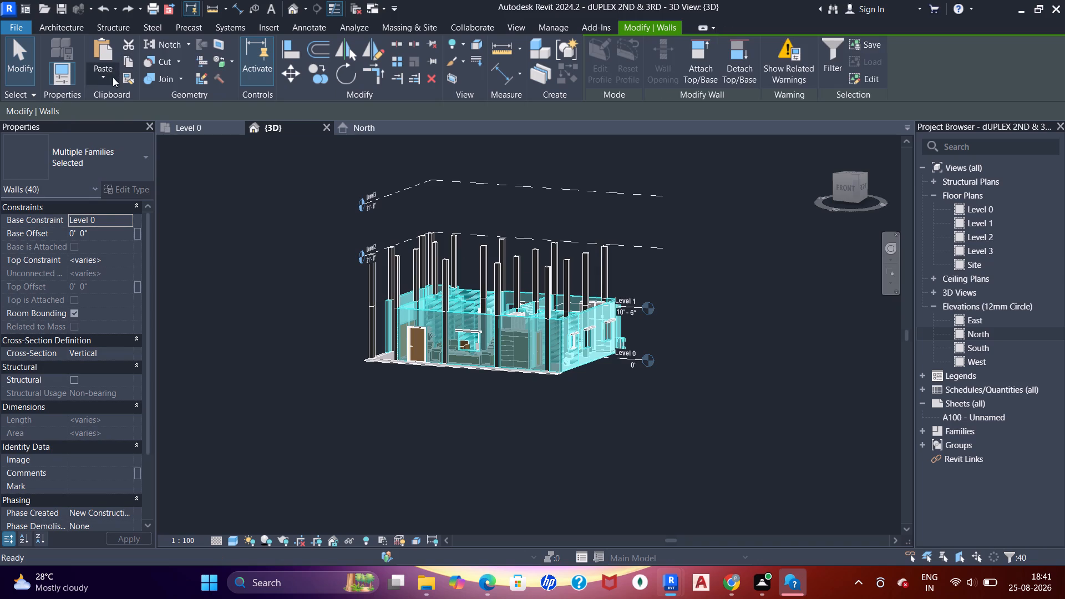
pyautogui.click(106, 77)
pyautogui.click(129, 121)
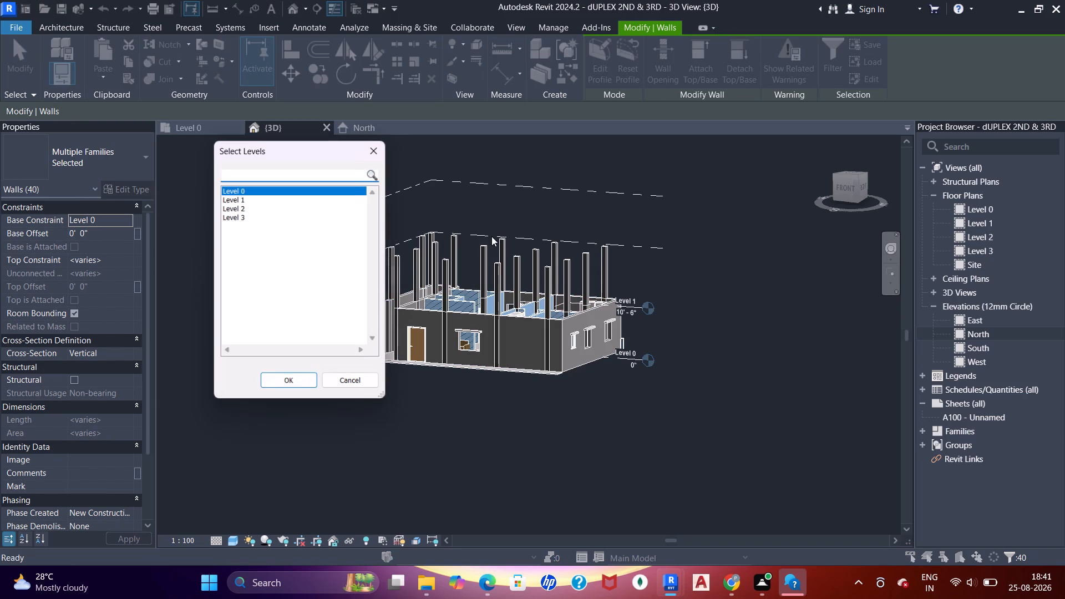
pyautogui.click(251, 200)
pyautogui.click(291, 383)
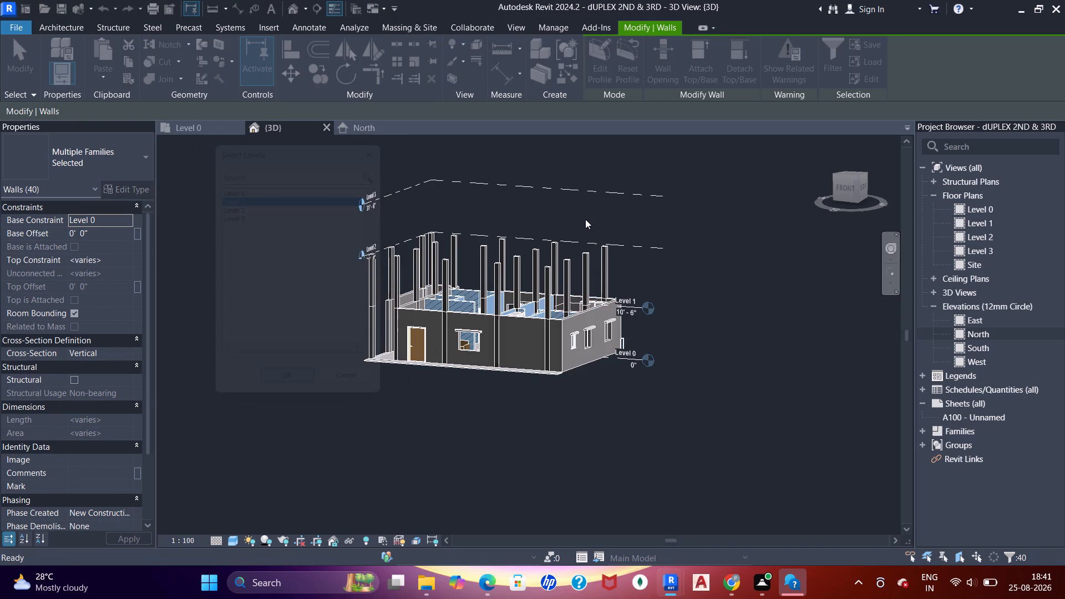
# Inspect the pasted upper-storey walls in 3D, and compare the second and third floor layouts in the Level 0 plan.
pyautogui.keyDown('shift'); pyautogui.moveTo(576, 282); pyautogui.dragTo(560, 300, button='middle'); pyautogui.keyUp('shift')
pyautogui.scroll(6, 560, 301)
pyautogui.moveTo(410, 269); pyautogui.dragTo(442, 274, button='middle')
pyautogui.scroll(3, 350, 144)
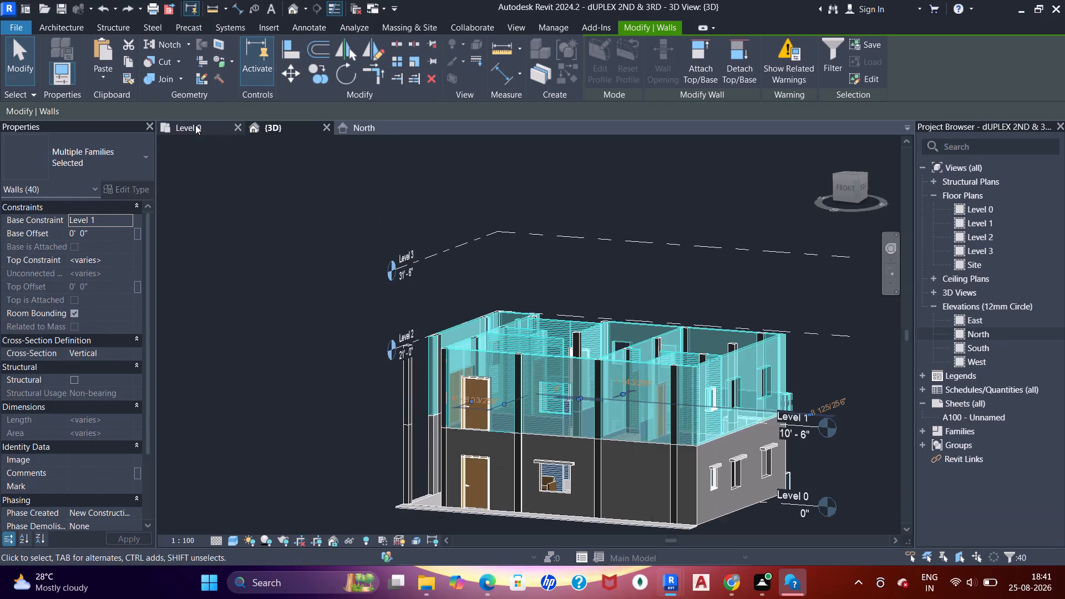
pyautogui.click(201, 124)
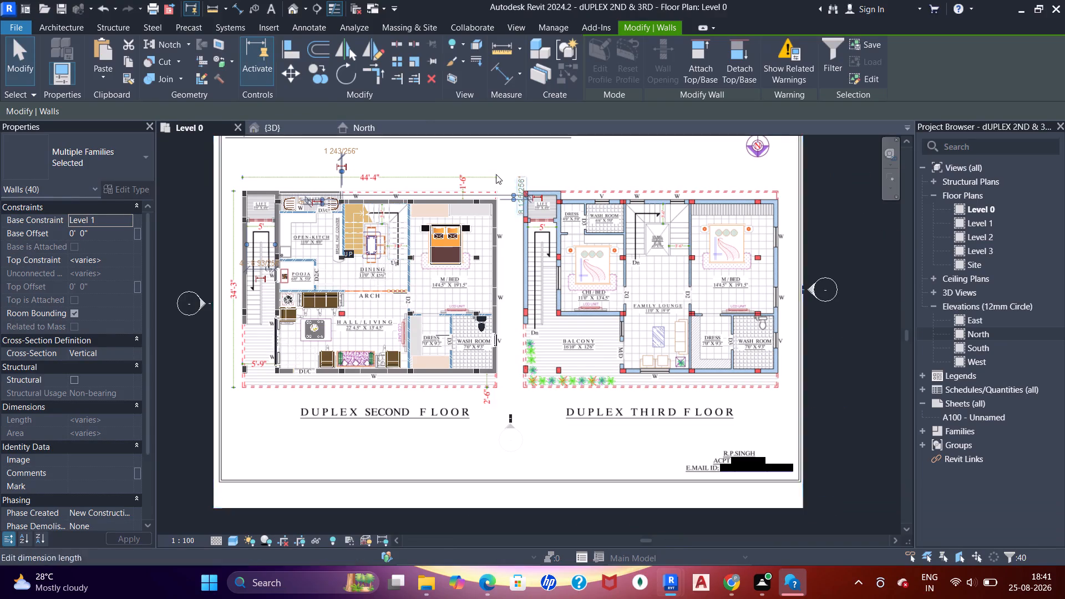
pyautogui.scroll(-1, 506, 266)
pyautogui.moveTo(545, 283); pyautogui.dragTo(529, 298, button='middle')
pyautogui.scroll(2, 514, 307)
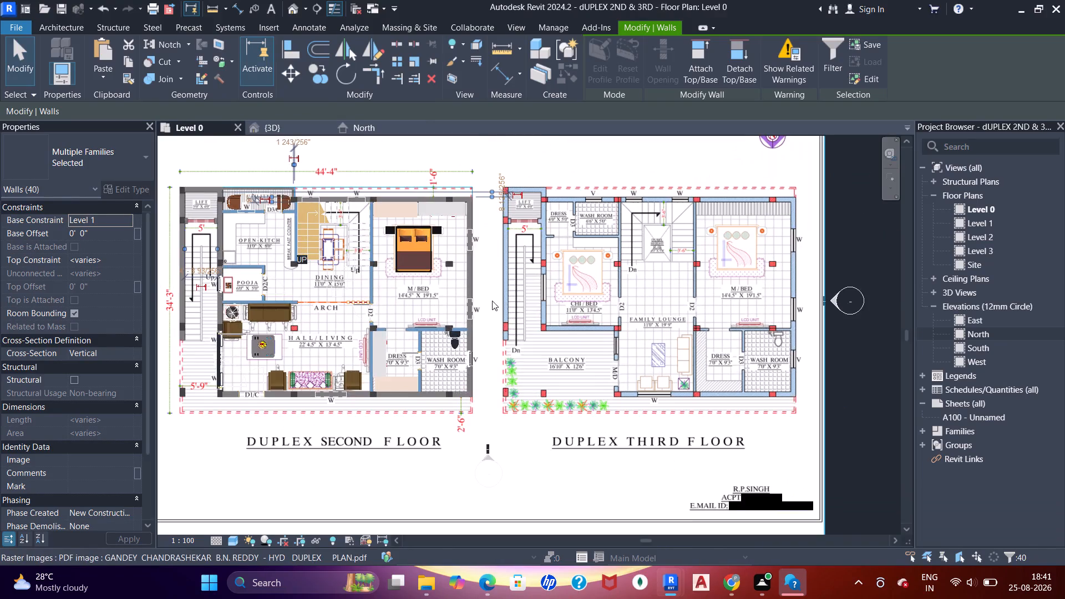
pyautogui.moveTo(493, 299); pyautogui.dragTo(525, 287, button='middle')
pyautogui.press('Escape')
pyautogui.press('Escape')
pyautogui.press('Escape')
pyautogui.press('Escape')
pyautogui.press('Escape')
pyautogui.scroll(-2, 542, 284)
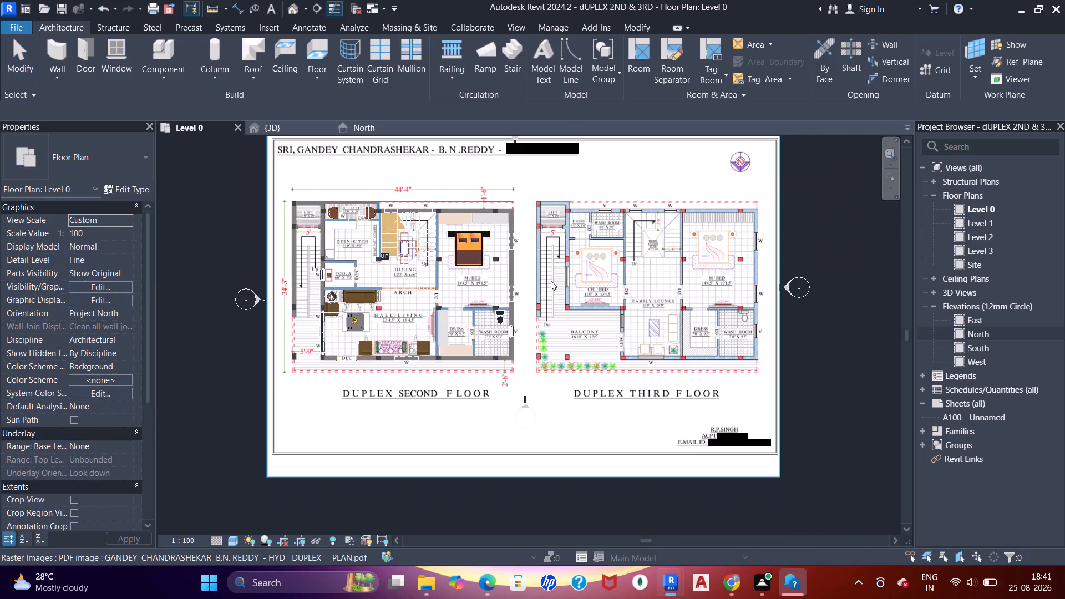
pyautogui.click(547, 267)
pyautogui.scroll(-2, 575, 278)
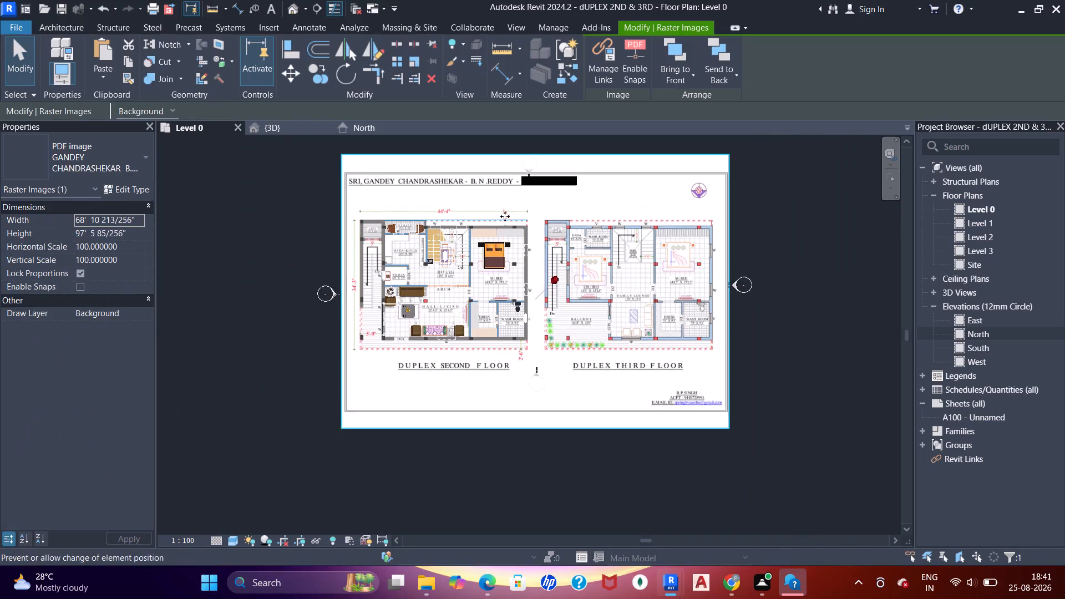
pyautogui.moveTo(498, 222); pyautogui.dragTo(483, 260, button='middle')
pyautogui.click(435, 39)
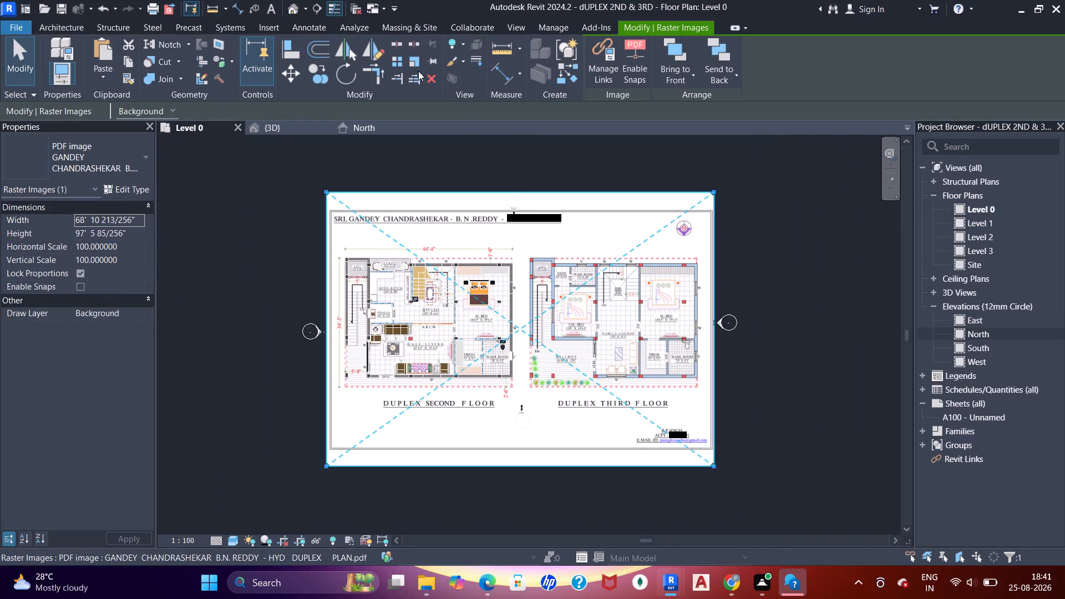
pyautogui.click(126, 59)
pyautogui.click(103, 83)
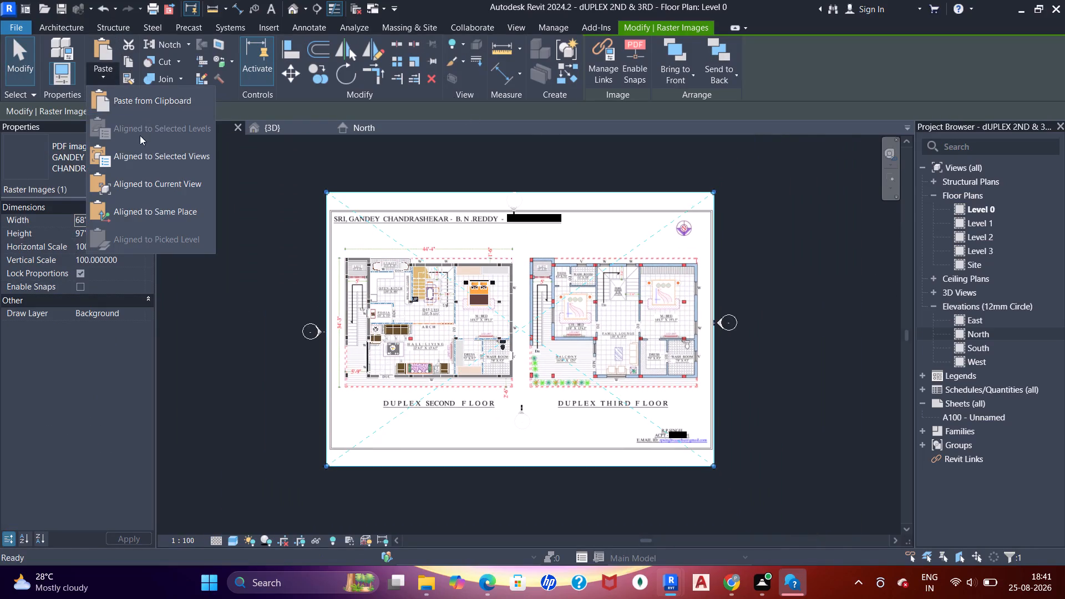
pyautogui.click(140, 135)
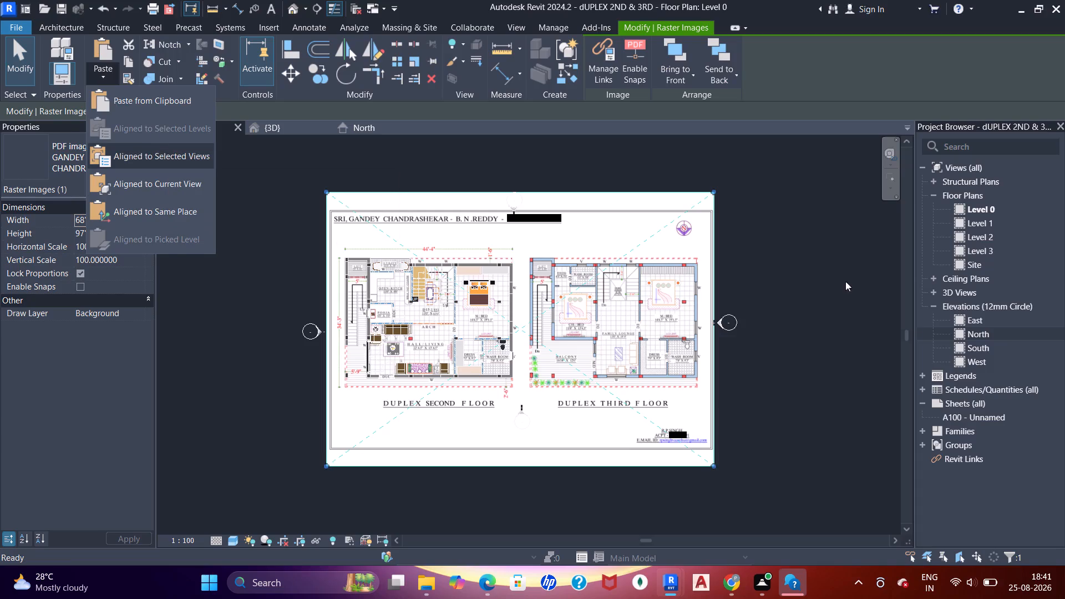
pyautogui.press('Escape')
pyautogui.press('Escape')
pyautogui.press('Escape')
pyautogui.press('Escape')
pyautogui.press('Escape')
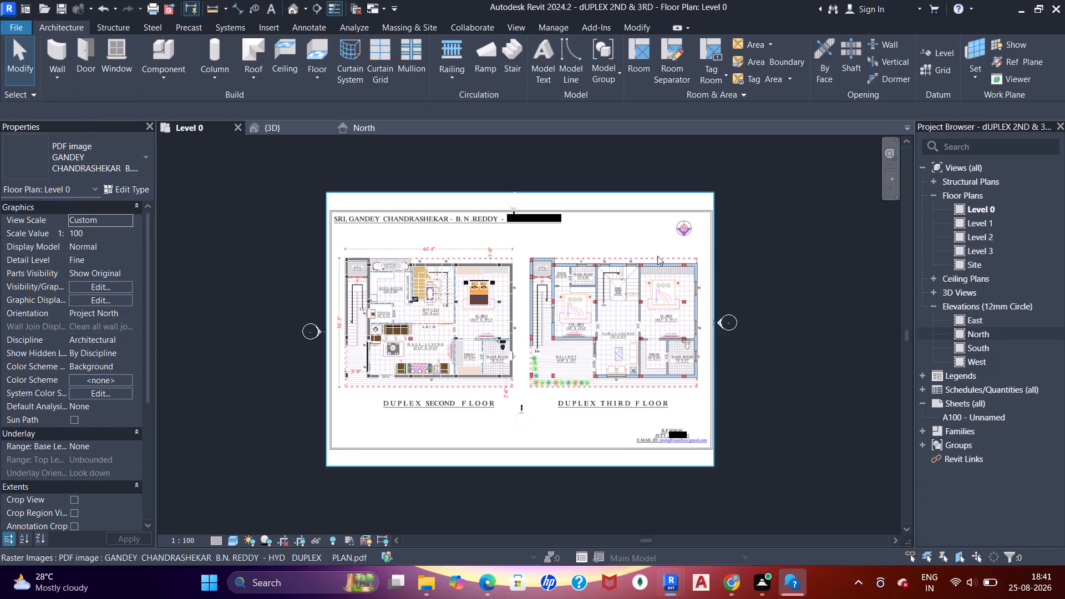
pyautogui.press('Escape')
# Open the Level 1 floor plan and set its underlay base level to None.
pyautogui.click(981, 224)
pyautogui.click(988, 224)
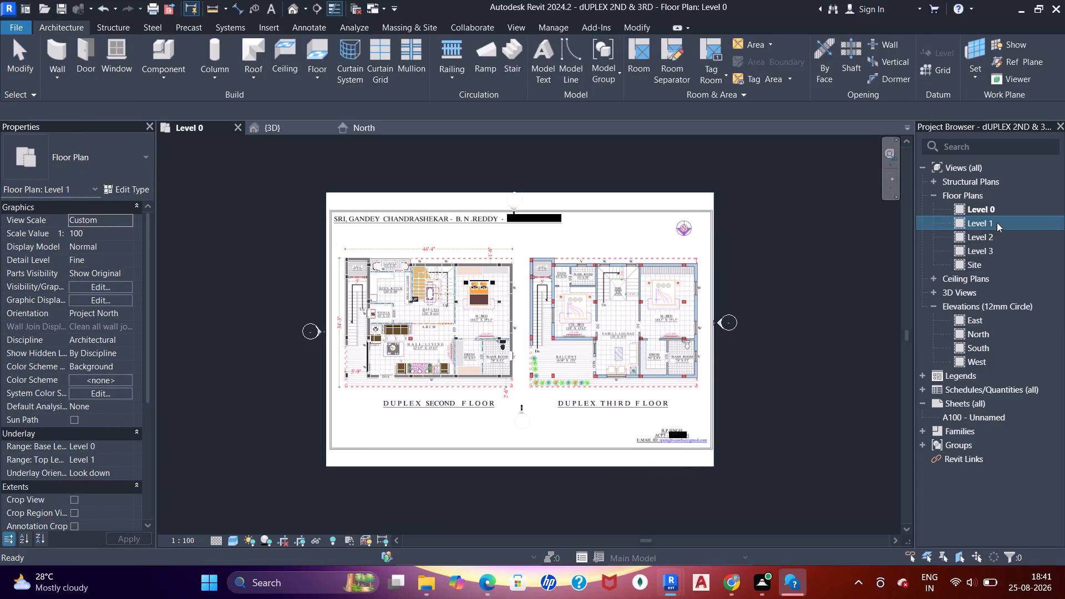
pyautogui.doubleClick(995, 222)
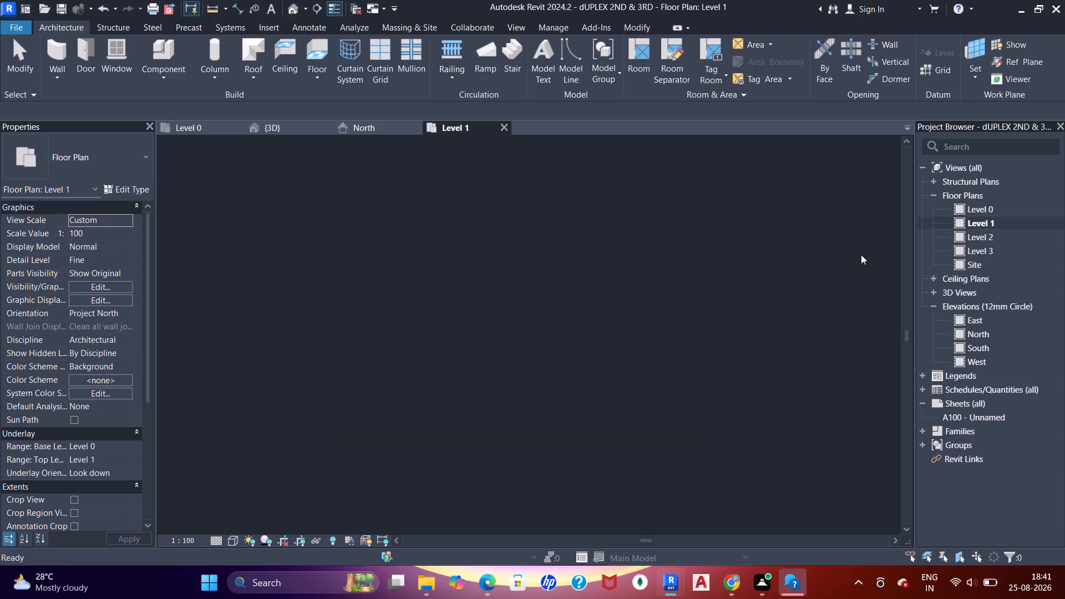
pyautogui.press('Return')
pyautogui.scroll(5, 397, 325)
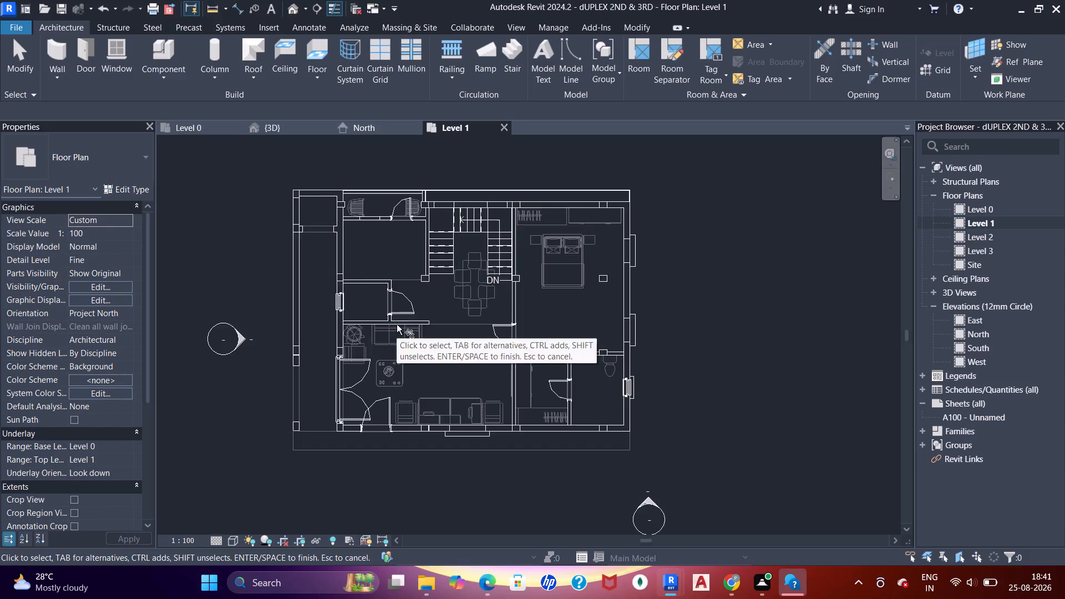
pyautogui.moveTo(407, 317); pyautogui.dragTo(440, 301, button='middle')
pyautogui.press('Escape')
pyautogui.press('Escape')
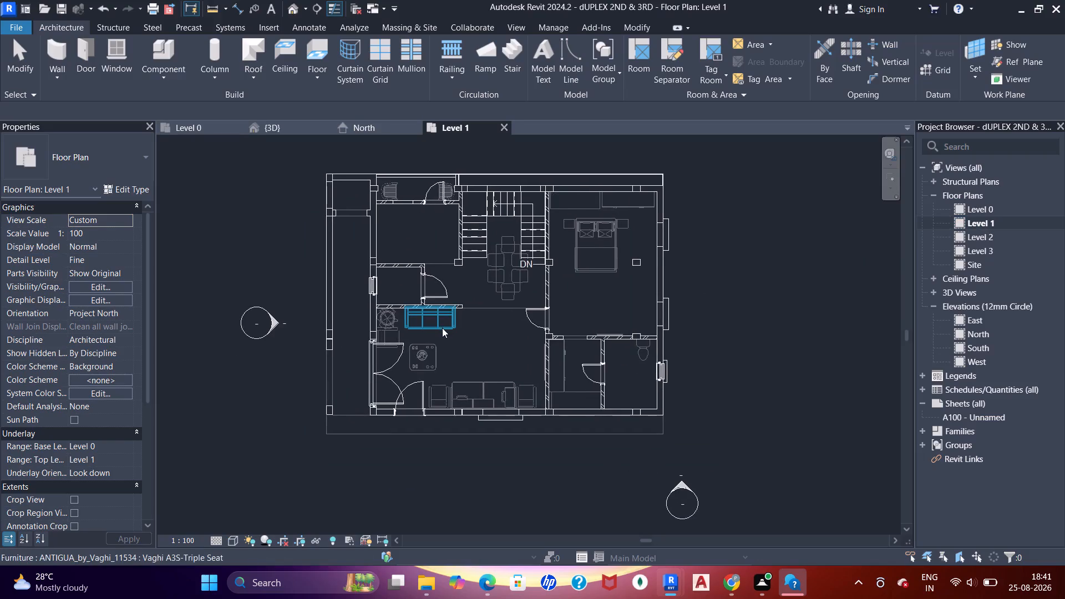
pyautogui.press('Escape')
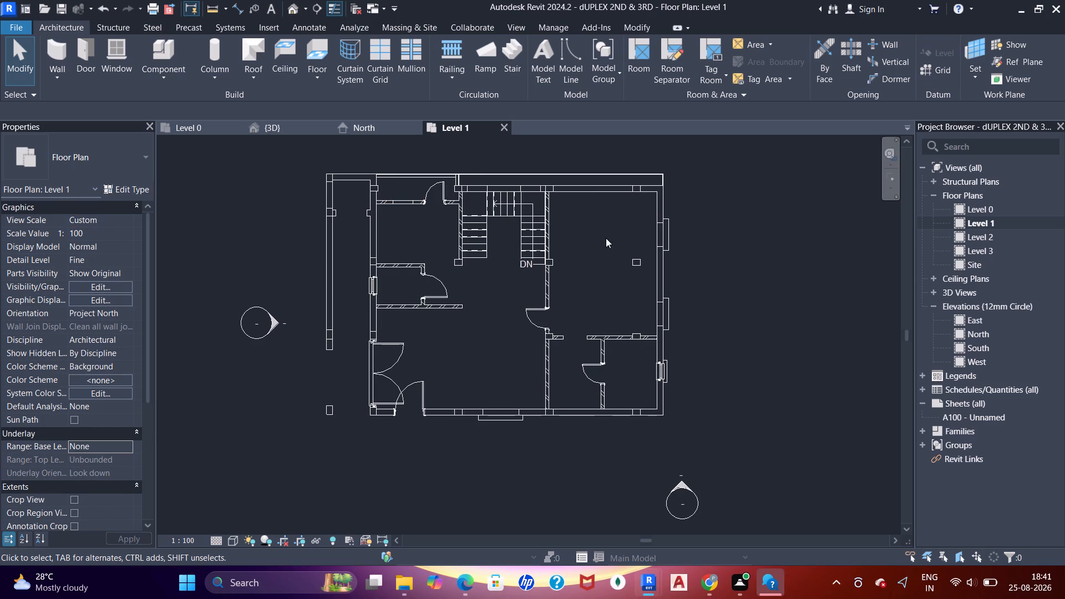
pyautogui.press('Escape')
pyautogui.press('Escape')
pyautogui.moveTo(465, 321); pyautogui.dragTo(472, 333, button='middle')
pyautogui.scroll(2, 474, 333)
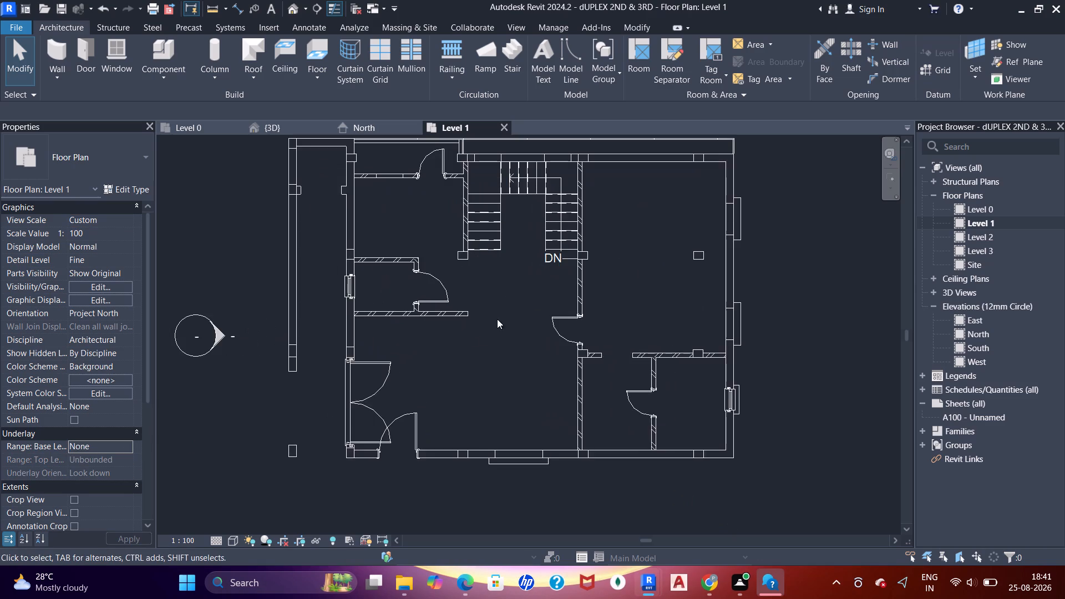
# Temporarily hide the U-shaped staircase in the Level 1 floor plan.
pyautogui.moveTo(490, 317); pyautogui.dragTo(489, 336, button='middle')
pyautogui.click(490, 271)
pyautogui.press('h')
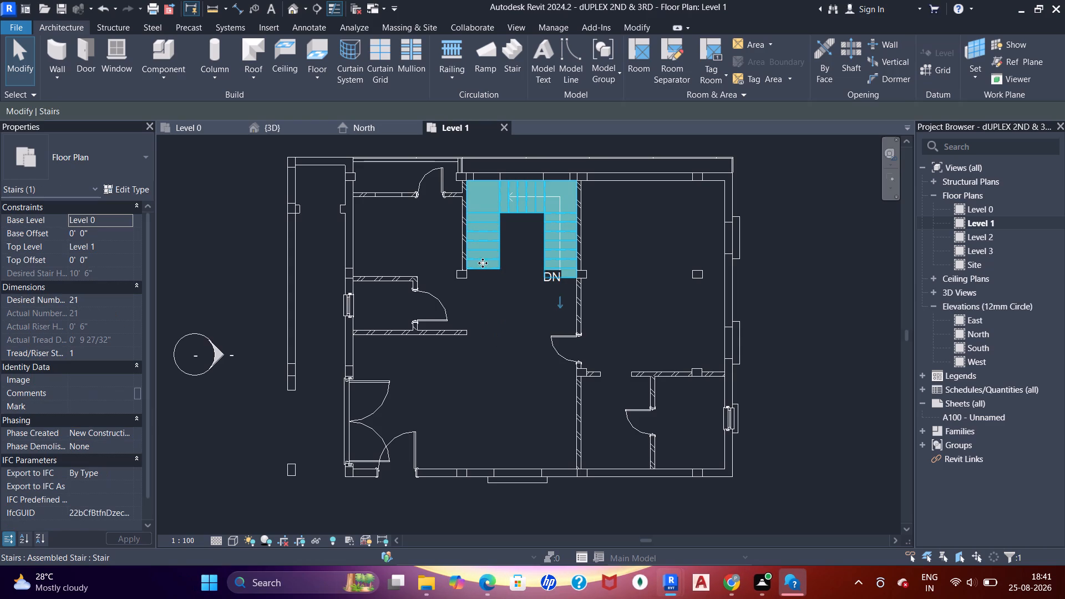
pyautogui.press('h')
pyautogui.moveTo(498, 281); pyautogui.dragTo(504, 299, button='middle')
pyautogui.press('Escape')
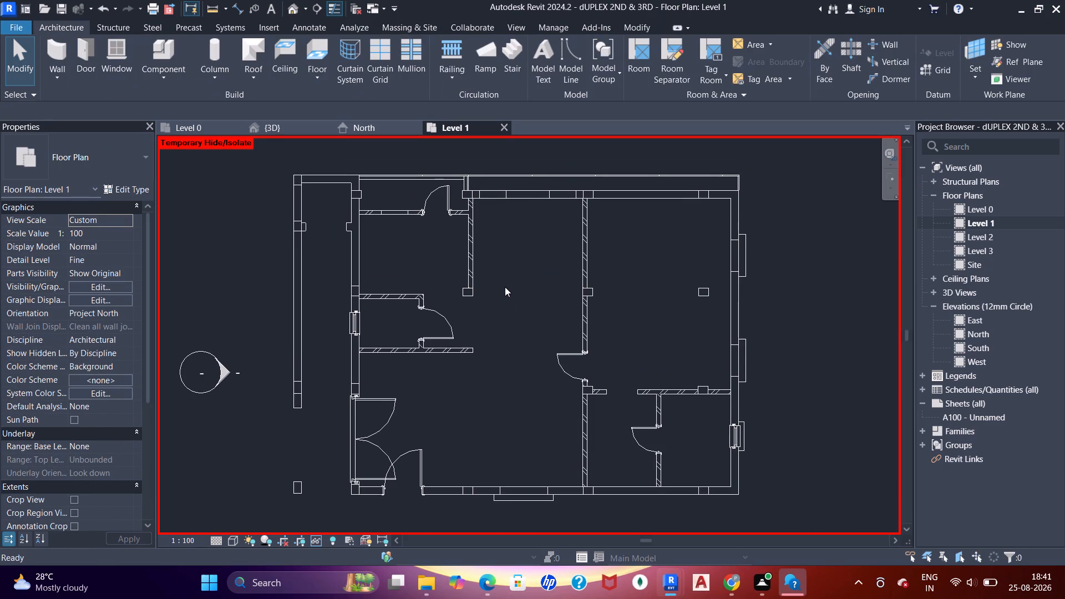
pyautogui.press('Escape')
# Check the imported categories in the Level 1 floor plan's Visibility/Graphic Overrides.
pyautogui.press('v')
pyautogui.press('g')
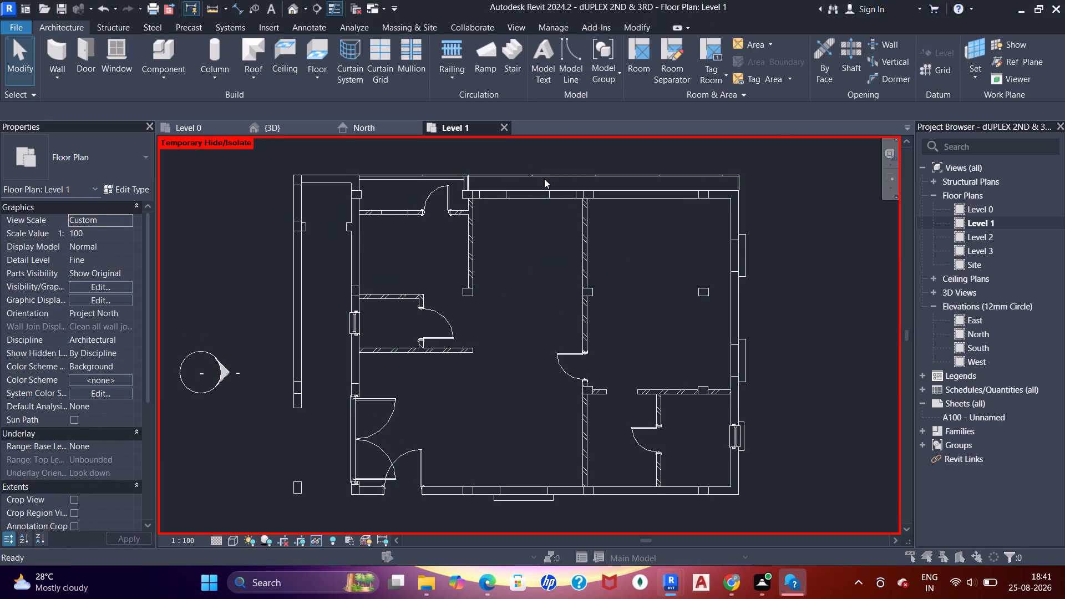
pyautogui.press('Escape')
pyautogui.press('Escape')
pyautogui.write('vg')
pyautogui.write('vg')
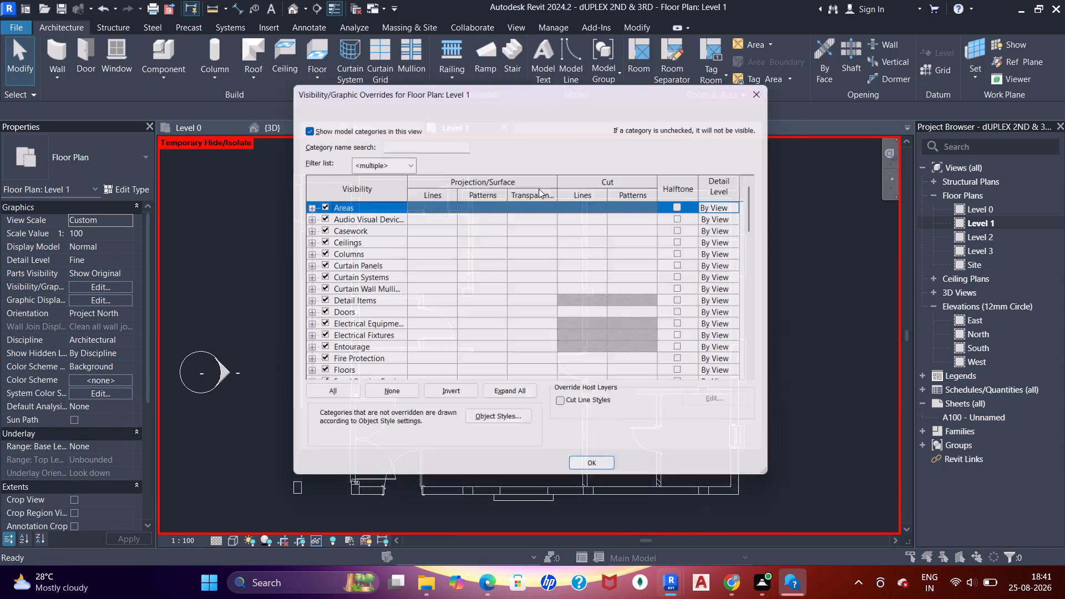
pyautogui.click(539, 108)
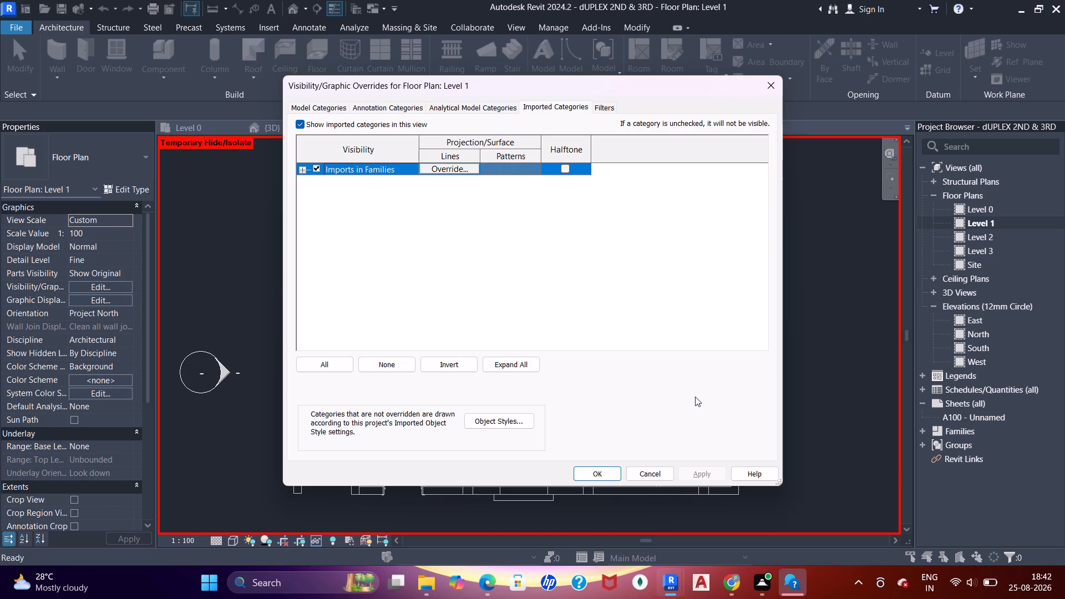
pyautogui.click(605, 475)
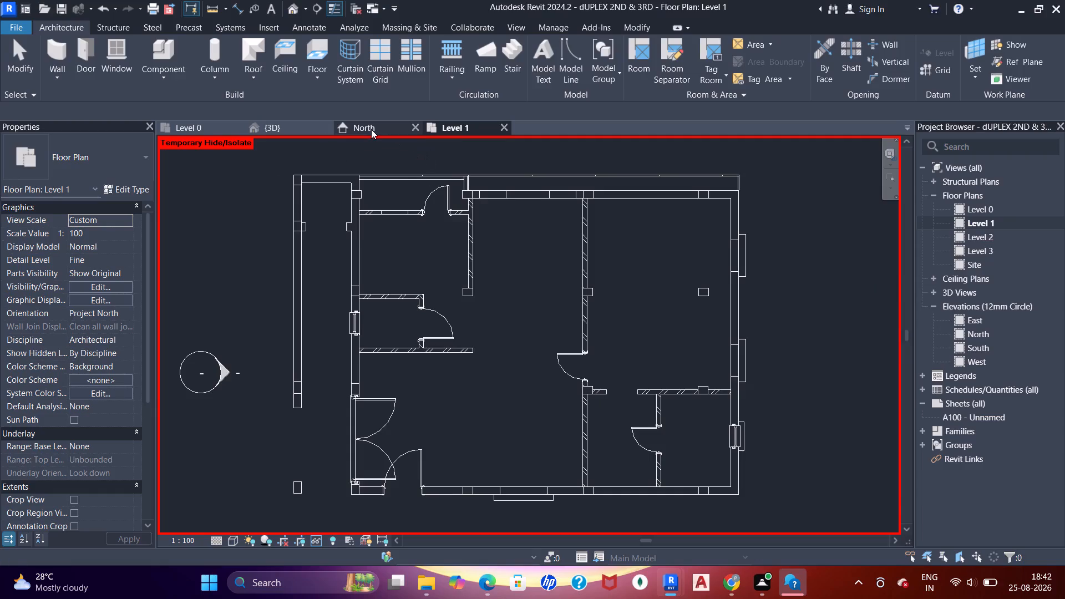
# Copy the PDF plan image from Level 0 and paste it aligned to the Floor Plan: Level 1 view.
pyautogui.click(200, 123)
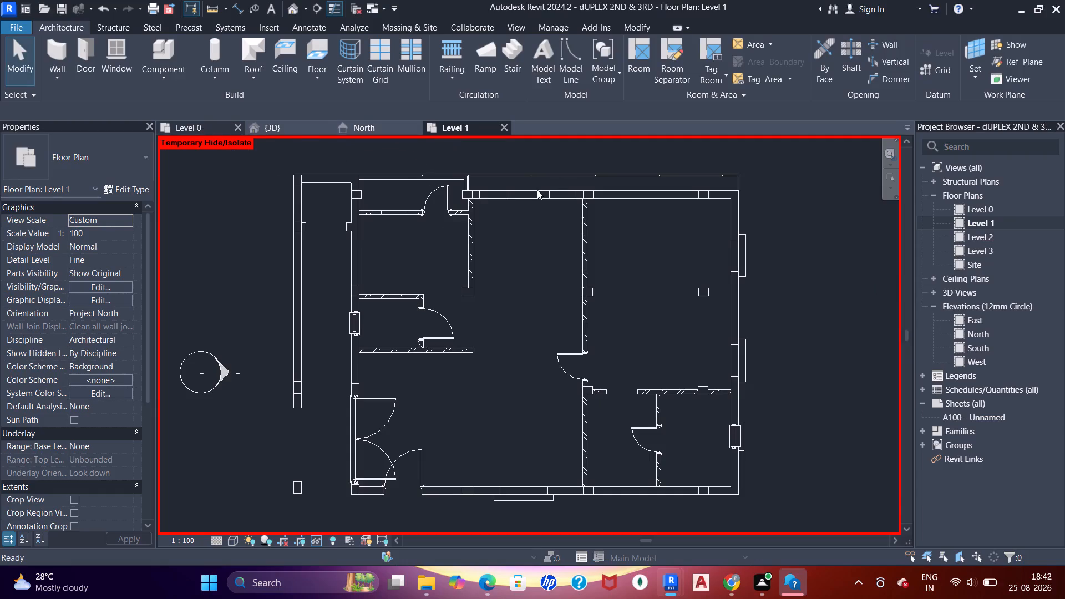
pyautogui.click(592, 194)
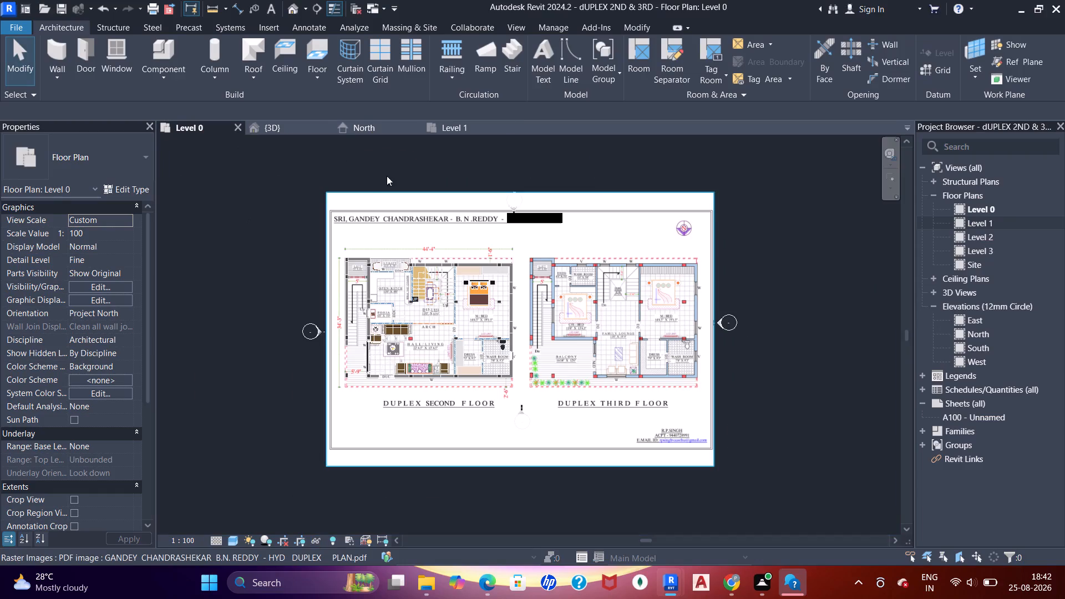
pyautogui.click(409, 215)
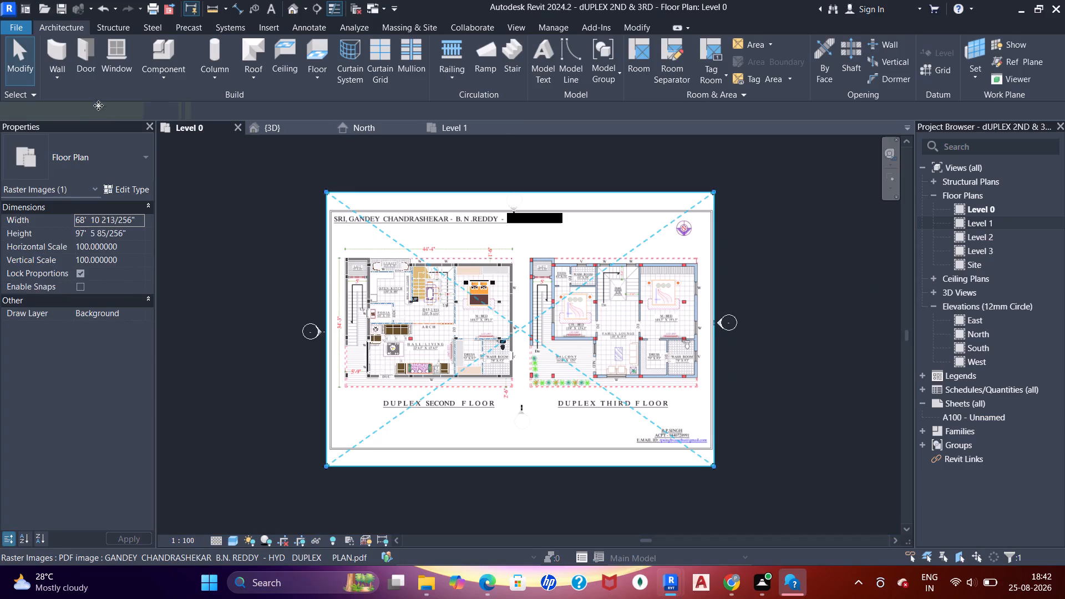
pyautogui.click(135, 60)
pyautogui.click(91, 72)
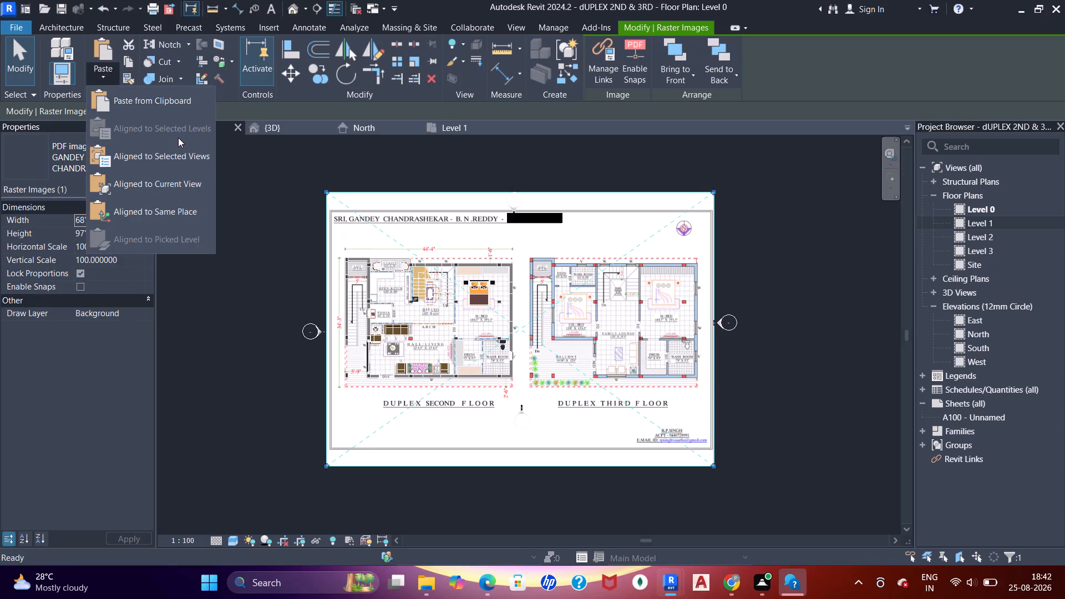
pyautogui.click(193, 154)
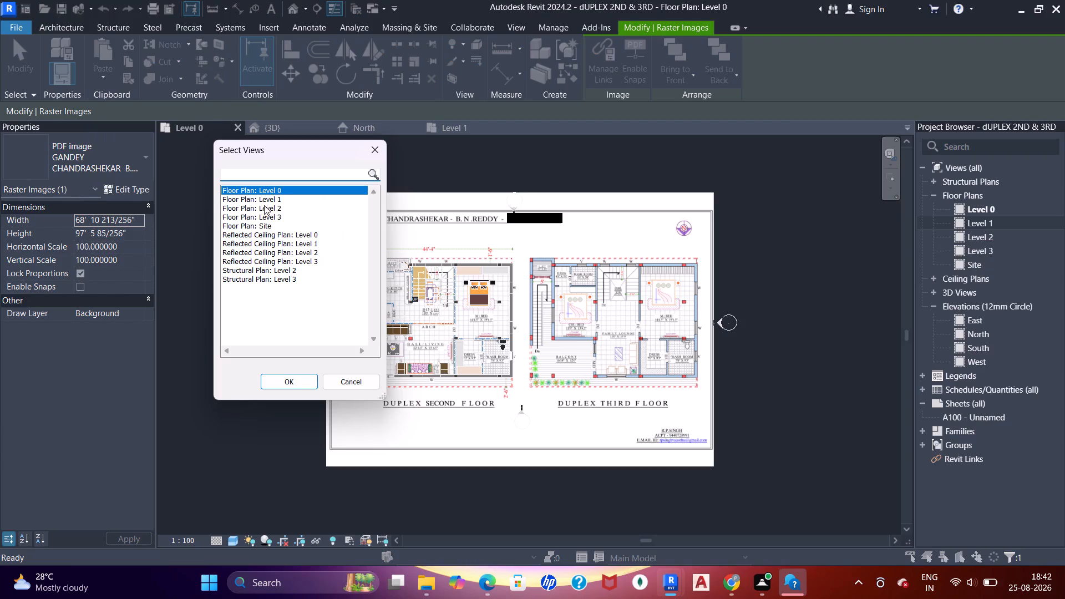
pyautogui.click(262, 197)
pyautogui.click(291, 380)
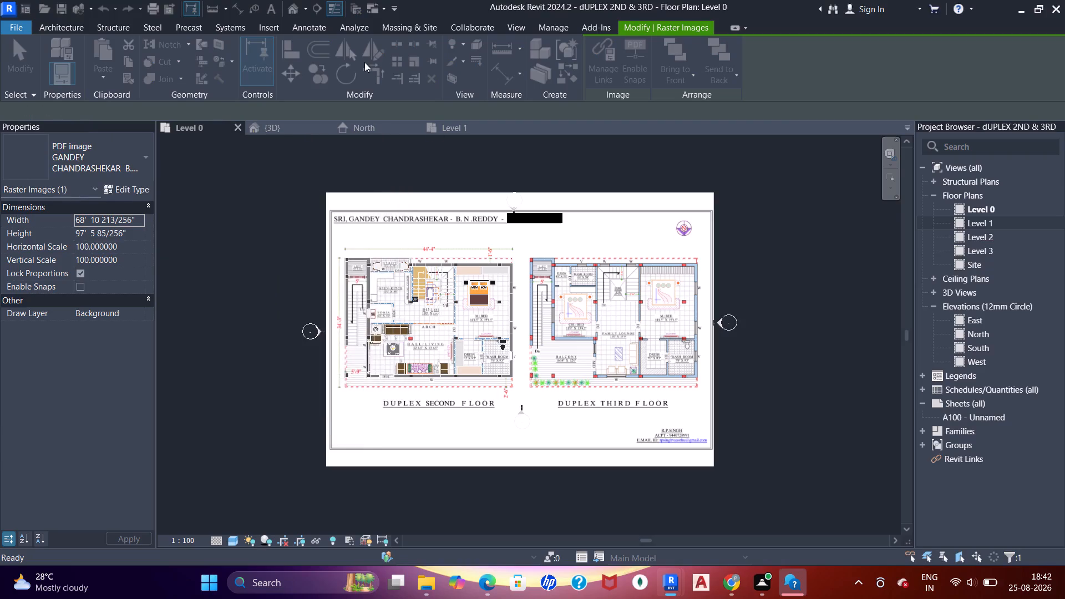
pyautogui.click(432, 125)
pyautogui.scroll(-10, 464, 259)
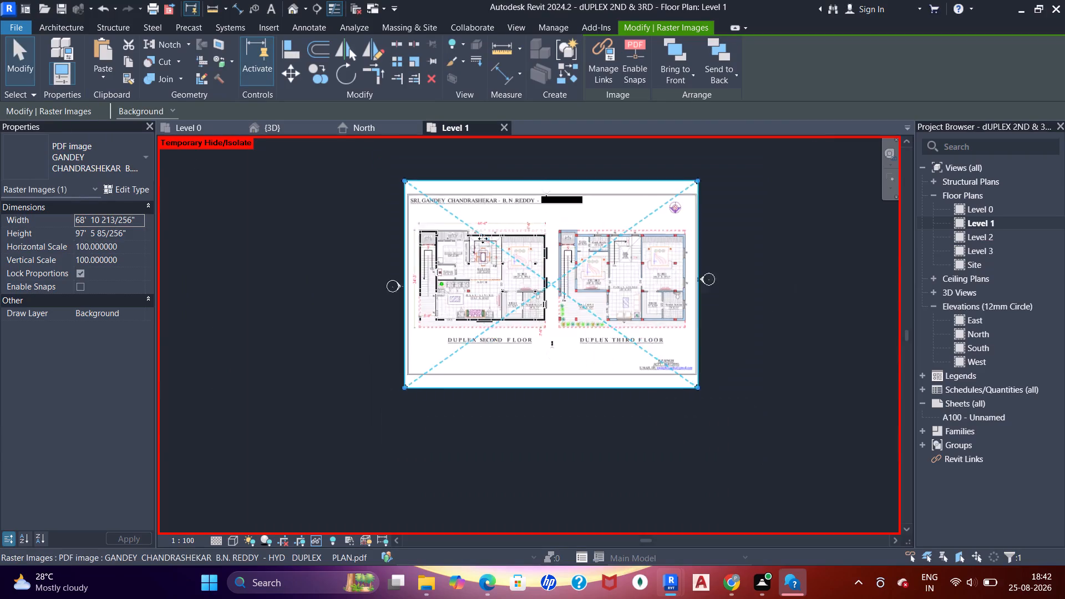
pyautogui.scroll(5, 570, 232)
pyautogui.moveTo(550, 248); pyautogui.dragTo(567, 205, button='middle')
pyautogui.press('Escape')
pyautogui.press('Escape')
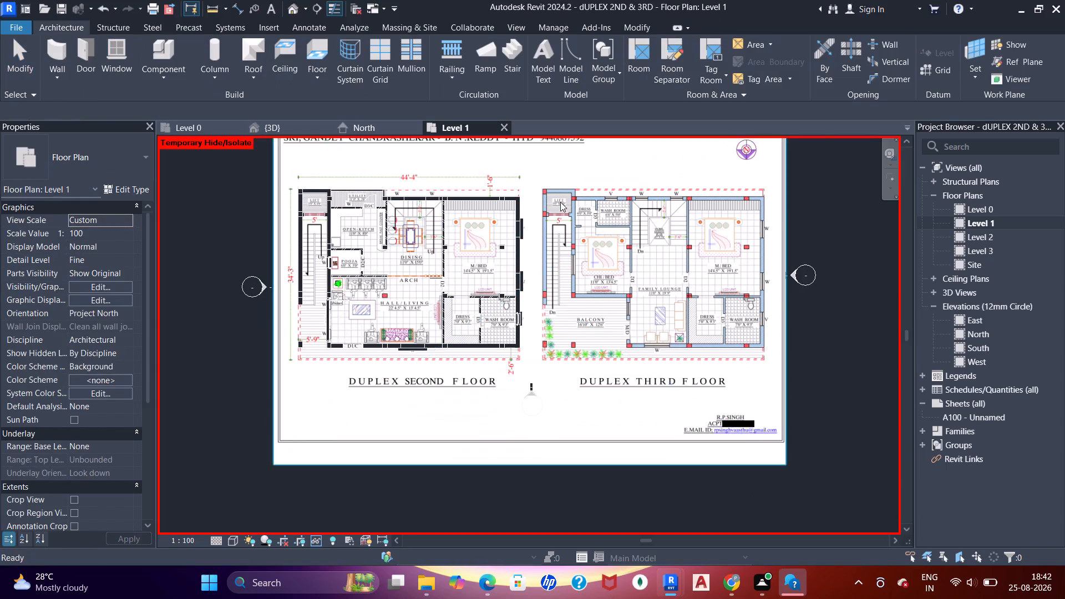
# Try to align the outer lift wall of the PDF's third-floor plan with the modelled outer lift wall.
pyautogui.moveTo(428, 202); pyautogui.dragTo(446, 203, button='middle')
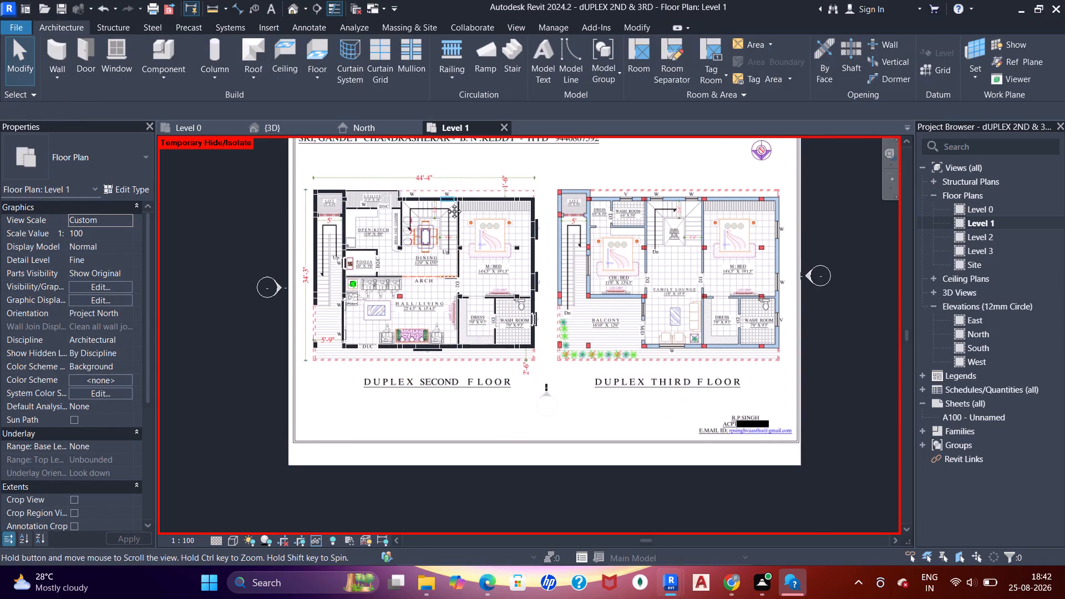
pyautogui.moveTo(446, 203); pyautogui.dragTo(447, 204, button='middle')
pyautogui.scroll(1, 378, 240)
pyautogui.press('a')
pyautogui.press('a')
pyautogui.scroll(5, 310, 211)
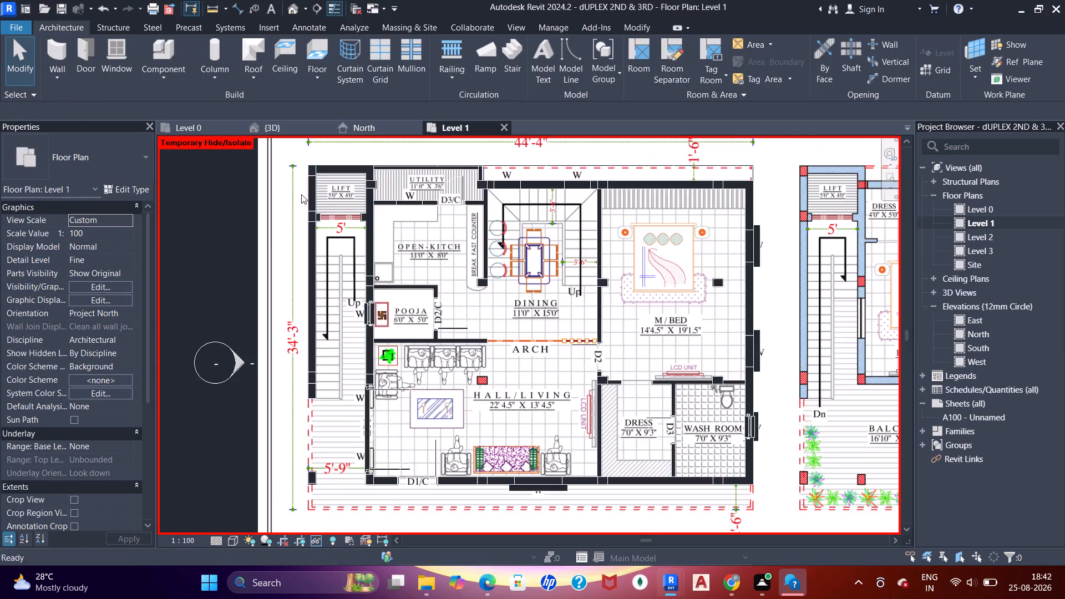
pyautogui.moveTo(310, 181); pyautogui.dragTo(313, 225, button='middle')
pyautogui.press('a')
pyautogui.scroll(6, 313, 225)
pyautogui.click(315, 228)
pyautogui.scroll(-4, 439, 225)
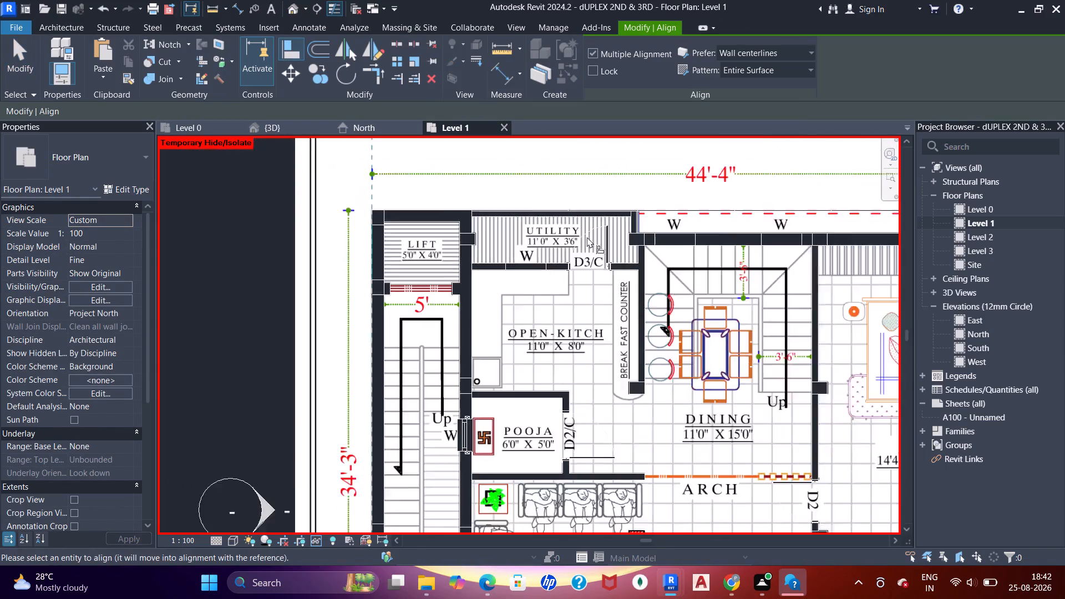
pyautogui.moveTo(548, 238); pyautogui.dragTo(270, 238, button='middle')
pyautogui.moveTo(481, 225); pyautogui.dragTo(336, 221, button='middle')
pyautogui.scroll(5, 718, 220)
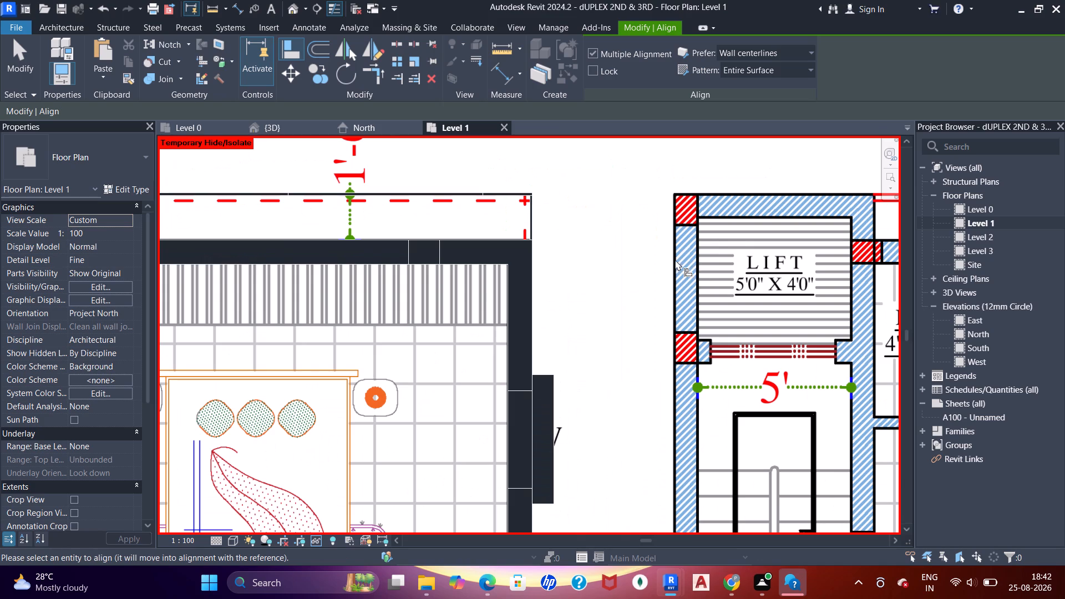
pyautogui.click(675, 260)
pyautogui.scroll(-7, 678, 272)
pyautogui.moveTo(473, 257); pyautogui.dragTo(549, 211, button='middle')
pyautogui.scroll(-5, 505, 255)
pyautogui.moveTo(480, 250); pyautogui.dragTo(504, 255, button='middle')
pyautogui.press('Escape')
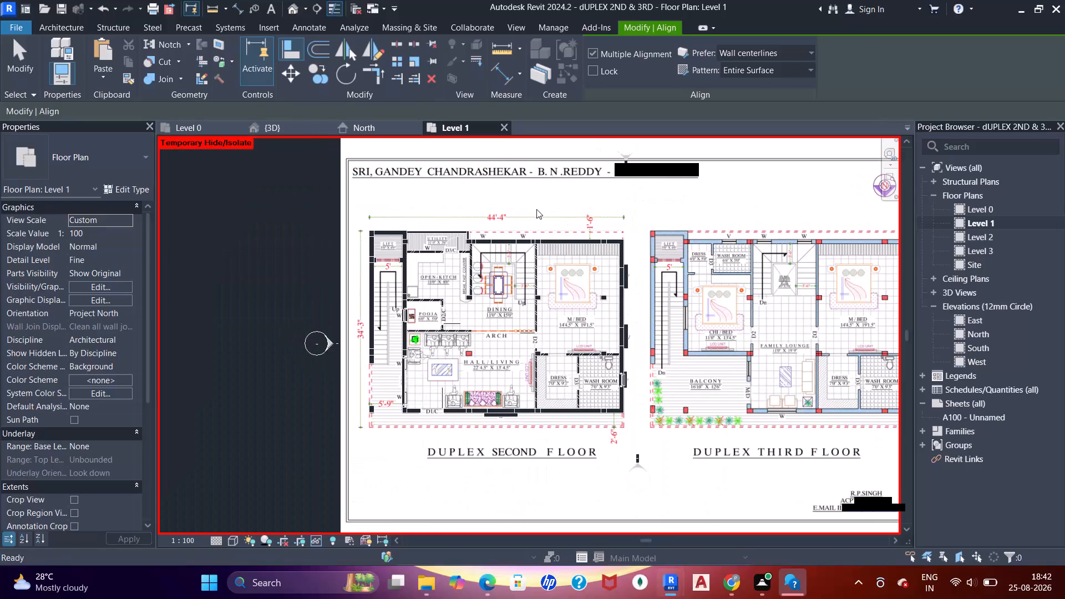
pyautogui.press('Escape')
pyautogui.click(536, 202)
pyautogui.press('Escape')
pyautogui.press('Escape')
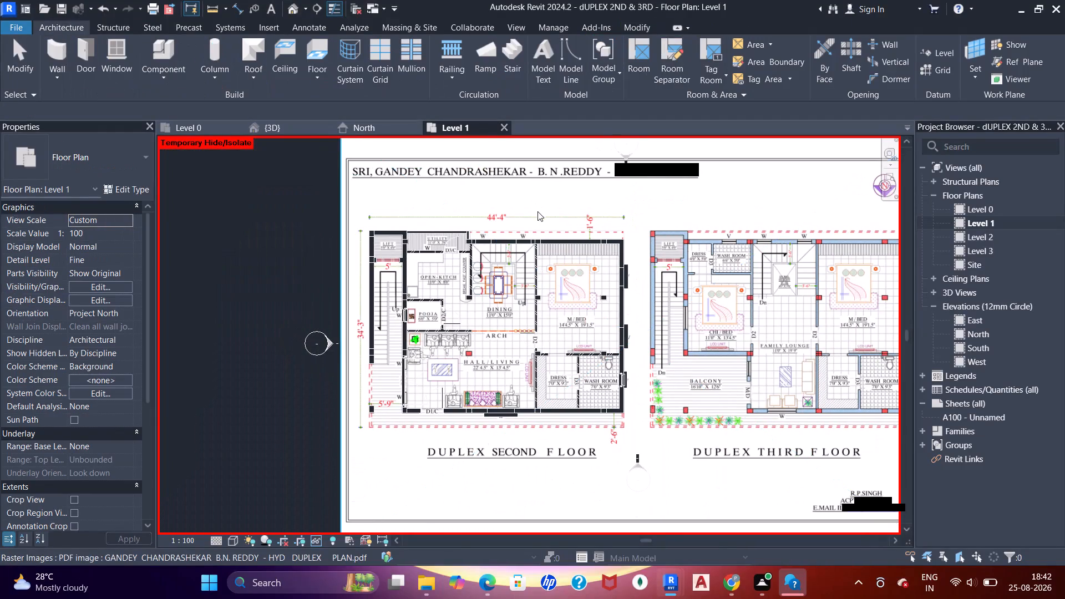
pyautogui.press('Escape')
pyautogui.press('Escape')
# Nudge the PDF plan image horizontally until its third-floor plan lies roughly under the Level 1 walls.
pyautogui.click(554, 192)
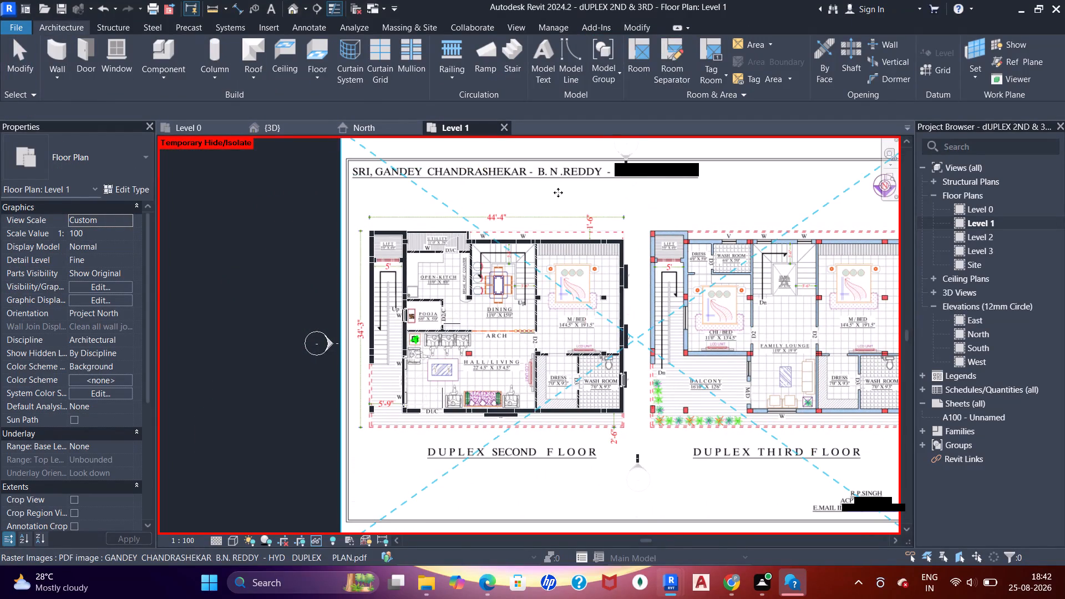
pyautogui.press('Escape')
pyautogui.press('Escape')
pyautogui.press('Left')
pyautogui.press('Left')
pyautogui.press('Left')
pyautogui.press('Left')
pyautogui.click(560, 196)
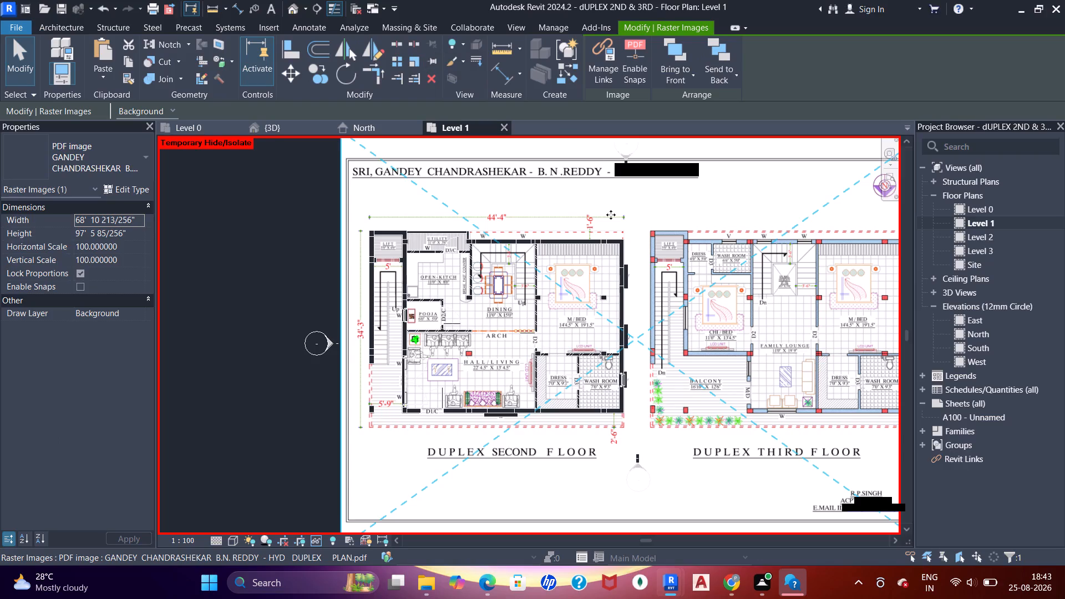
pyautogui.press('Left')
pyautogui.press('Left')
pyautogui.press('Left')
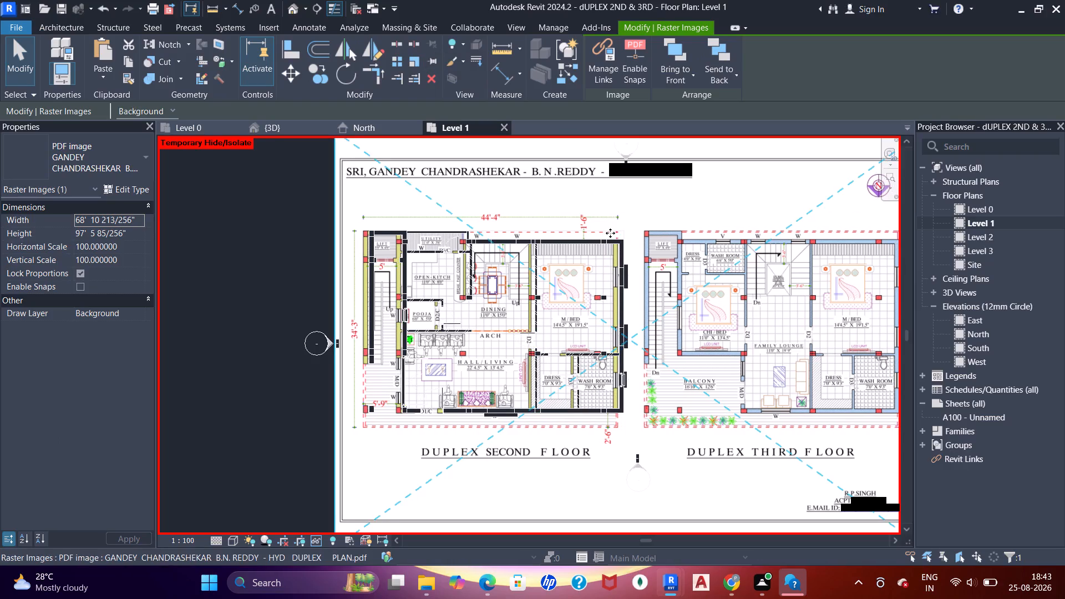
pyautogui.press('Left')
pyautogui.press('Left')
pyautogui.press('Left')
pyautogui.press('Left')
pyautogui.press('Left')
pyautogui.press('Left')
pyautogui.press('Left')
pyautogui.press('Left')
pyautogui.press('Left')
pyautogui.press('Left')
pyautogui.press('Left')
pyautogui.press('Left')
pyautogui.press('Left')
pyautogui.press('Left')
pyautogui.press('Left')
pyautogui.press('Left')
pyautogui.press('Left')
pyautogui.press('Left')
pyautogui.press('Left')
pyautogui.press('Left')
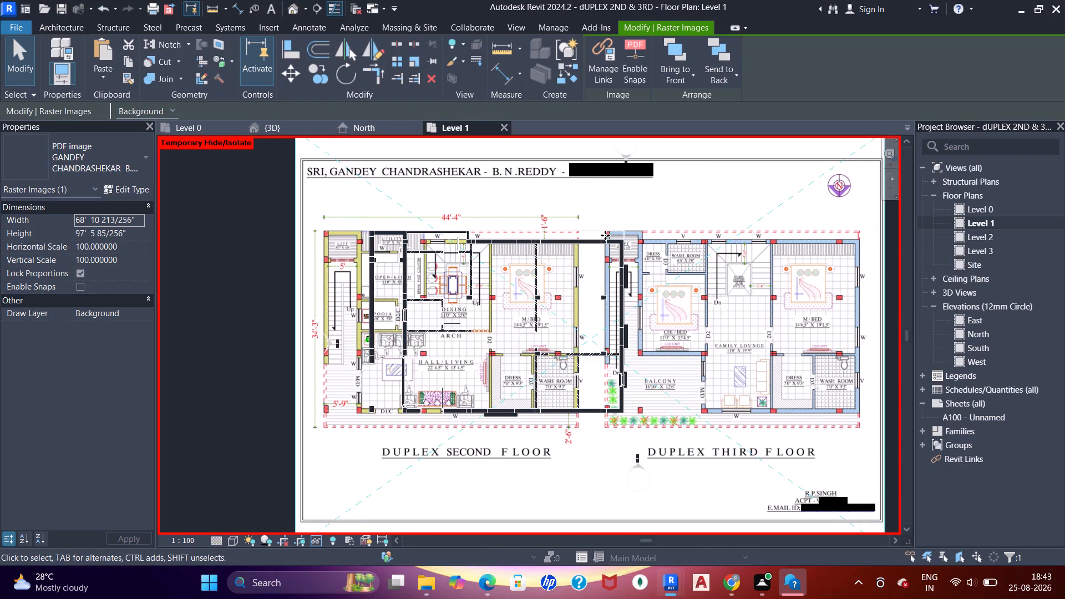
pyautogui.press('Left')
pyautogui.press('Left')
pyautogui.press('Left')
pyautogui.press('Left')
pyautogui.press('Left')
pyautogui.press('Left')
pyautogui.press('Left')
pyautogui.press('Left')
pyautogui.press('Left')
pyautogui.press('Left')
pyautogui.press('Left')
pyautogui.press('Left')
pyautogui.press('Left')
pyautogui.press('Left')
pyautogui.press('Left')
pyautogui.press('Left')
pyautogui.press('Left')
pyautogui.press('Left')
pyautogui.press('Left')
pyautogui.press('Left')
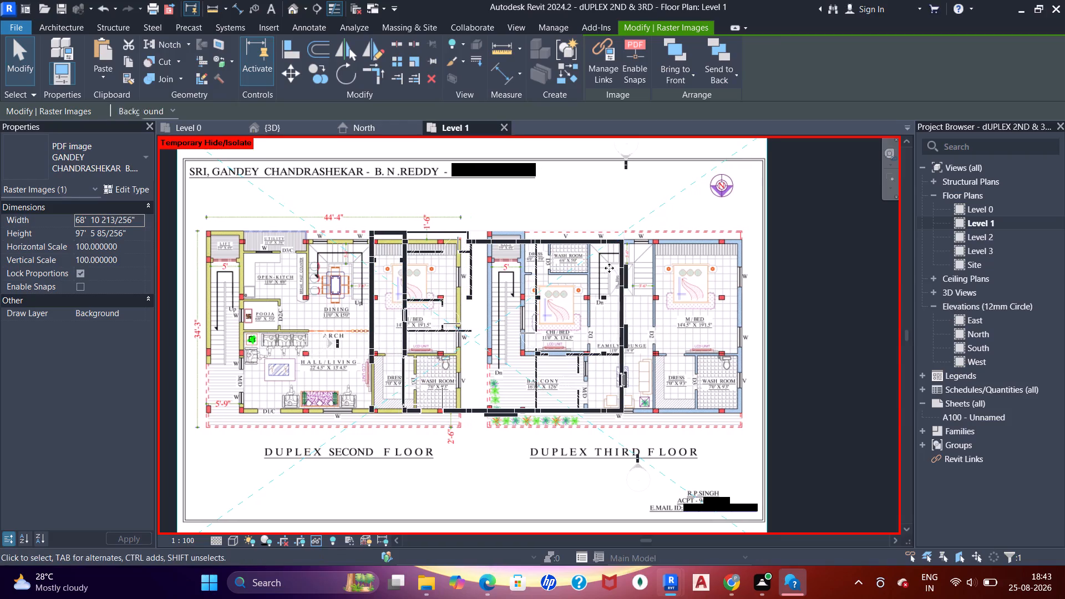
pyautogui.press('Left')
pyautogui.press('Left')
pyautogui.press('Left')
pyautogui.press('Left')
pyautogui.press('Left')
pyautogui.press('Left')
pyautogui.press('Left')
pyautogui.press('Left')
pyautogui.press('Left')
pyautogui.press('Left')
pyautogui.press('Left')
pyautogui.press('Left')
pyautogui.press('Left')
pyautogui.press('Left')
pyautogui.press('Left')
pyautogui.press('Left')
pyautogui.press('Left')
pyautogui.press('Left')
pyautogui.press('Left')
pyautogui.press('Left')
pyautogui.press('Left')
pyautogui.press('Left')
pyautogui.press('Left')
pyautogui.press('Left')
pyautogui.press('Left')
pyautogui.press('Left')
pyautogui.press('Left')
pyautogui.press('Left')
pyautogui.press('Left')
pyautogui.press('Left')
pyautogui.press('Left')
pyautogui.press('Left')
pyautogui.press('Left')
pyautogui.press('Left')
pyautogui.press('Left')
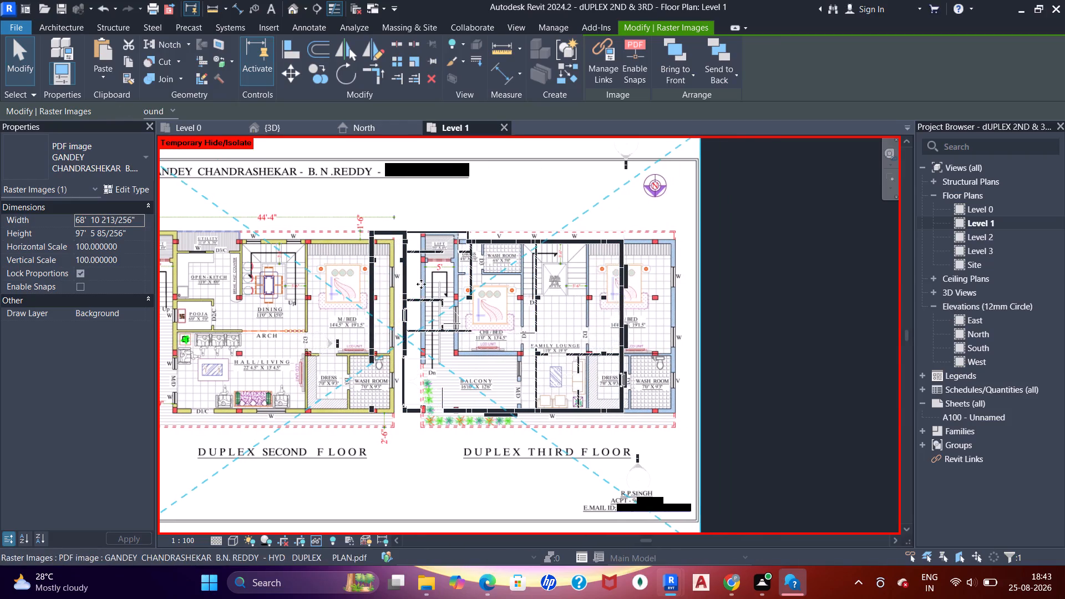
pyautogui.click(423, 284)
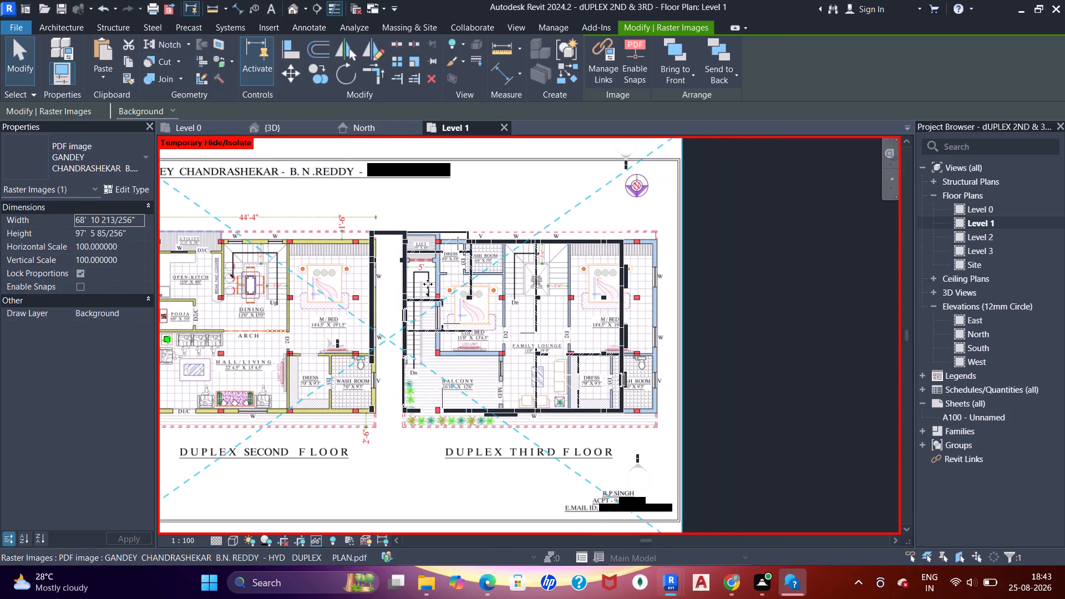
# Fine-adjust the PDF image so the third-floor lift's outer wall and corner column coincide with the modelled ones.
pyautogui.scroll(10, 377, 246)
pyautogui.press('Left')
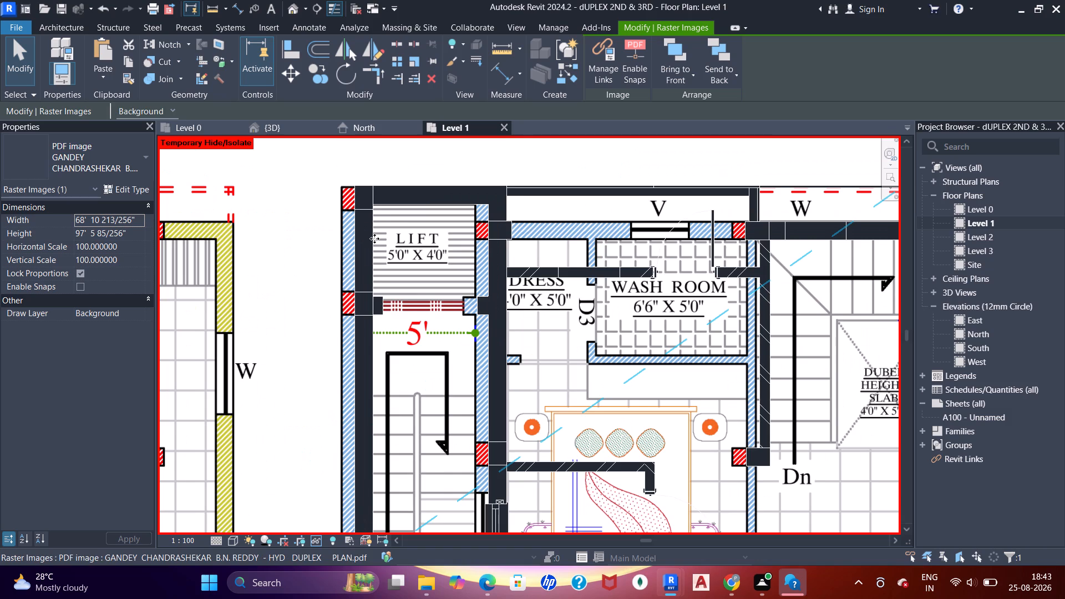
pyautogui.press('Right')
pyautogui.press('Right')
pyautogui.scroll(1, 363, 200)
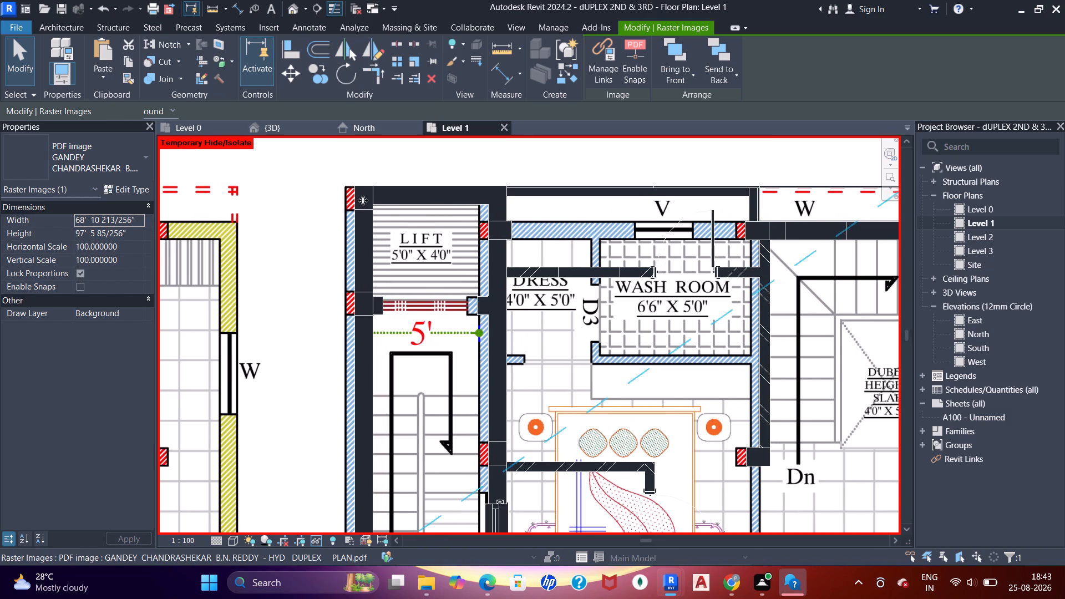
pyautogui.scroll(11, 363, 200)
pyautogui.press('Right')
pyautogui.press('Right')
pyautogui.moveTo(363, 195); pyautogui.dragTo(379, 225, button='middle')
pyautogui.scroll(1, 382, 225)
pyautogui.click(382, 217)
pyautogui.press('Right')
pyautogui.press('Right')
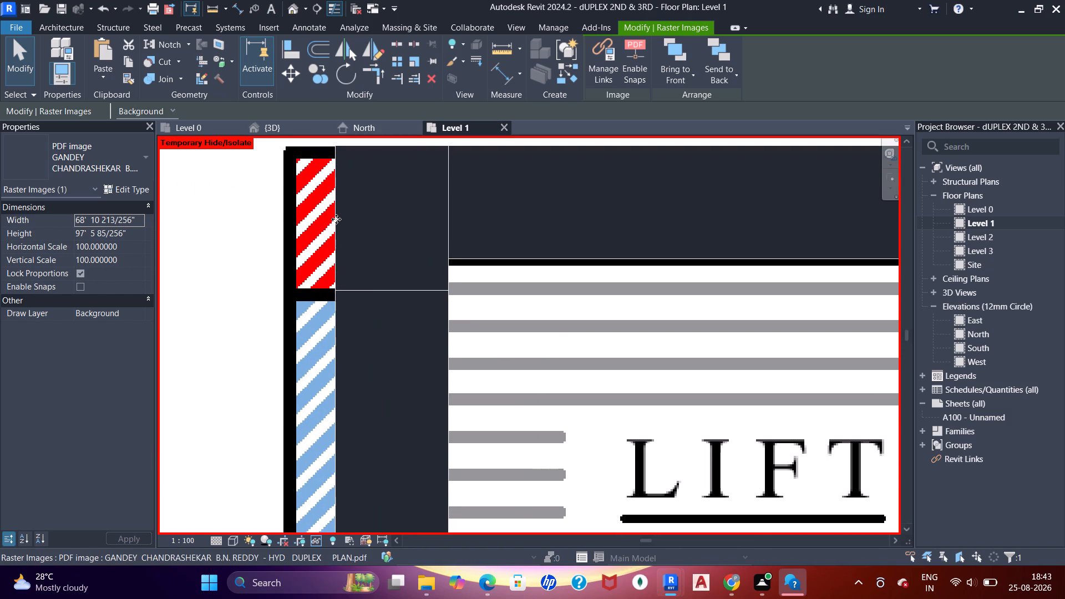
pyautogui.press('Right')
pyautogui.press('Right')
pyautogui.press('Right')
pyautogui.press('Right')
pyautogui.press('Right')
pyautogui.press('Right')
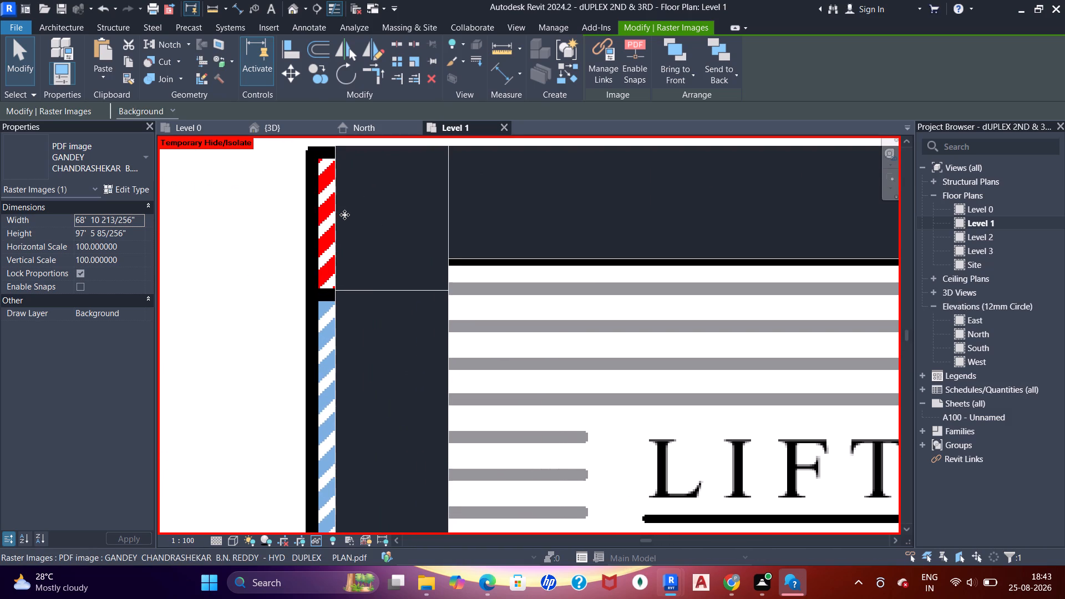
pyautogui.press('Right')
pyautogui.press('Right')
pyautogui.press('Right')
pyautogui.press('Right')
pyautogui.press('Right')
pyautogui.click(361, 230)
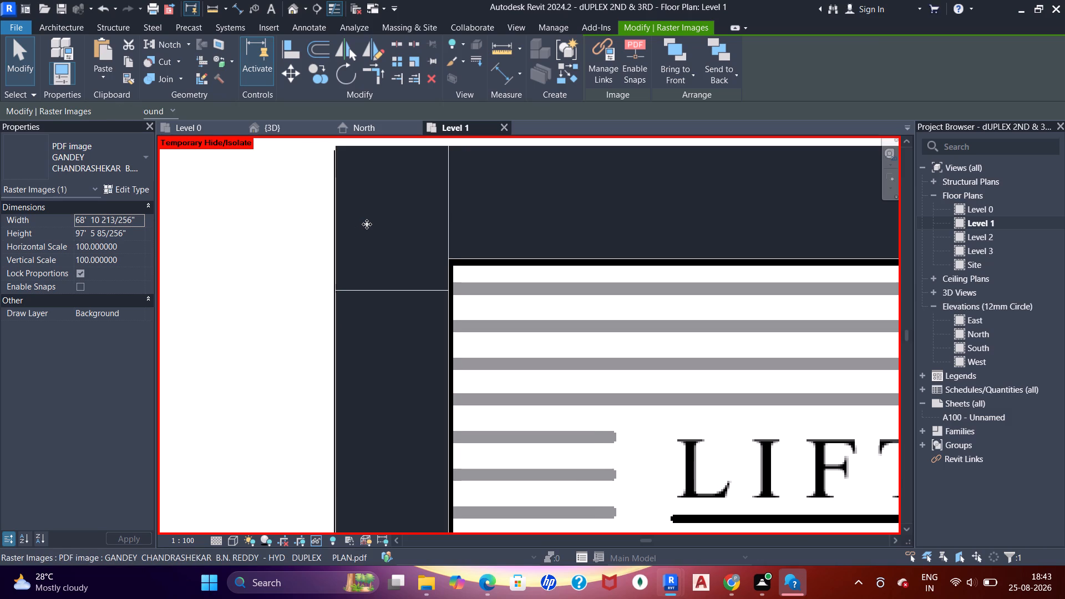
pyautogui.scroll(-12, 367, 224)
pyautogui.moveTo(457, 261); pyautogui.dragTo(445, 212, button='middle')
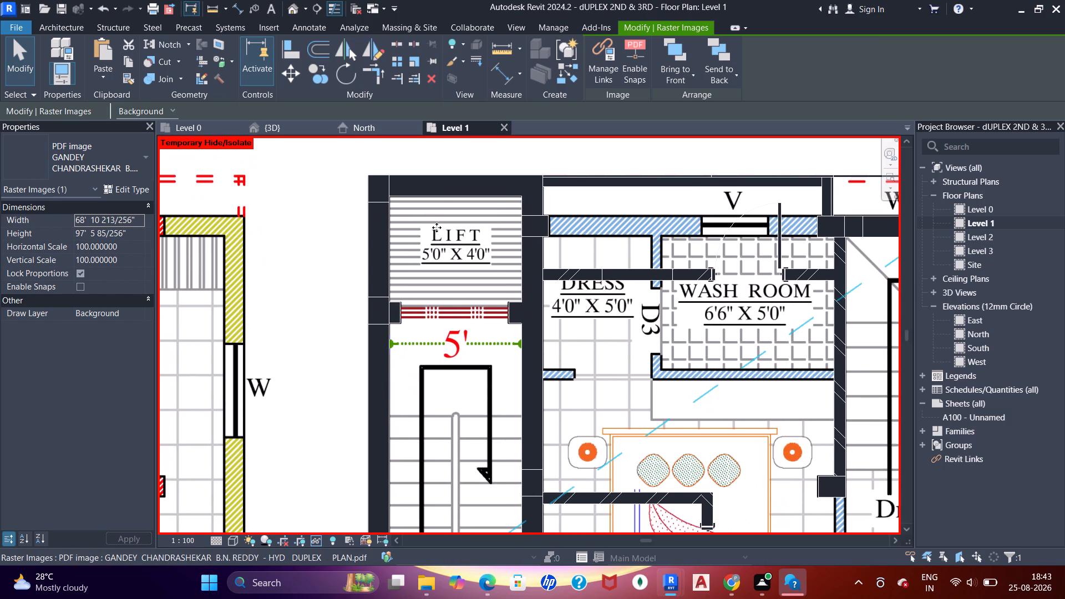
pyautogui.moveTo(448, 222); pyautogui.dragTo(398, 207, button='middle')
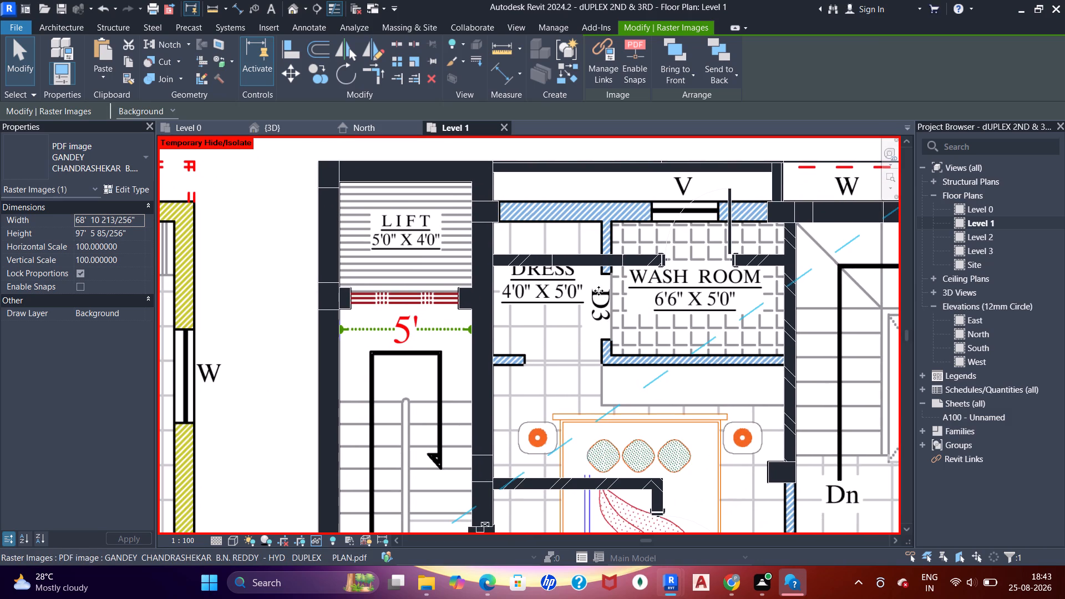
pyautogui.press('Escape')
pyautogui.press('Escape')
pyautogui.press('Escape')
# Compare the copied Level 1 walls and doors with the third-floor plan around the bedrooms, balcony and family lounge.
pyautogui.scroll(-5, 606, 268)
pyautogui.moveTo(600, 270); pyautogui.dragTo(529, 233, button='middle')
pyautogui.scroll(-1, 577, 236)
pyautogui.moveTo(586, 256); pyautogui.dragTo(578, 205, button='middle')
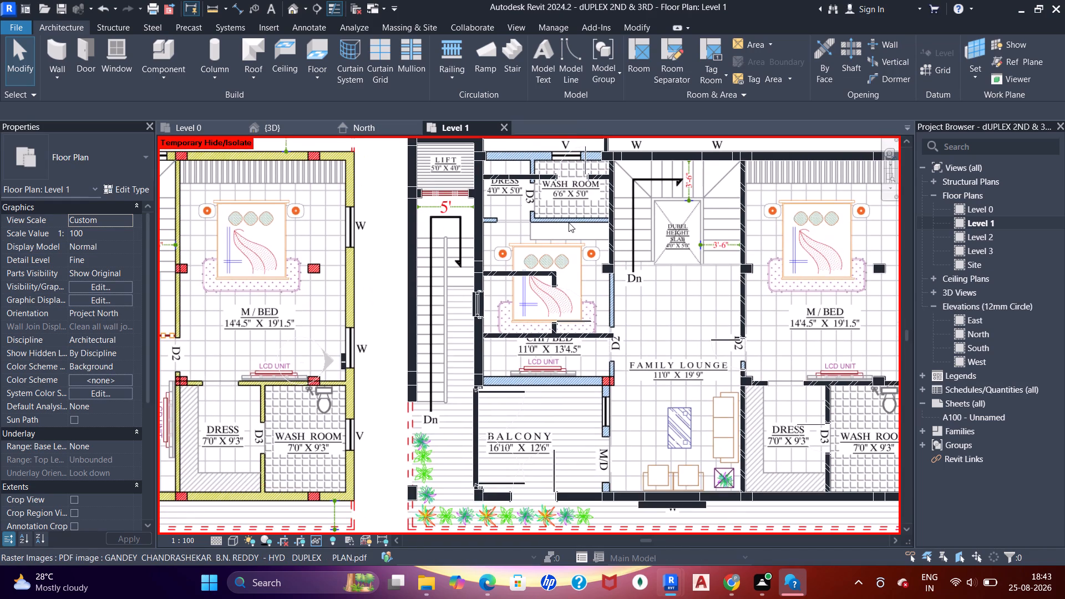
pyautogui.scroll(-2, 561, 226)
pyautogui.scroll(3, 559, 319)
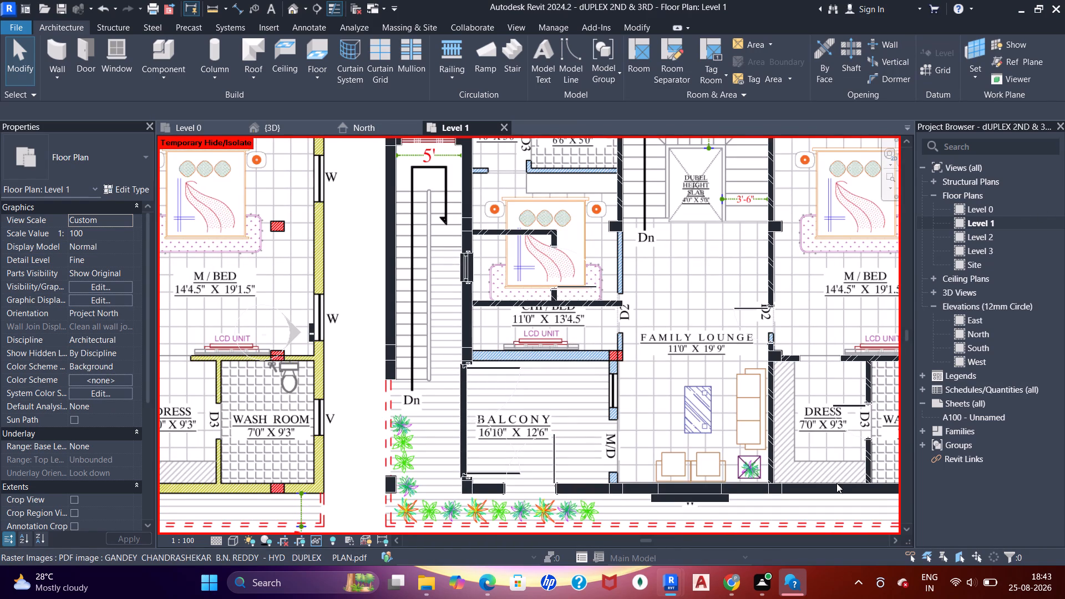
pyautogui.moveTo(737, 317); pyautogui.dragTo(713, 336, button='middle')
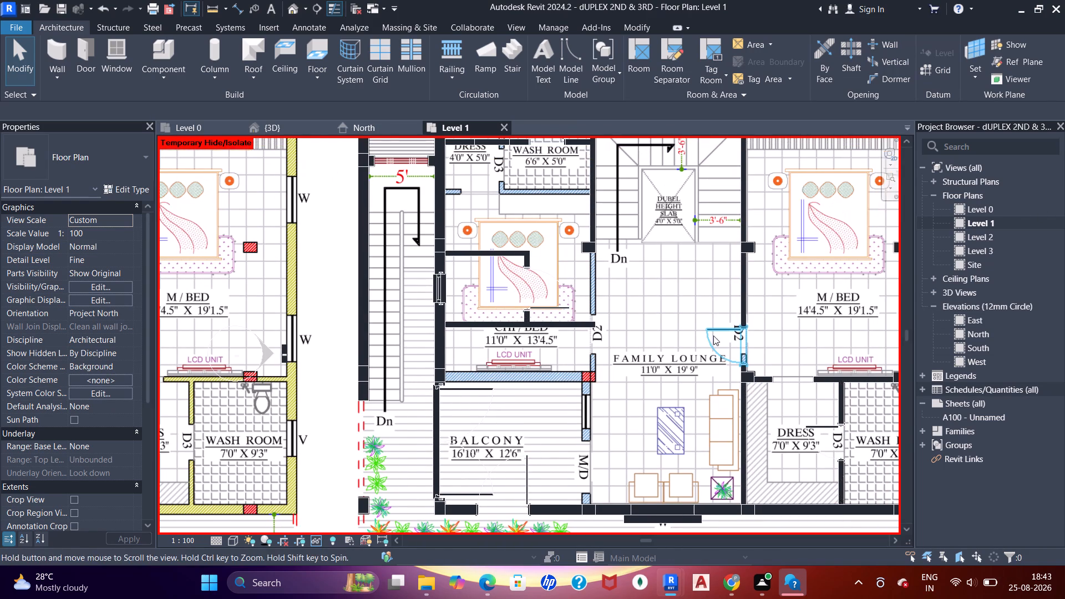
pyautogui.moveTo(713, 336); pyautogui.dragTo(708, 339, button='middle')
pyautogui.moveTo(785, 318); pyautogui.dragTo(611, 312, button='middle')
pyautogui.scroll(1, 572, 260)
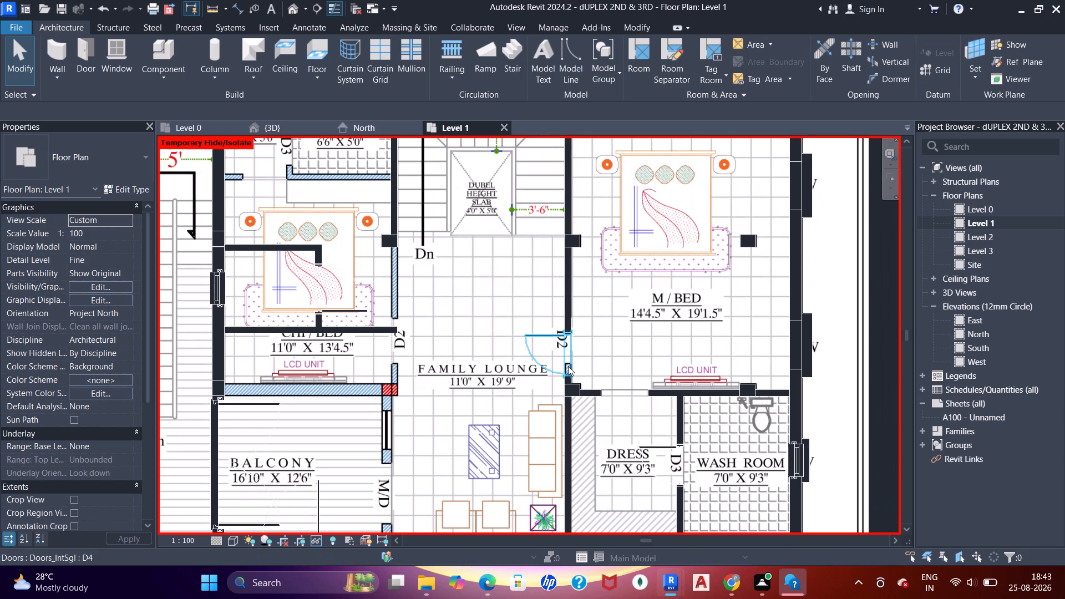
# Select the D4 door between the family lounge and master bedroom and inspect it in the 3D view.
pyautogui.click(569, 337)
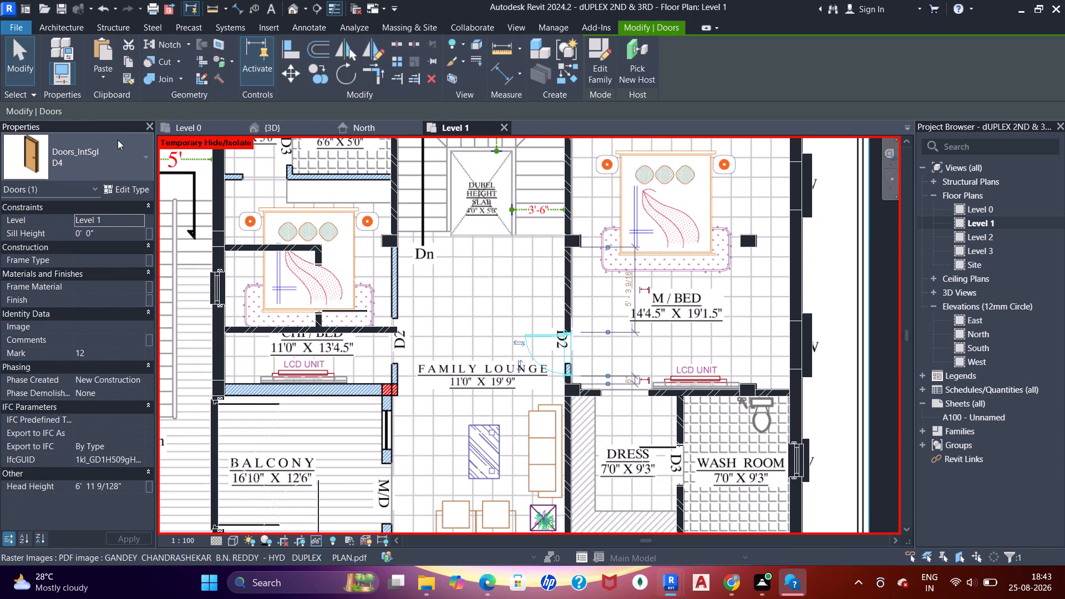
pyautogui.click(269, 124)
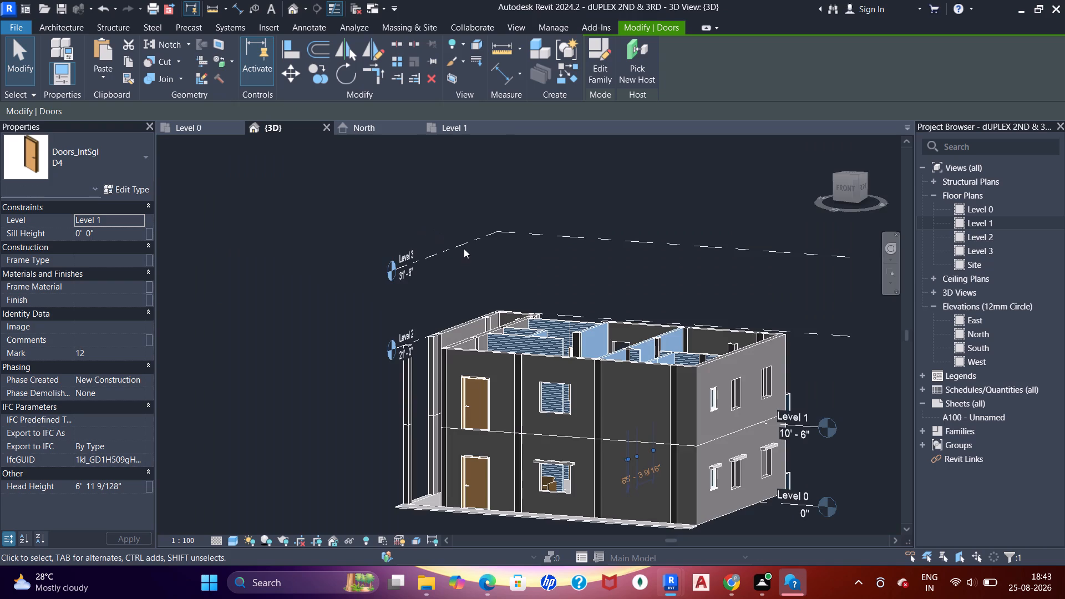
pyautogui.moveTo(534, 347); pyautogui.dragTo(470, 407, button='middle')
pyautogui.moveTo(463, 346); pyautogui.dragTo(445, 146, button='middle')
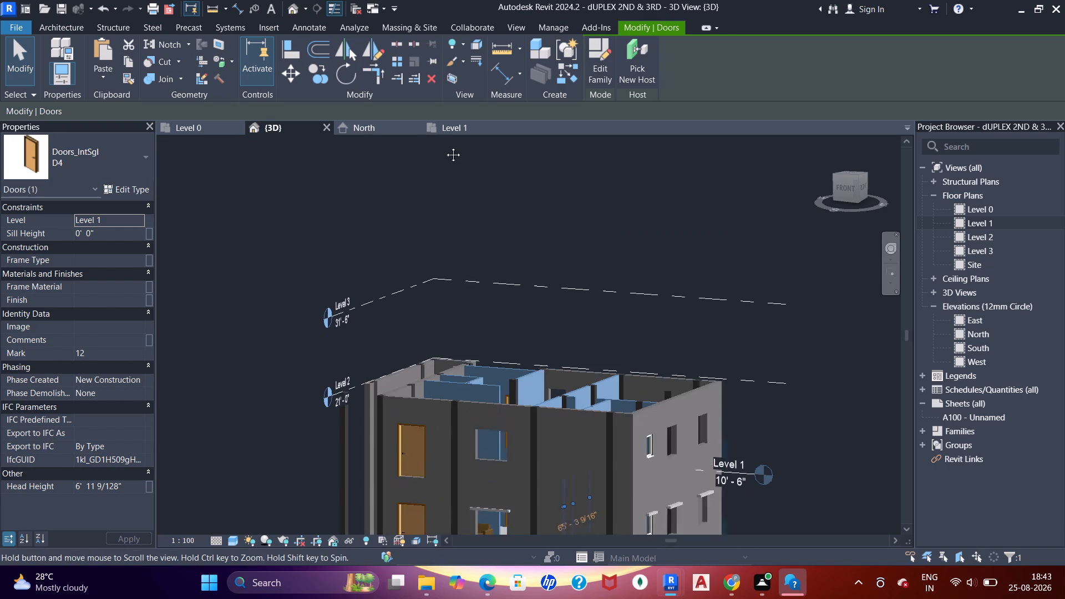
pyautogui.moveTo(445, 146); pyautogui.dragTo(445, 119, button='middle')
pyautogui.moveTo(534, 299); pyautogui.dragTo(438, 354, button='middle')
pyautogui.moveTo(446, 377); pyautogui.dragTo(362, 433, button='middle')
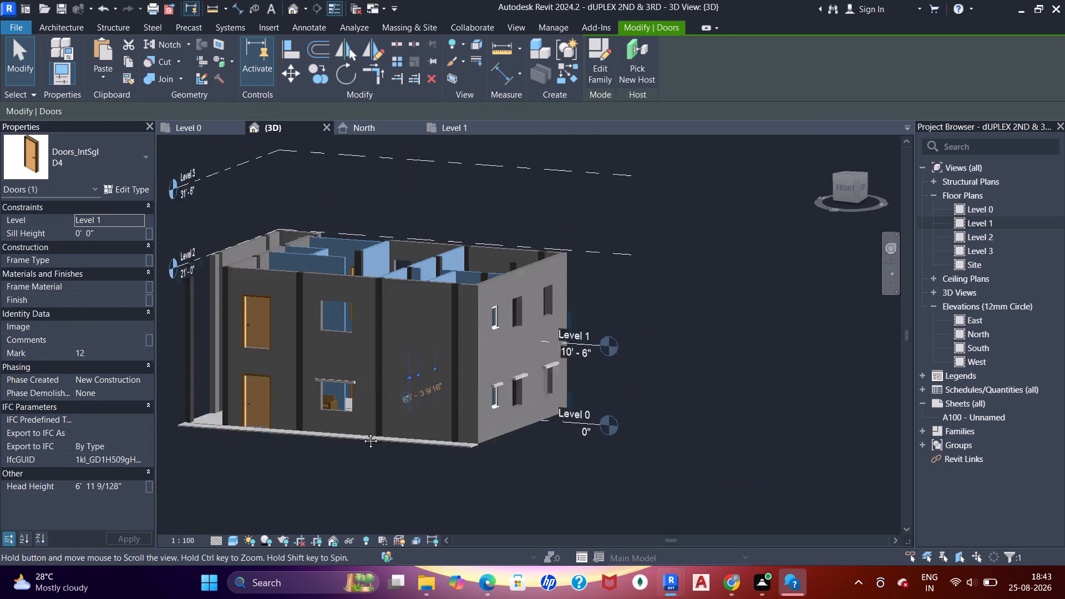
pyautogui.moveTo(362, 433); pyautogui.dragTo(352, 443, button='middle')
pyautogui.scroll(1, 404, 368)
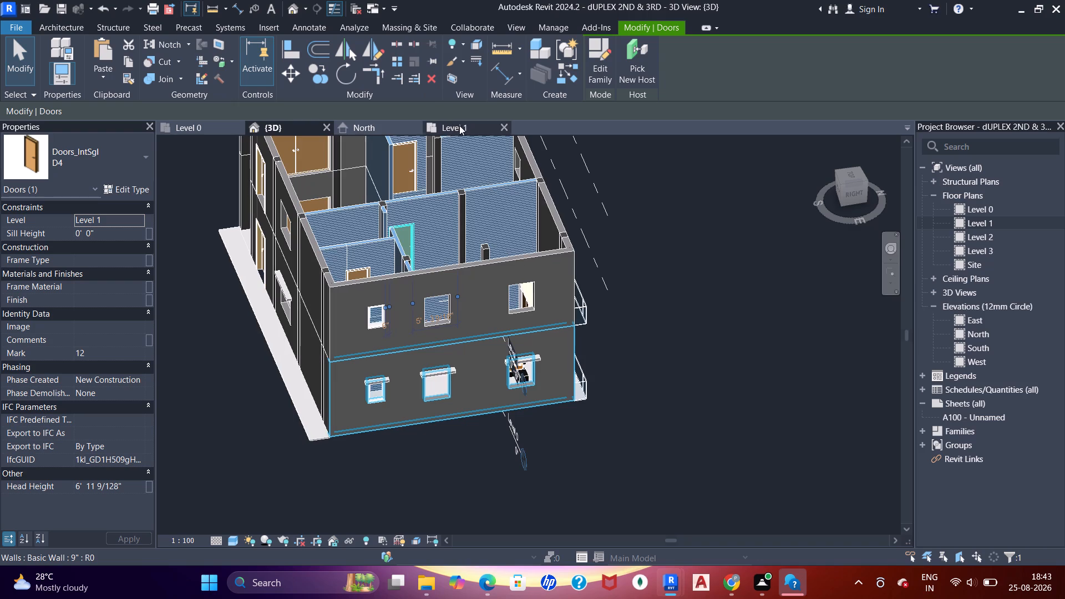
# Return to the Level 1 floor plan and check the copied walls and doors around the balcony and family lounge against the PDF.
pyautogui.click(455, 128)
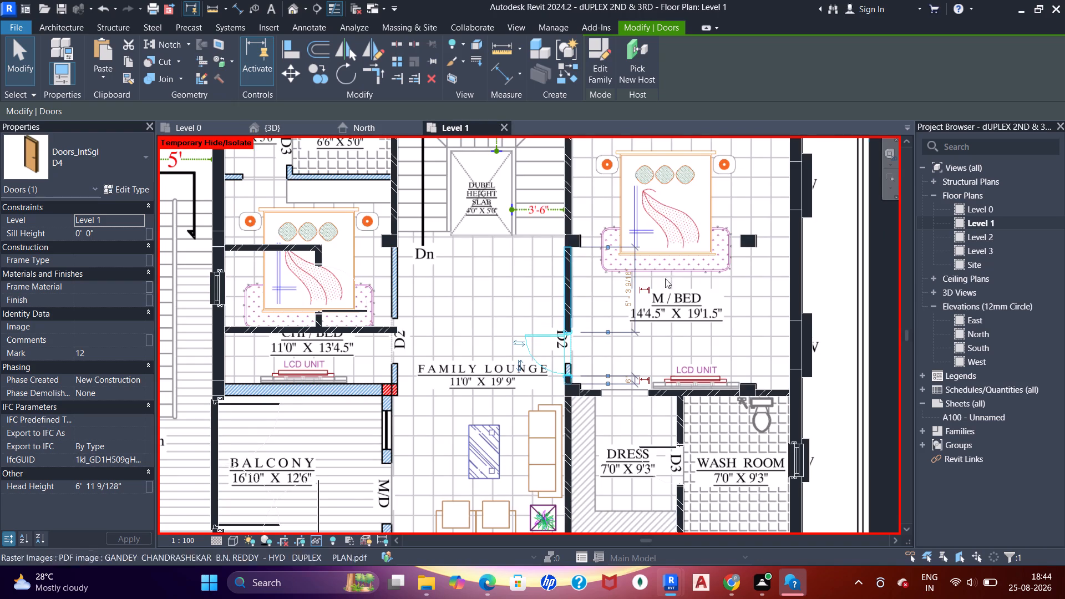
pyautogui.scroll(-3, 600, 275)
pyautogui.moveTo(540, 252); pyautogui.dragTo(419, 273, button='middle')
pyautogui.moveTo(714, 266); pyautogui.dragTo(709, 260, button='right')
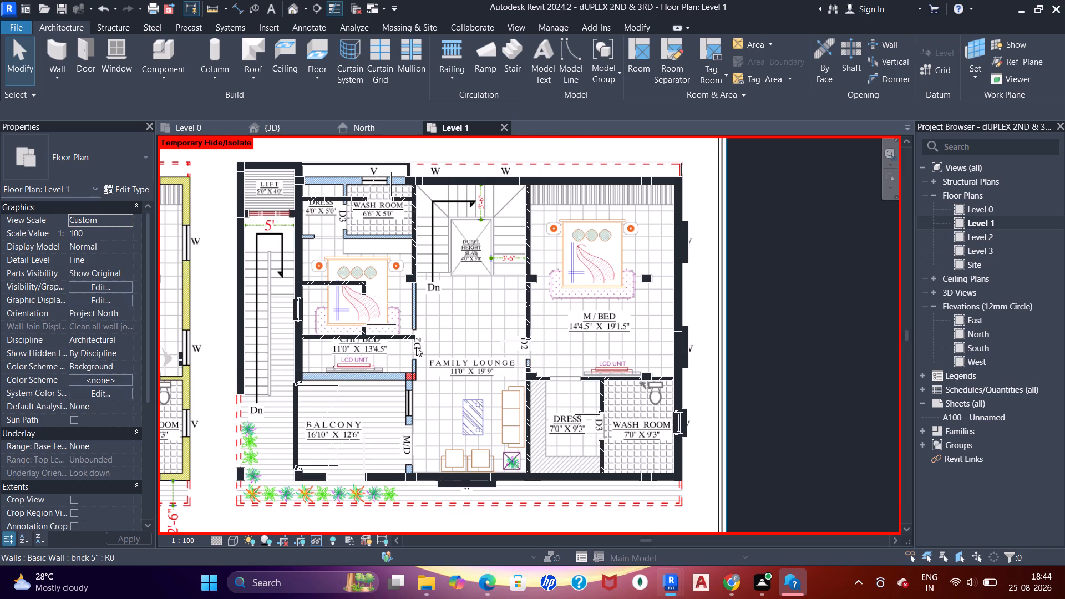
pyautogui.scroll(5, 424, 368)
pyautogui.scroll(-4, 404, 318)
pyautogui.moveTo(418, 348); pyautogui.dragTo(422, 268, button='middle')
pyautogui.scroll(5, 379, 418)
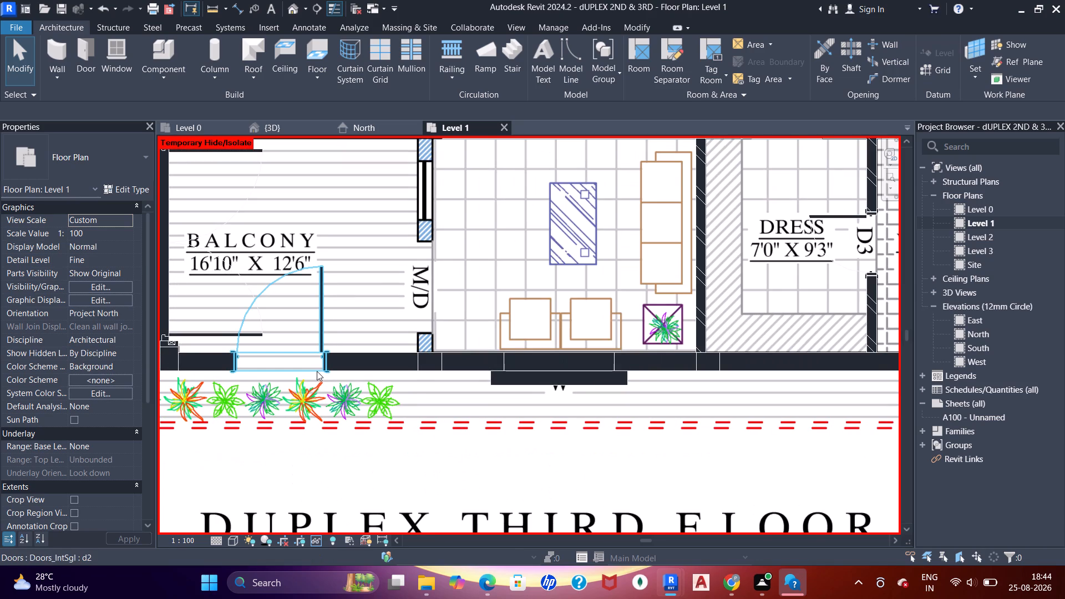
pyautogui.scroll(-2, 317, 365)
pyautogui.moveTo(492, 271); pyautogui.dragTo(437, 337, button='middle')
pyautogui.scroll(-3, 466, 318)
pyautogui.moveTo(464, 301); pyautogui.dragTo(503, 326, button='middle')
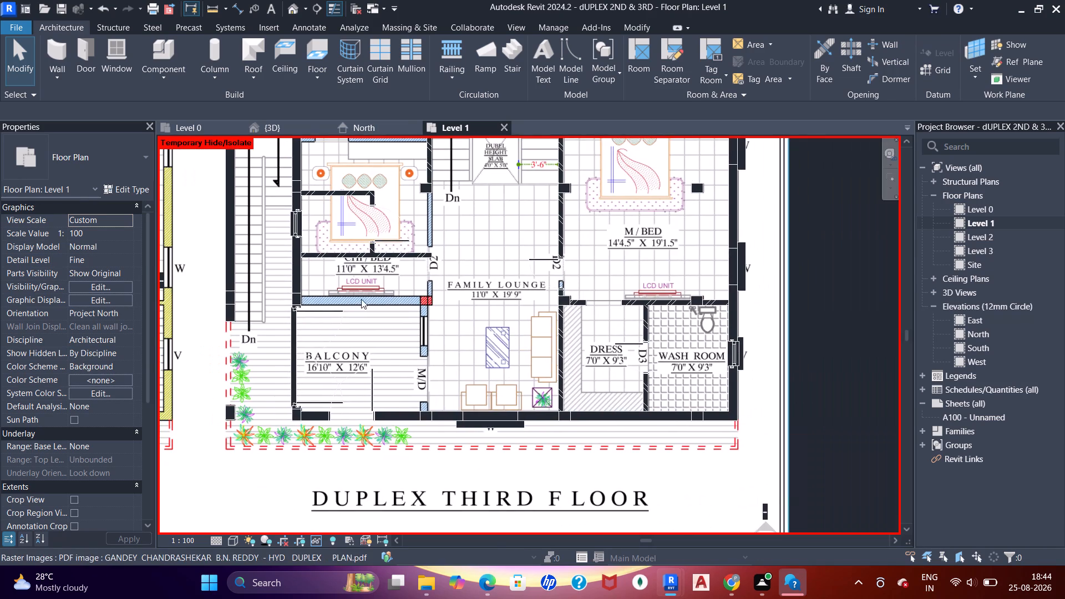
# Examine the junction of the children's bedroom wall, corner column and MD door at the balcony against the PDF.
pyautogui.moveTo(333, 270); pyautogui.dragTo(339, 384, button='middle')
pyautogui.scroll(5, 333, 408)
pyautogui.scroll(6, 267, 445)
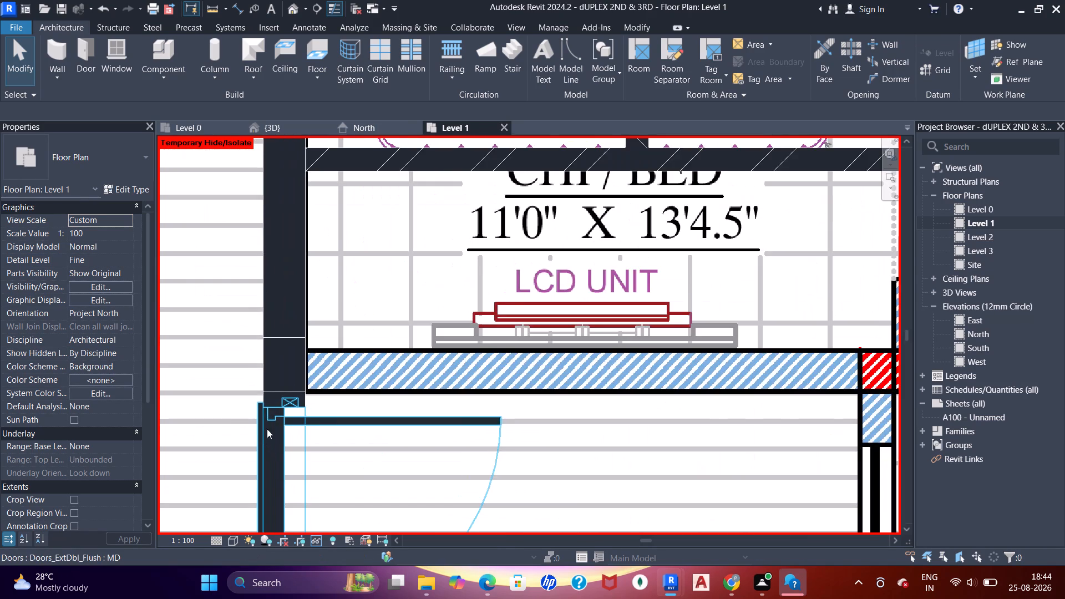
pyautogui.scroll(3, 273, 419)
pyautogui.press('Escape')
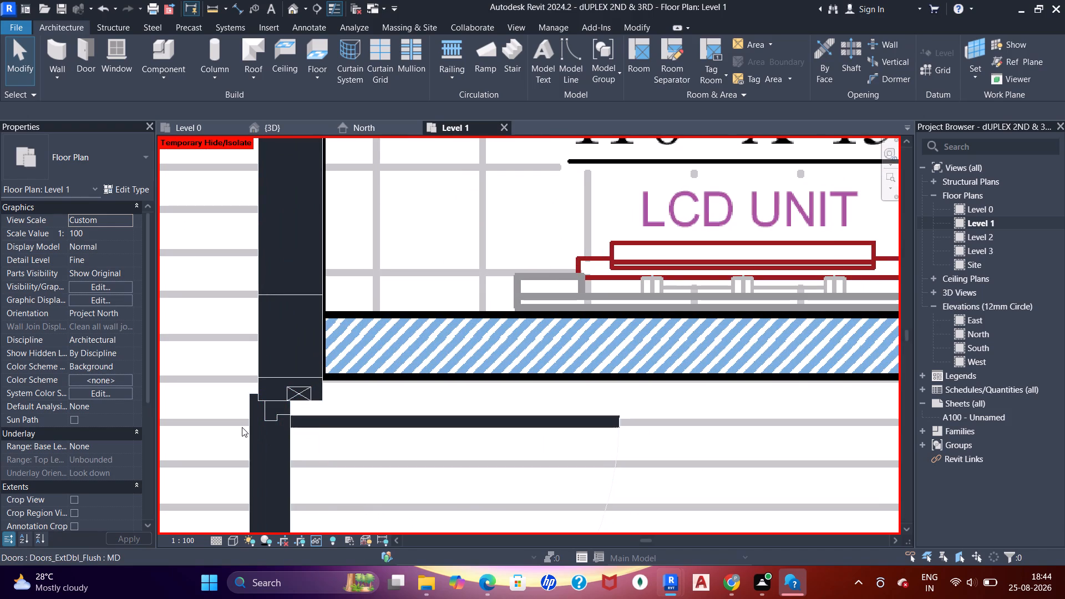
pyautogui.press('Tab')
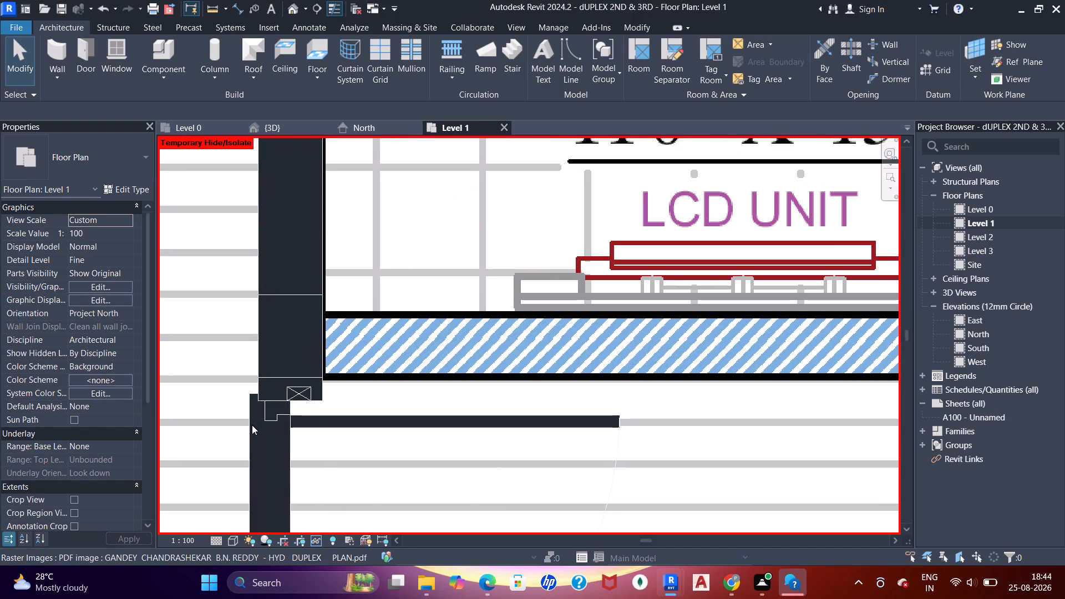
pyautogui.click(252, 425)
pyautogui.press('Tab')
pyautogui.press('Escape')
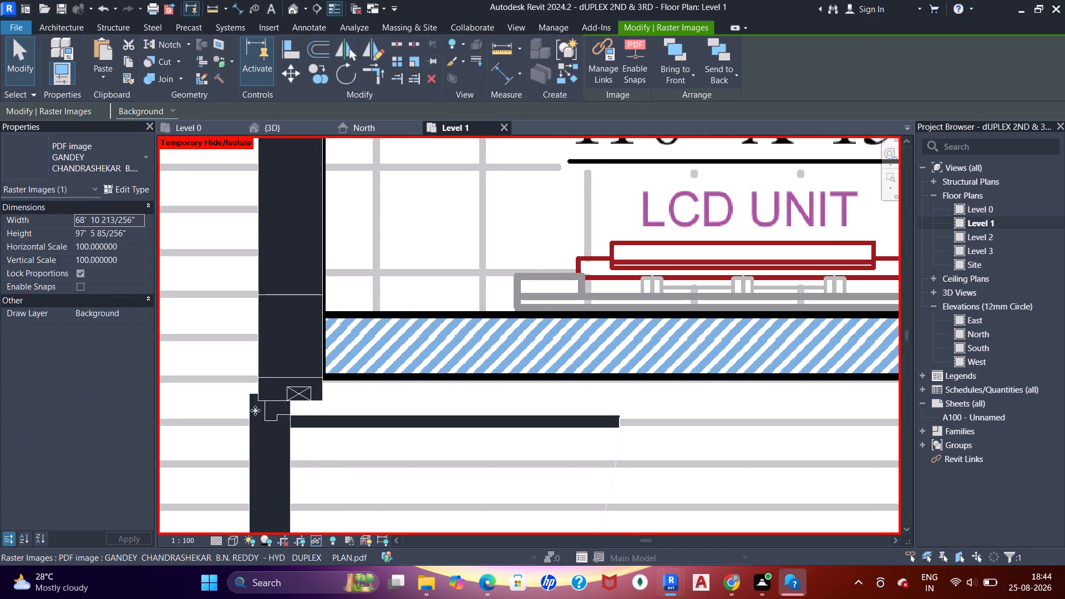
pyautogui.press('Tab')
pyautogui.click(252, 409)
pyautogui.press('Escape')
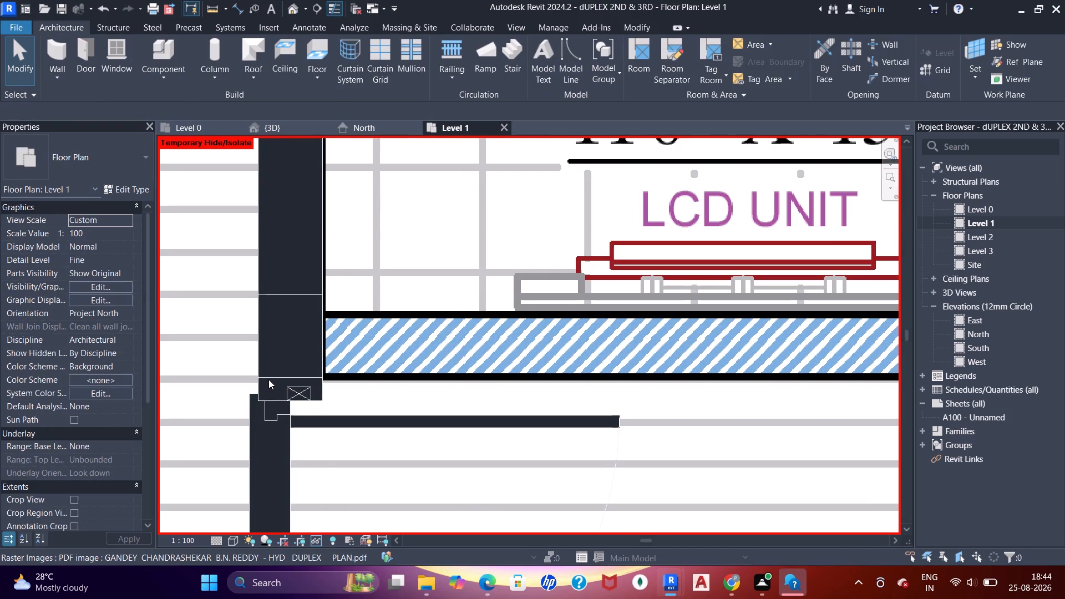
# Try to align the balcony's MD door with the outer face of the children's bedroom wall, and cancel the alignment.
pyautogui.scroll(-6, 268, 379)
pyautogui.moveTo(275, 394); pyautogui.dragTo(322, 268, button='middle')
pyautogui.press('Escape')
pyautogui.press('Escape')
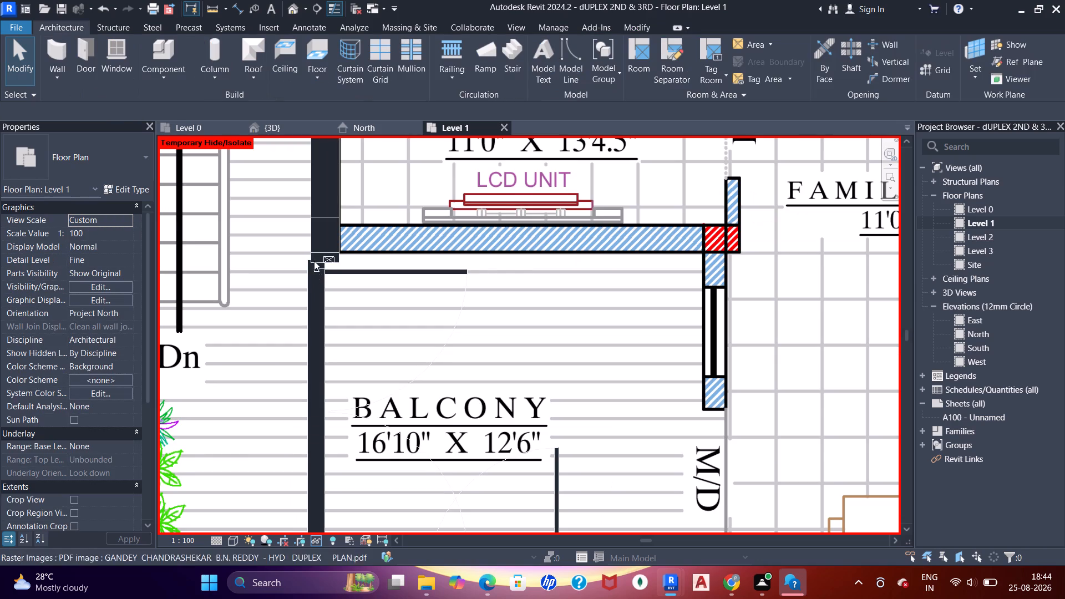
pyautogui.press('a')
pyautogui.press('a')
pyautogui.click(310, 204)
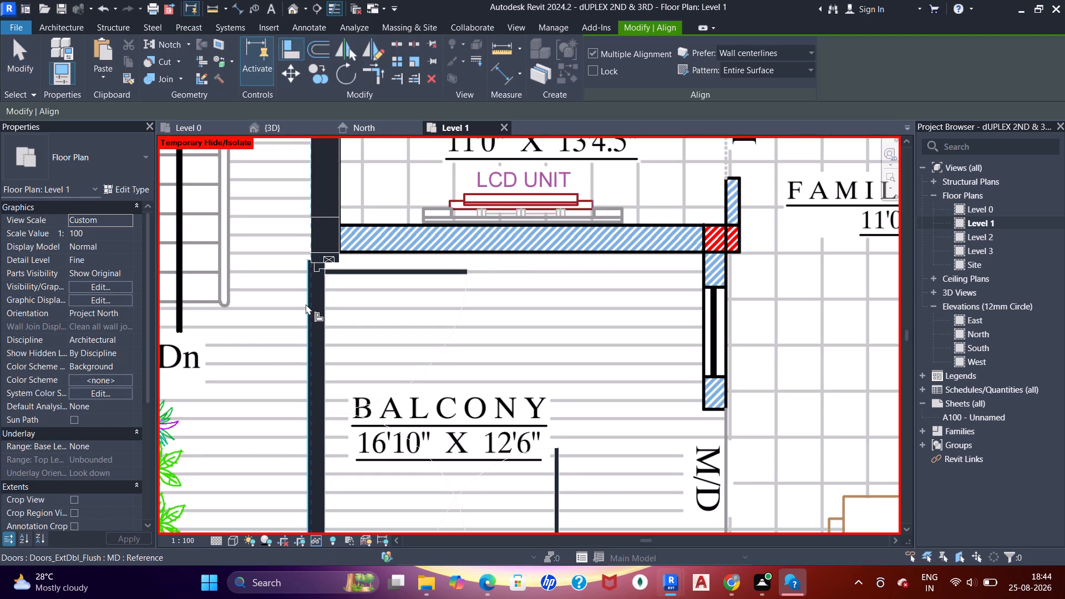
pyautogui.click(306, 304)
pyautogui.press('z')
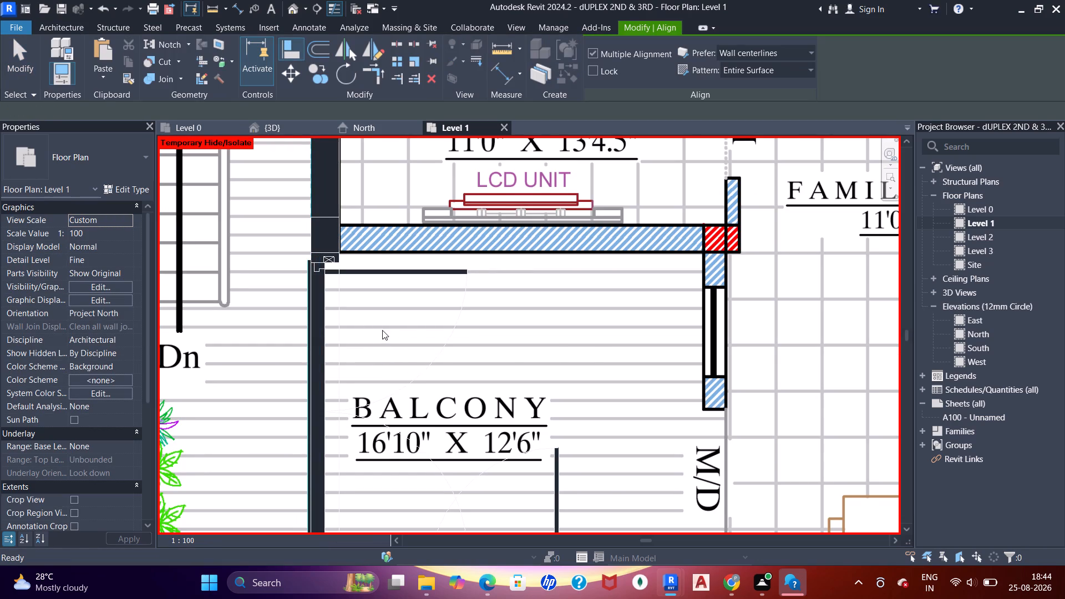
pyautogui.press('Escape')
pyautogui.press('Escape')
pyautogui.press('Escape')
# Compare the walls, doors and windows around the family lounge, dress and wash rooms with the third-floor PDF.
pyautogui.scroll(-6, 319, 214)
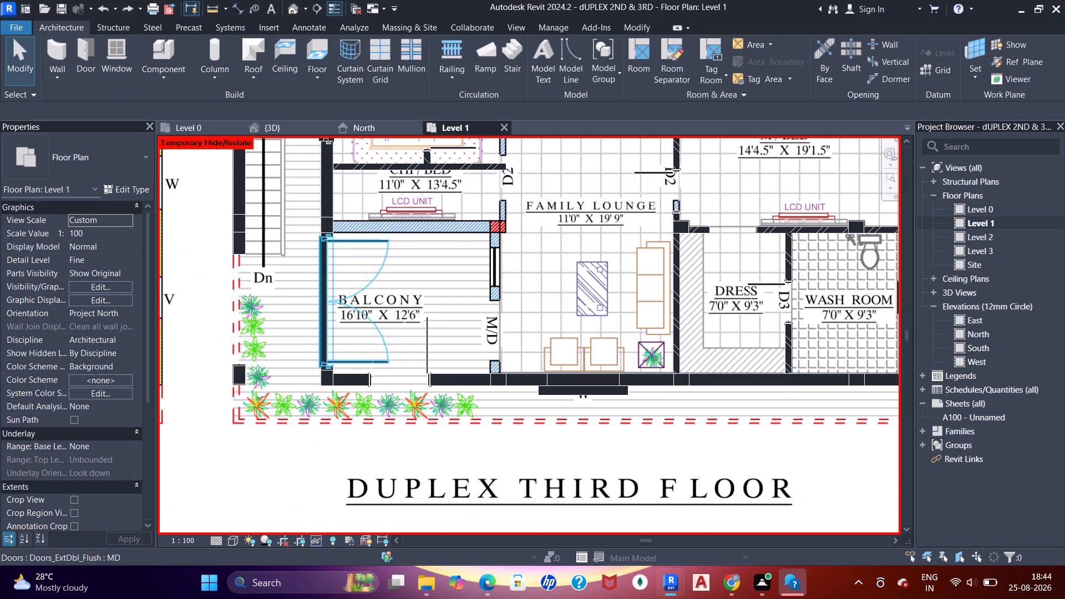
pyautogui.scroll(6, 605, 395)
pyautogui.click(611, 385)
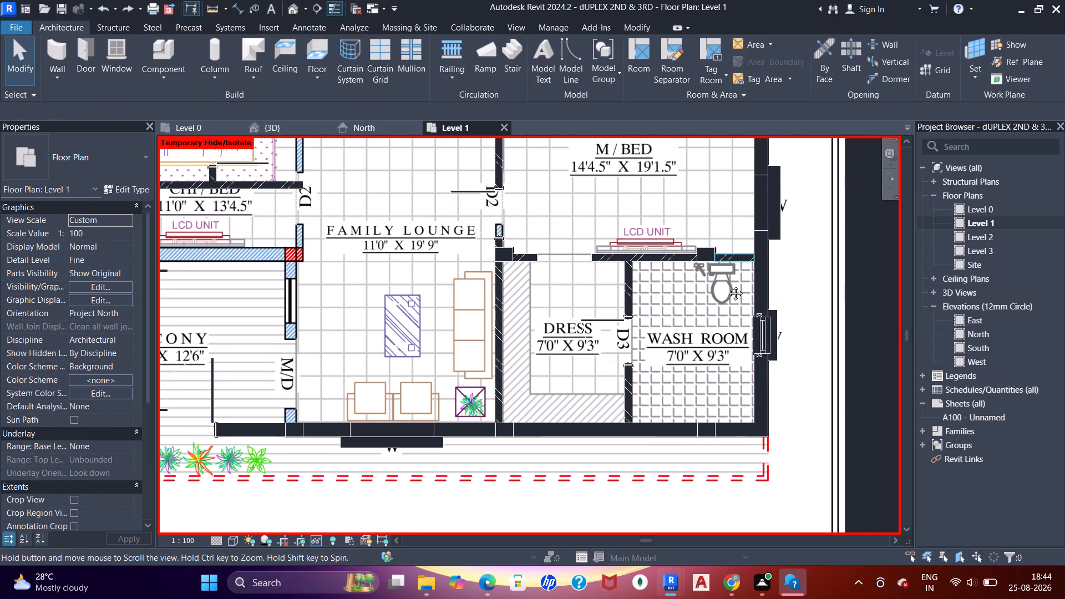
pyautogui.press('Return')
pyautogui.moveTo(412, 169); pyautogui.dragTo(418, 293, button='middle')
pyautogui.moveTo(419, 288); pyautogui.dragTo(767, 292, button='middle')
pyautogui.scroll(1, 419, 288)
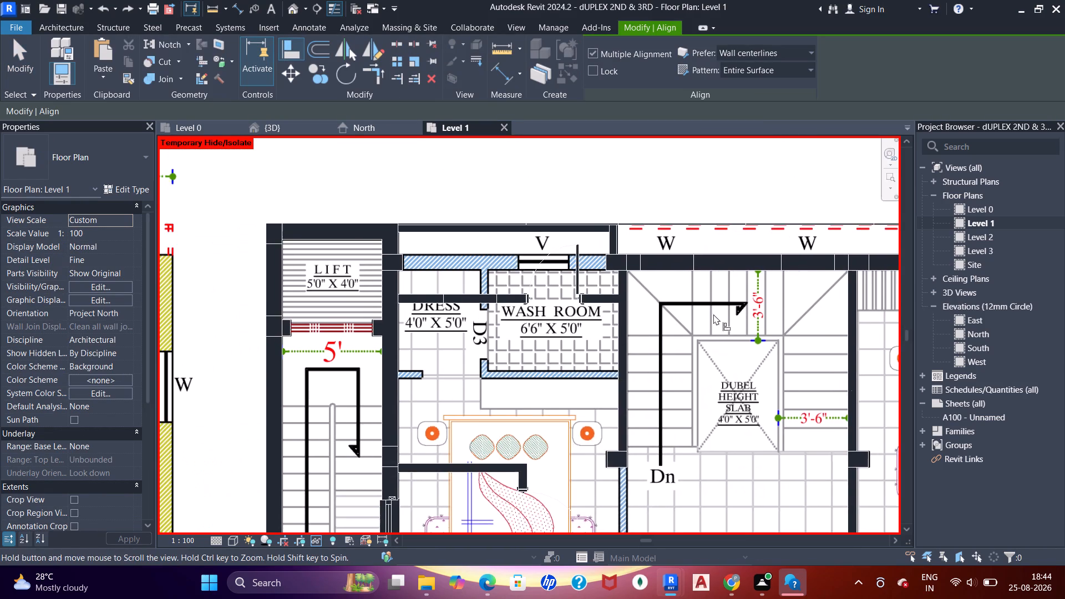
pyautogui.moveTo(421, 197); pyautogui.dragTo(473, 203, button='middle')
pyautogui.scroll(6, 597, 232)
pyautogui.scroll(3, 872, 307)
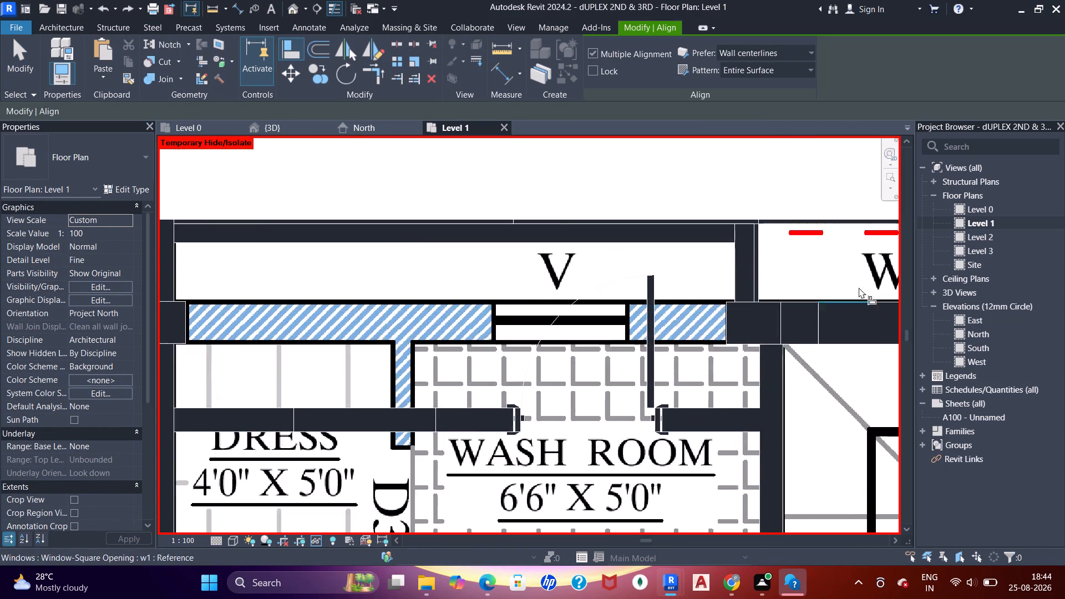
pyautogui.scroll(5, 859, 287)
pyautogui.moveTo(674, 244); pyautogui.dragTo(687, 305, button='middle')
pyautogui.press('Escape')
pyautogui.press('Escape')
pyautogui.press('Escape')
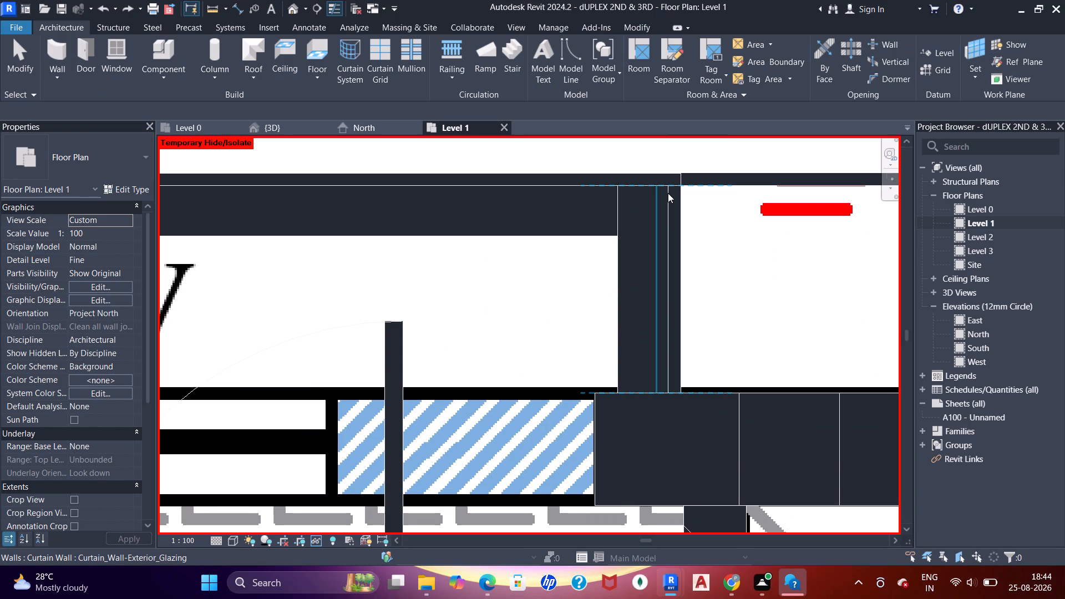
pyautogui.press('Escape')
pyautogui.press('Escape')
# Check the modelled lift walls and the adjoining dress-room column against the PDF's lift outline.
pyautogui.scroll(-3, 683, 214)
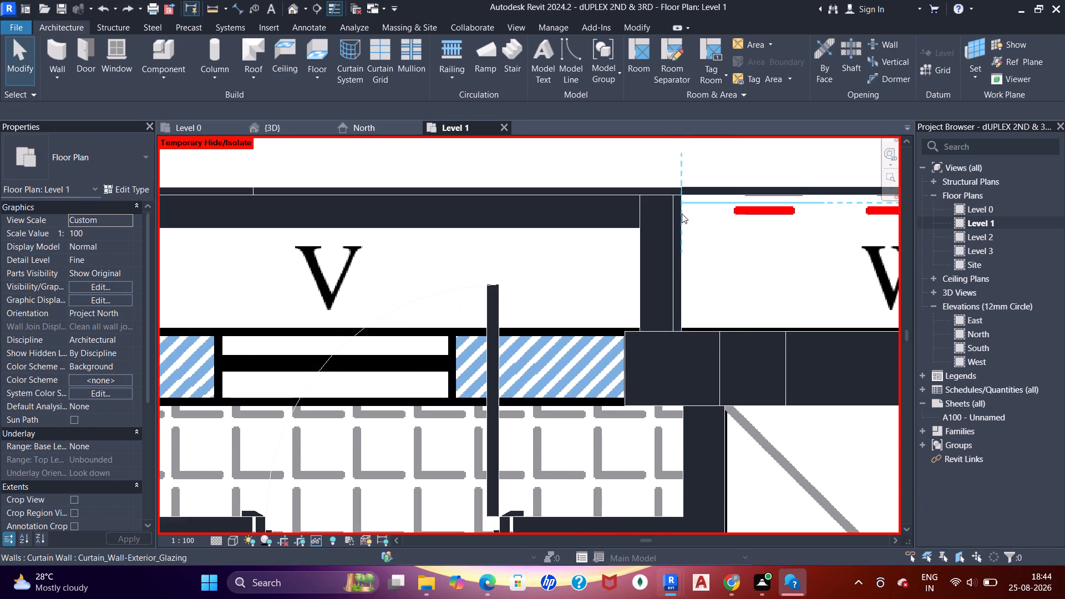
pyautogui.middleClick(682, 214)
pyautogui.scroll(-6, 660, 245)
pyautogui.moveTo(557, 303); pyautogui.dragTo(733, 273, button='middle')
pyautogui.moveTo(365, 246); pyautogui.dragTo(428, 265, button='middle')
pyautogui.scroll(2, 427, 272)
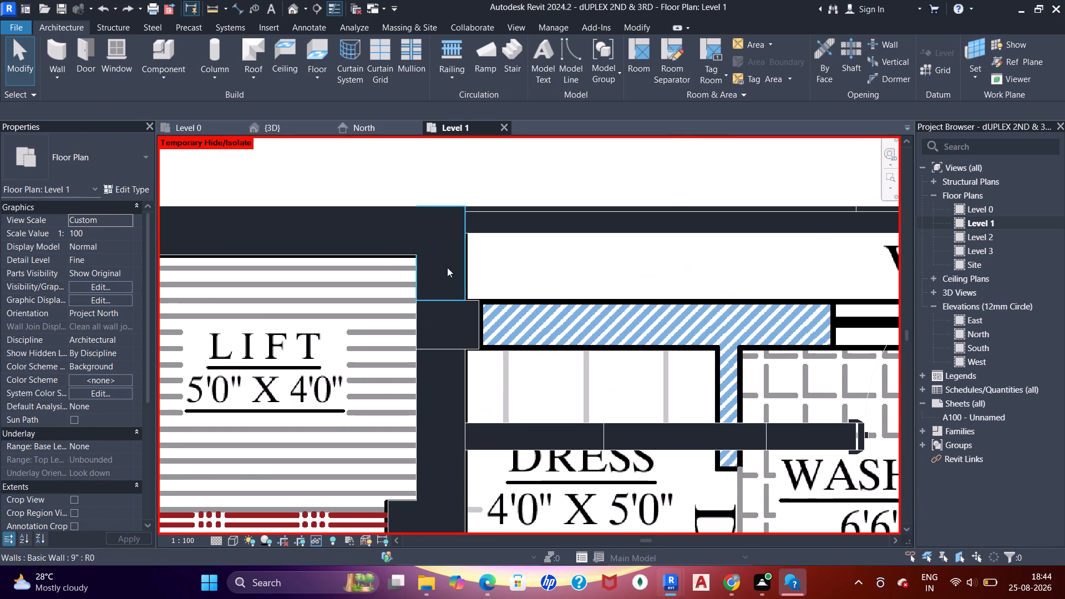
pyautogui.moveTo(450, 270); pyautogui.dragTo(465, 294, button='middle')
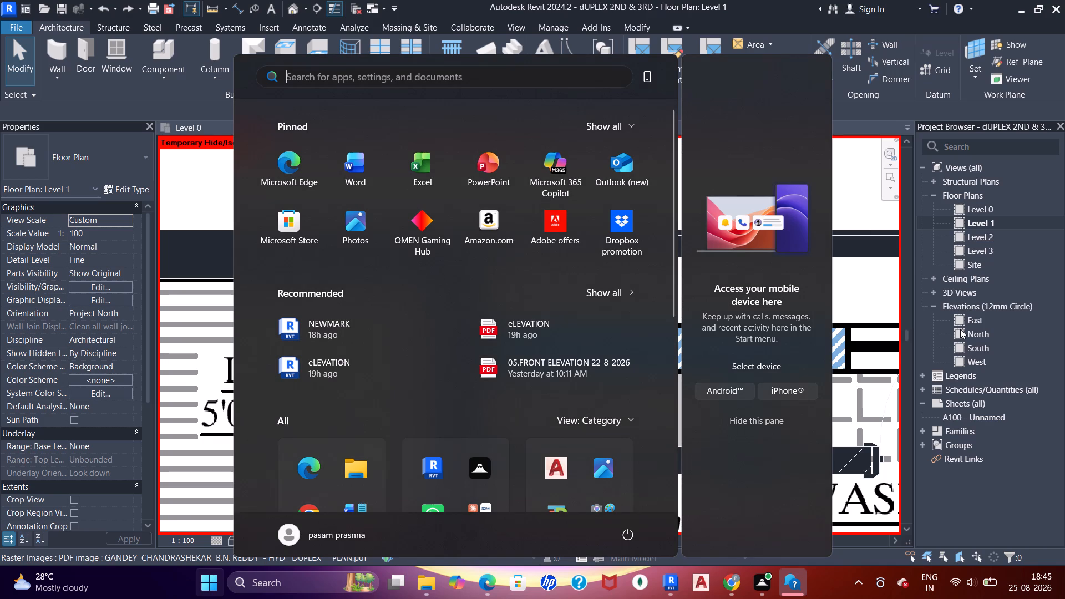
pyautogui.press('Escape')
pyautogui.press('Escape')
pyautogui.press('Escape')
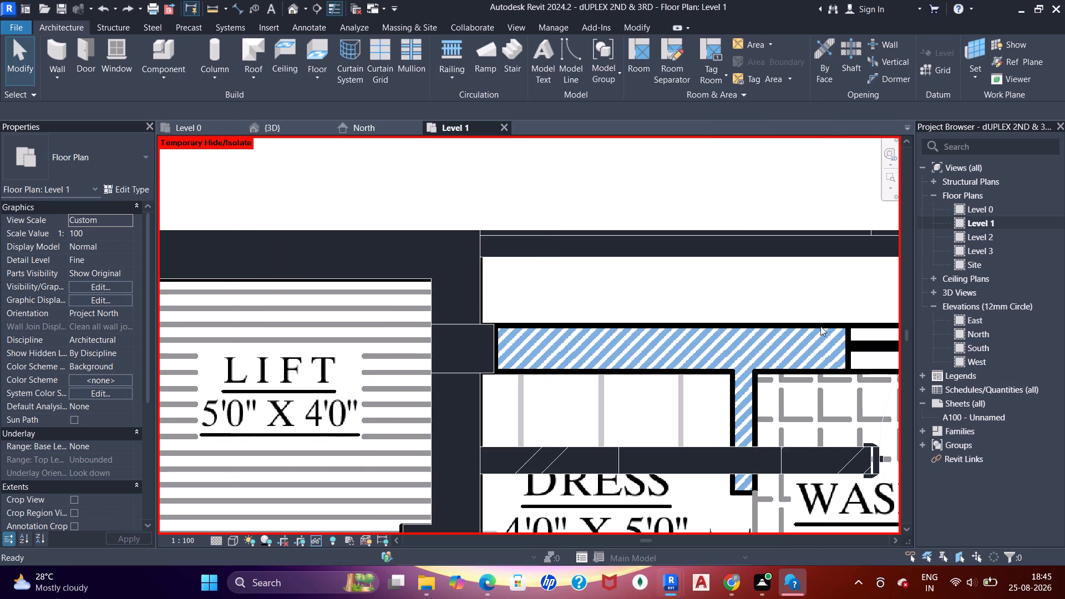
pyautogui.moveTo(590, 273); pyautogui.dragTo(591, 315, button='middle')
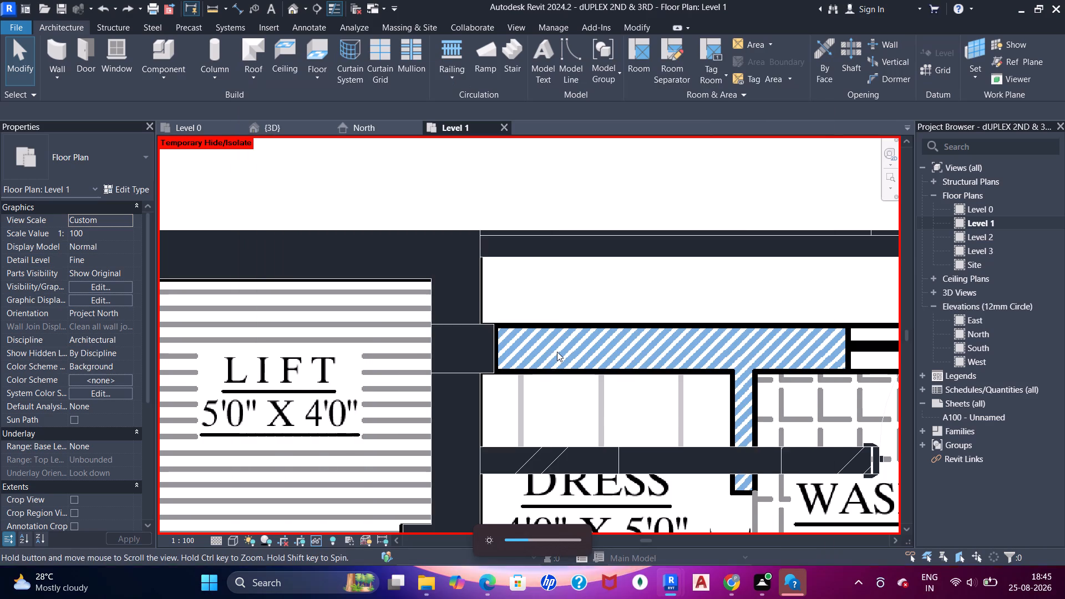
pyautogui.moveTo(537, 322); pyautogui.dragTo(464, 400, button='middle')
pyautogui.moveTo(491, 351); pyautogui.dragTo(656, 209, button='middle')
pyautogui.scroll(1, 569, 299)
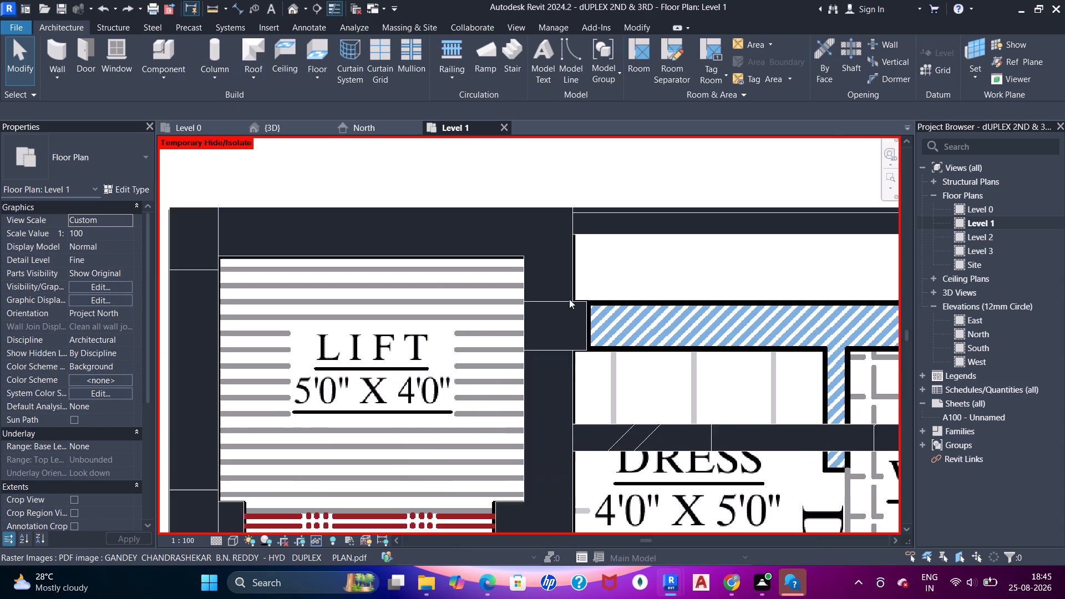
pyautogui.scroll(3, 569, 299)
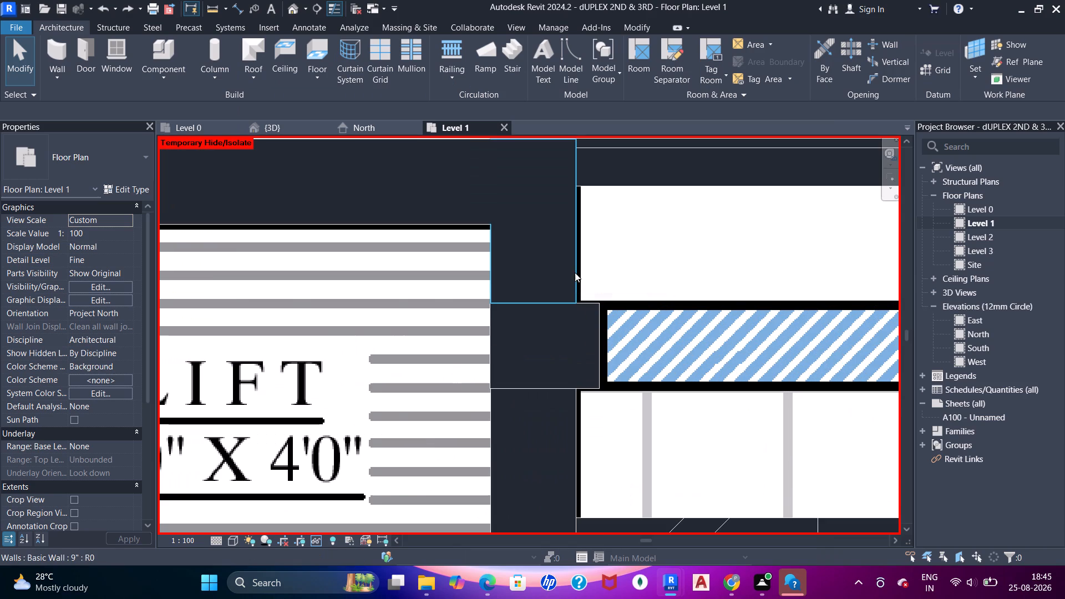
pyautogui.scroll(-5, 526, 199)
pyautogui.moveTo(512, 221); pyautogui.dragTo(808, 180, button='middle')
pyautogui.moveTo(663, 215); pyautogui.dragTo(620, 263, button='middle')
# Nudge the PDF image two increments left to adjust its fit with the modelled lift walls and columns.
pyautogui.click(594, 258)
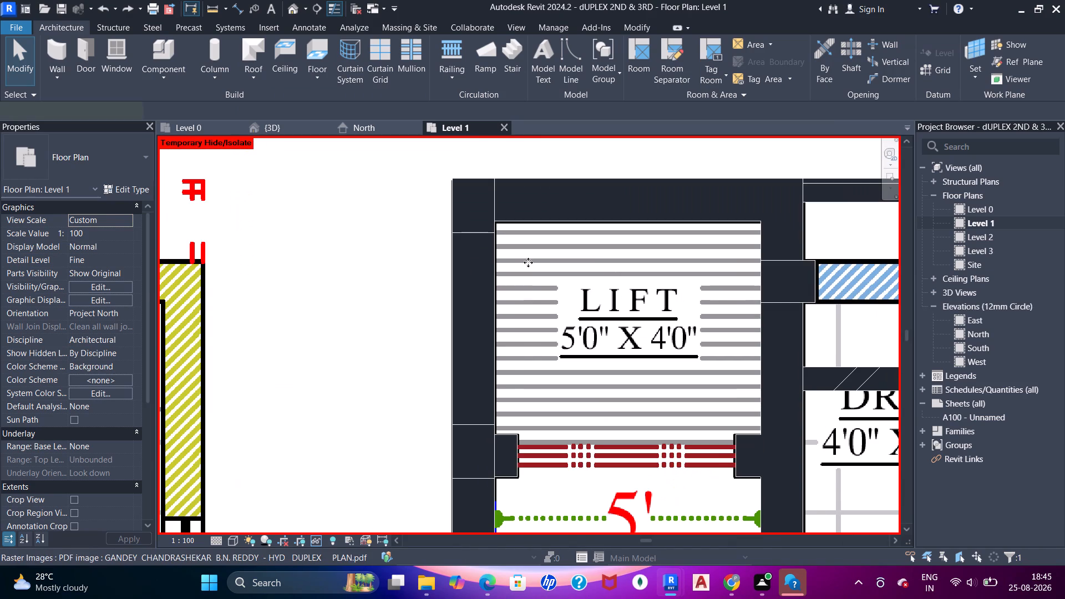
pyautogui.scroll(2, 532, 266)
pyautogui.scroll(-6, 525, 273)
pyautogui.moveTo(576, 266); pyautogui.dragTo(566, 328, button='middle')
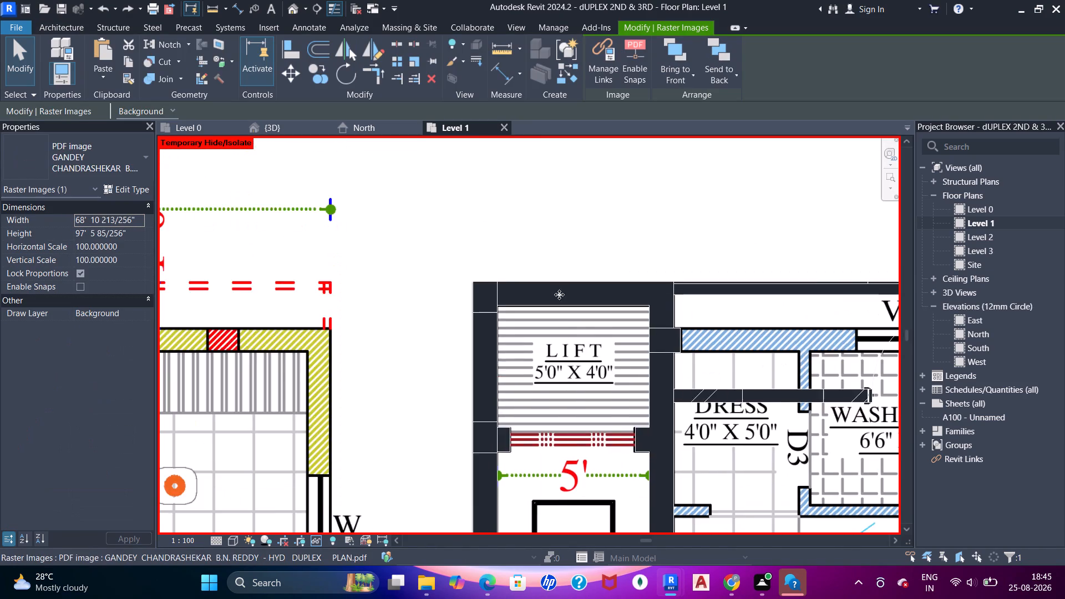
pyautogui.scroll(-2, 560, 295)
pyautogui.moveTo(596, 338); pyautogui.dragTo(545, 247, button='middle')
pyautogui.scroll(5, 508, 273)
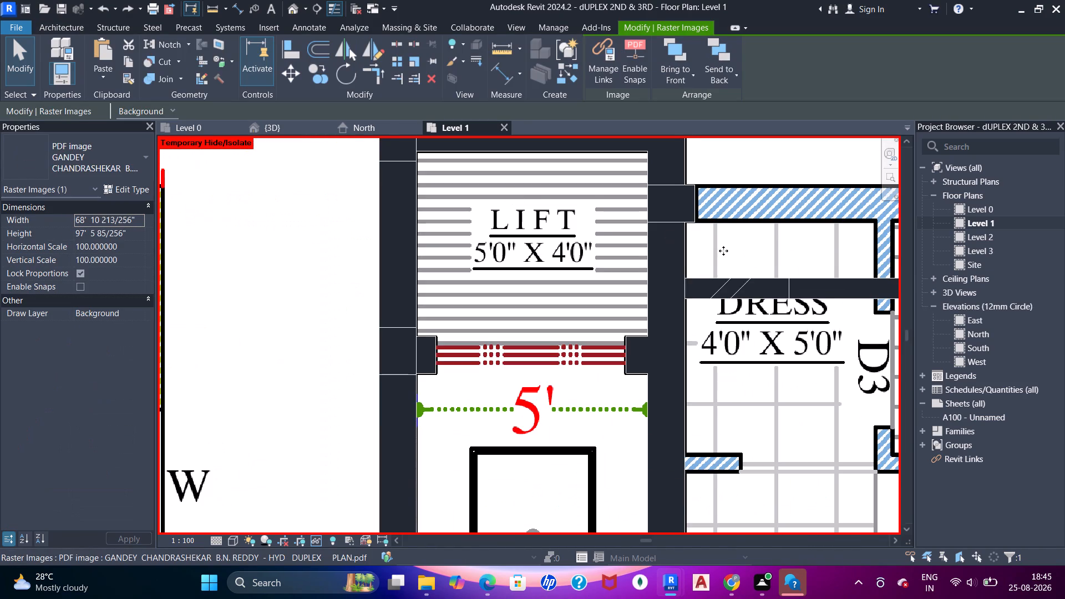
pyautogui.scroll(2, 762, 250)
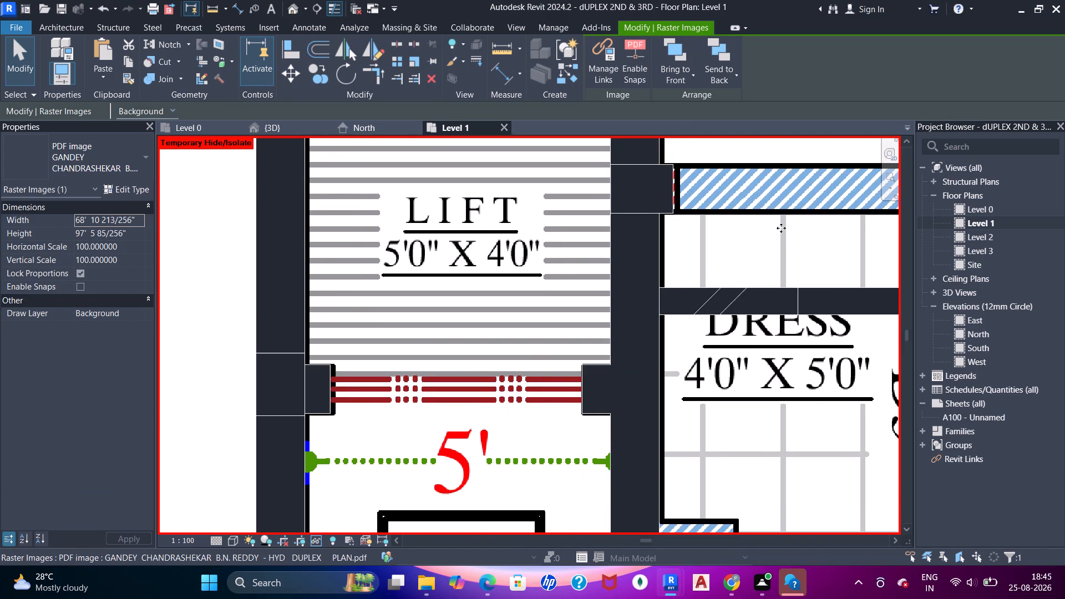
pyautogui.press('Left')
pyautogui.press('Left')
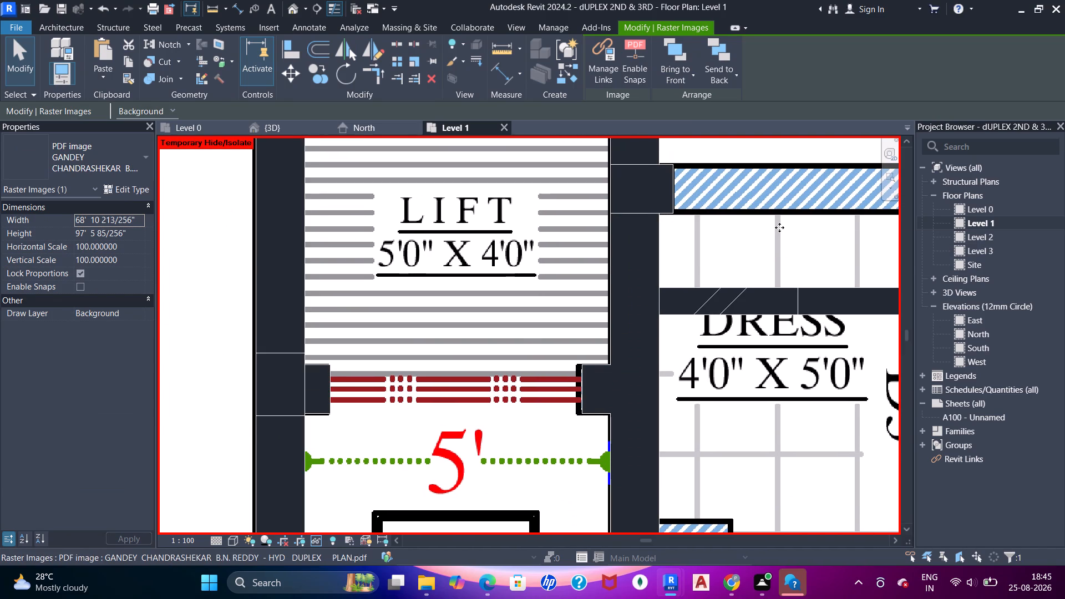
# Check the adjusted PDF against the lift, the 9" staircase wall, and the children's bedroom and balcony corner.
pyautogui.scroll(-3, 779, 227)
pyautogui.moveTo(709, 196); pyautogui.dragTo(654, 303, button='middle')
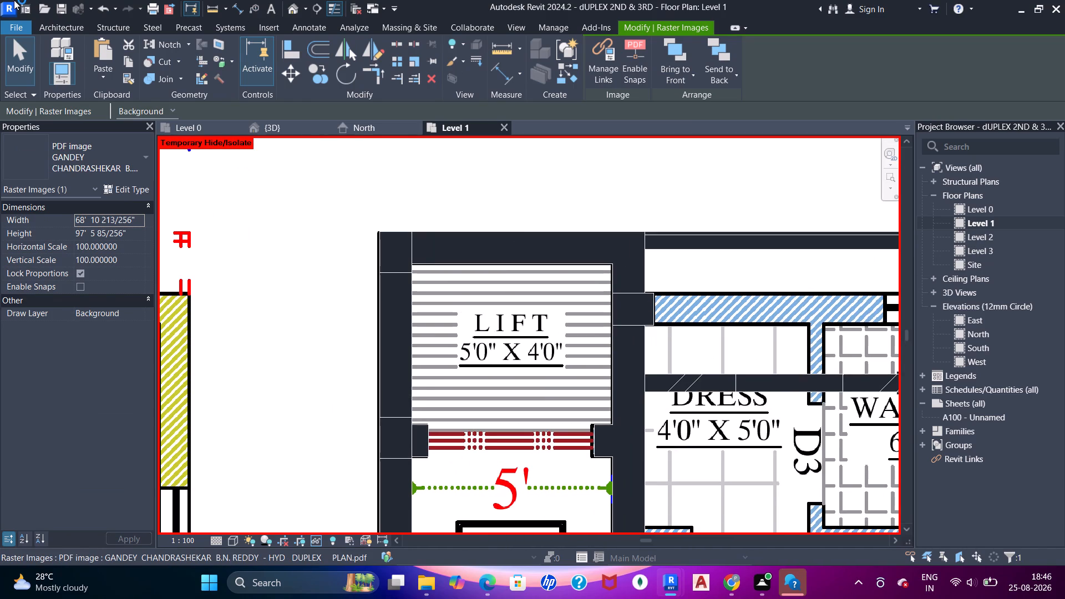
pyautogui.scroll(-7, 558, 271)
pyautogui.moveTo(530, 358); pyautogui.dragTo(537, 136, button='middle')
pyautogui.moveTo(535, 420); pyautogui.dragTo(498, 311, button='middle')
pyautogui.scroll(6, 387, 250)
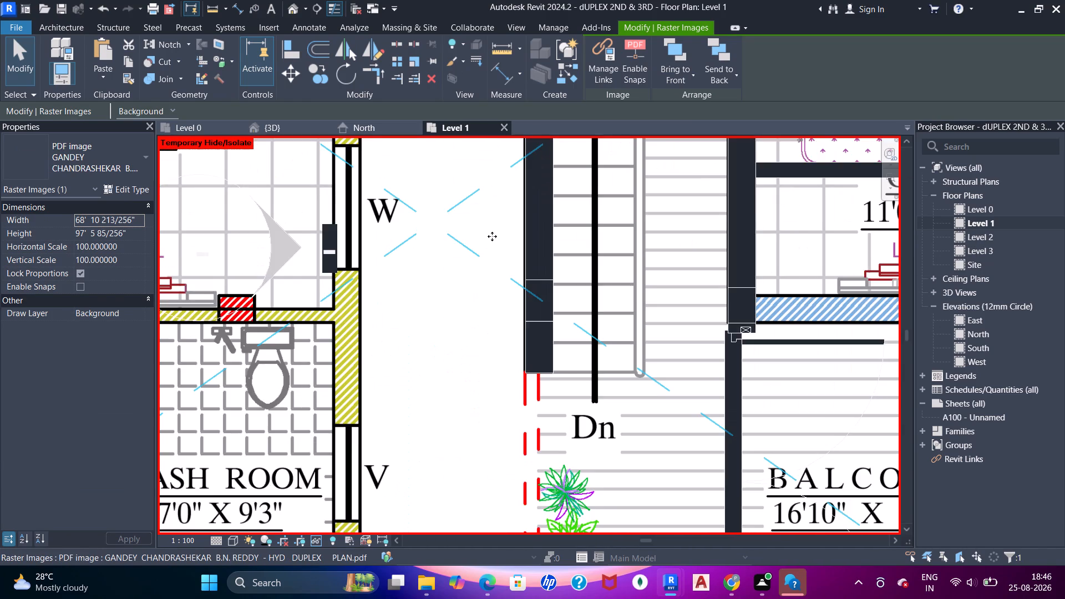
pyautogui.moveTo(501, 233); pyautogui.dragTo(501, 258, button='middle')
pyautogui.press('Escape')
pyautogui.press('Escape')
pyautogui.press('Escape')
pyautogui.click(539, 266)
pyautogui.scroll(-2, 545, 265)
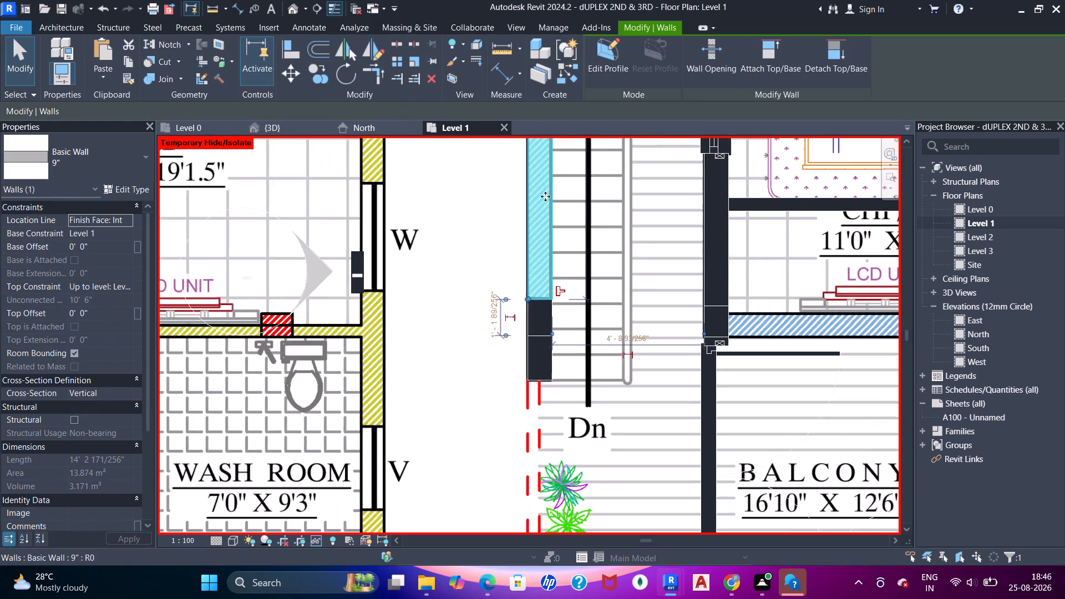
pyautogui.moveTo(537, 212); pyautogui.dragTo(479, 352, button='middle')
pyautogui.scroll(-2, 499, 299)
pyautogui.moveTo(495, 268); pyautogui.dragTo(488, 352, button='middle')
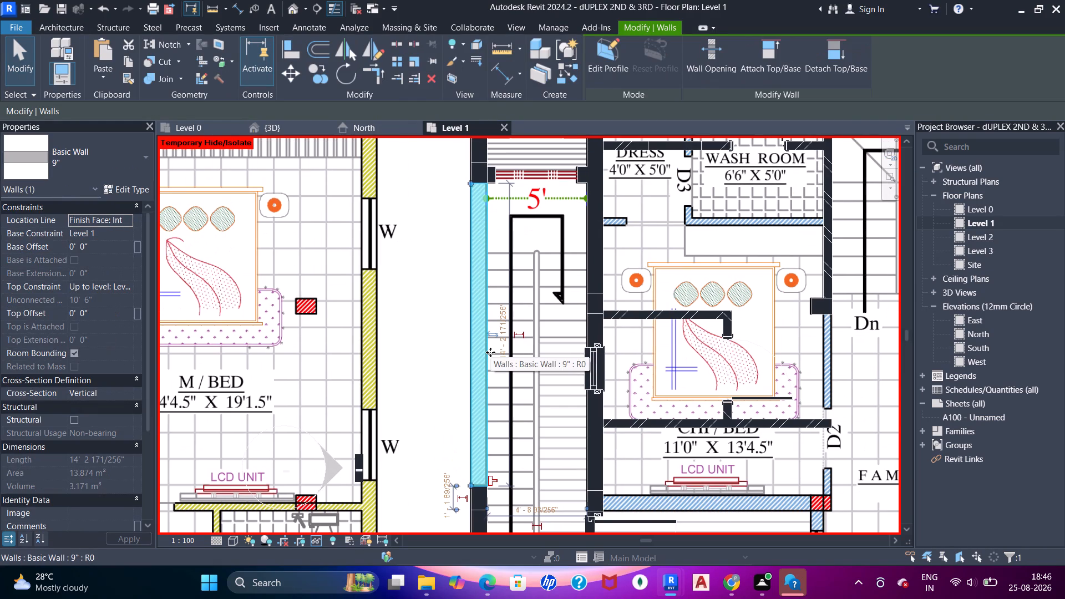
pyautogui.scroll(-2, 495, 341)
pyautogui.moveTo(554, 405); pyautogui.dragTo(551, 393, button='middle')
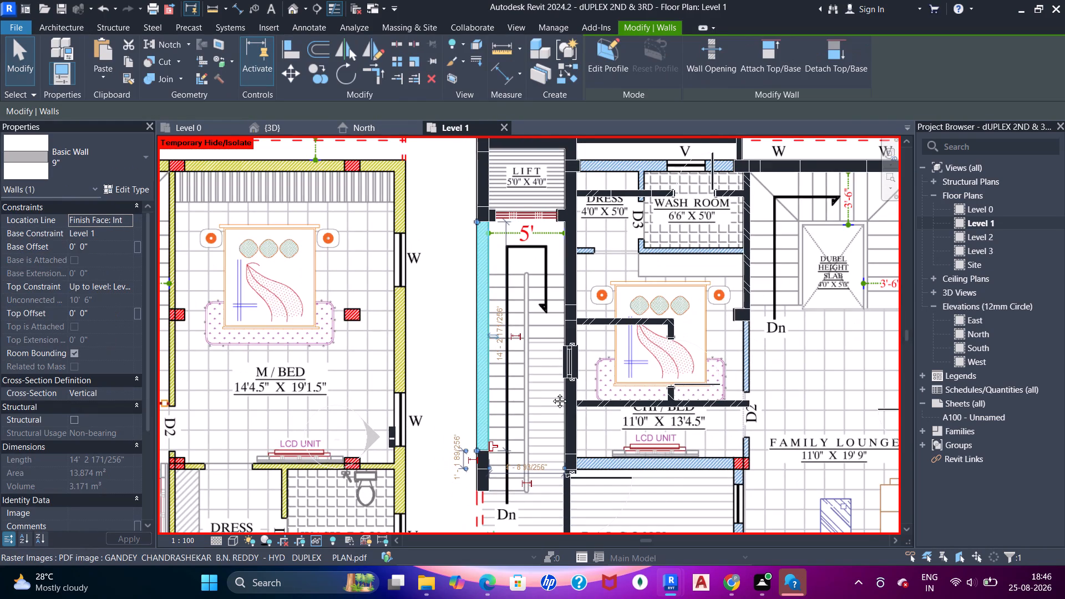
pyautogui.moveTo(551, 393); pyautogui.dragTo(506, 247, button='middle')
pyautogui.moveTo(560, 286); pyautogui.dragTo(537, 308, button='middle')
pyautogui.scroll(5, 530, 322)
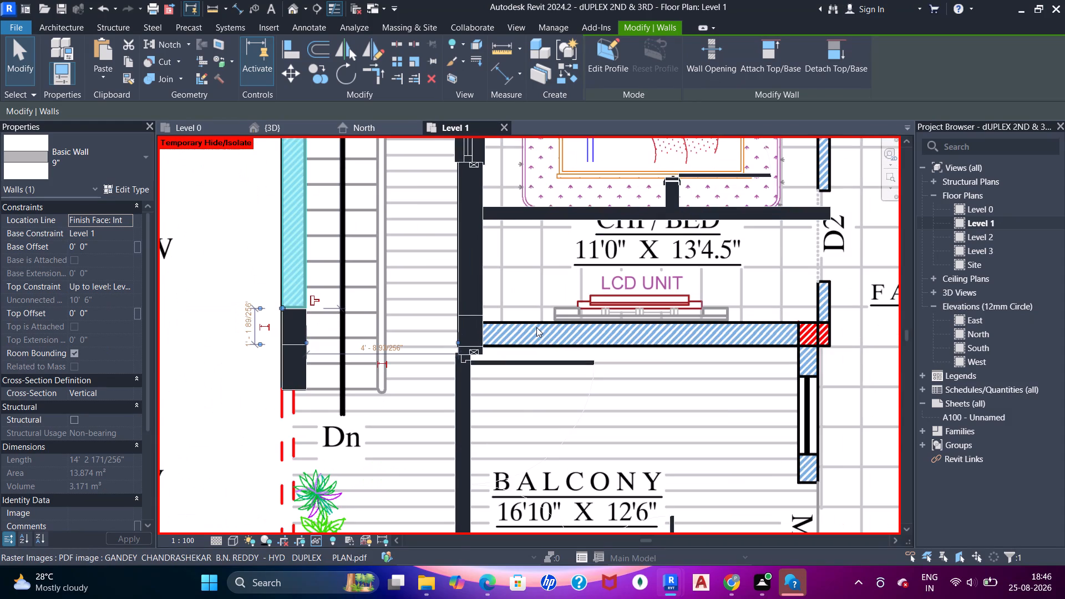
pyautogui.scroll(5, 530, 351)
pyautogui.press('Escape')
pyautogui.press('Escape')
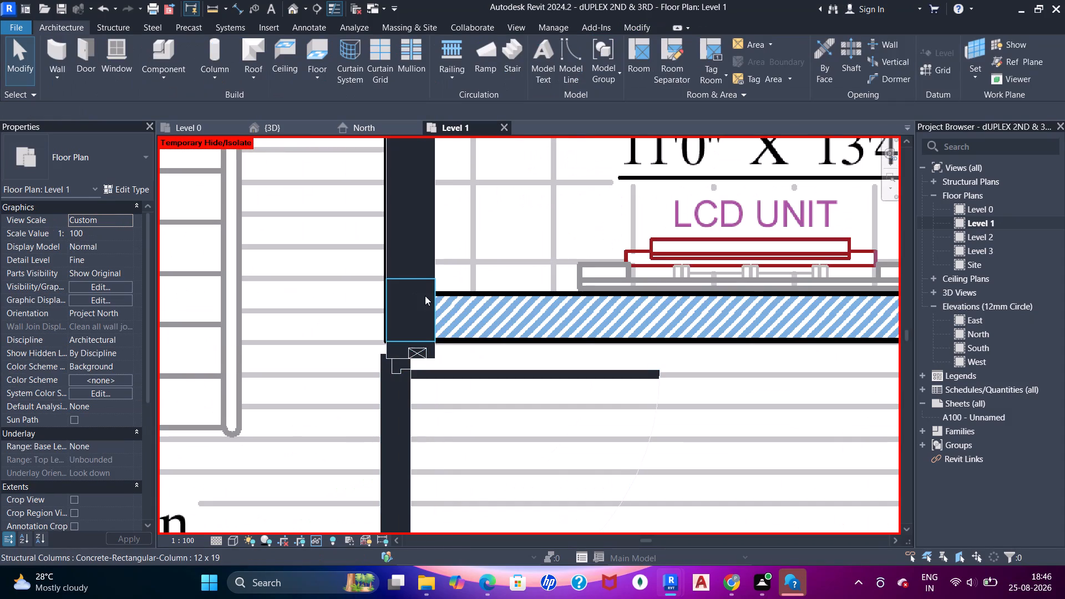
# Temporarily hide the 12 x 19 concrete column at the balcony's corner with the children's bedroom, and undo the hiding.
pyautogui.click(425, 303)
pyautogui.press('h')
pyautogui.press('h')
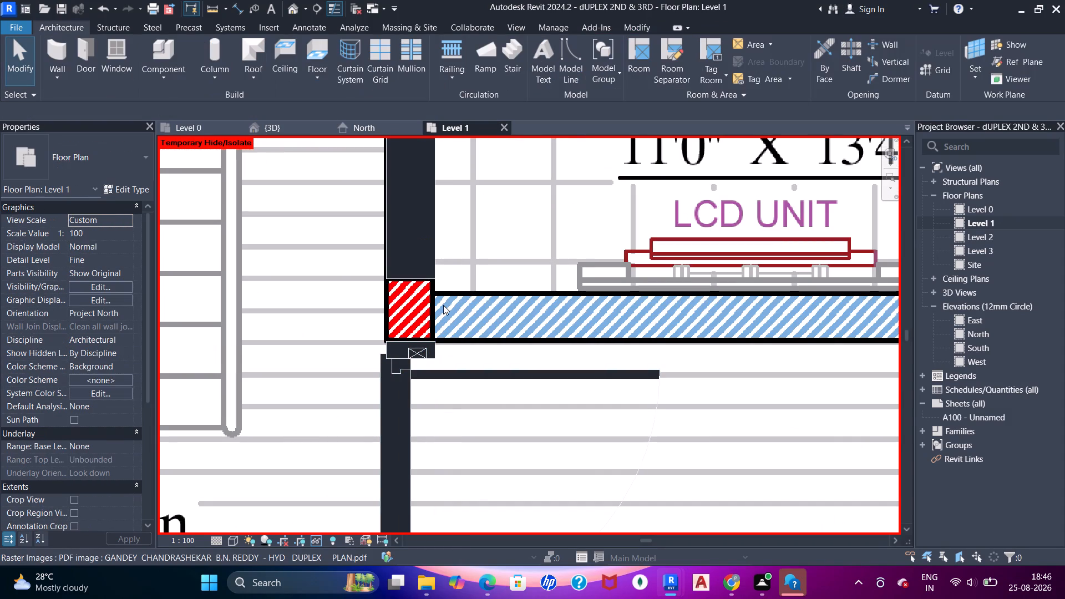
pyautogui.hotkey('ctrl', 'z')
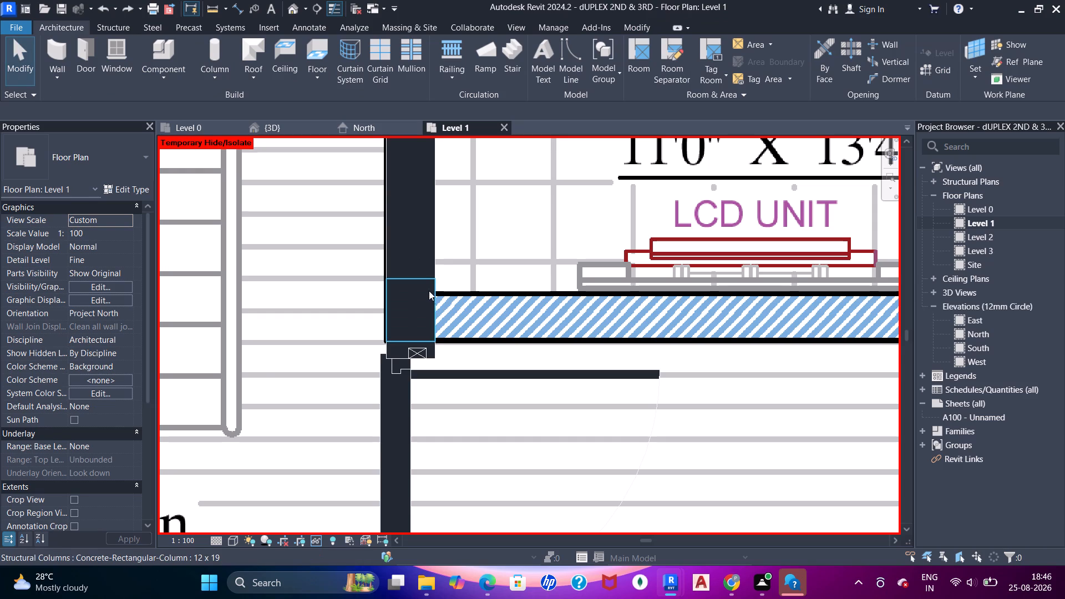
# Examine the copied MD door beside the balcony and the door between family lounge and master bedroom against the third-floor PDF.
pyautogui.scroll(-7, 429, 283)
pyautogui.scroll(6, 443, 322)
pyautogui.scroll(5, 381, 319)
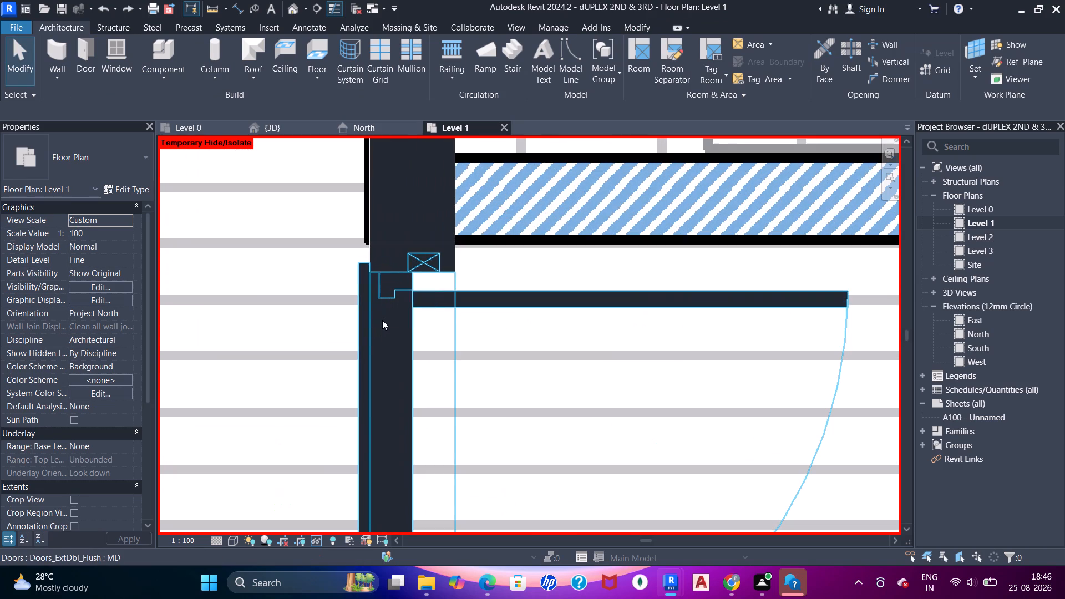
pyautogui.click(353, 266)
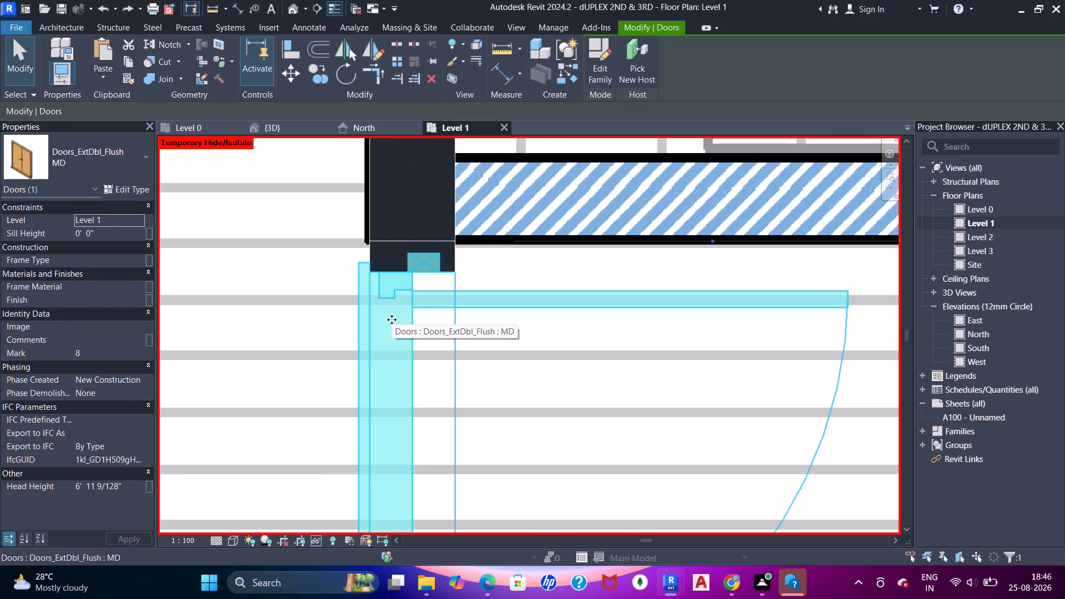
pyautogui.scroll(-11, 392, 319)
pyautogui.moveTo(415, 348); pyautogui.dragTo(420, 279, button='middle')
pyautogui.scroll(-1, 433, 298)
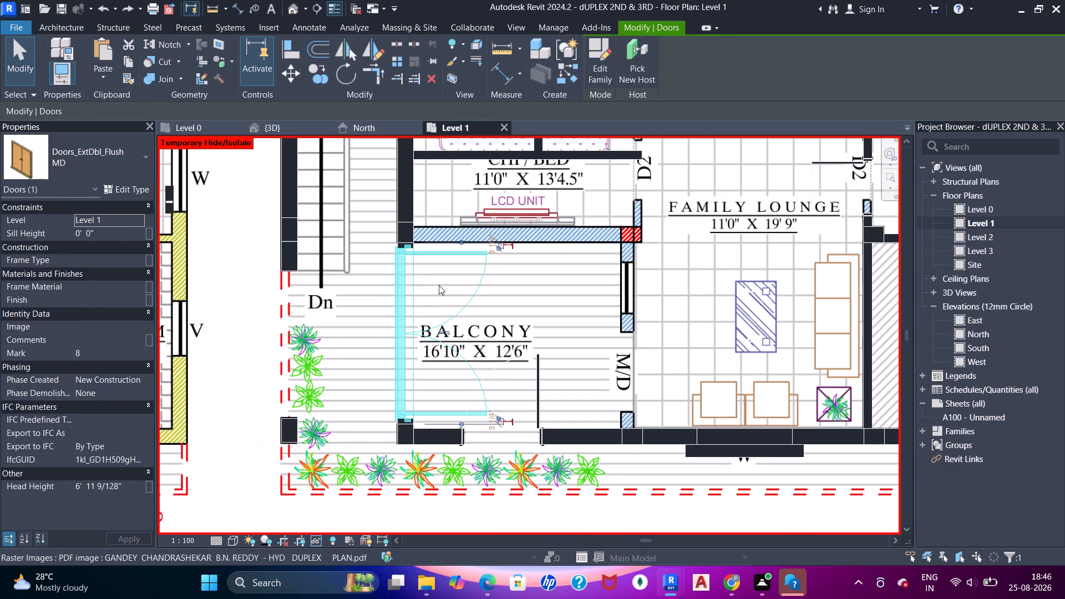
pyautogui.scroll(-4, 439, 285)
pyautogui.moveTo(612, 258); pyautogui.dragTo(495, 273, button='middle')
pyautogui.scroll(4, 643, 220)
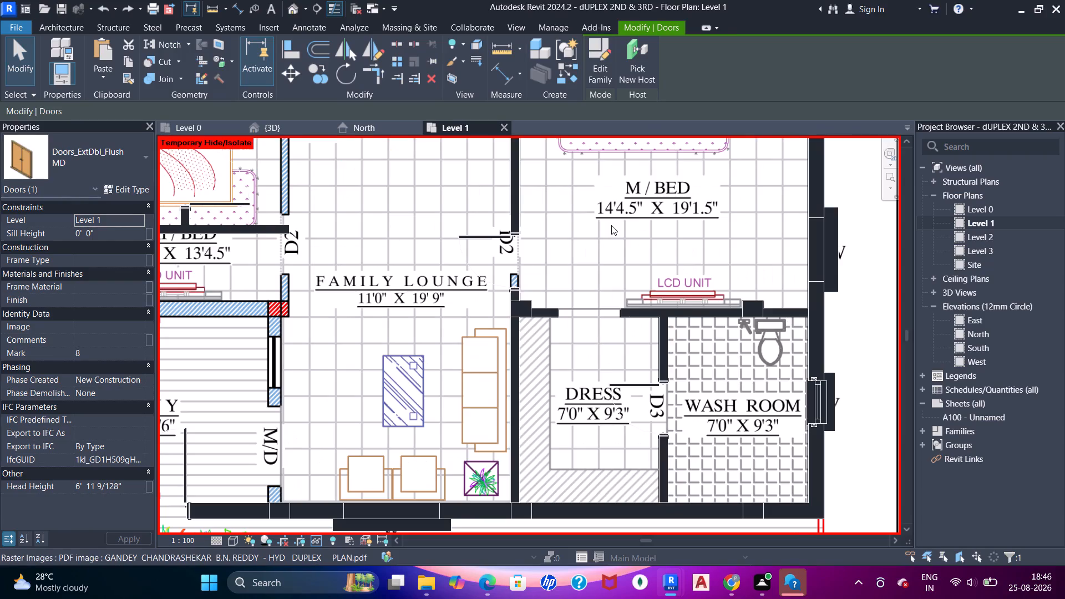
pyautogui.press('Escape')
pyautogui.click(521, 251)
pyautogui.scroll(-4, 515, 247)
pyautogui.moveTo(458, 255); pyautogui.dragTo(860, 245, button='middle')
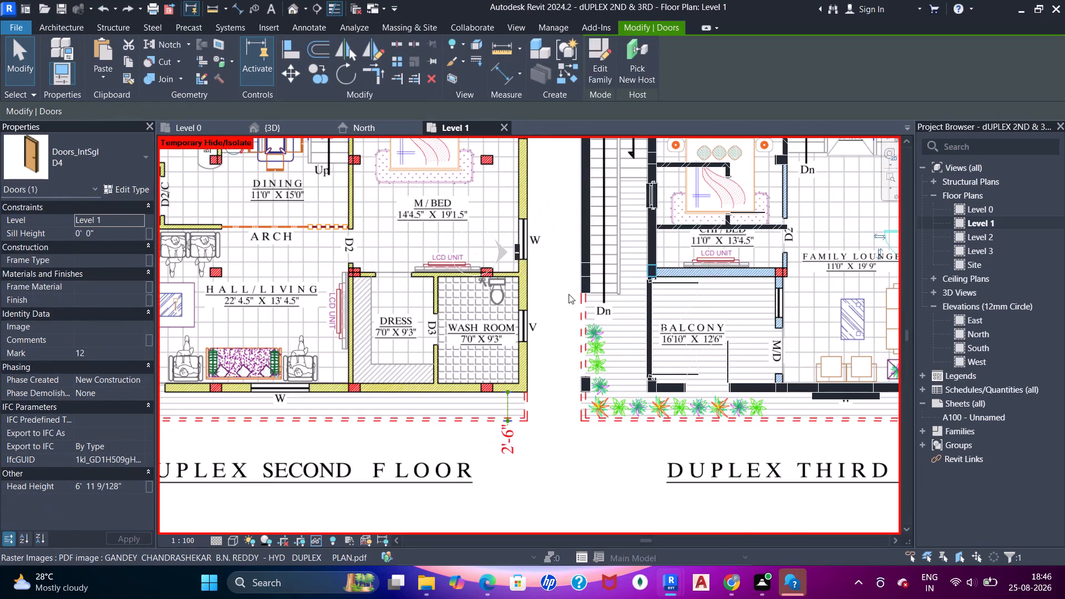
pyautogui.scroll(5, 645, 296)
pyautogui.scroll(-1, 632, 301)
pyautogui.press('Escape')
pyautogui.press('Escape')
# Examine the PDF's third-floor staircase around the double-height slab, between the wash room and master bedroom.
pyautogui.scroll(-4, 604, 324)
pyautogui.moveTo(617, 268); pyautogui.dragTo(463, 417, button='middle')
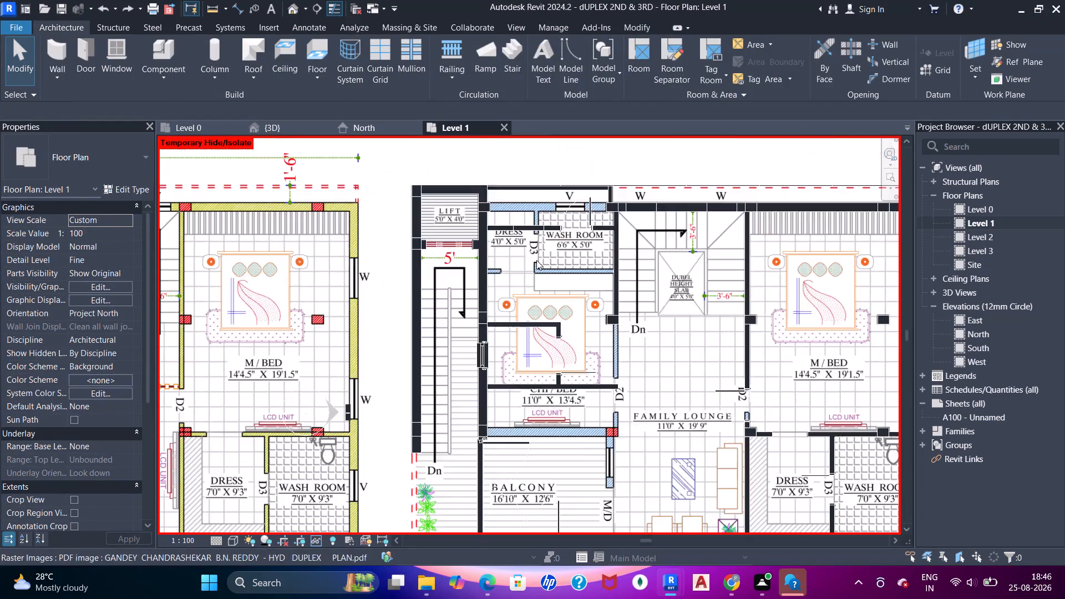
pyautogui.moveTo(539, 243); pyautogui.dragTo(520, 330, button='middle')
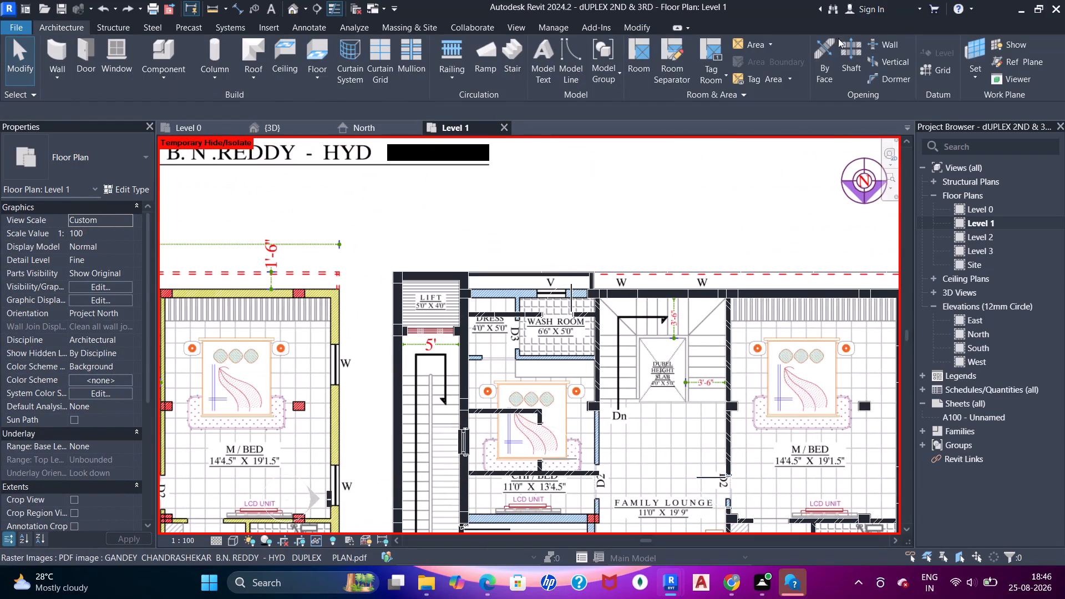
pyautogui.moveTo(642, 326); pyautogui.dragTo(560, 272, button='middle')
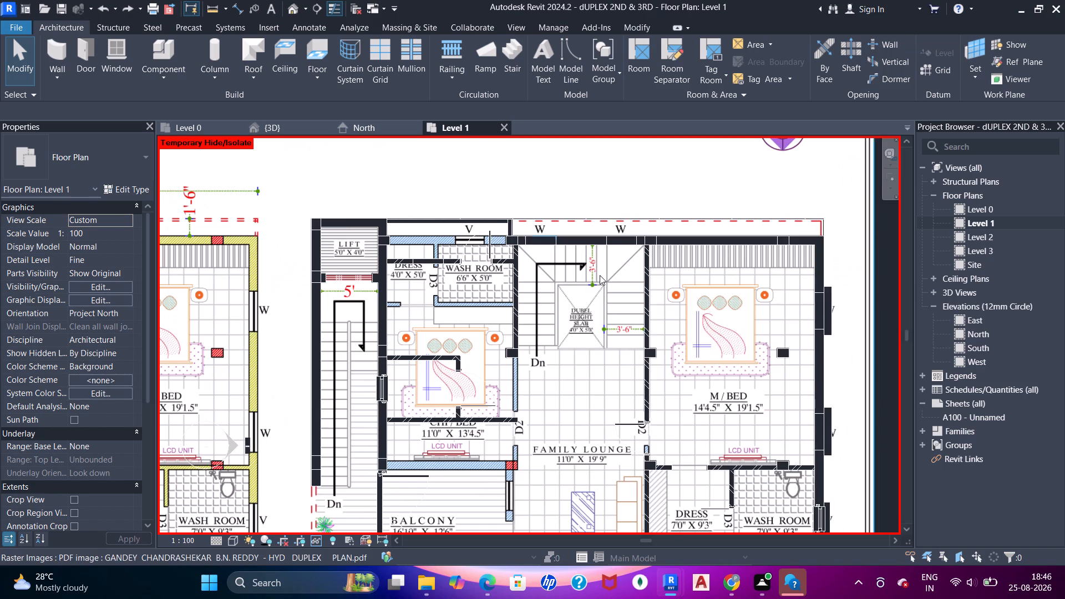
pyautogui.scroll(5, 599, 276)
pyautogui.moveTo(607, 216); pyautogui.dragTo(616, 185, button='middle')
pyautogui.press('Escape')
pyautogui.press('Escape')
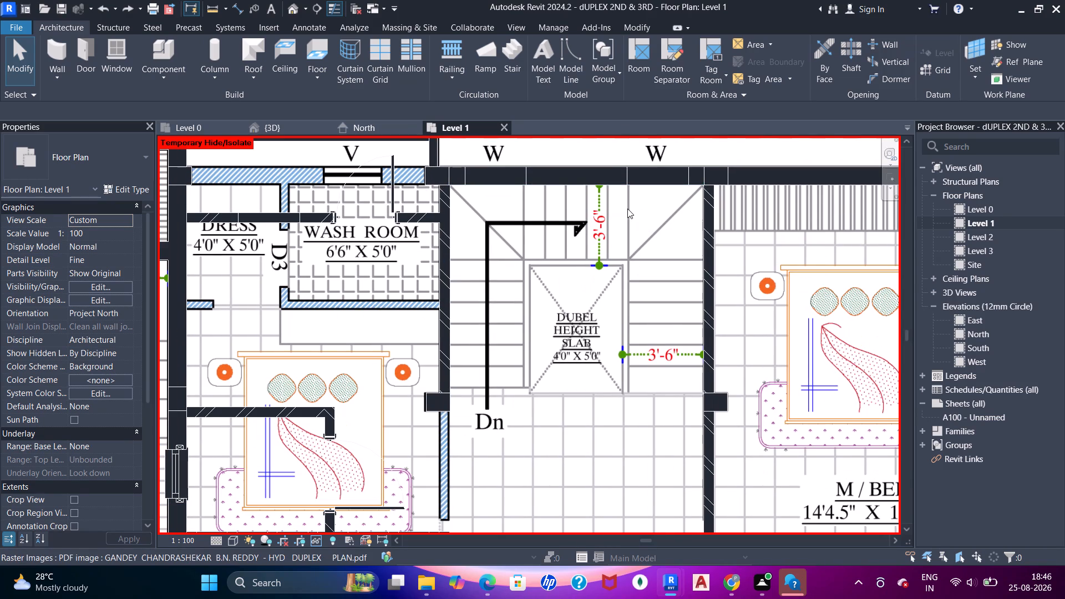
pyautogui.scroll(-1, 628, 209)
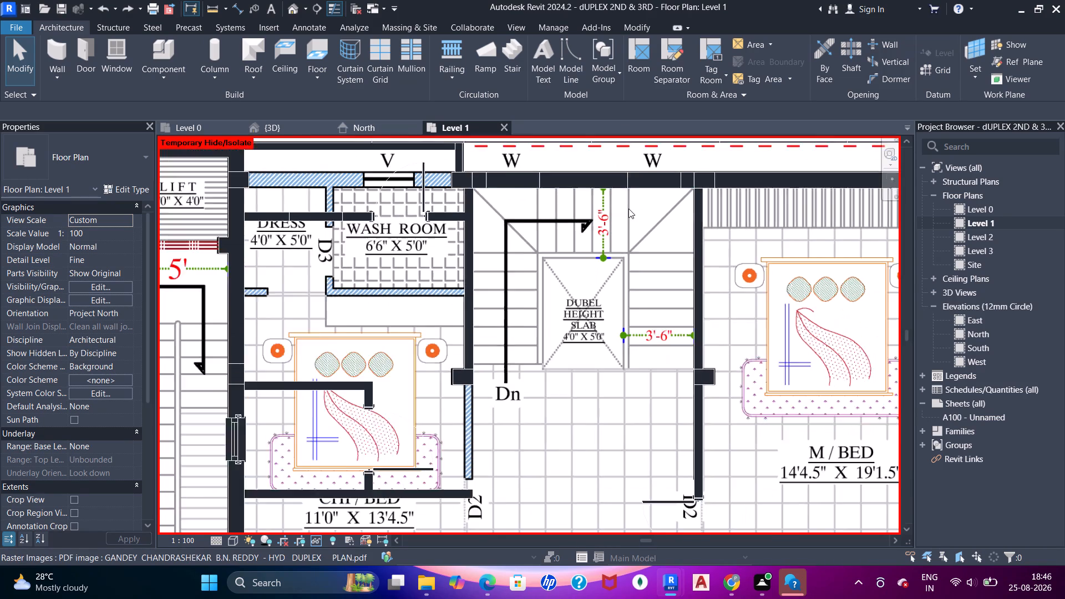
pyautogui.scroll(-1, 628, 209)
# Copy the staircase around the dining area on Level 0 and paste it aligned to Level 2.
pyautogui.click(184, 126)
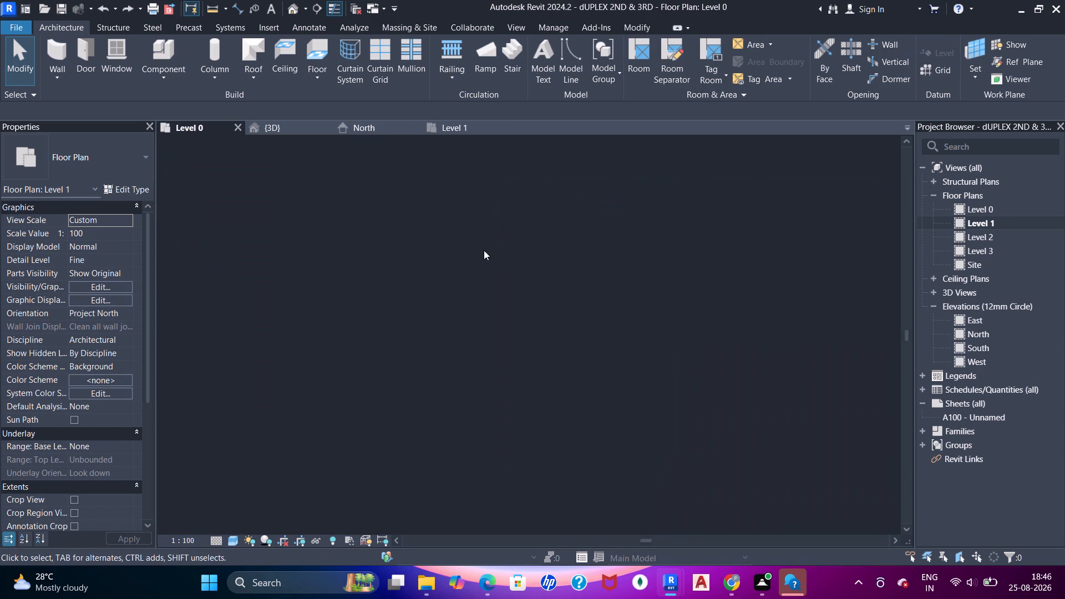
pyautogui.scroll(6, 528, 266)
pyautogui.moveTo(495, 294); pyautogui.dragTo(757, 308, button='middle')
pyautogui.scroll(5, 468, 312)
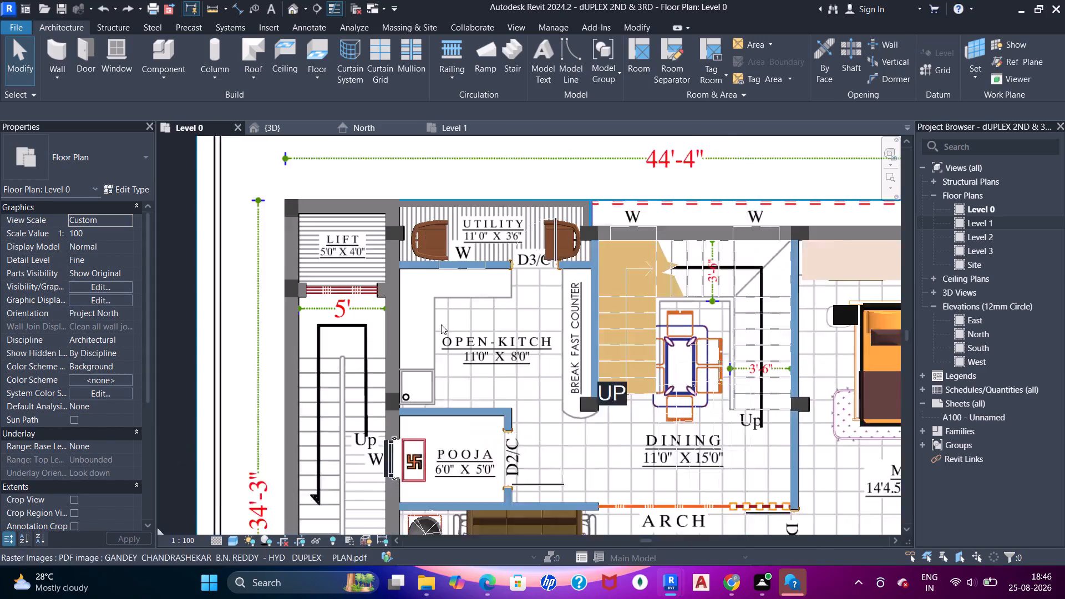
pyautogui.scroll(1, 441, 324)
pyautogui.moveTo(781, 342); pyautogui.dragTo(595, 336, button='middle')
pyautogui.scroll(-2, 599, 331)
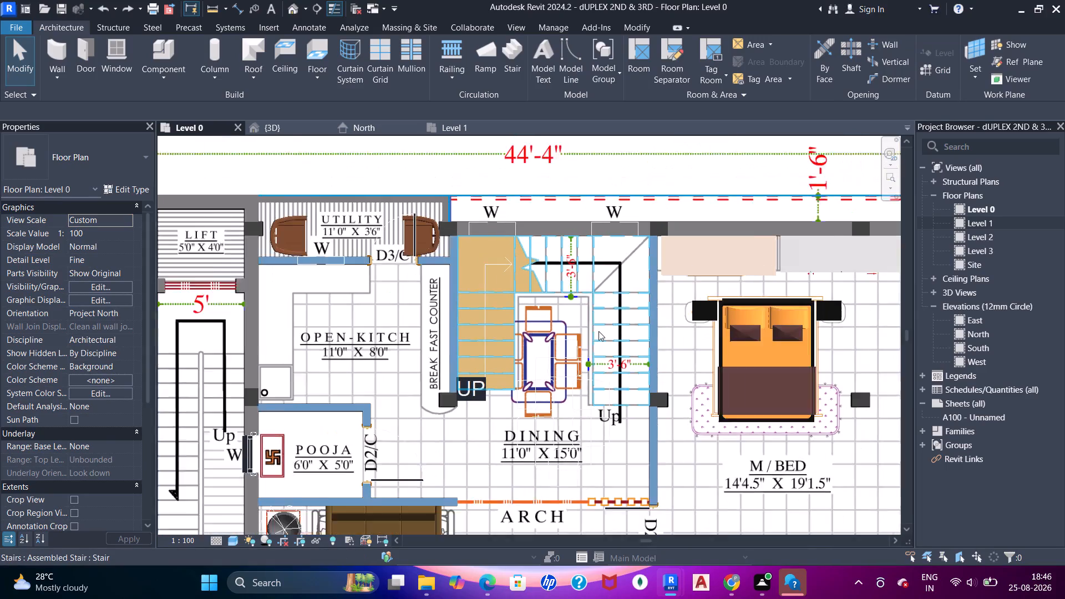
pyautogui.moveTo(631, 331); pyautogui.dragTo(358, 298, button='middle')
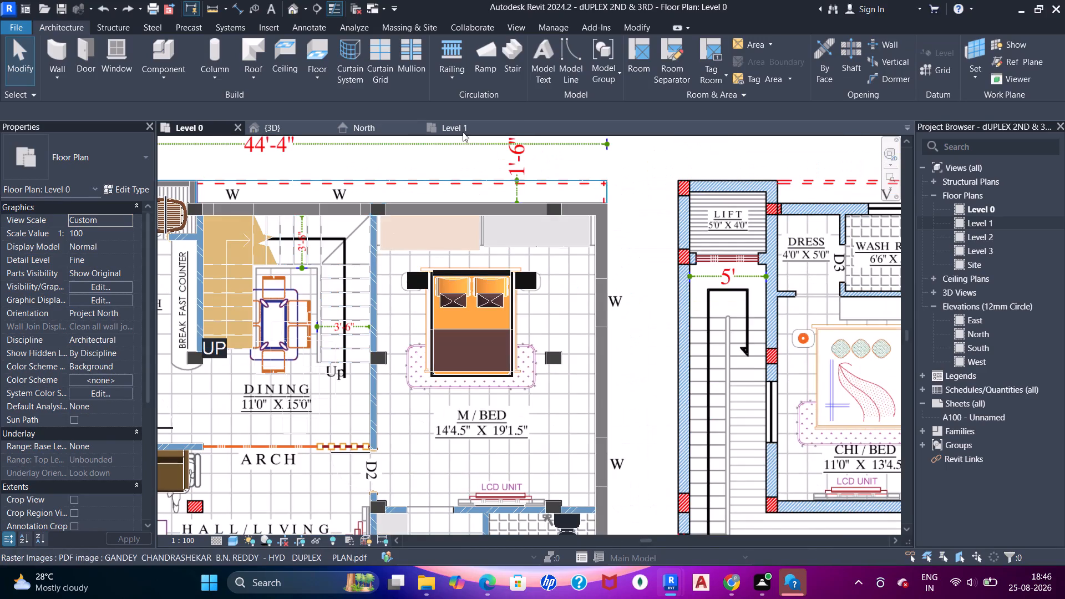
pyautogui.click(263, 255)
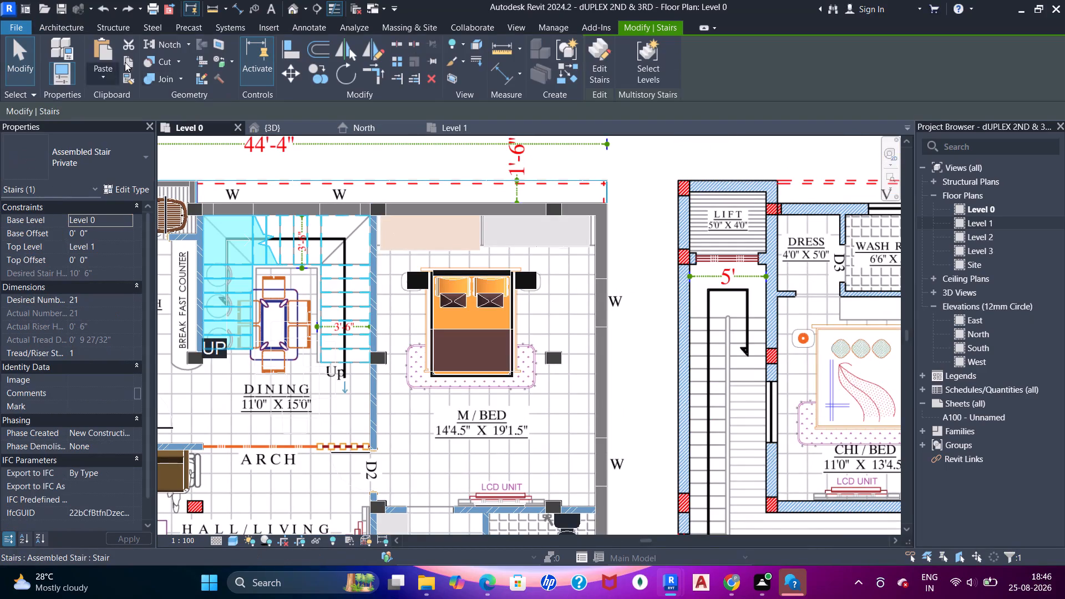
pyautogui.moveTo(133, 61); pyautogui.dragTo(127, 61)
pyautogui.click(96, 75)
pyautogui.click(131, 135)
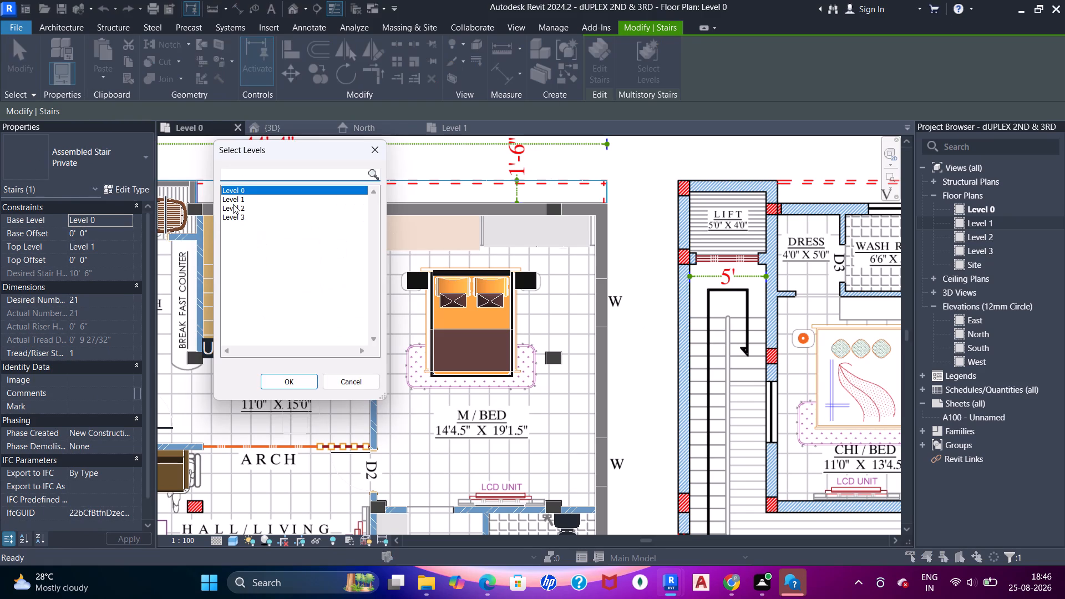
pyautogui.click(236, 208)
pyautogui.click(293, 373)
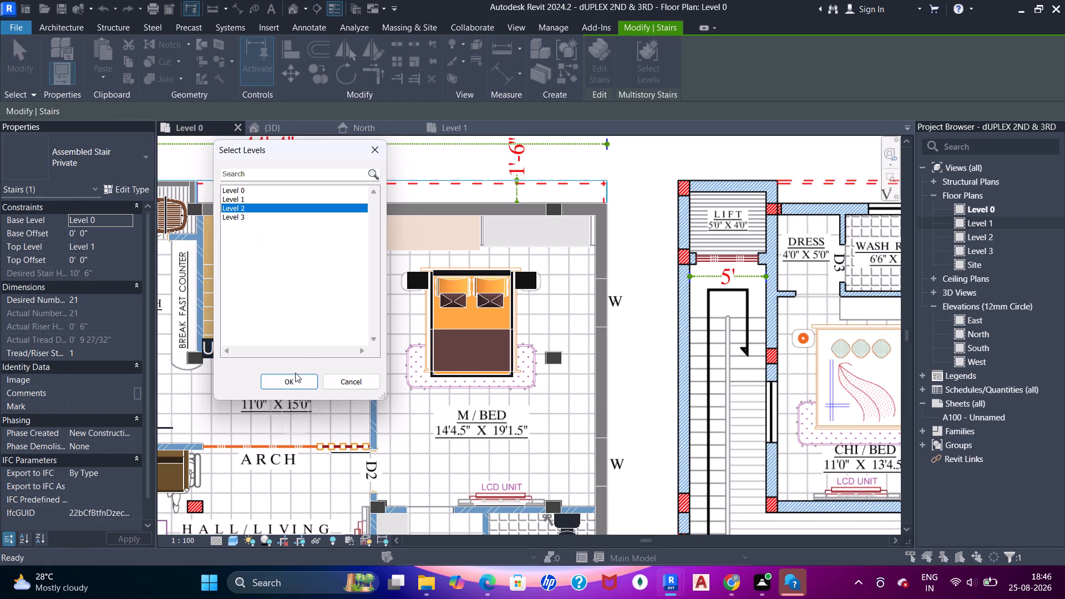
pyautogui.click(292, 379)
# Examine the pasted staircase's position within the building in the 3D view.
pyautogui.click(463, 129)
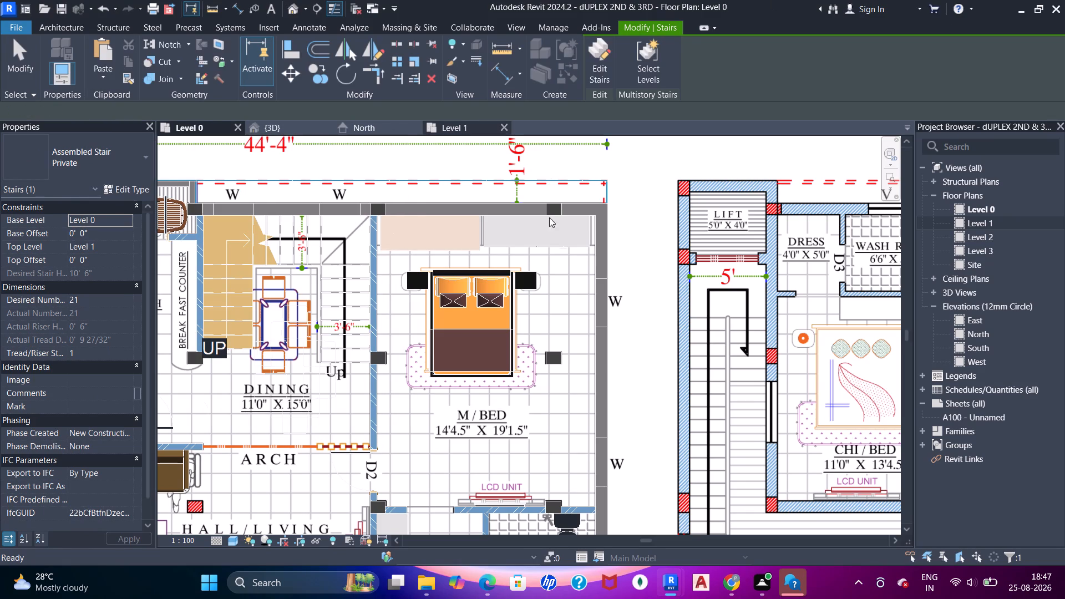
pyautogui.click(268, 124)
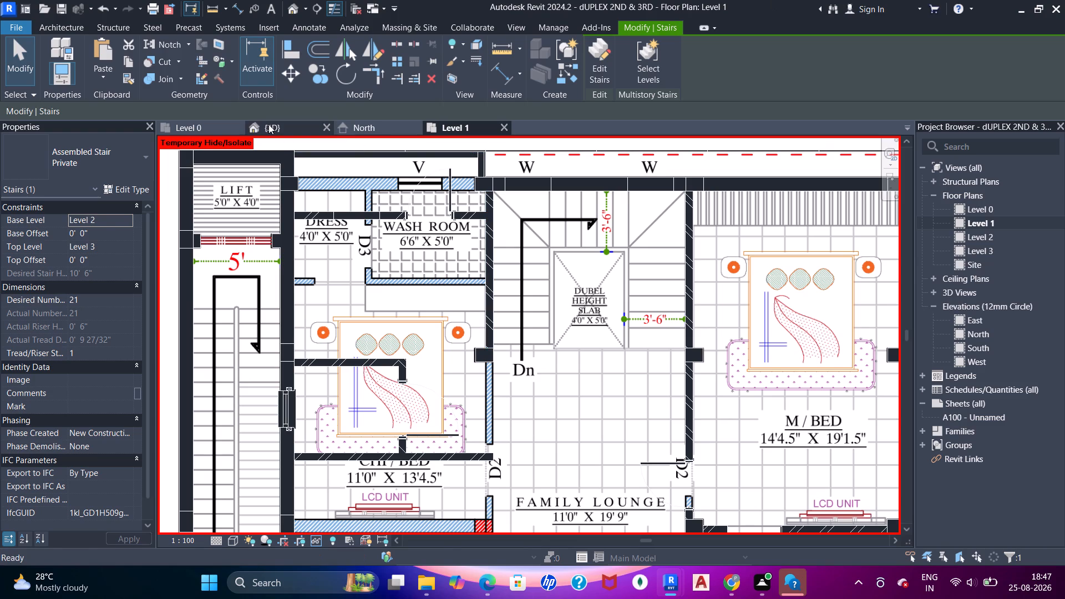
pyautogui.scroll(-6, 474, 266)
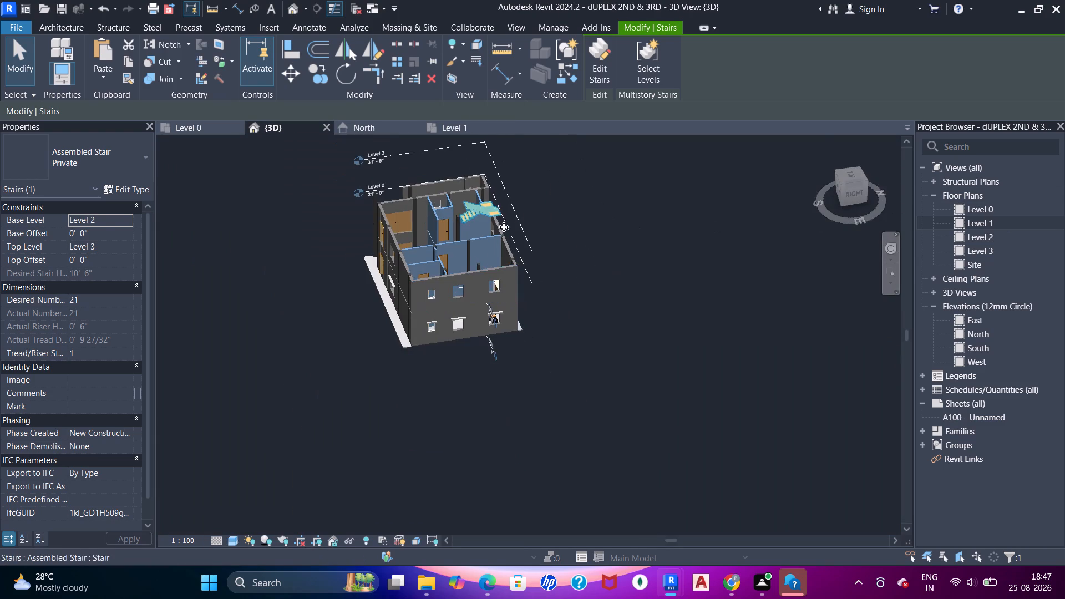
pyautogui.click(493, 209)
pyautogui.keyDown('shift'); pyautogui.moveTo(487, 236); pyautogui.dragTo(508, 208, button='middle'); pyautogui.keyUp('shift')
pyautogui.scroll(4, 499, 228)
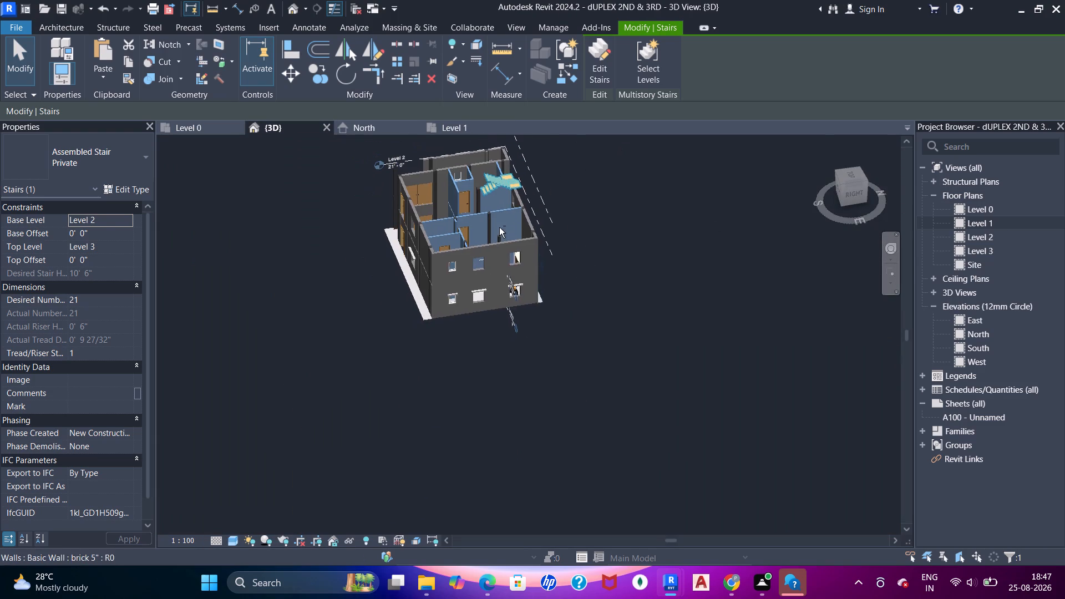
pyautogui.scroll(2, 477, 195)
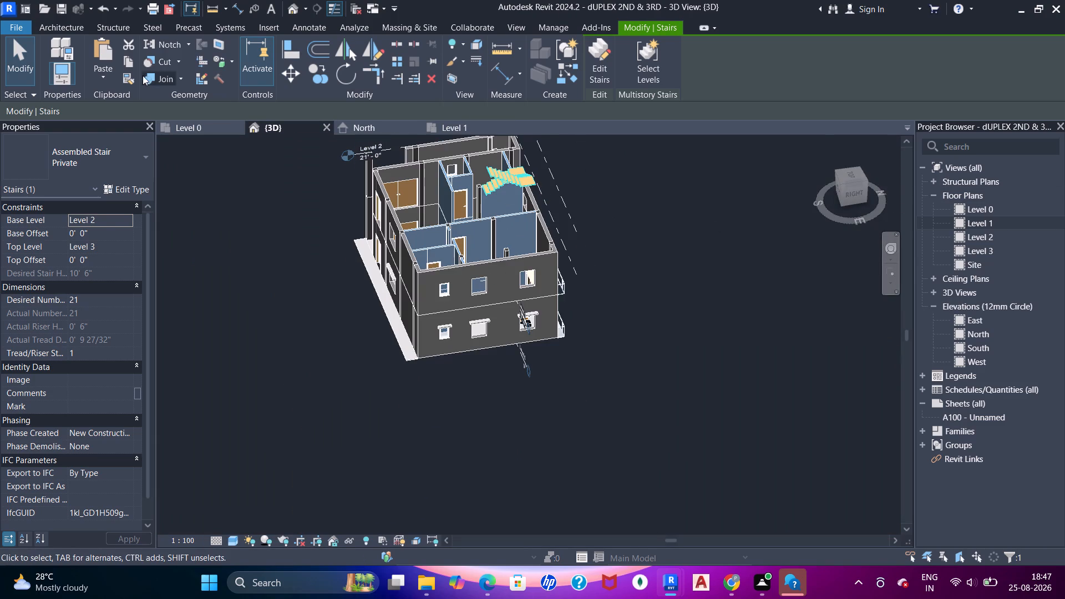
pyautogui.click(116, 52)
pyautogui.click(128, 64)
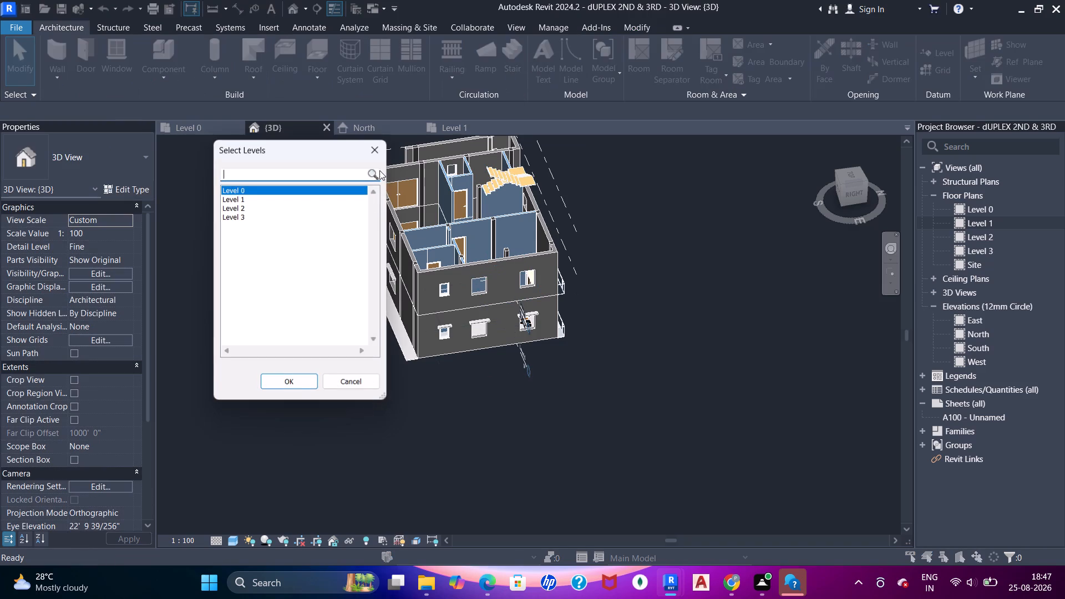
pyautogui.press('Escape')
# Copy the uppermost staircase in the 3D view and paste it aligned to Level 1.
pyautogui.click(525, 183)
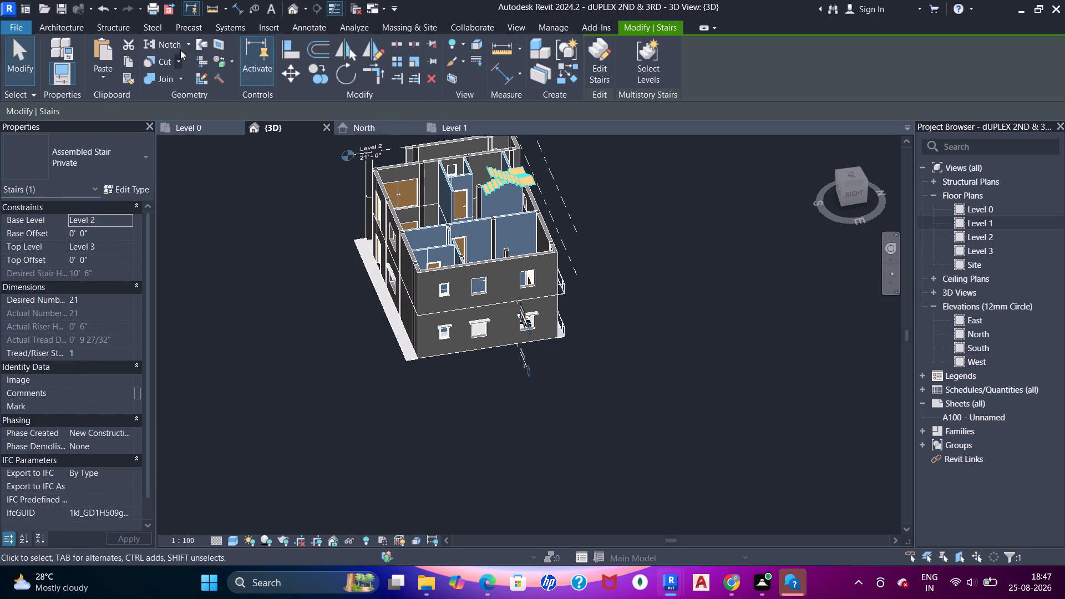
pyautogui.click(126, 64)
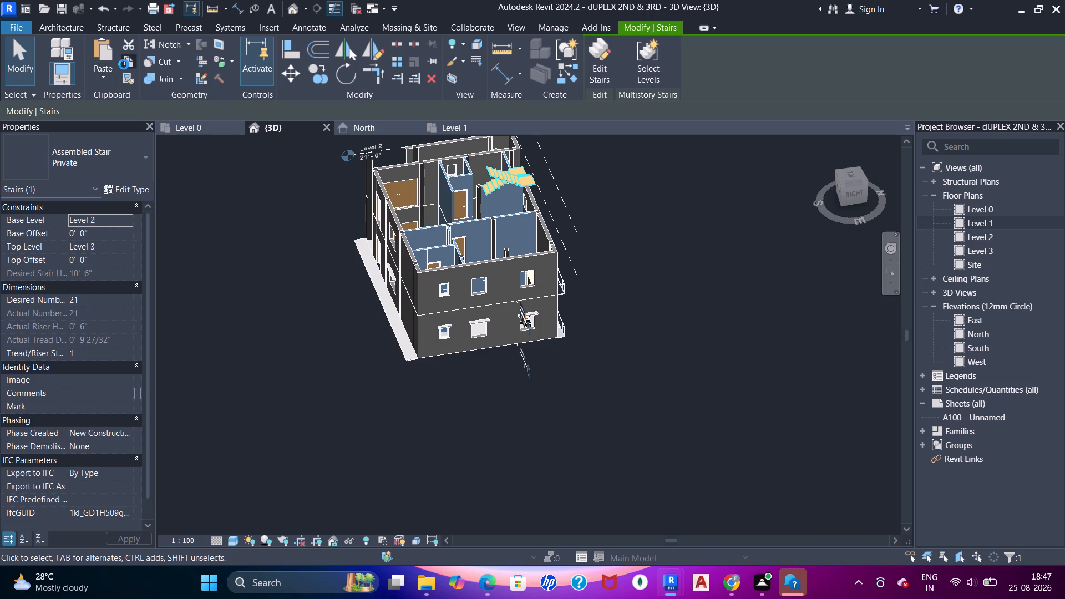
pyautogui.click(108, 73)
pyautogui.click(164, 144)
pyautogui.click(163, 139)
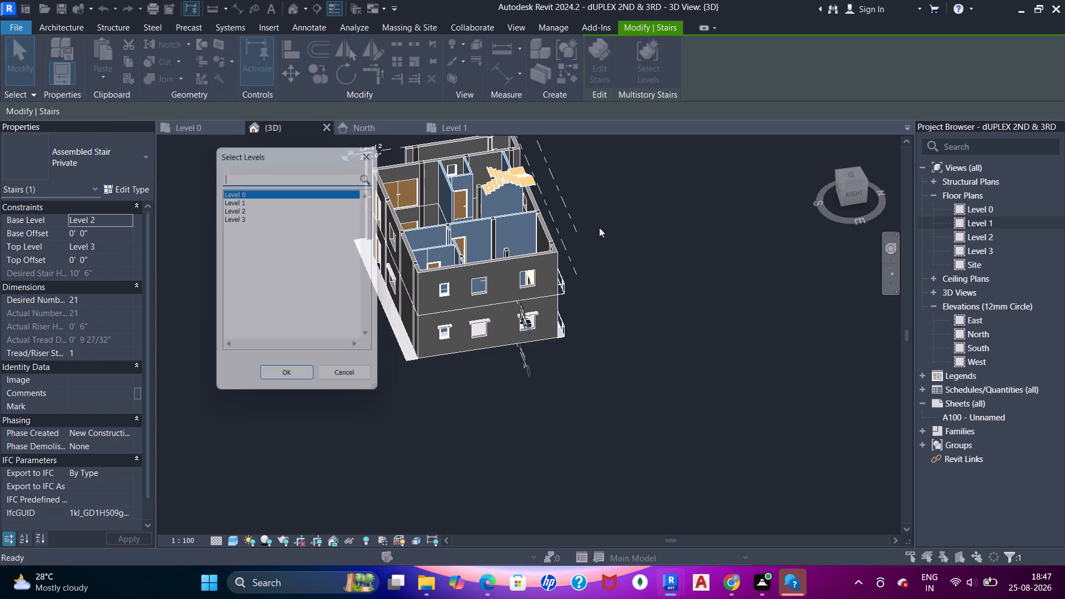
pyautogui.click(246, 201)
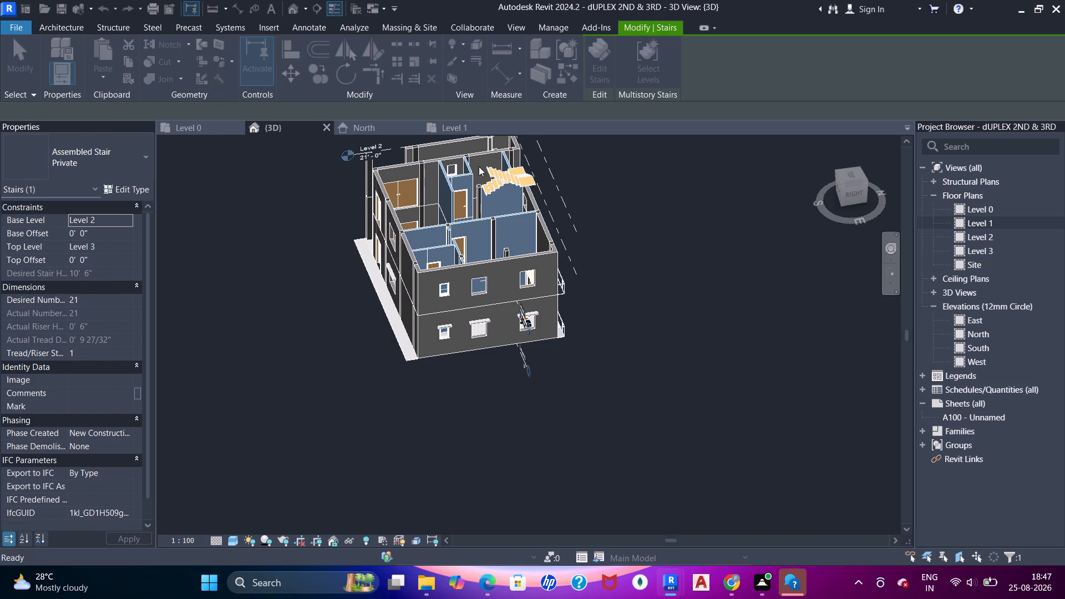
pyautogui.scroll(5, 520, 197)
pyautogui.press('Escape')
pyautogui.press('Escape')
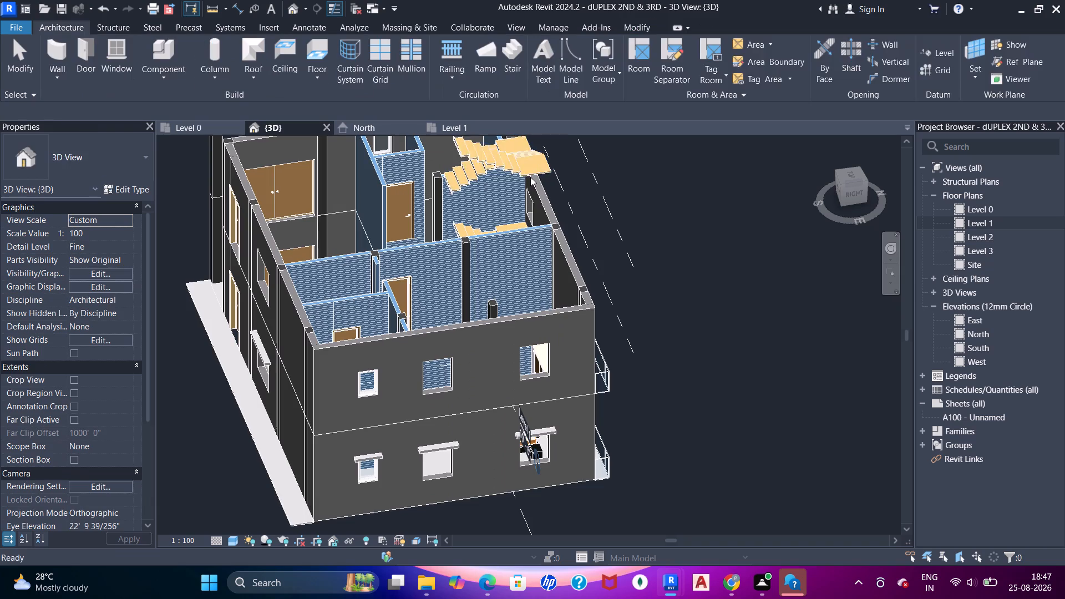
# Delete the staircase copy based on Level 2.
pyautogui.click(530, 177)
pyautogui.press('Escape')
pyautogui.press('Escape')
pyautogui.click(544, 170)
pyautogui.press('Delete')
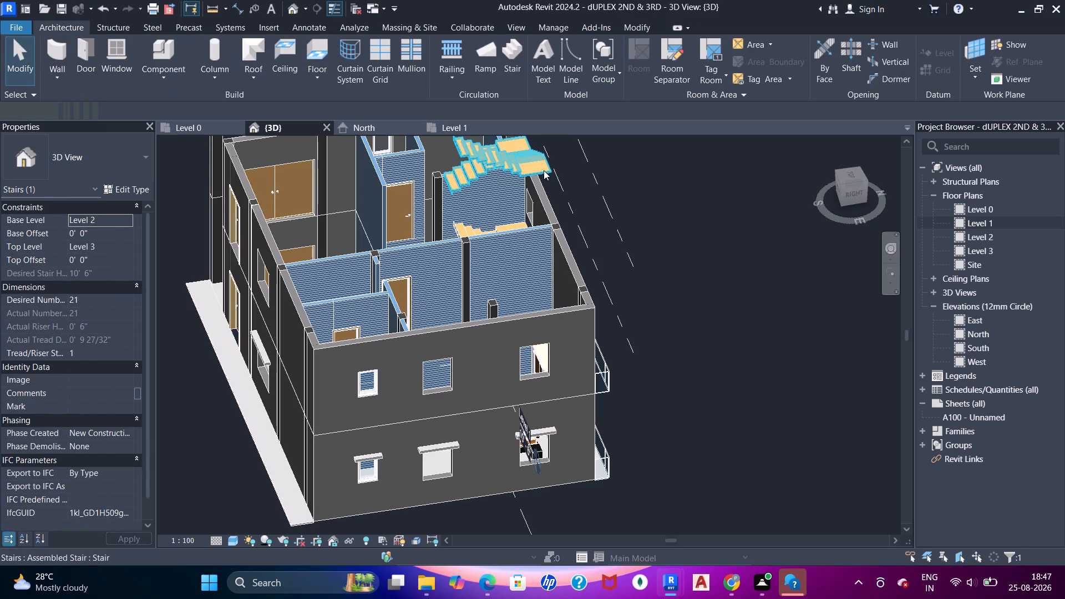
# Check the Level 1 plan around the copied staircase and family lounge against the third-floor PDF.
pyautogui.scroll(-1, 528, 181)
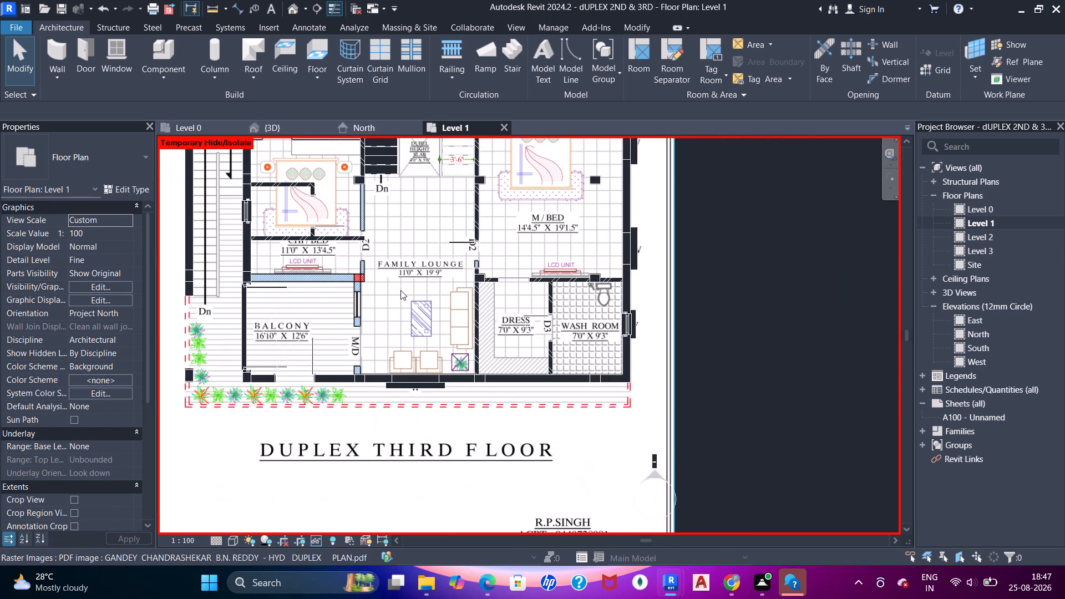
pyautogui.scroll(3, 464, 270)
pyautogui.moveTo(413, 302); pyautogui.dragTo(351, 366, button='middle')
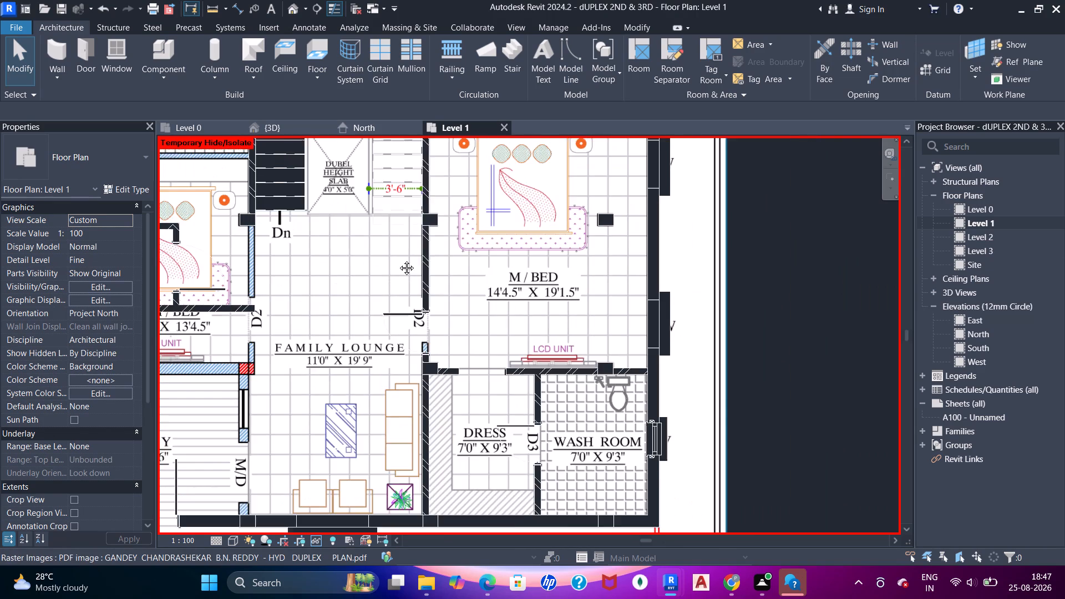
pyautogui.moveTo(403, 255); pyautogui.dragTo(383, 281, button='middle')
pyautogui.scroll(-3, 378, 248)
# Select the whole building in the 3D view and filter the selection down to Floors only.
pyautogui.moveTo(283, 131); pyautogui.dragTo(282, 126)
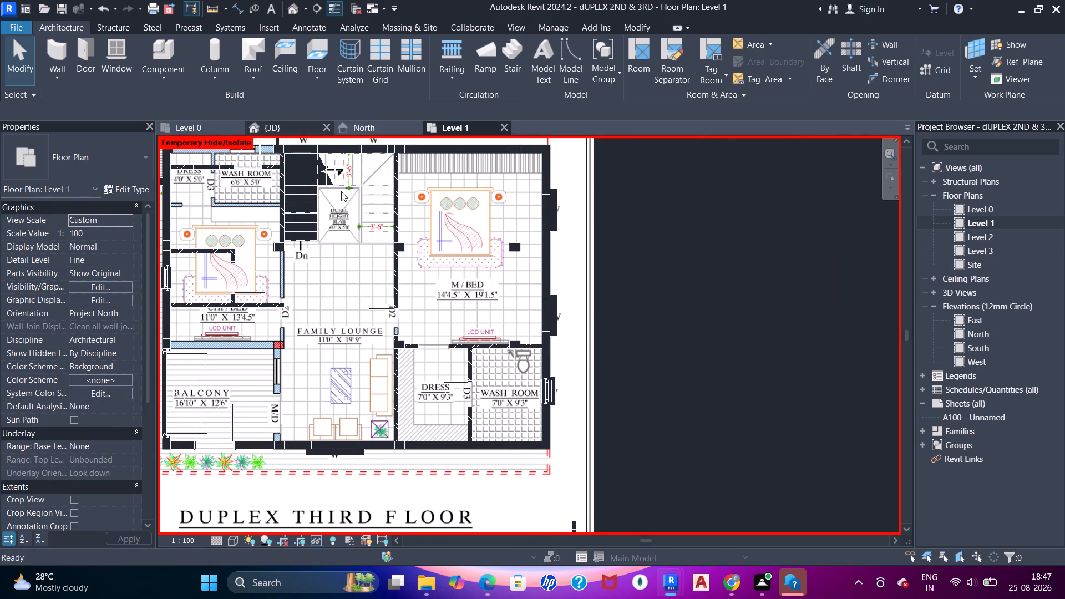
pyautogui.scroll(-3, 373, 304)
pyautogui.moveTo(400, 367); pyautogui.dragTo(443, 216, button='middle')
pyautogui.moveTo(383, 227); pyautogui.dragTo(404, 307, button='middle')
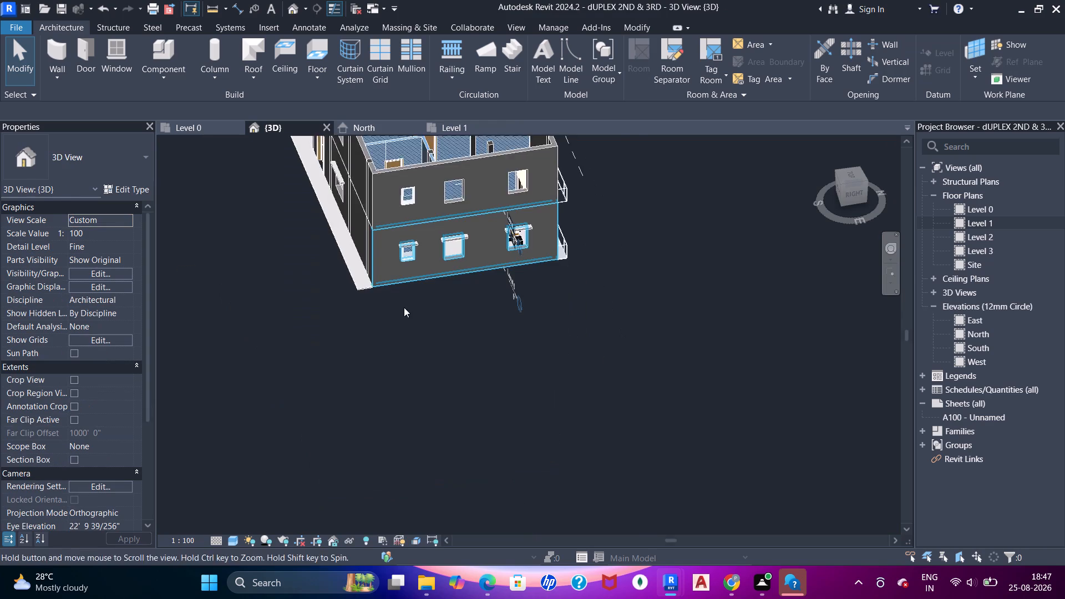
pyautogui.moveTo(404, 307); pyautogui.dragTo(380, 235, button='middle')
pyautogui.scroll(3, 426, 334)
pyautogui.scroll(-5, 440, 323)
pyautogui.moveTo(668, 436); pyautogui.dragTo(234, 156)
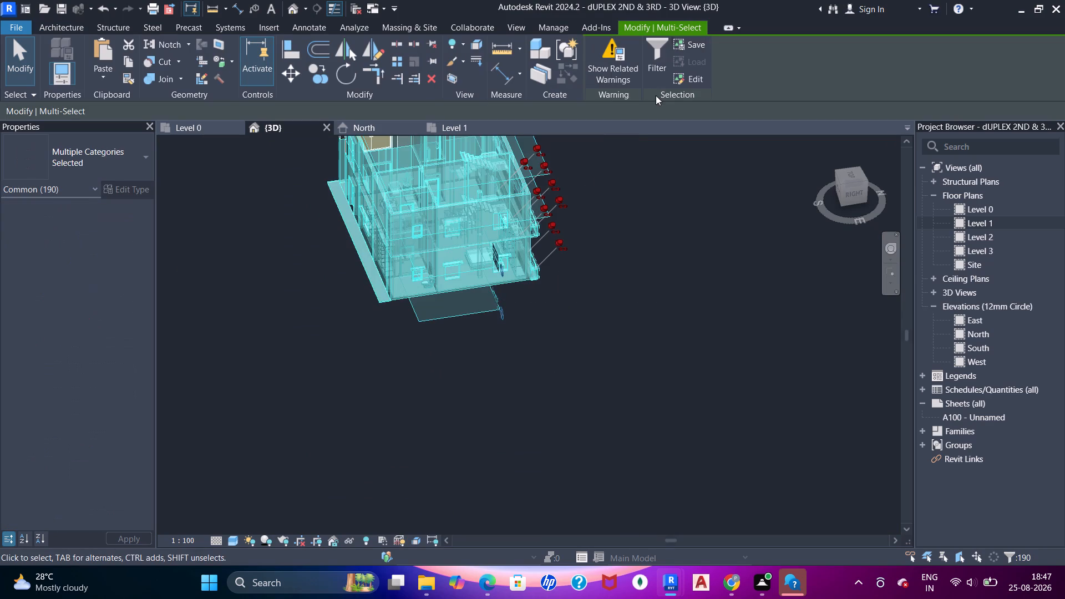
pyautogui.click(664, 58)
pyautogui.click(591, 226)
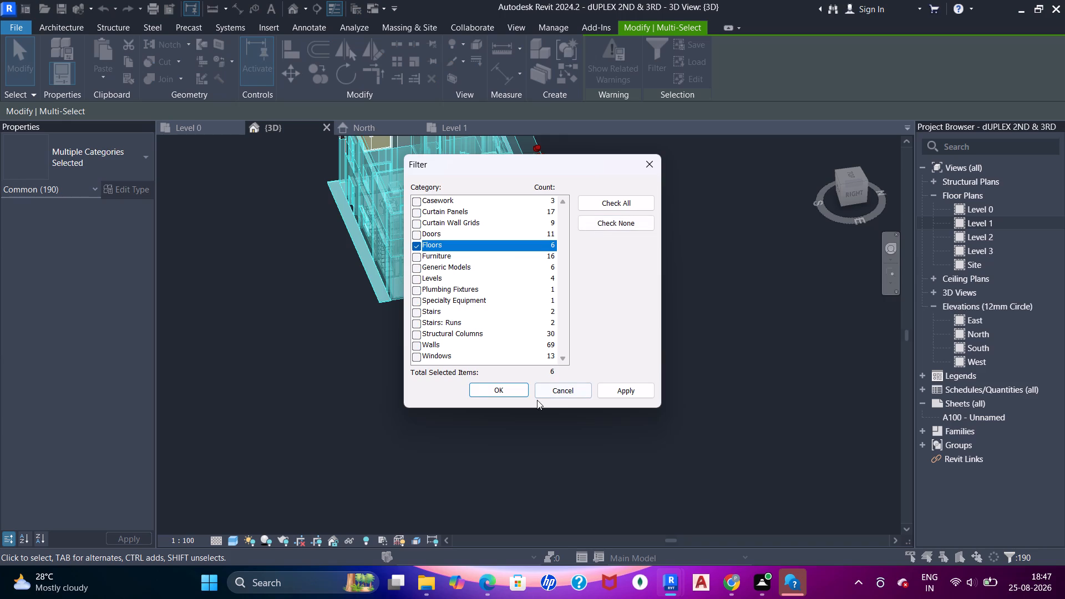
pyautogui.keyDown('shift'); pyautogui.moveTo(445, 321); pyautogui.dragTo(495, 339, button='middle'); pyautogui.keyUp('shift')
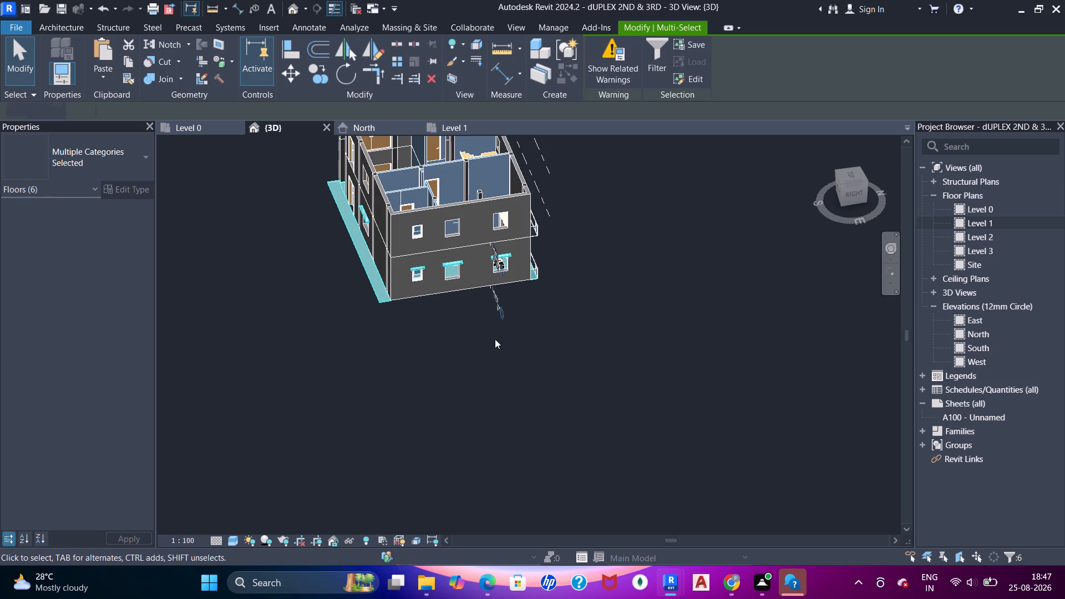
pyautogui.keyDown('shift'); pyautogui.moveTo(495, 339); pyautogui.dragTo(328, 301, button='middle'); pyautogui.keyUp('shift')
pyautogui.keyDown('shift'); pyautogui.moveTo(499, 363); pyautogui.dragTo(469, 364, button='middle'); pyautogui.keyUp('shift')
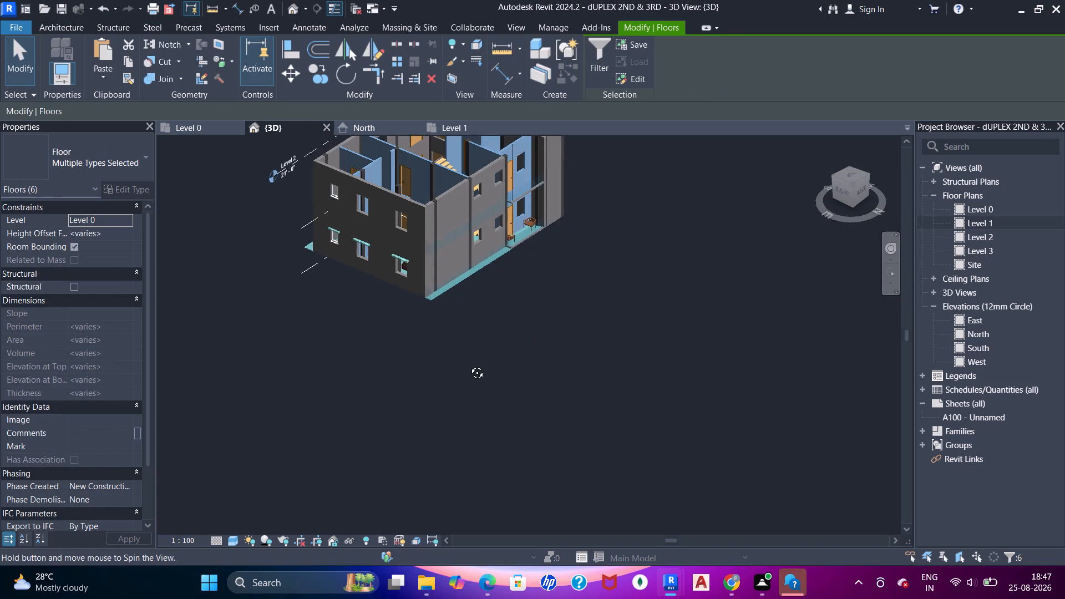
pyautogui.keyDown('shift'); pyautogui.moveTo(469, 364); pyautogui.dragTo(334, 338, button='middle'); pyautogui.keyUp('shift')
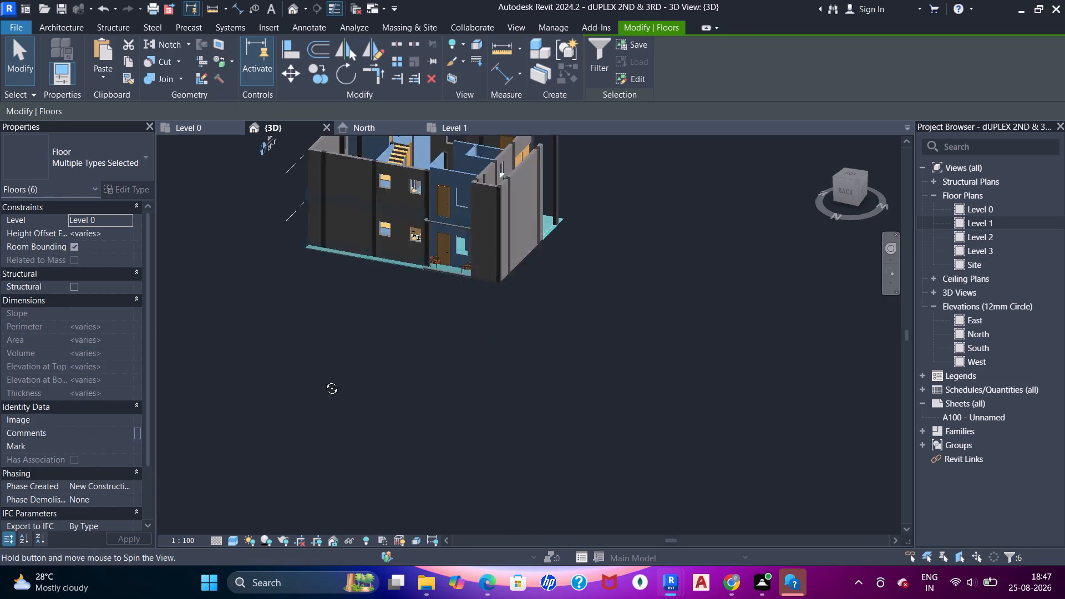
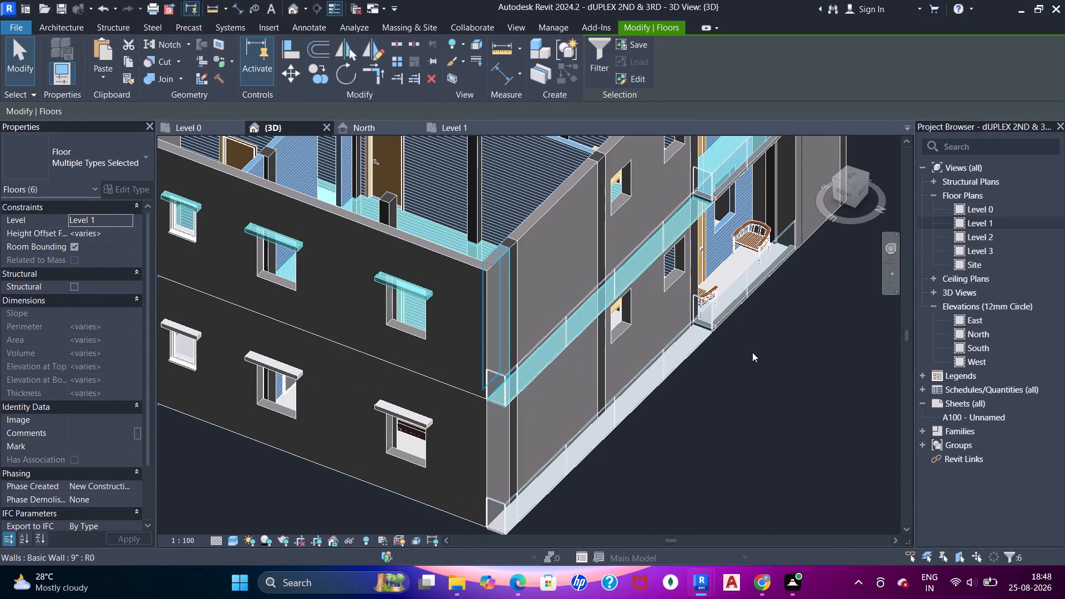
# Clear the floor selection and examine the walls and floor edges at the building's corner in 3D.
pyautogui.scroll(4, 531, 333)
pyautogui.press('Escape')
pyautogui.press('Escape')
pyautogui.scroll(-4, 548, 334)
pyautogui.press('Escape')
pyautogui.moveTo(547, 269); pyautogui.dragTo(533, 345, button='middle')
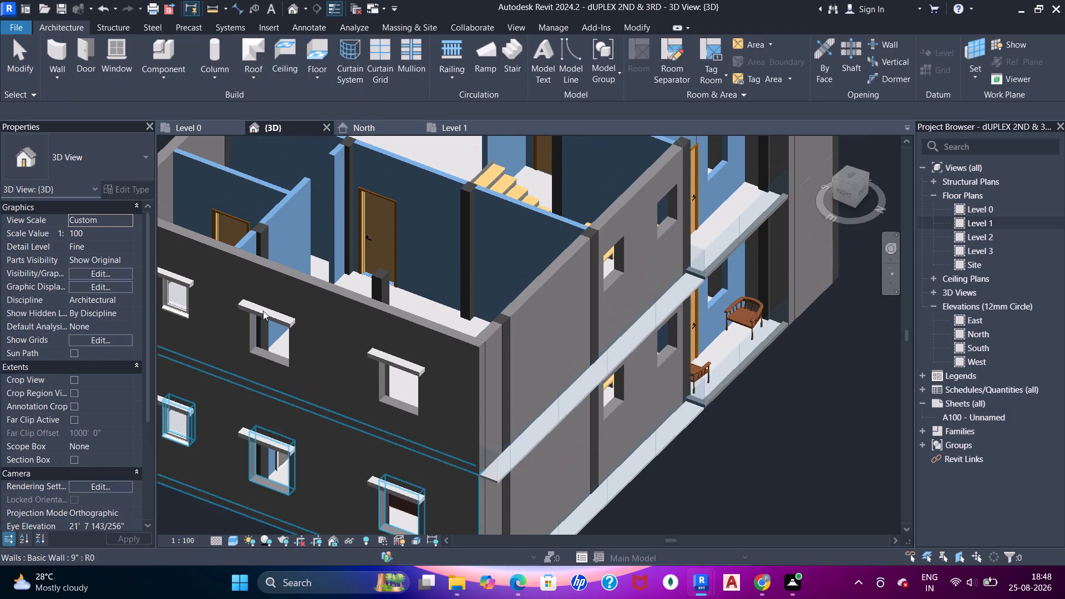
pyautogui.moveTo(463, 334); pyautogui.dragTo(442, 281, button='middle')
pyautogui.scroll(2, 537, 272)
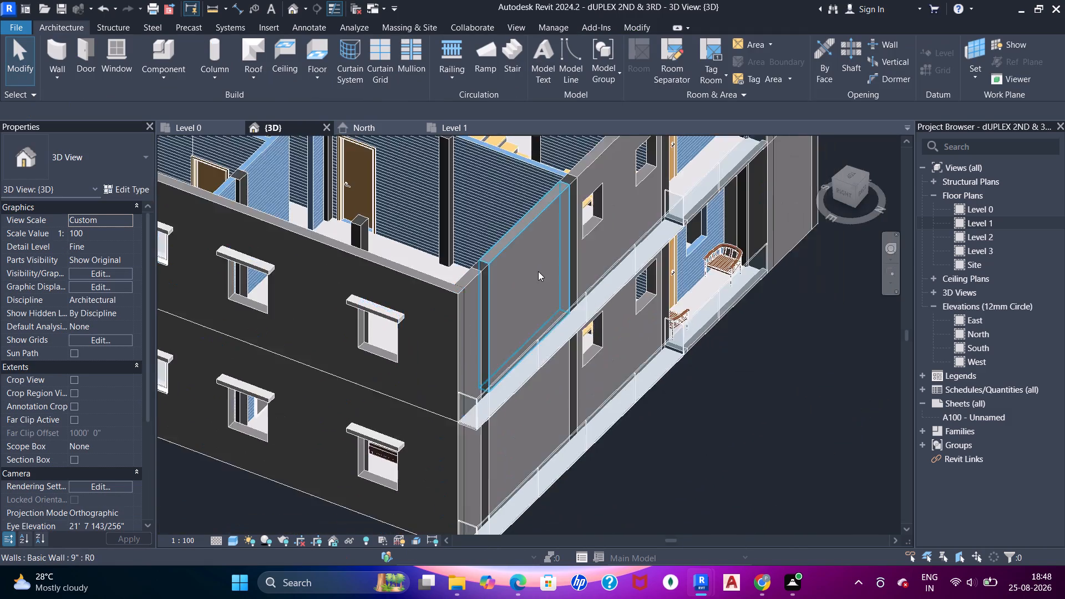
pyautogui.scroll(4, 538, 271)
pyautogui.moveTo(528, 255); pyautogui.dragTo(550, 417, button='middle')
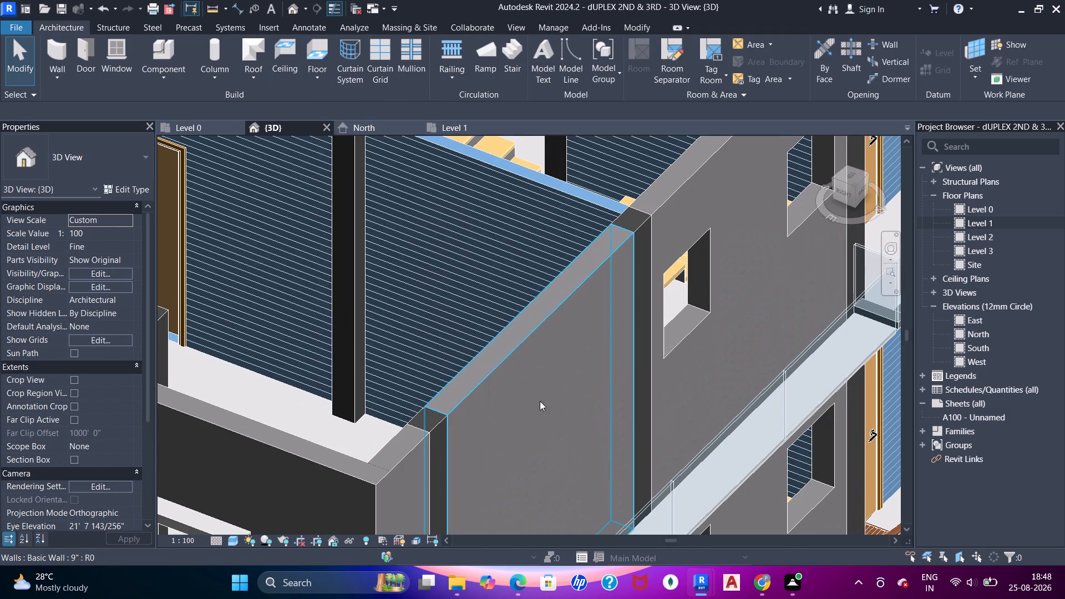
# Examine the Level 1 plan around the staircase and rooms against the third-floor PDF.
pyautogui.click(457, 130)
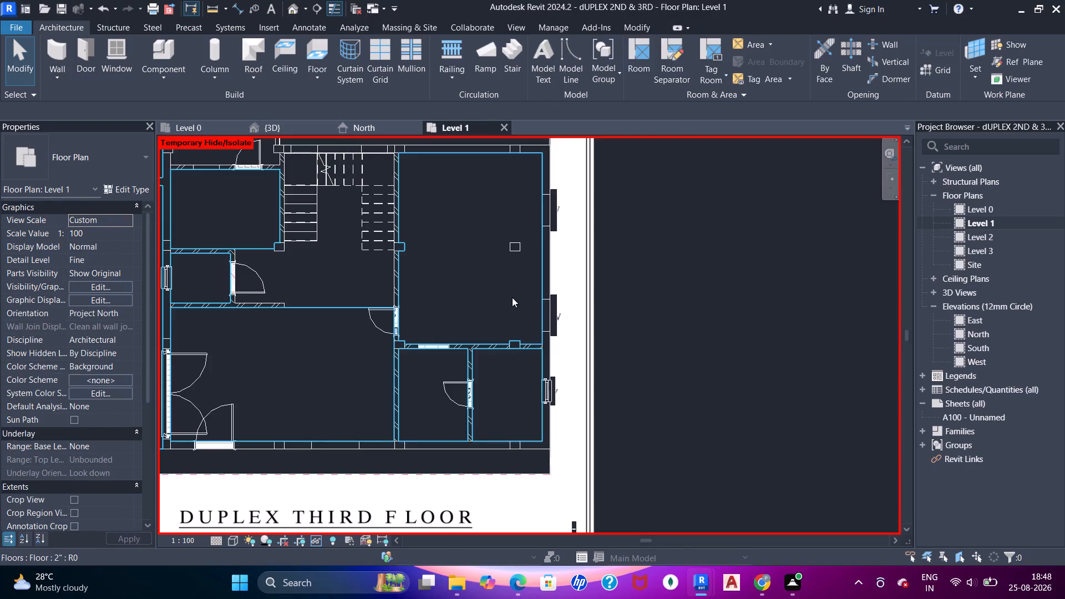
pyautogui.scroll(-2, 513, 298)
pyautogui.moveTo(508, 296); pyautogui.dragTo(502, 322, button='middle')
pyautogui.press('Escape')
pyautogui.press('Escape')
pyautogui.press('Escape')
pyautogui.scroll(-3, 418, 237)
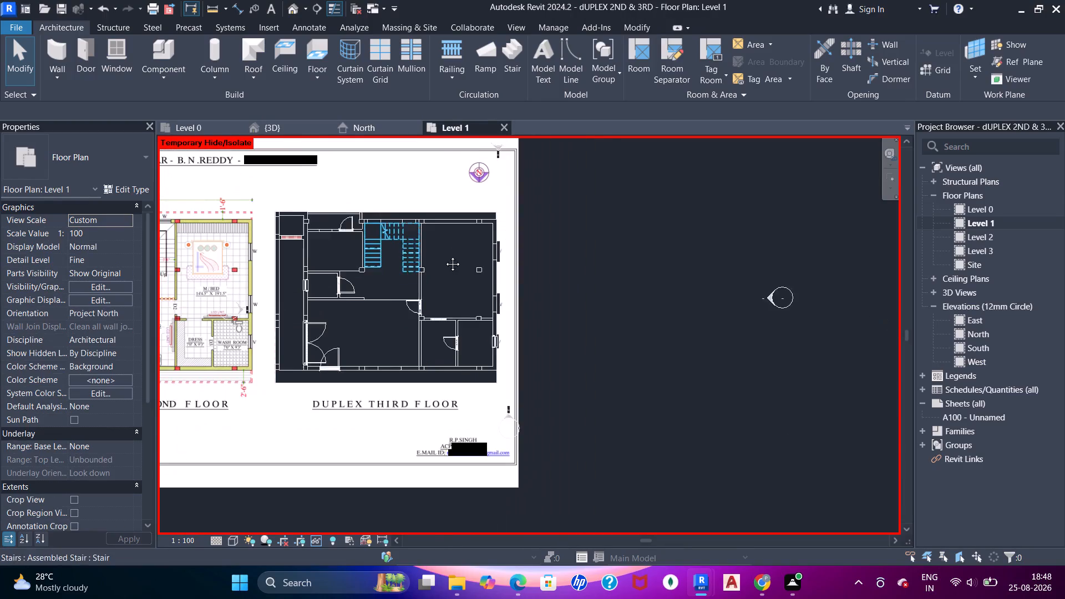
pyautogui.moveTo(426, 245); pyautogui.dragTo(505, 271, button='middle')
pyautogui.scroll(10, 435, 280)
pyautogui.scroll(-5, 449, 264)
pyautogui.scroll(-6, 535, 224)
pyautogui.moveTo(522, 228); pyautogui.dragTo(529, 258, button='middle')
pyautogui.scroll(5, 525, 260)
pyautogui.press('Escape')
pyautogui.press('Escape')
pyautogui.scroll(5, 430, 220)
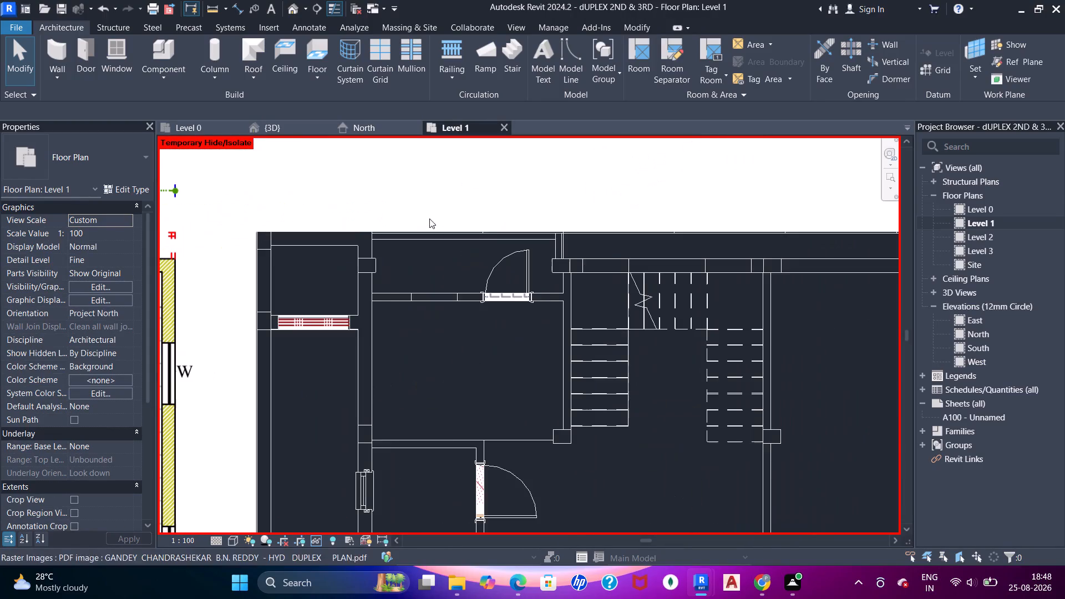
pyautogui.click(379, 206)
pyautogui.scroll(-6, 400, 215)
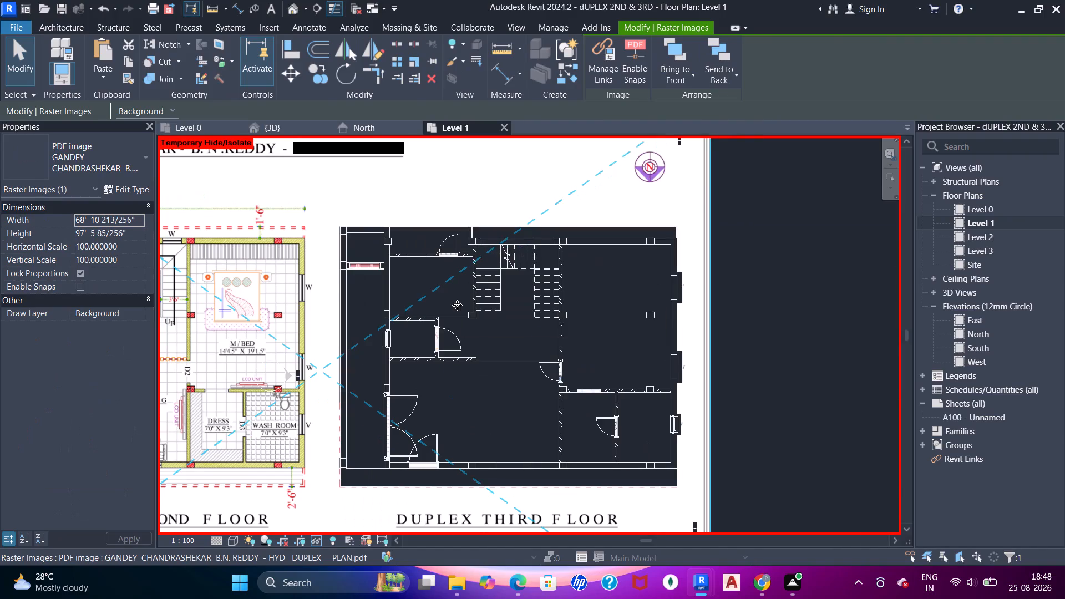
pyautogui.press('Escape')
pyautogui.press('Escape')
pyautogui.scroll(10, 456, 305)
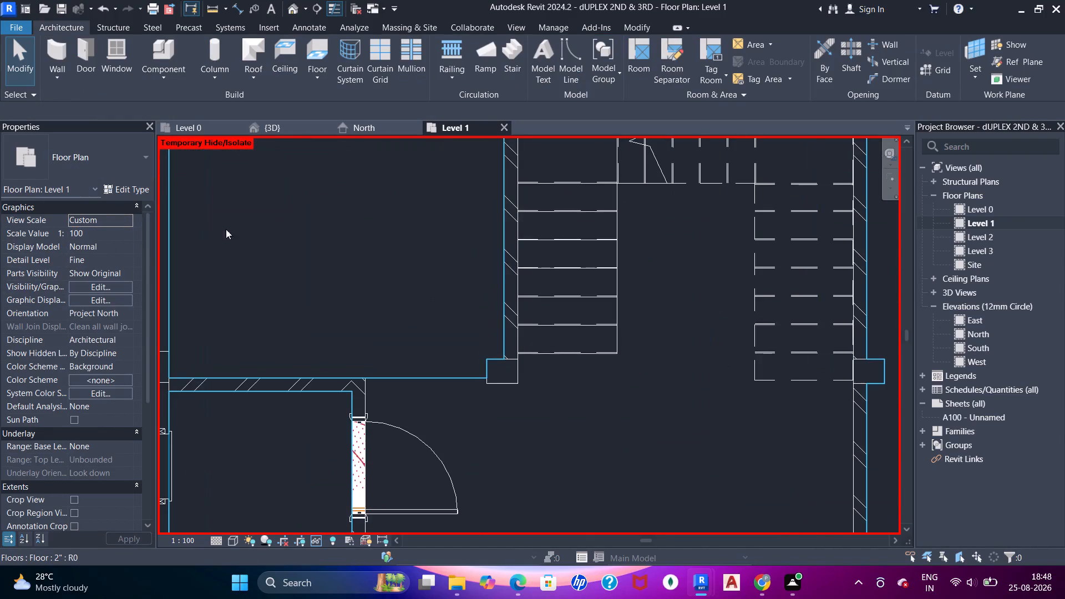
pyautogui.scroll(-4, 432, 287)
pyautogui.moveTo(461, 258); pyautogui.dragTo(466, 276, button='middle')
pyautogui.scroll(-3, 443, 272)
pyautogui.moveTo(453, 263); pyautogui.dragTo(447, 272, button='middle')
pyautogui.press('Escape')
pyautogui.press('Escape')
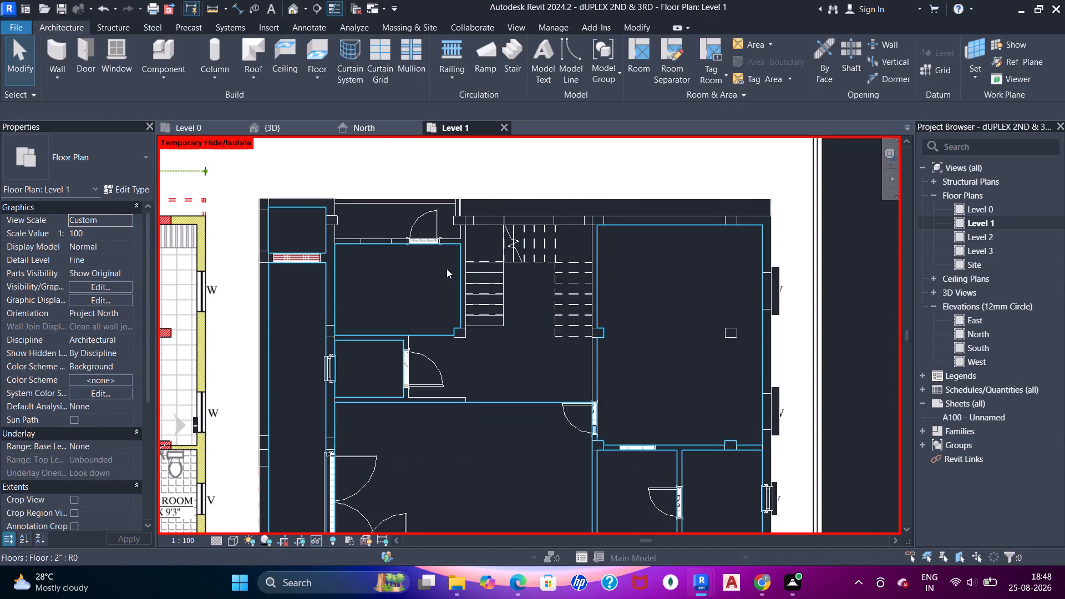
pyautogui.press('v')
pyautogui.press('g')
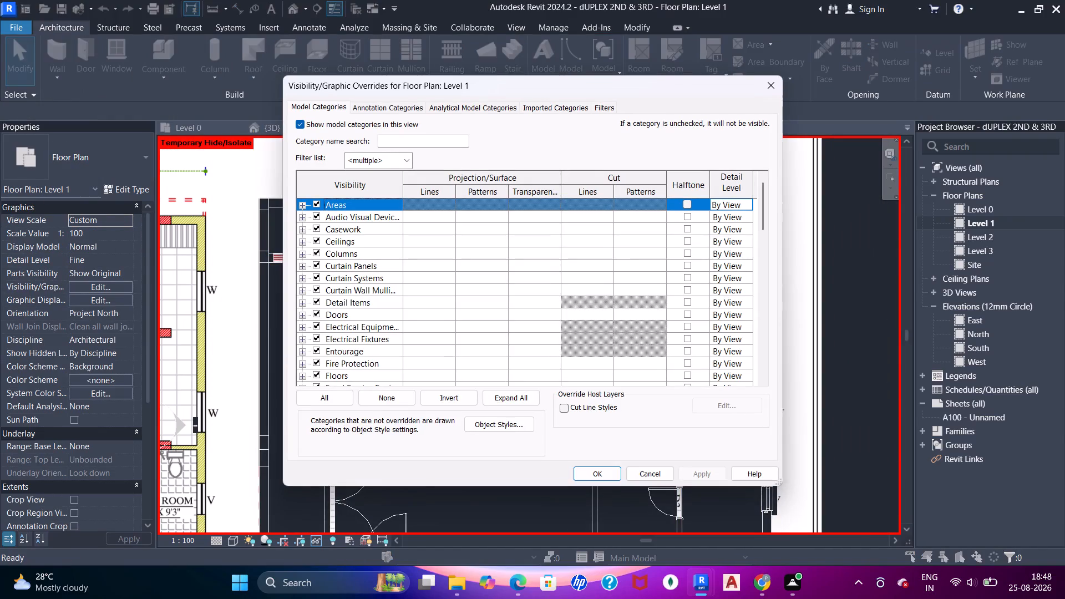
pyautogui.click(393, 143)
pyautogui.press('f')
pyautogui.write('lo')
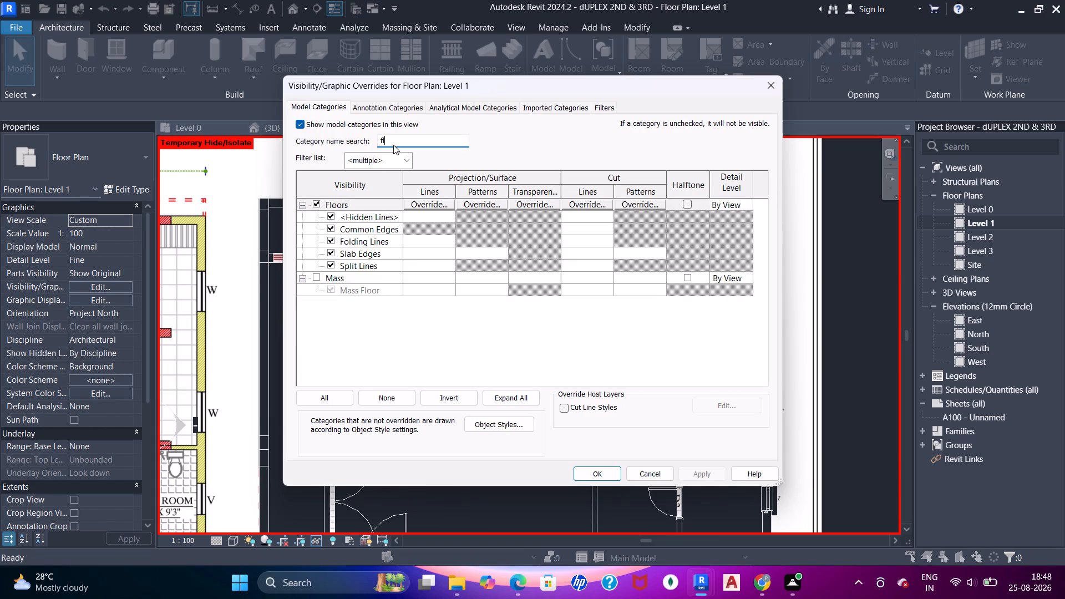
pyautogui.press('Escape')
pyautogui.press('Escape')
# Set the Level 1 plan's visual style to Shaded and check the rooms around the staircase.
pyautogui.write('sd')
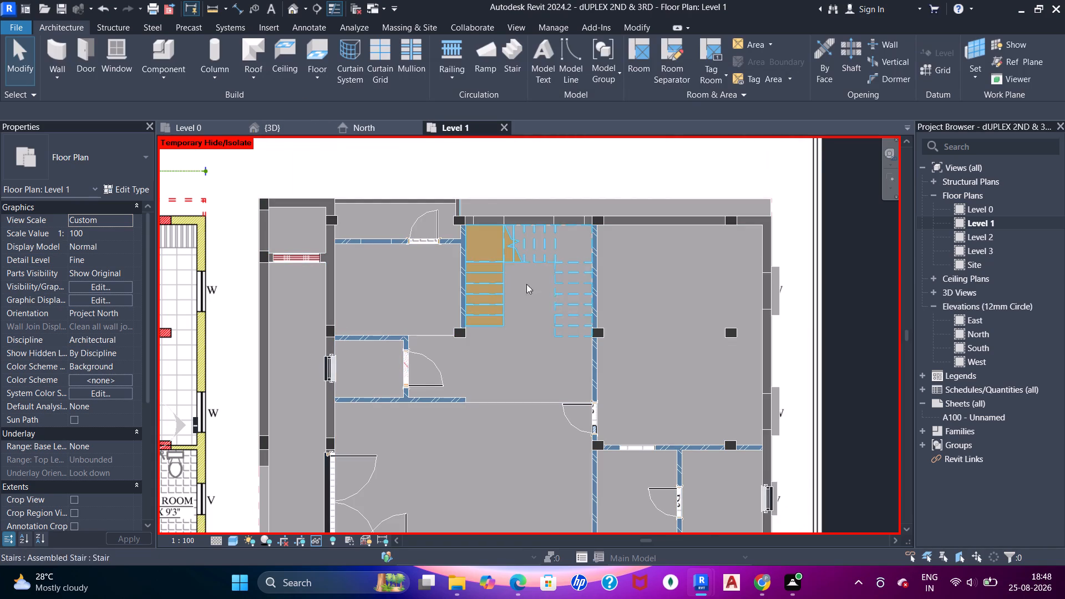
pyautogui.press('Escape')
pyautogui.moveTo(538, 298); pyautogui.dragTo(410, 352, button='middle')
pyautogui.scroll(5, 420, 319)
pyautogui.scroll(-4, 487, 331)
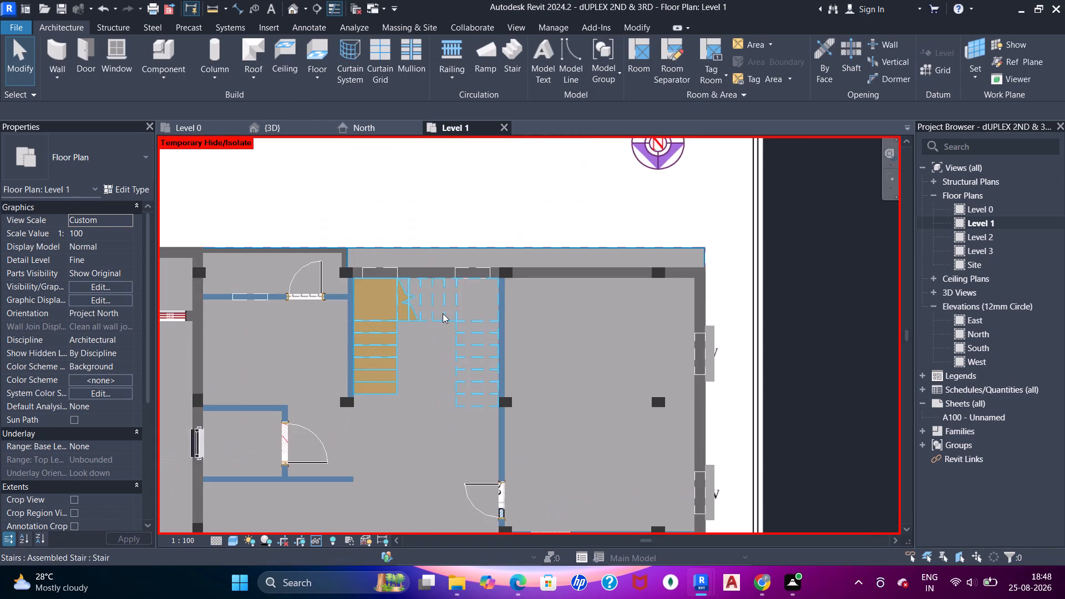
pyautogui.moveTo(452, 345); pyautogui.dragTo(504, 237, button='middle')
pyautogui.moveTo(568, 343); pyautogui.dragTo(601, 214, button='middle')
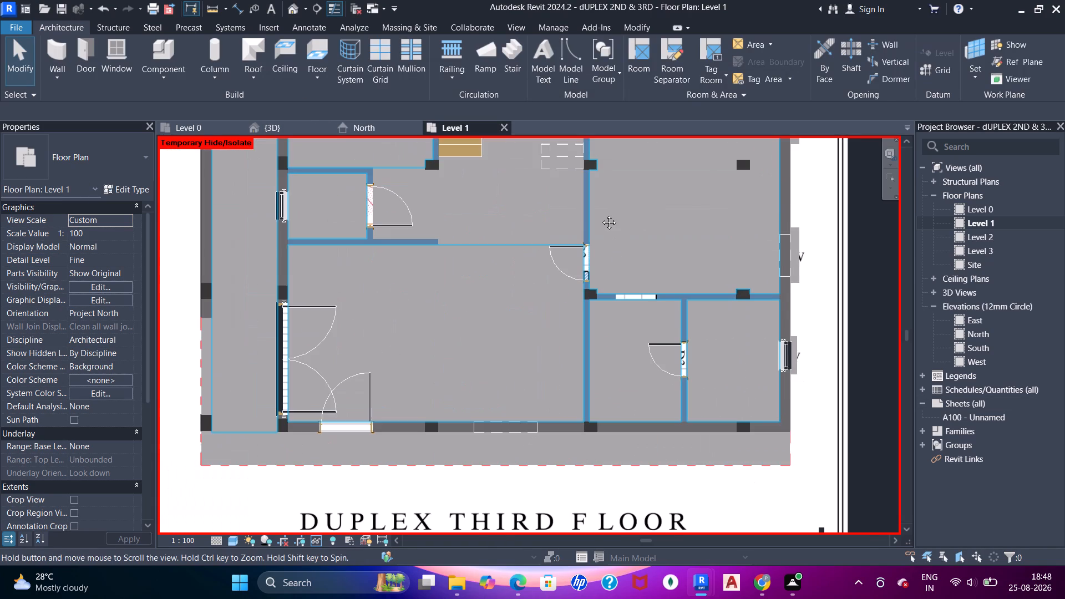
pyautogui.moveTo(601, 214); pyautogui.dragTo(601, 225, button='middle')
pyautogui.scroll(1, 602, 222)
# Hide the Floors category in the Level 1 plan's visibility overrides.
pyautogui.press('v')
pyautogui.press('g')
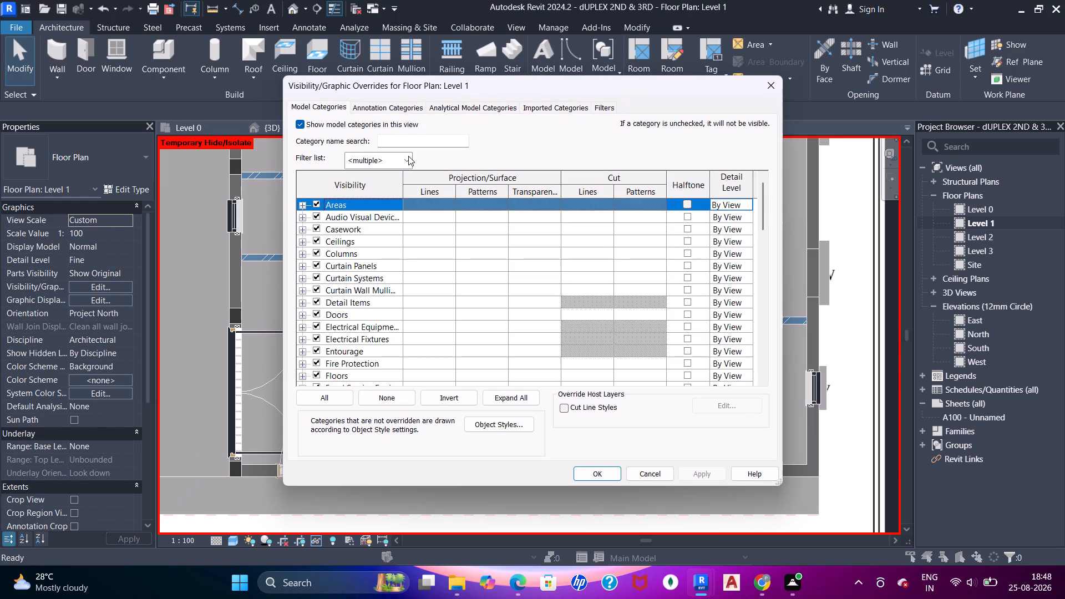
pyautogui.click(405, 142)
pyautogui.press('f')
pyautogui.press('l')
pyautogui.press('9')
pyautogui.press('i')
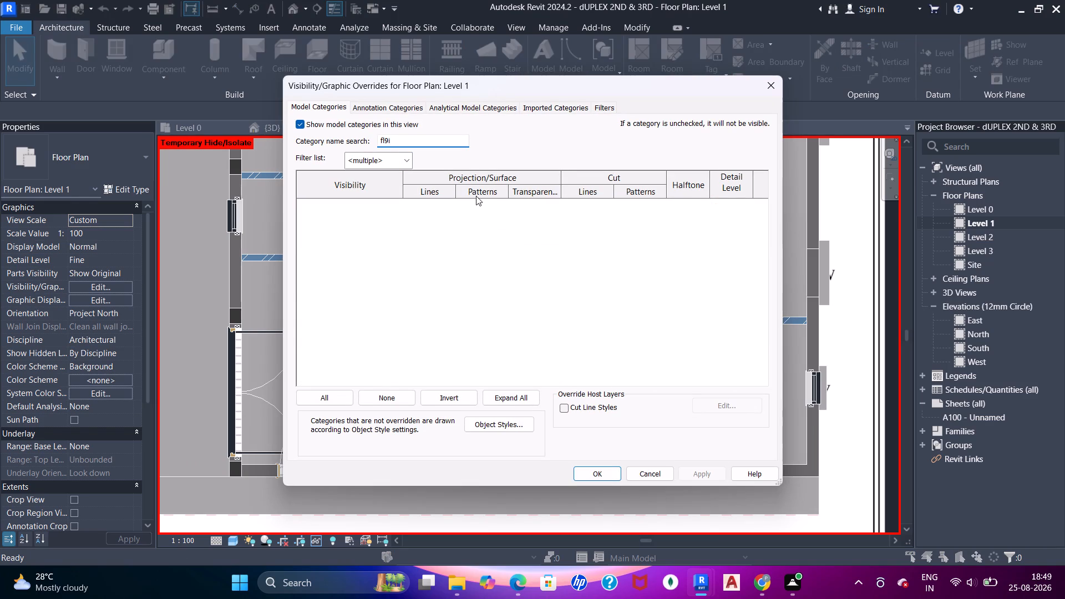
pyautogui.press('BackSpace')
pyautogui.press('BackSpace')
pyautogui.click(313, 202)
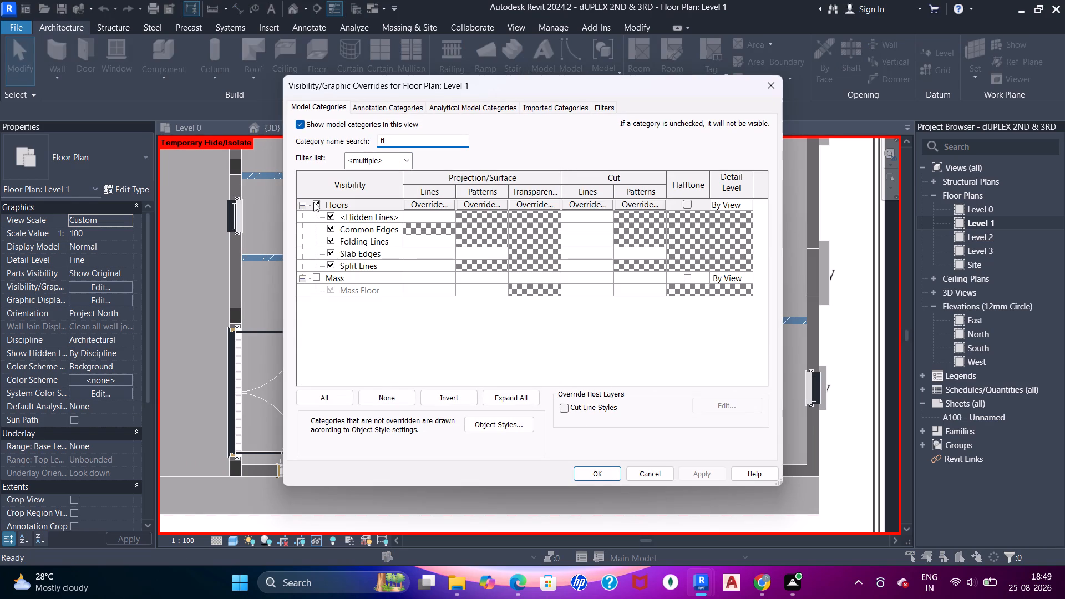
pyautogui.click(590, 479)
# Examine the master bedroom furniture layout on the third-floor PDF in the Level 1 plan.
pyautogui.scroll(-3, 435, 248)
pyautogui.moveTo(444, 236); pyautogui.dragTo(457, 276, button='middle')
pyautogui.press('Escape')
pyautogui.press('Escape')
pyautogui.press('Escape')
pyautogui.scroll(5, 626, 245)
pyautogui.moveTo(612, 216); pyautogui.dragTo(583, 298, button='middle')
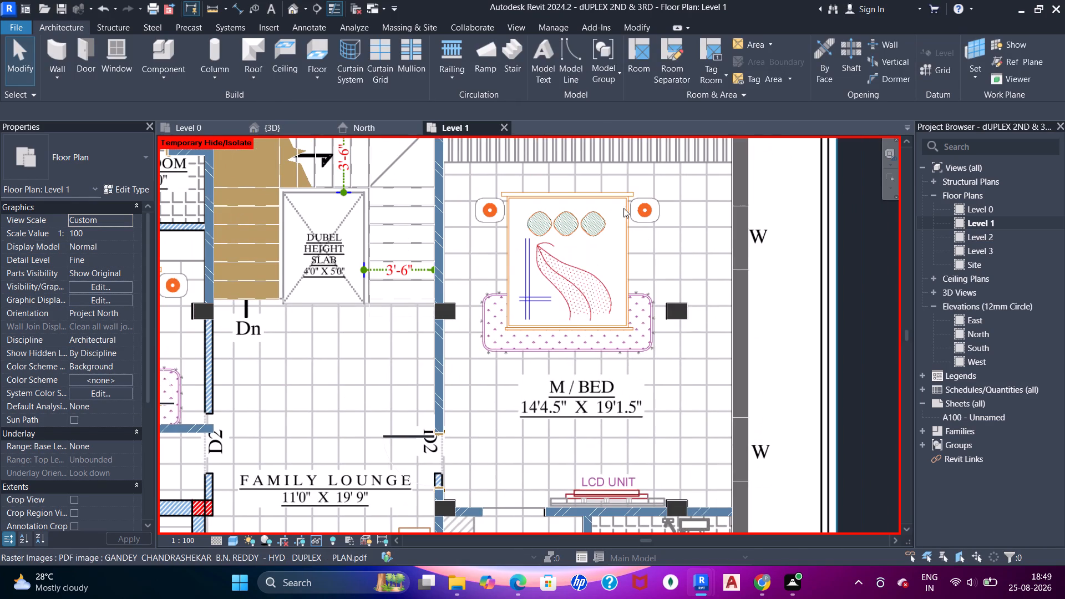
pyautogui.moveTo(579, 249); pyautogui.dragTo(557, 222, button='middle')
pyautogui.press('Escape')
pyautogui.press('Escape')
pyautogui.press('Escape')
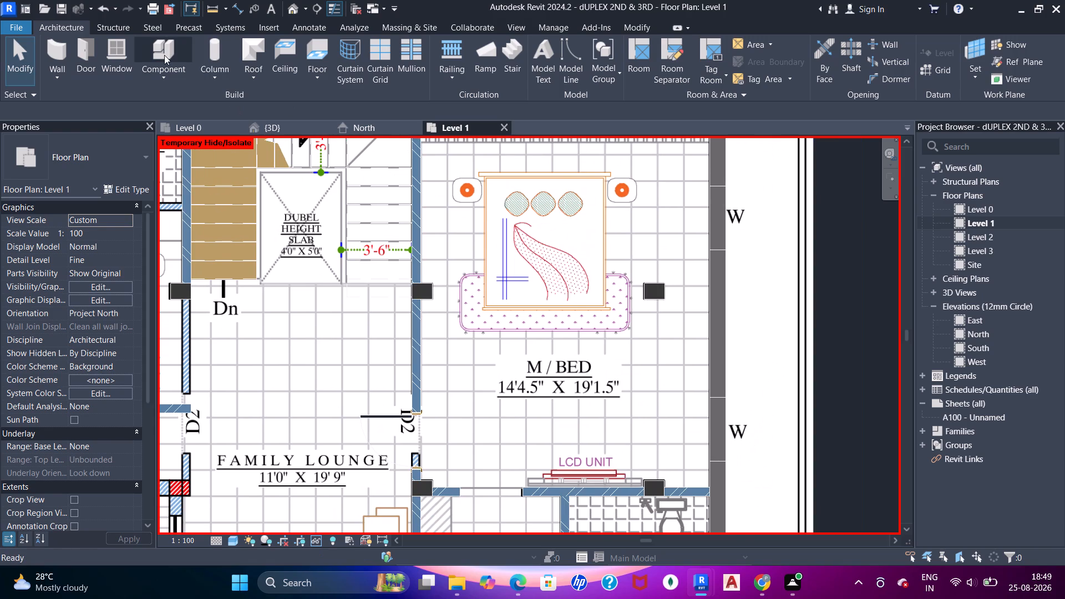
pyautogui.press('Escape')
pyautogui.press('Escape')
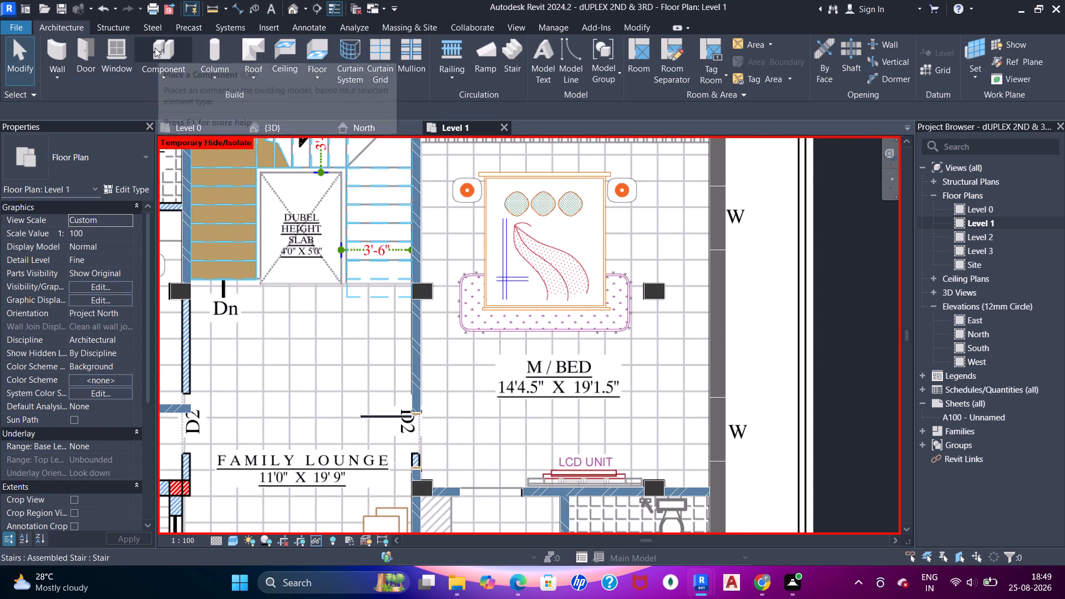
pyautogui.press('Escape')
pyautogui.press('Escape')
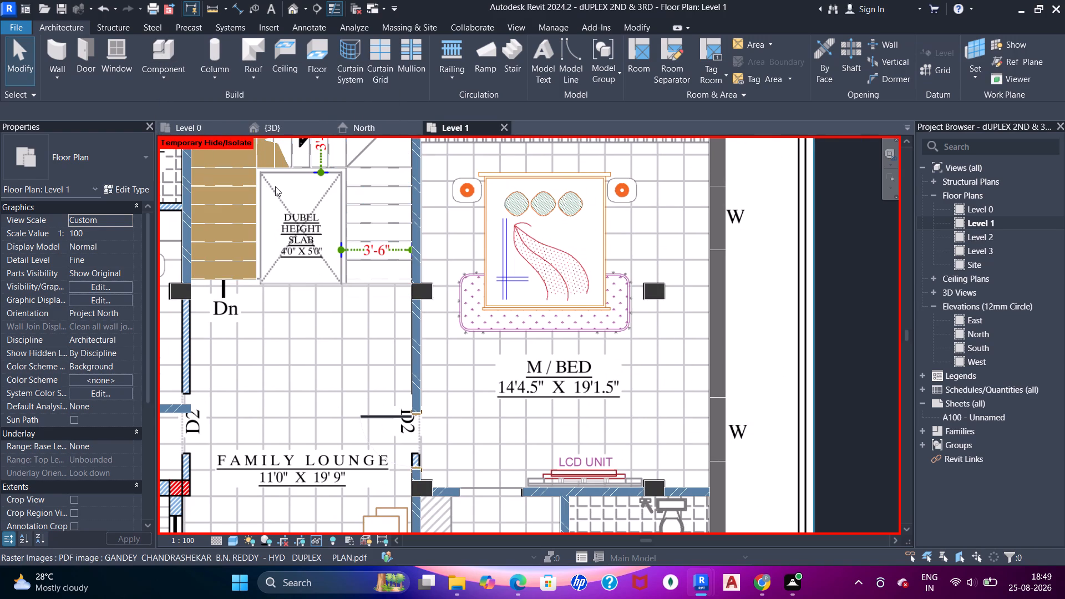
# Place the Bed_9029 Bed 001 component over the PDF bed in the third-floor M/BED room on Level 1.
pyautogui.press('c')
pyautogui.press('m')
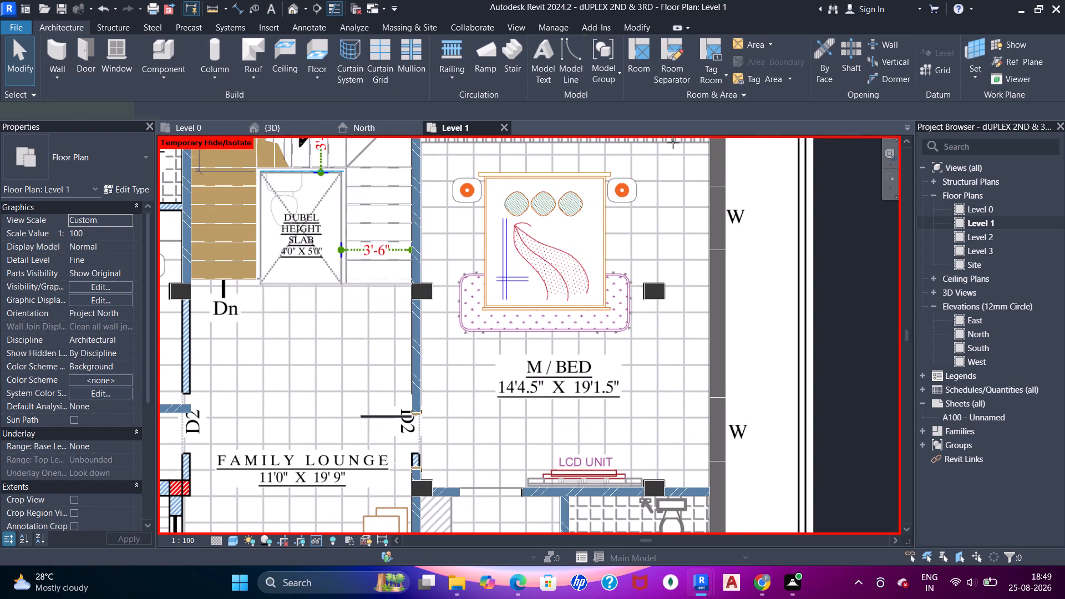
pyautogui.moveTo(596, 47); pyautogui.dragTo(603, 48)
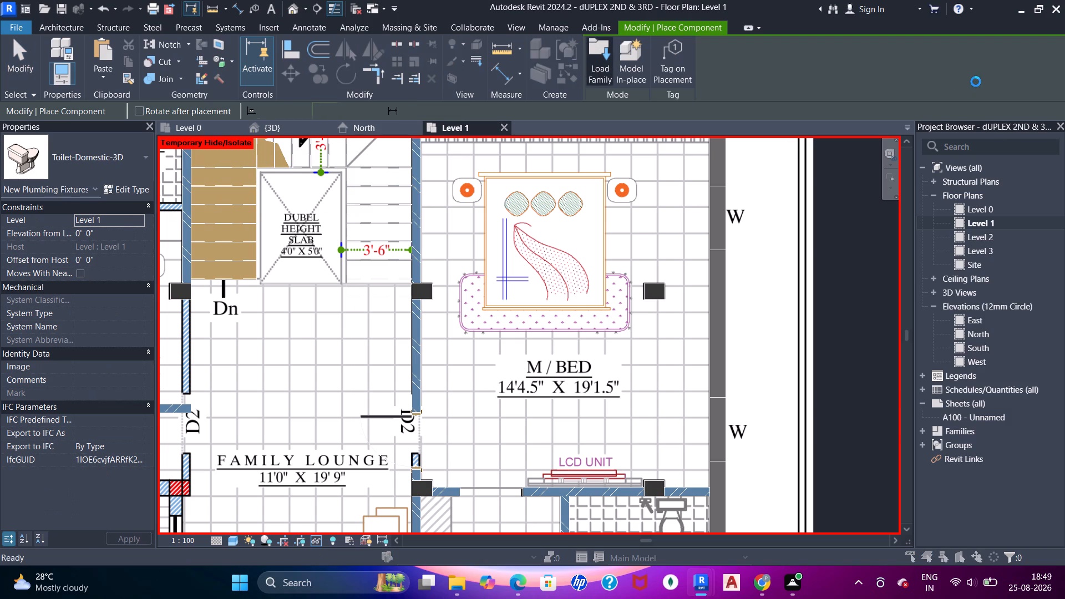
pyautogui.press('Escape')
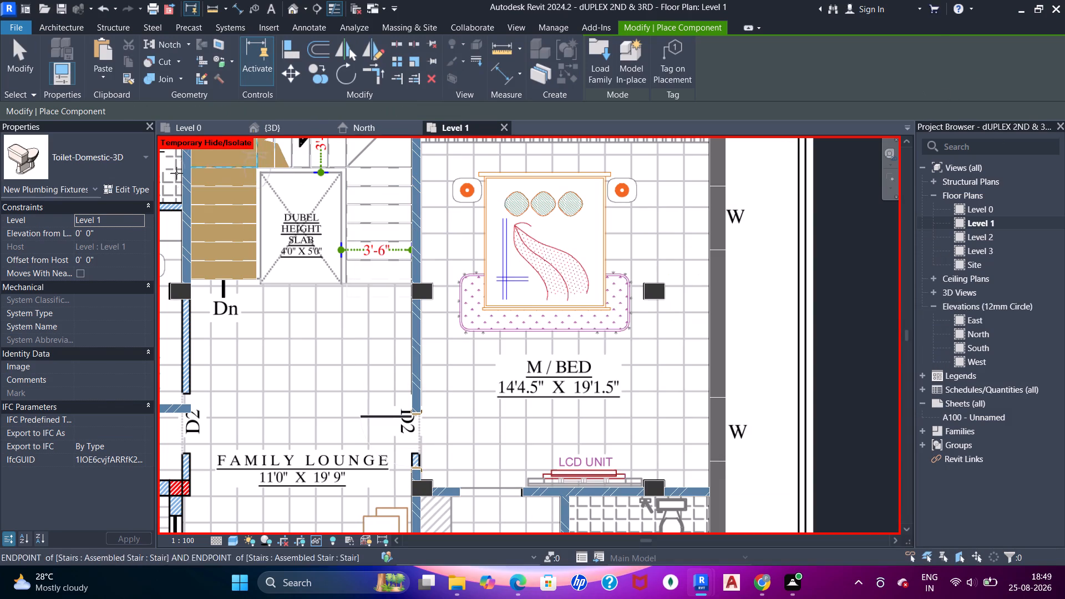
pyautogui.click(95, 155)
pyautogui.scroll(4, 107, 295)
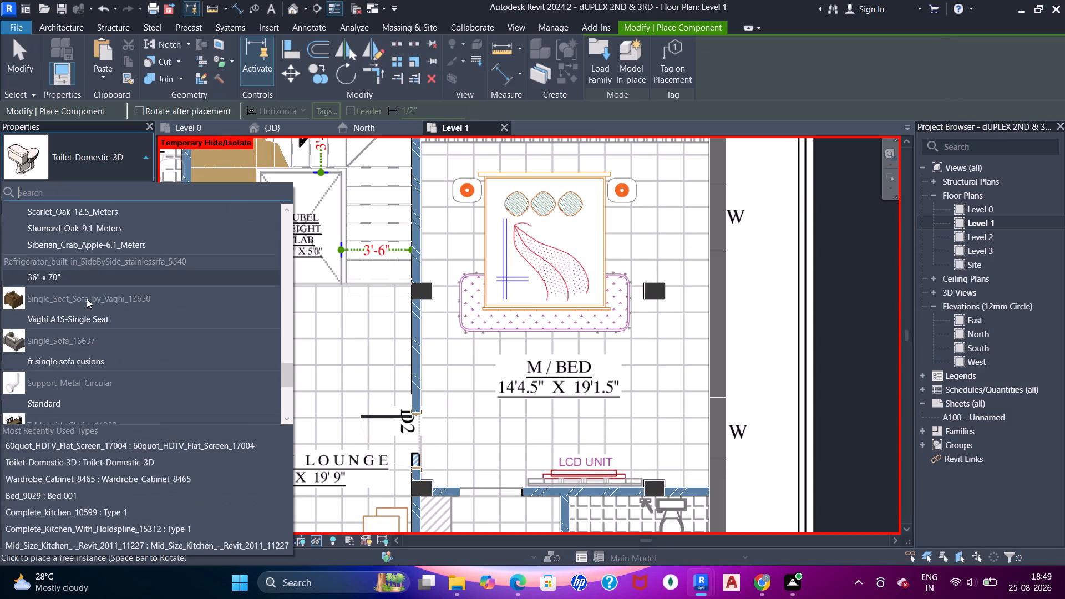
pyautogui.scroll(20, 78, 297)
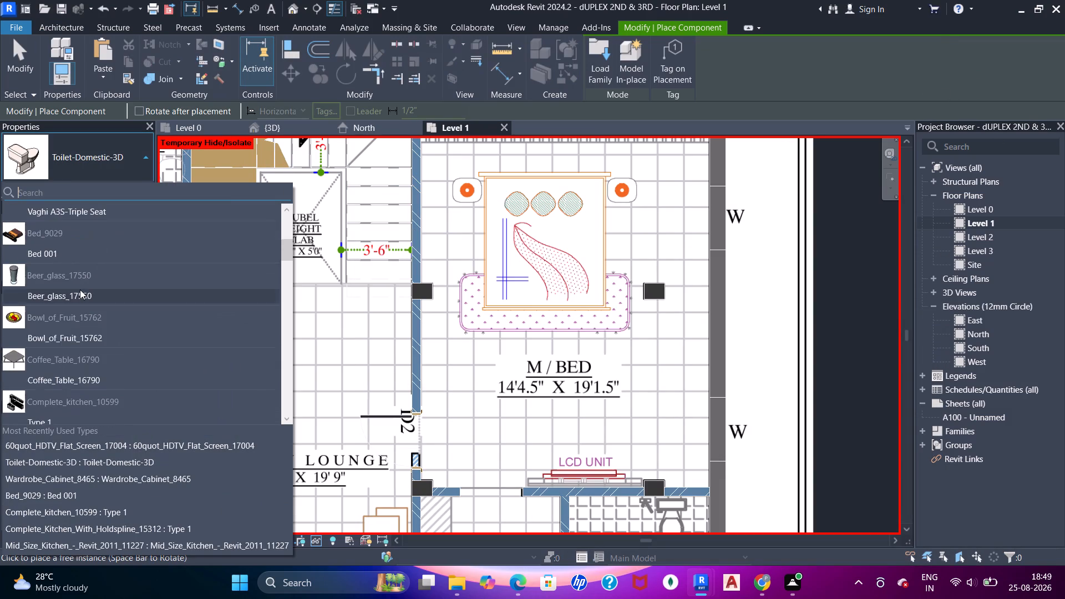
pyautogui.scroll(4, 80, 283)
pyautogui.scroll(-3, 80, 283)
pyautogui.click(73, 292)
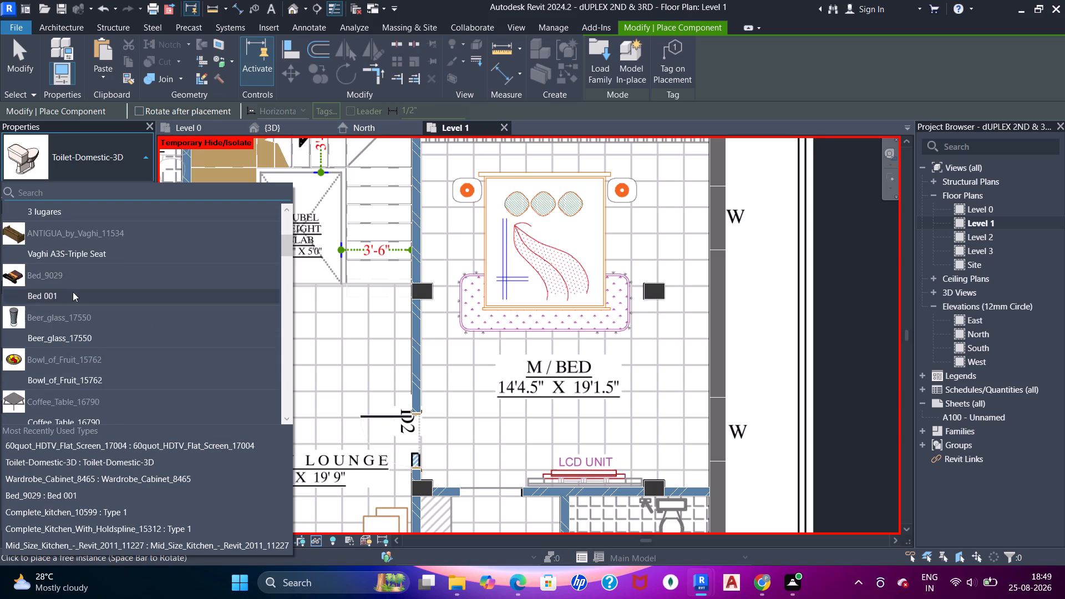
pyautogui.moveTo(545, 281); pyautogui.dragTo(515, 300, button='middle')
pyautogui.scroll(4, 517, 291)
pyautogui.moveTo(514, 287); pyautogui.dragTo(529, 369, button='middle')
pyautogui.scroll(1, 521, 333)
pyautogui.scroll(-2, 520, 332)
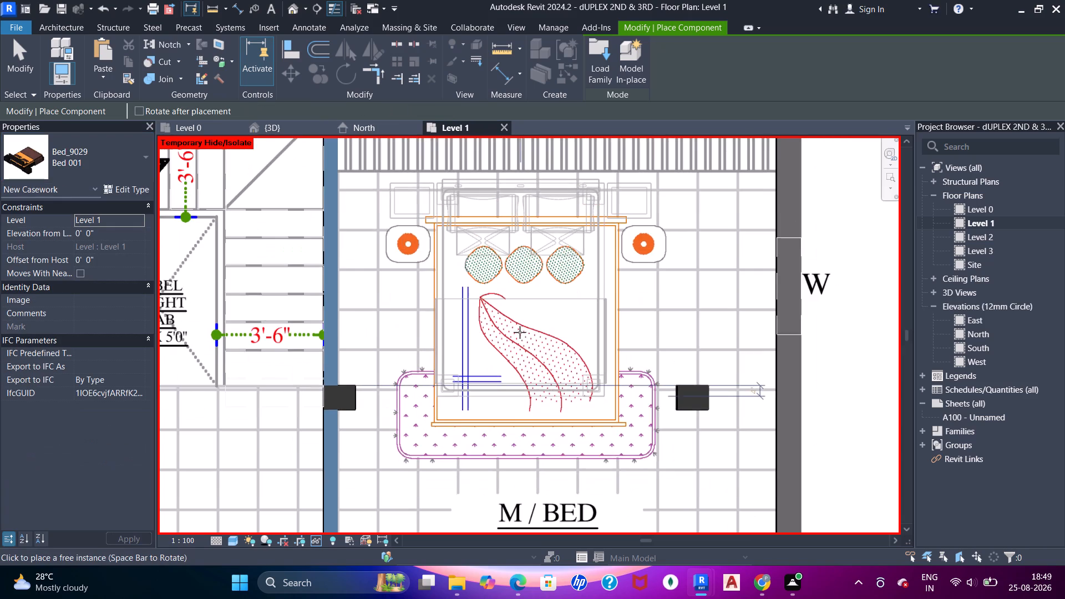
pyautogui.moveTo(520, 332); pyautogui.dragTo(520, 368, button='middle')
pyautogui.moveTo(523, 393); pyautogui.dragTo(518, 353, button='middle')
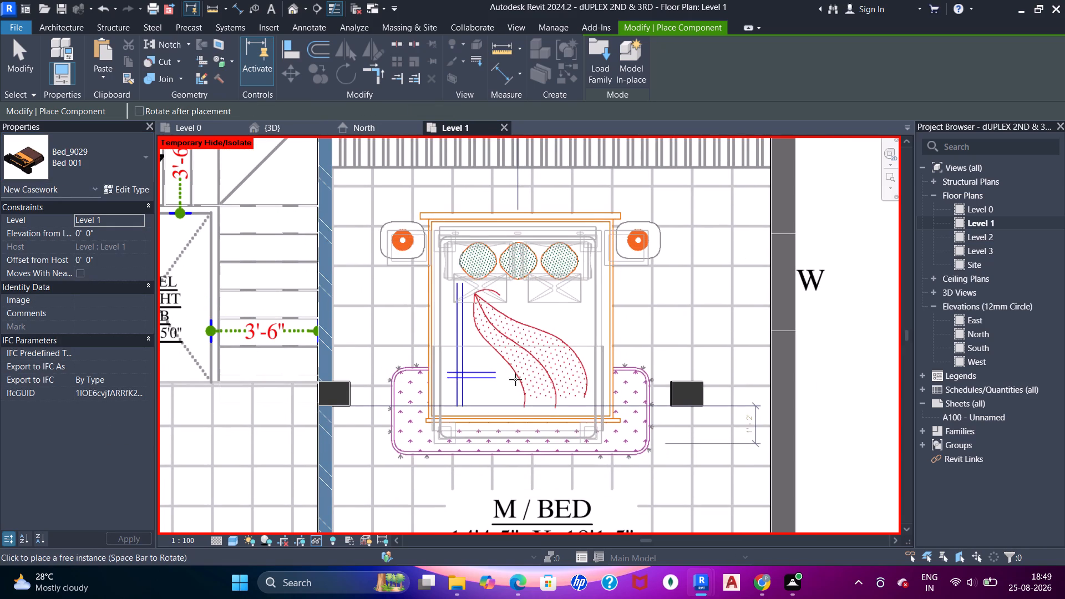
pyautogui.click(513, 371)
pyautogui.scroll(-4, 511, 319)
pyautogui.moveTo(491, 330); pyautogui.dragTo(456, 358, button='middle')
pyautogui.press('Escape')
pyautogui.press('Escape')
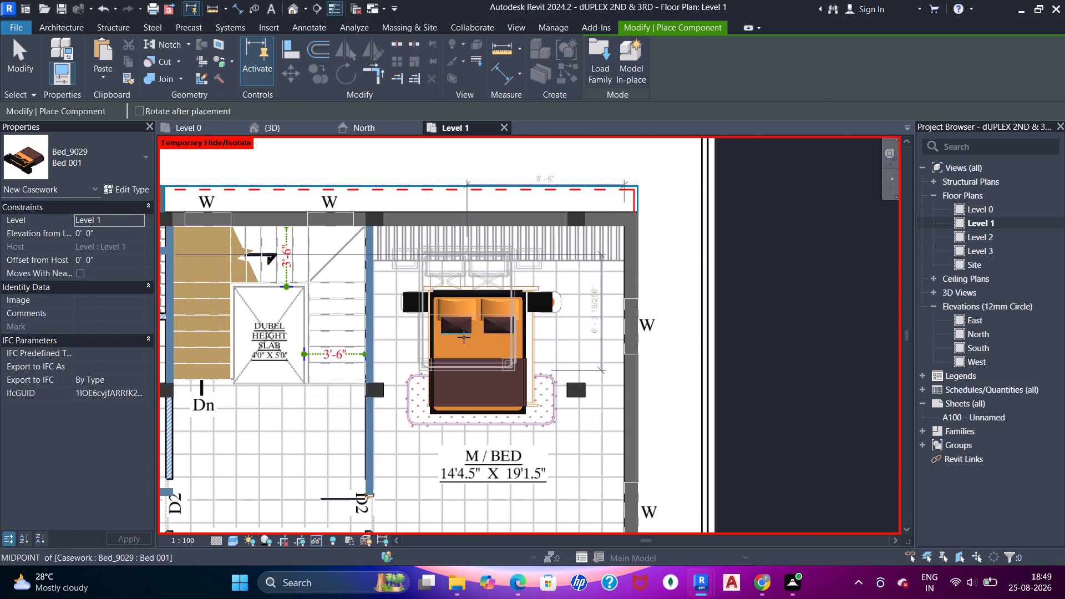
pyautogui.scroll(3, 470, 335)
pyautogui.press('Escape')
pyautogui.press('Escape')
# Set the Level 1 plan's visual style to Wireframe and check the placed bed against the PDF.
pyautogui.press('w')
pyautogui.press('f')
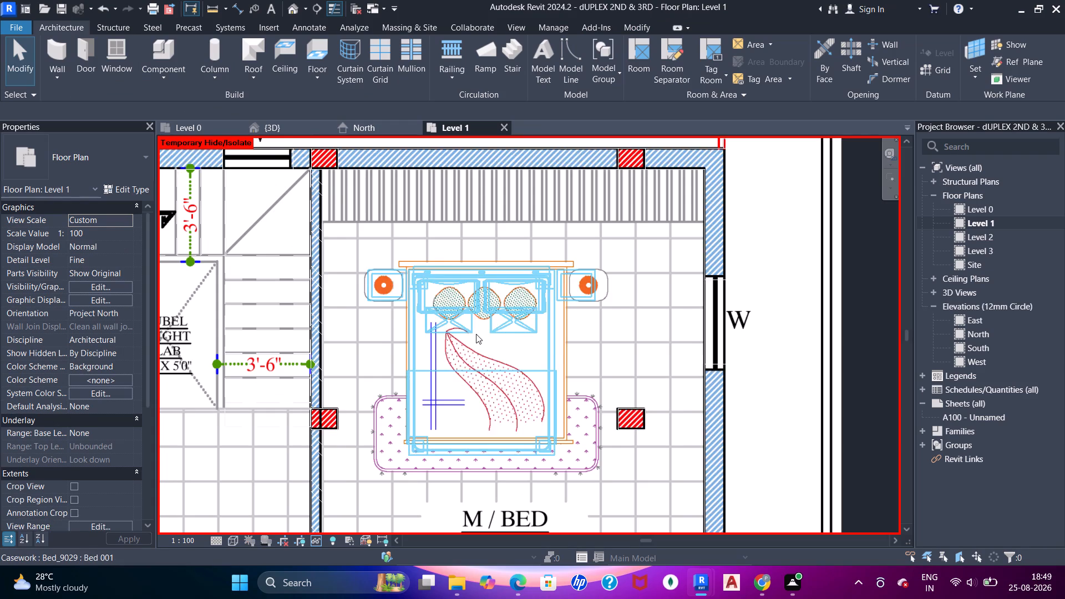
pyautogui.scroll(-3, 476, 336)
pyautogui.moveTo(464, 333); pyautogui.dragTo(452, 353, button='middle')
pyautogui.press('Escape')
pyautogui.moveTo(445, 337); pyautogui.dragTo(488, 393, button='middle')
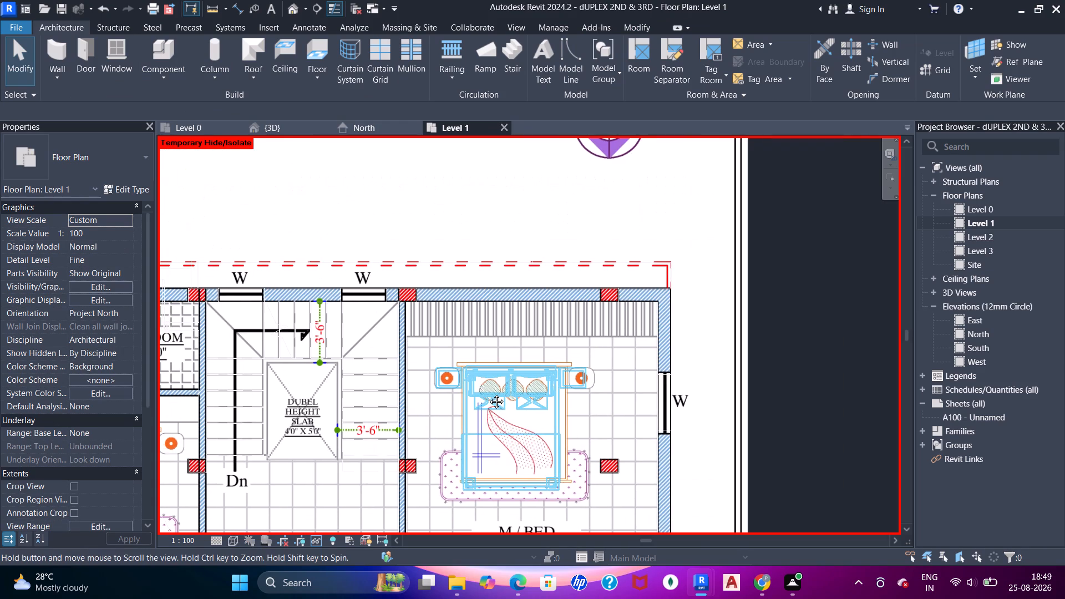
pyautogui.moveTo(488, 393); pyautogui.dragTo(760, 282, button='middle')
pyautogui.scroll(-2, 581, 316)
pyautogui.moveTo(573, 330); pyautogui.dragTo(336, 220, button='middle')
pyautogui.scroll(2, 483, 245)
pyautogui.moveTo(481, 242); pyautogui.dragTo(475, 378, button='middle')
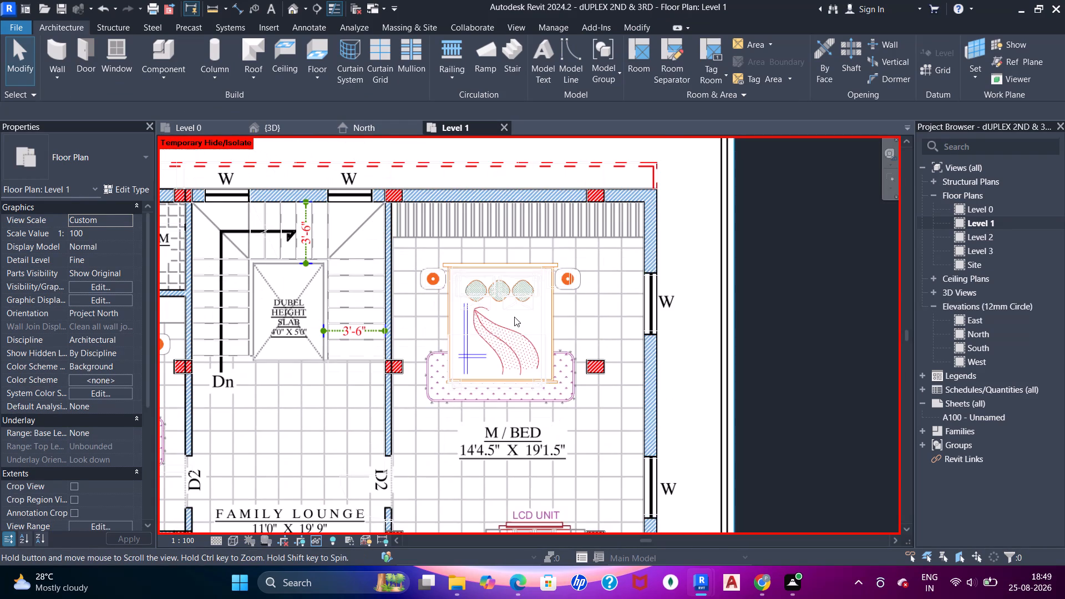
# Place the Wardrobe_Cabinet_8465 component over the staircase end of the PDF wardrobe strip along the M/BED room's north wall.
pyautogui.press('Escape')
pyautogui.press('Escape')
pyautogui.scroll(1, 486, 300)
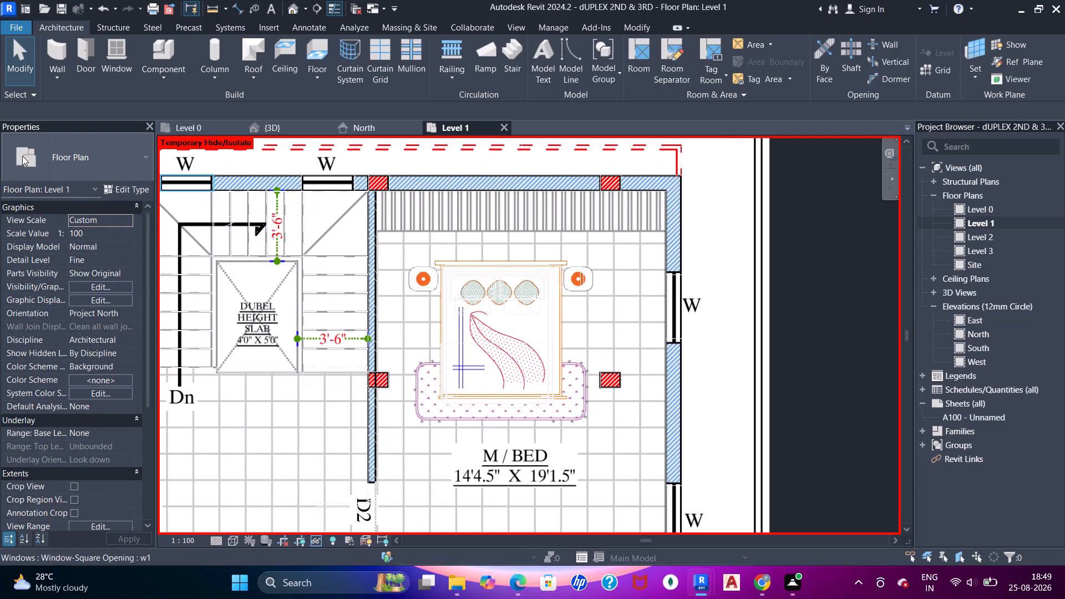
pyautogui.press('Escape')
pyautogui.write('cm')
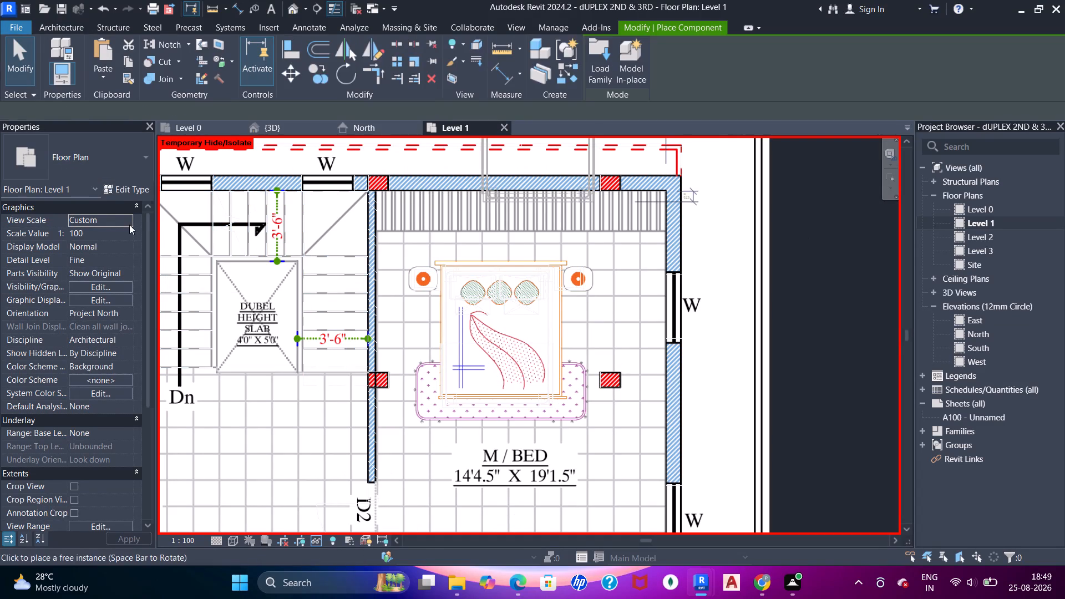
pyautogui.click(61, 151)
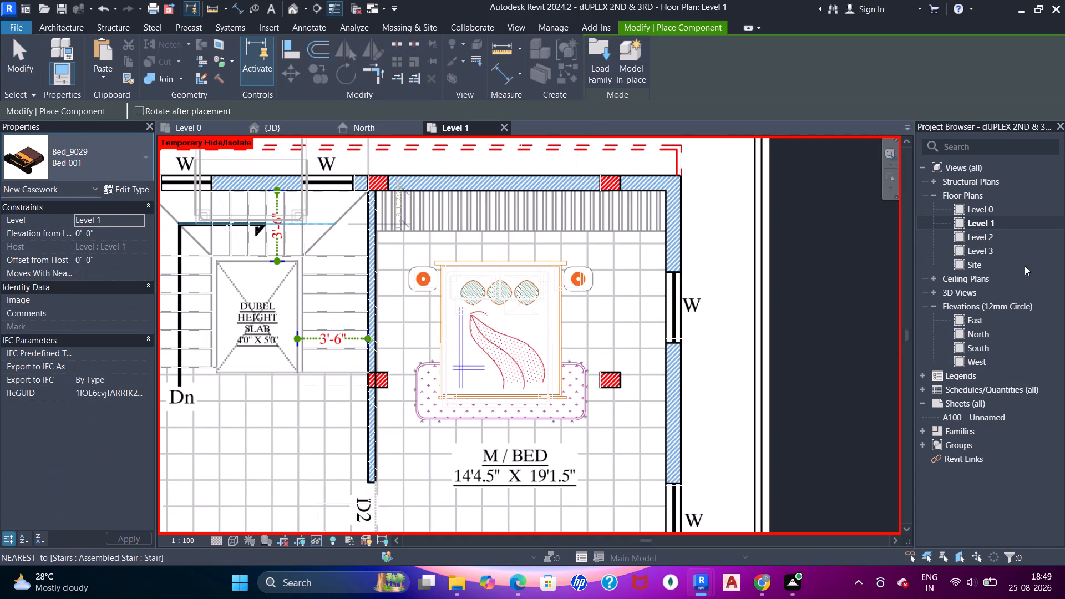
pyautogui.scroll(-20, 98, 353)
pyautogui.scroll(-4, 98, 353)
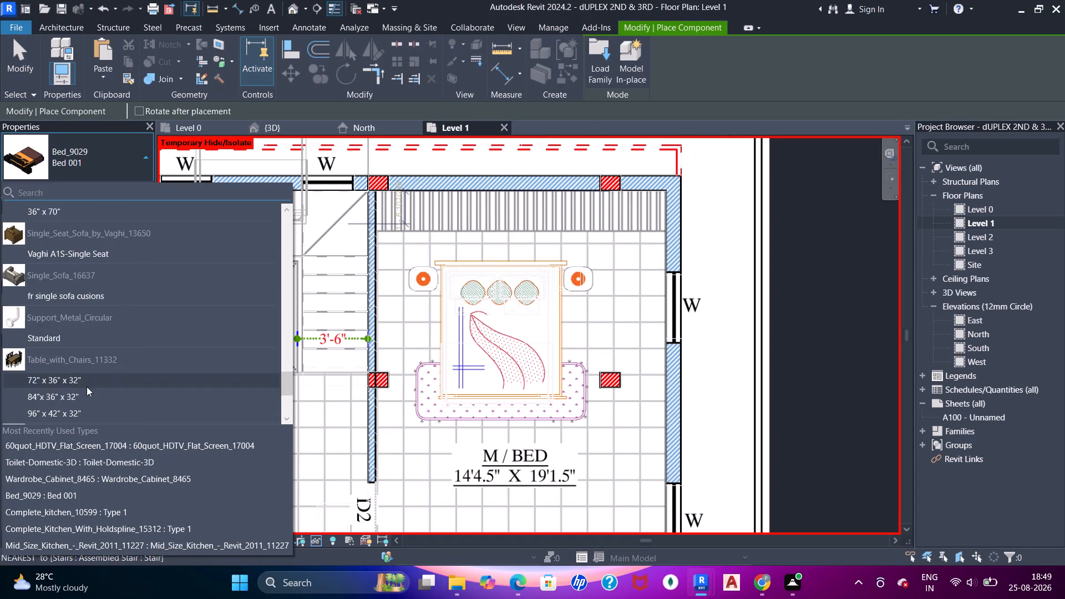
pyautogui.scroll(-10, 87, 387)
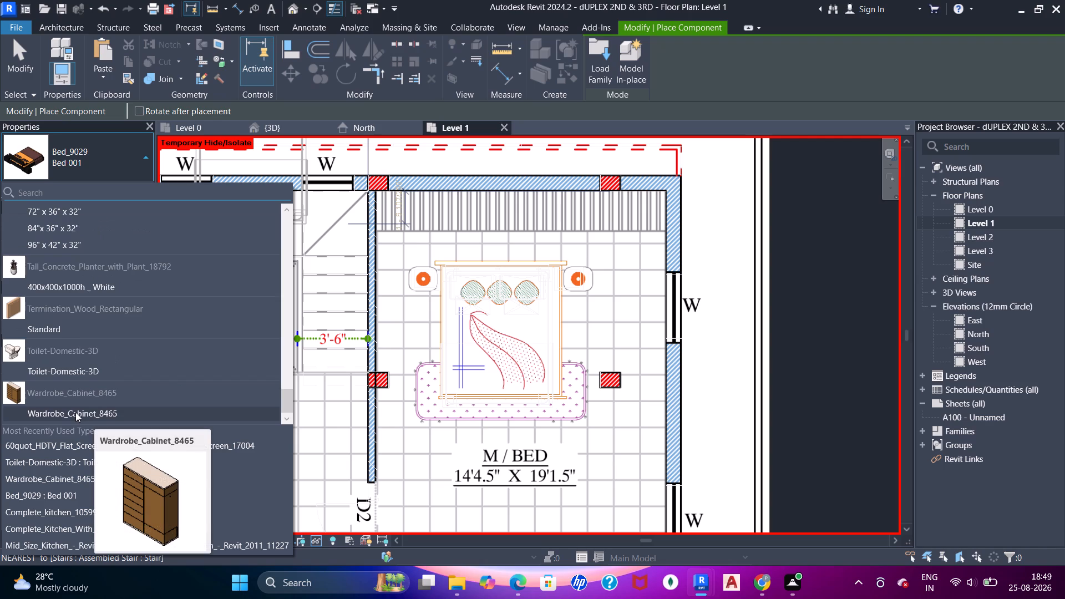
pyautogui.click(75, 412)
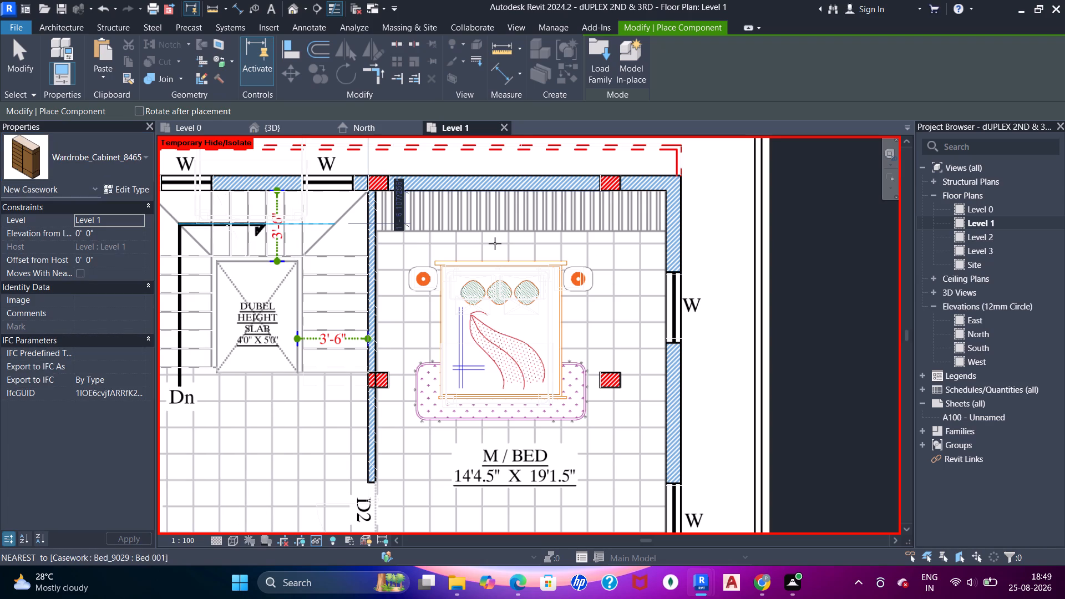
pyautogui.scroll(4, 428, 232)
pyautogui.scroll(-2, 444, 211)
pyautogui.middleClick(417, 283)
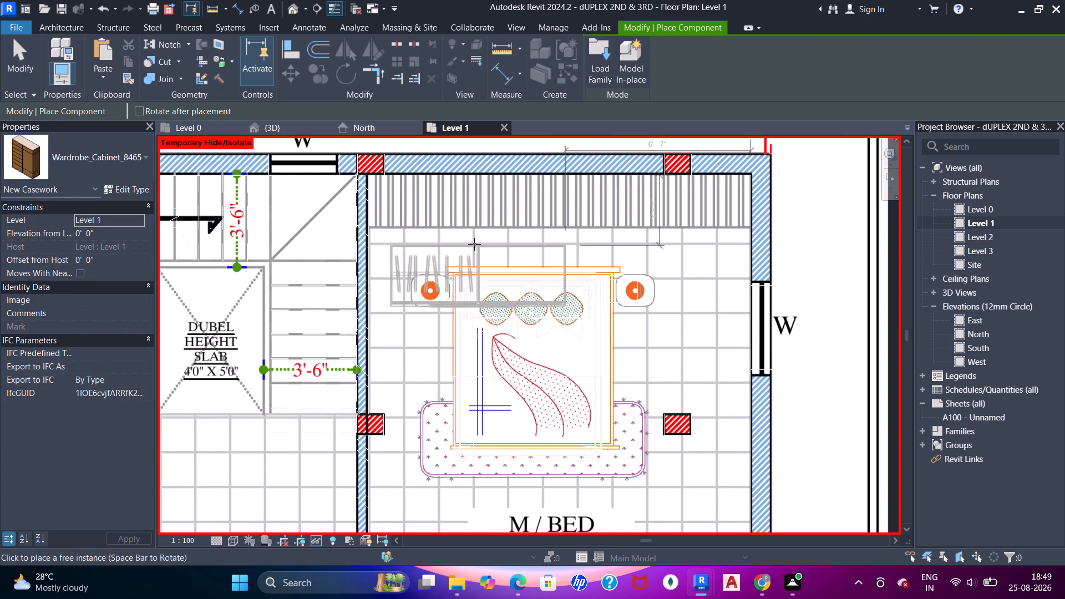
pyautogui.moveTo(473, 251); pyautogui.dragTo(445, 301, button='middle')
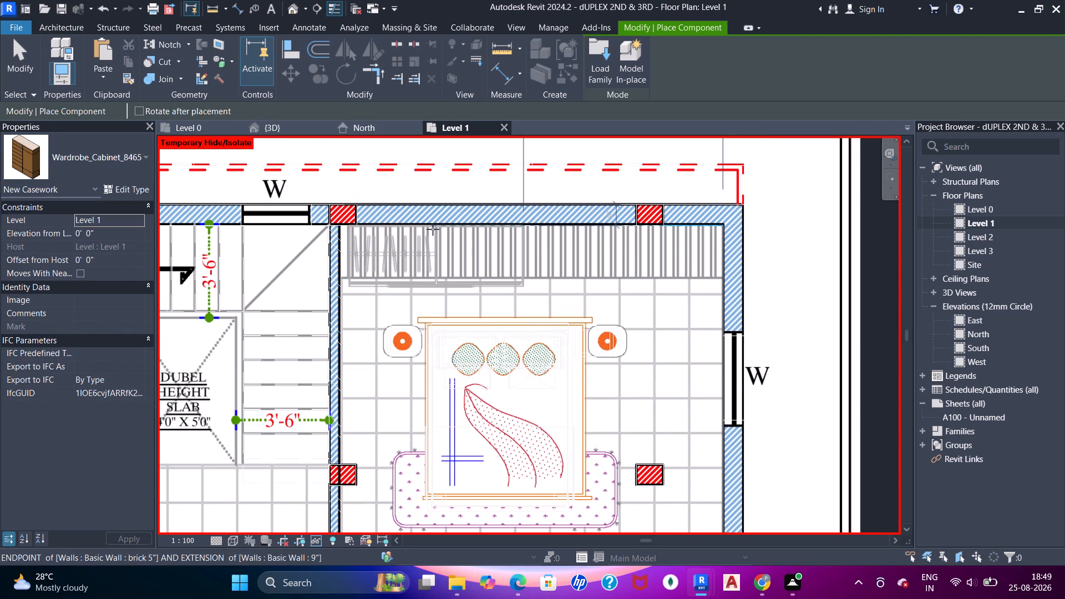
pyautogui.click(434, 235)
pyautogui.press('Escape')
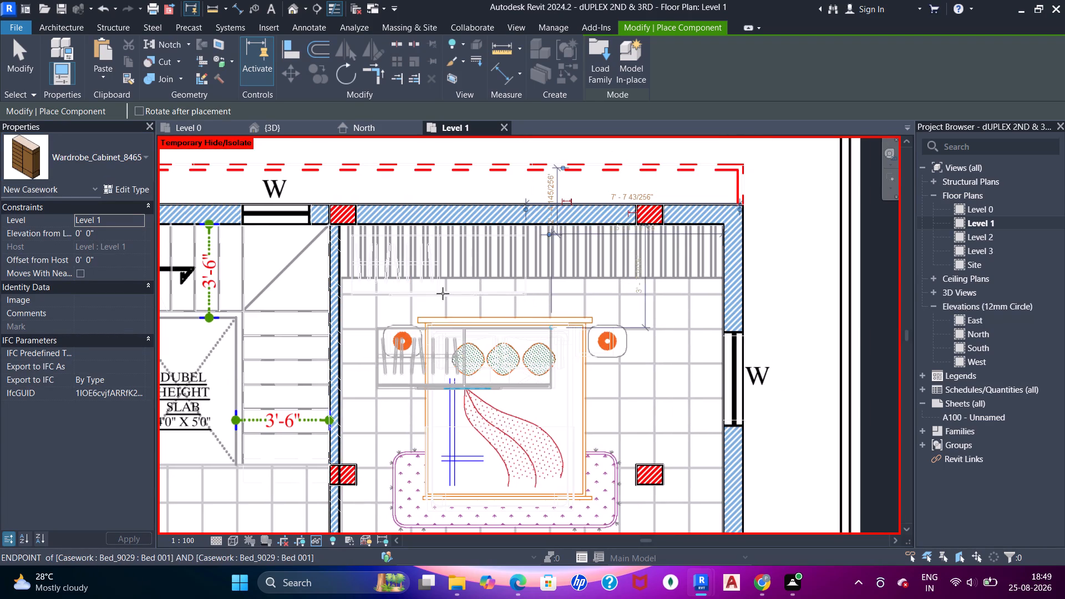
pyautogui.press('Escape')
pyautogui.press('Escape')
pyautogui.press('Escape')
pyautogui.press('Escape')
# Nudge the placed Wardrobe_Cabinet_8465 up against the master bedroom's north wall and slightly toward the staircase wall.
pyautogui.click(439, 286)
pyautogui.press('Up')
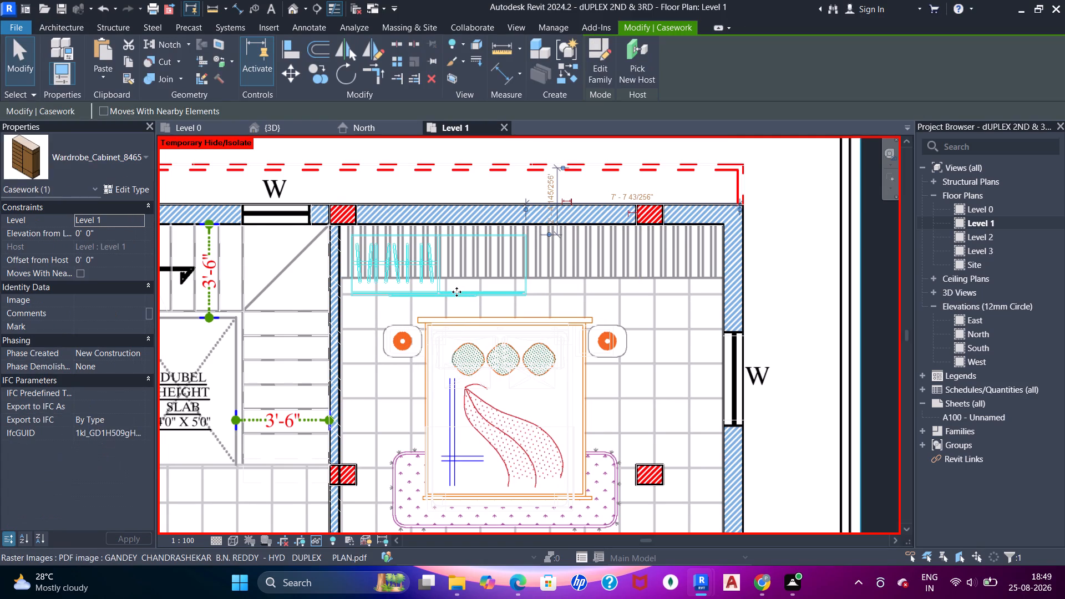
pyautogui.press('Up')
pyautogui.press('Up')
pyautogui.scroll(4, 424, 275)
pyautogui.press('Up')
pyautogui.press('Up')
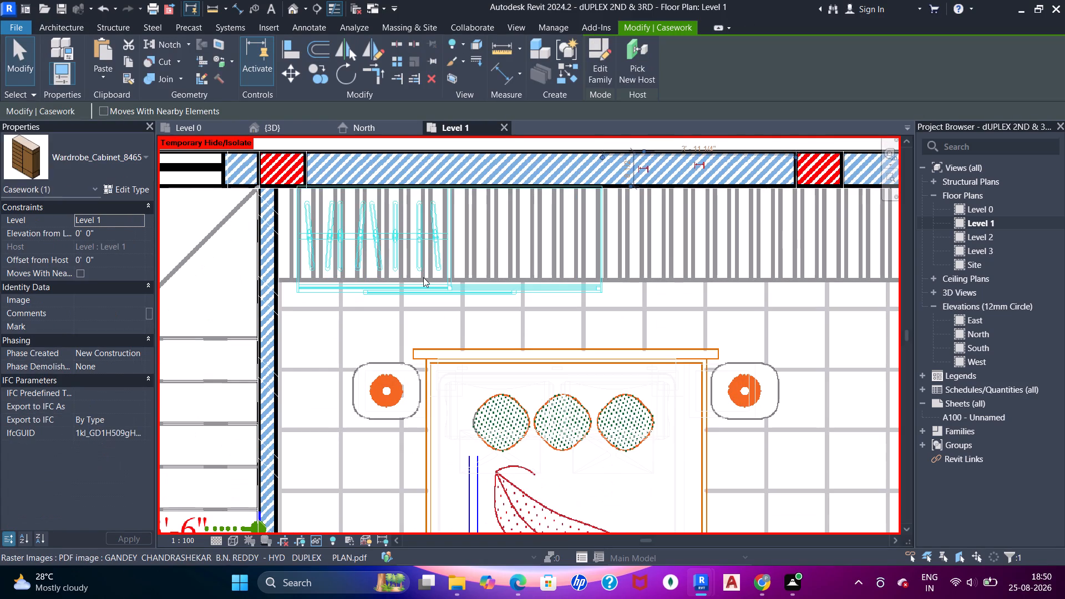
pyautogui.press('Down')
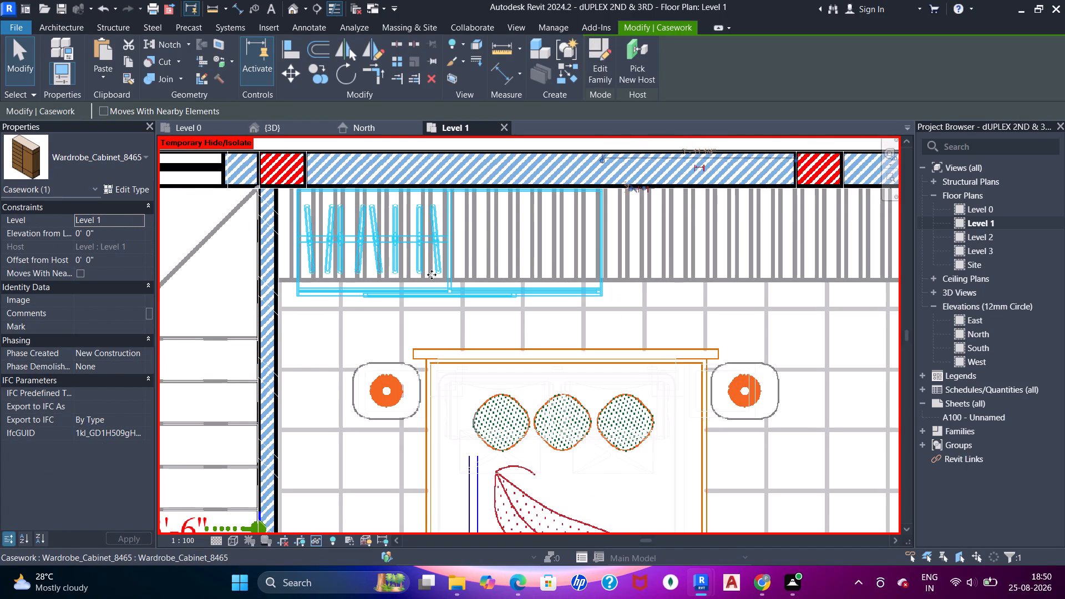
pyautogui.press('Escape')
pyautogui.scroll(-3, 432, 275)
pyautogui.press('Escape')
pyautogui.moveTo(446, 270); pyautogui.dragTo(419, 275, button='middle')
pyautogui.click(459, 291)
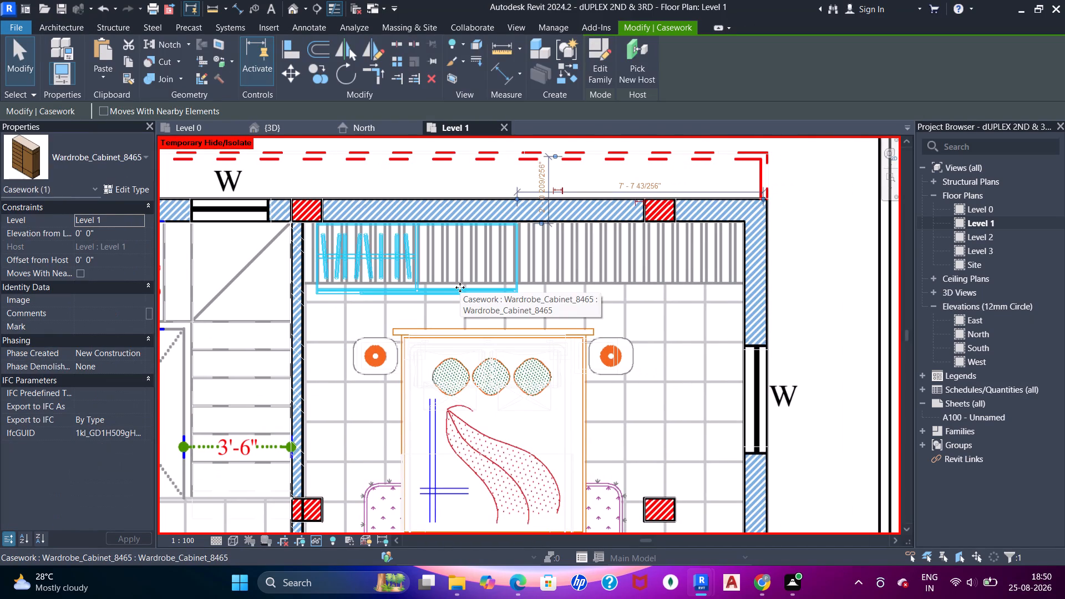
pyautogui.press('Left')
pyautogui.press('Left')
pyautogui.press('Escape')
pyautogui.press('Escape')
pyautogui.press('Escape')
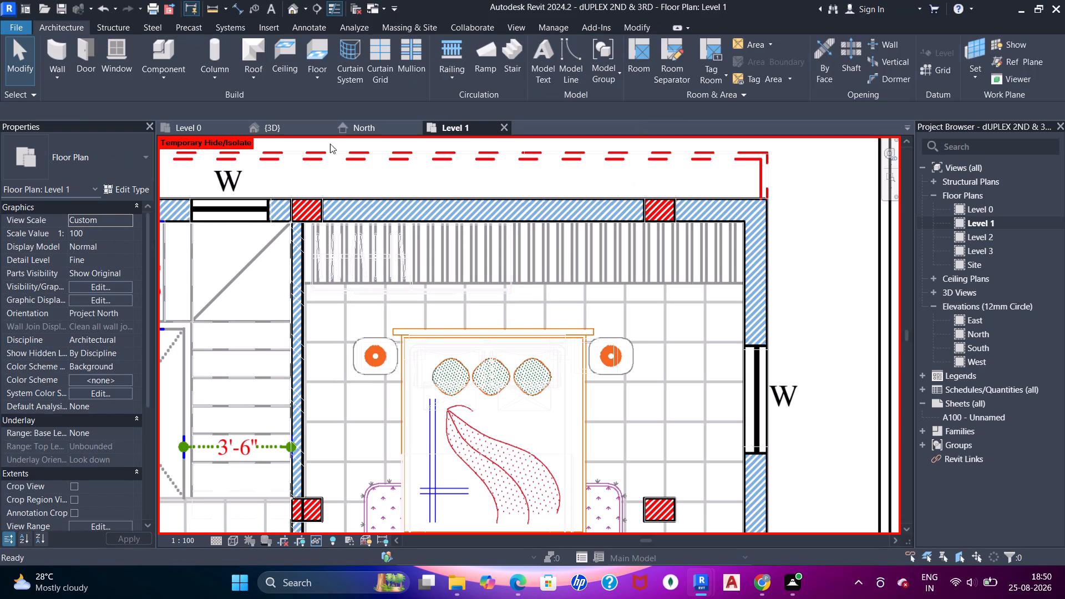
# Place the 1Wardrobe_6271 component beside the first wardrobe, filling the rest of the PDF wardrobe strip along the north wall.
pyautogui.press('c')
pyautogui.press('m')
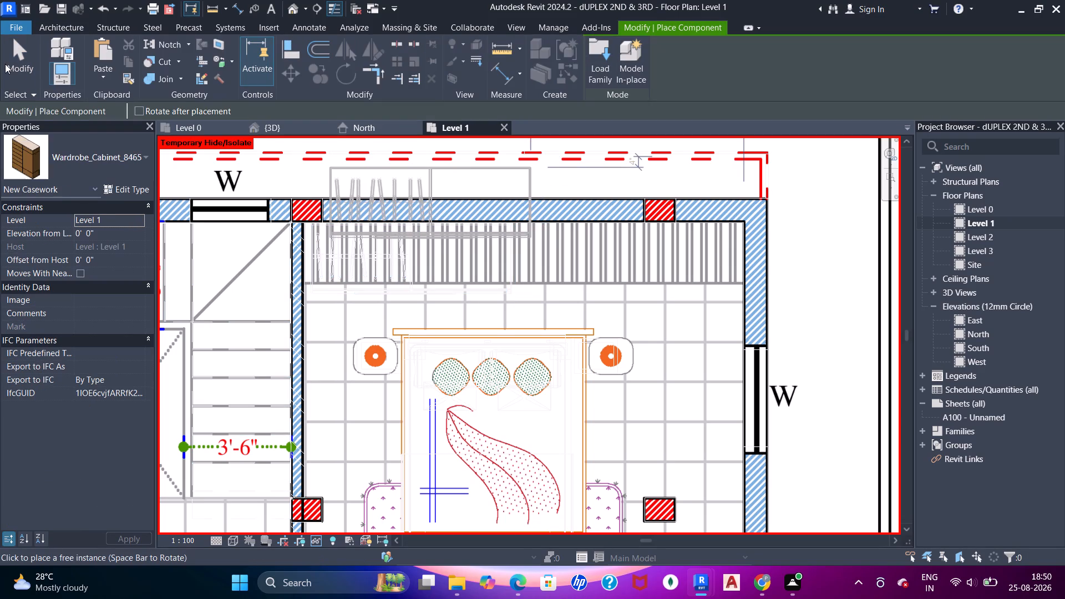
pyautogui.click(43, 141)
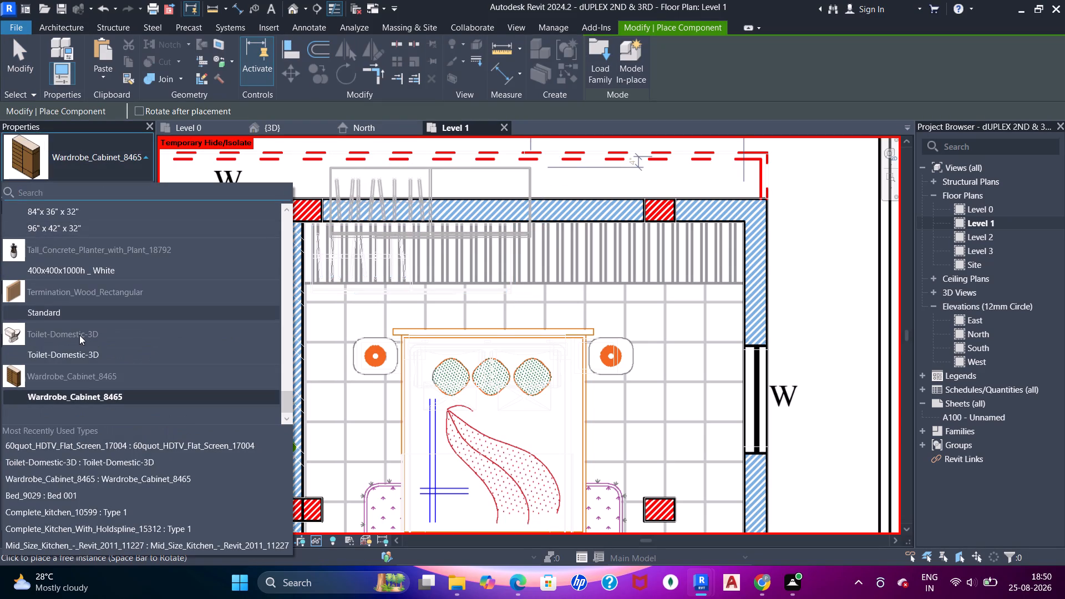
pyautogui.scroll(9, 78, 334)
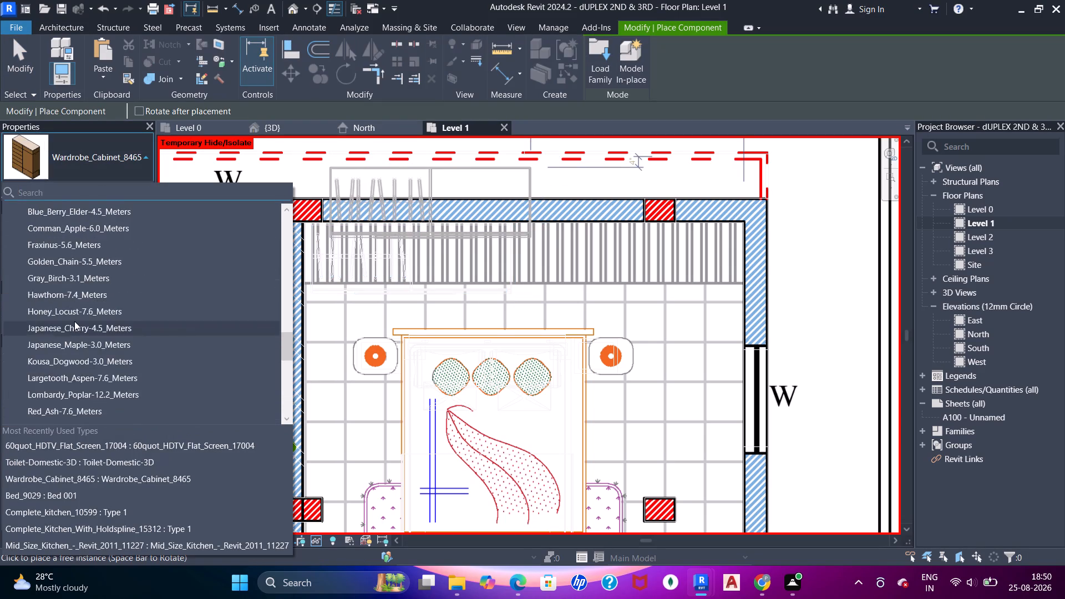
pyautogui.scroll(5, 74, 321)
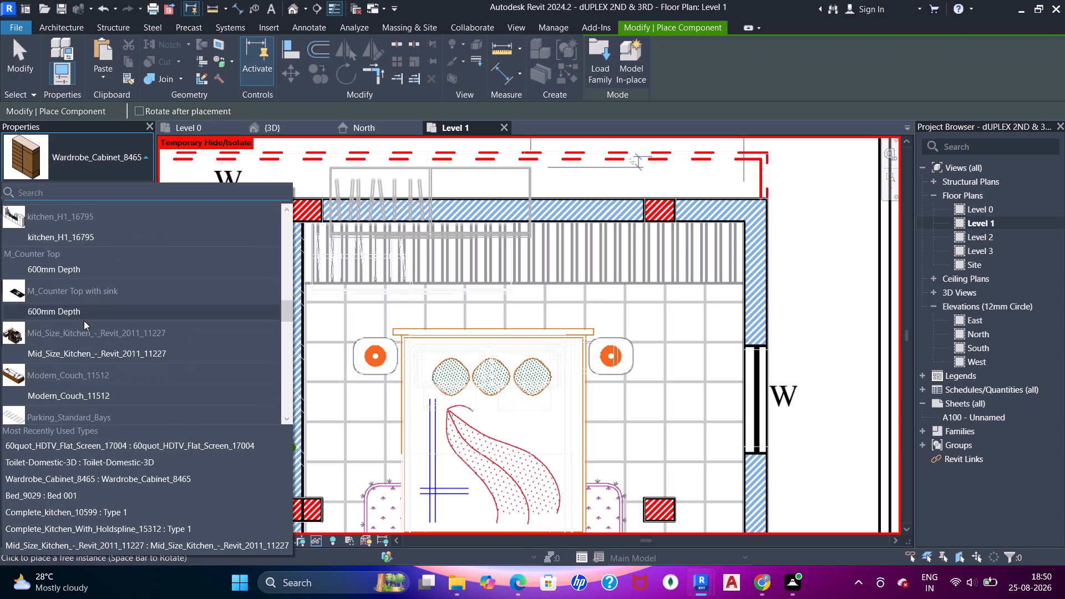
pyautogui.scroll(7, 84, 321)
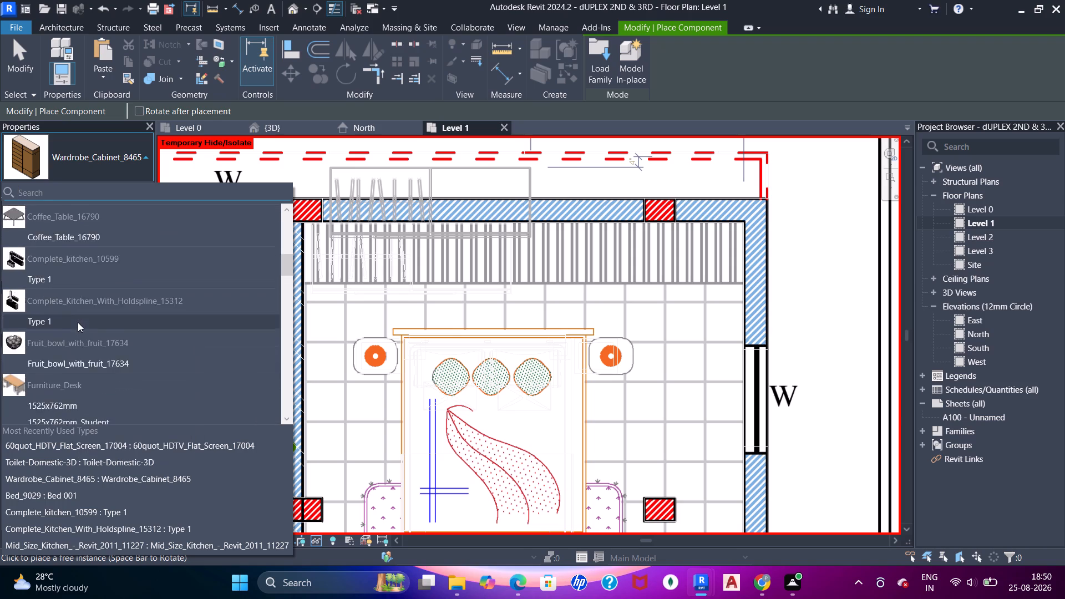
pyautogui.scroll(2, 78, 323)
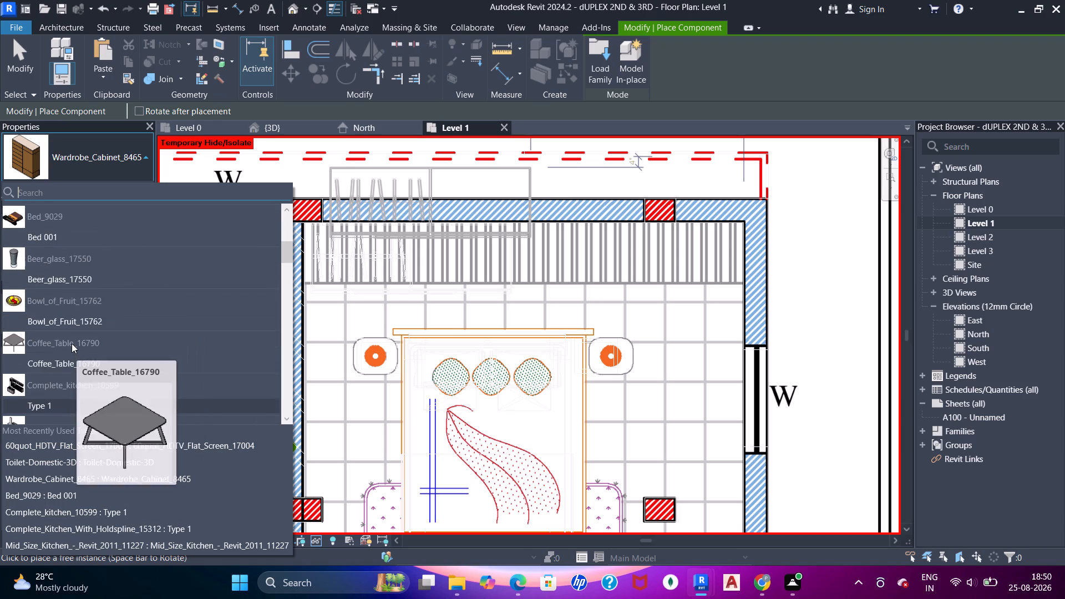
pyautogui.scroll(4, 72, 344)
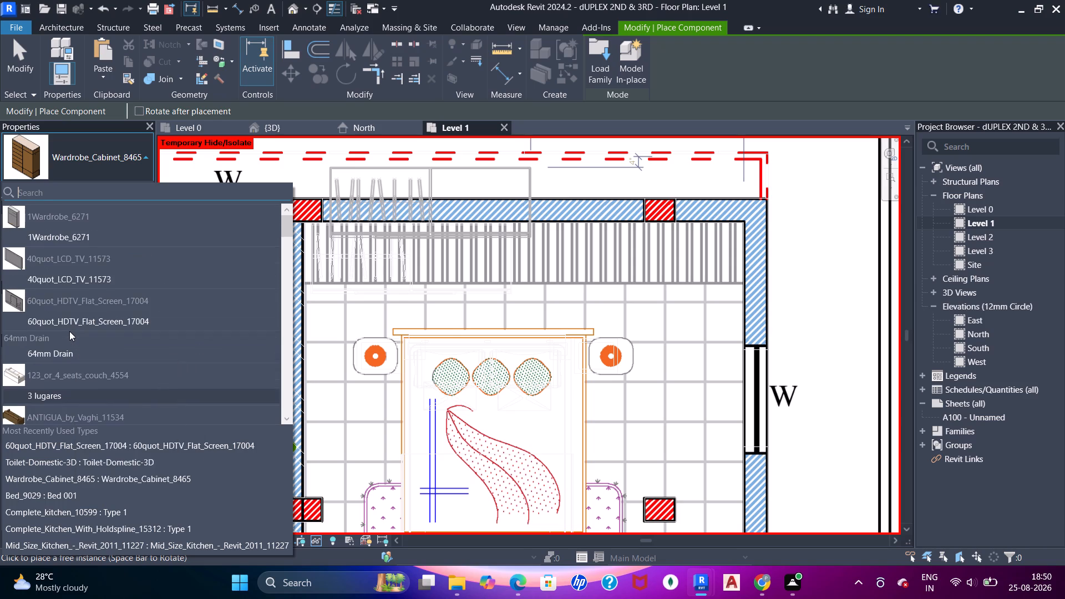
pyautogui.scroll(5, 69, 333)
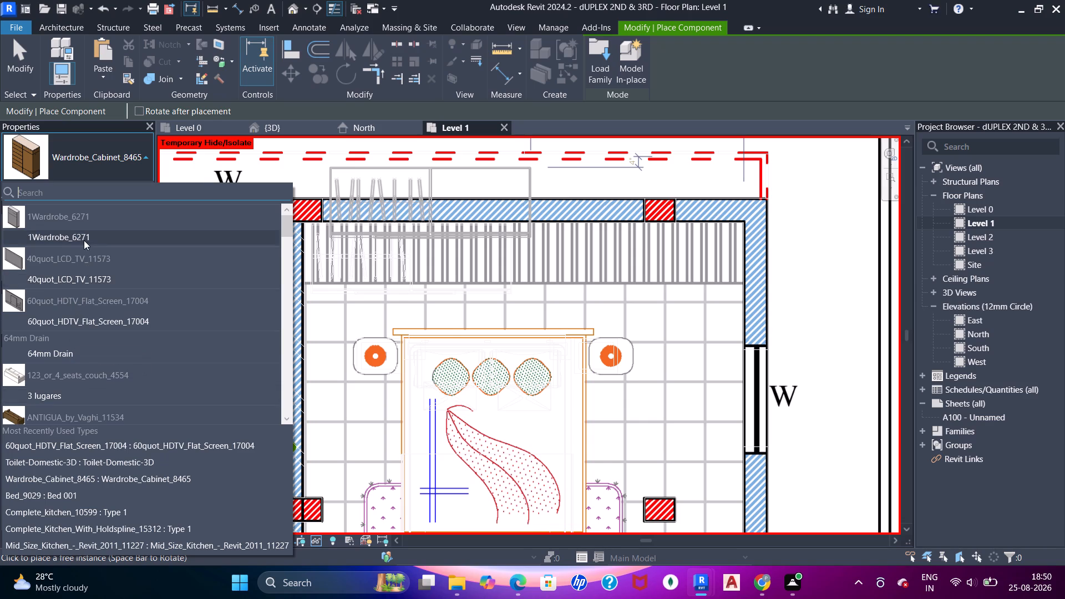
pyautogui.click(84, 240)
pyautogui.moveTo(528, 308); pyautogui.dragTo(392, 334, button='middle')
pyautogui.moveTo(501, 313); pyautogui.dragTo(419, 335, button='middle')
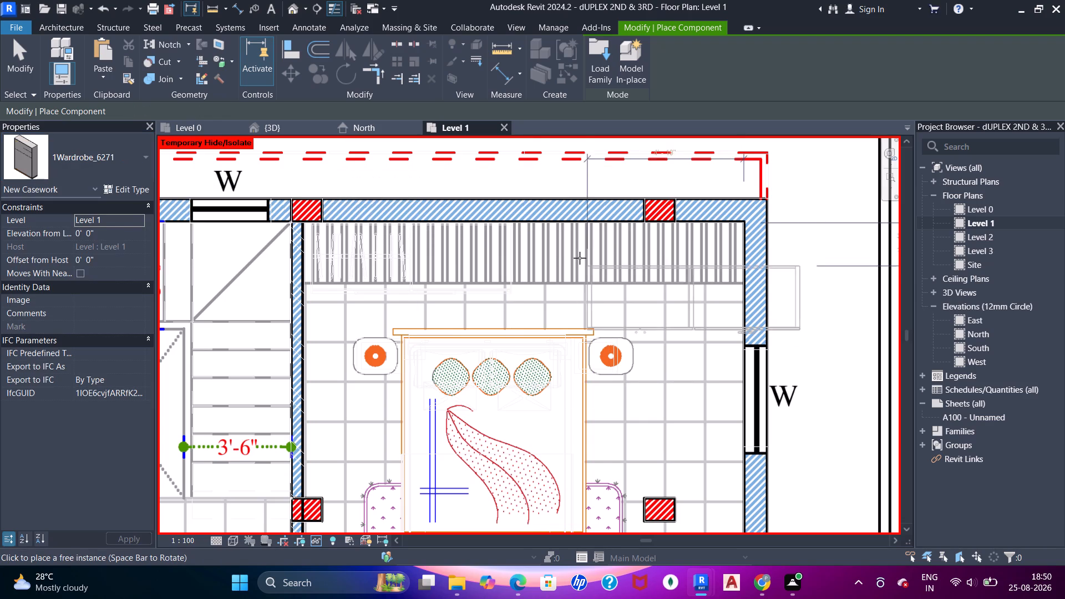
pyautogui.scroll(3, 538, 238)
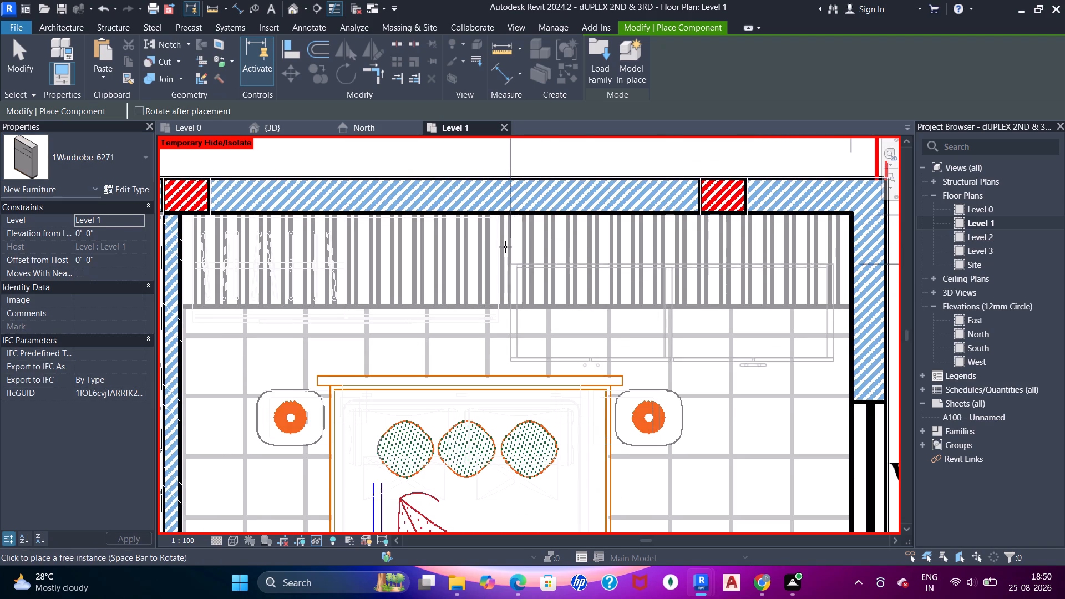
pyautogui.click(502, 211)
pyautogui.press('Escape')
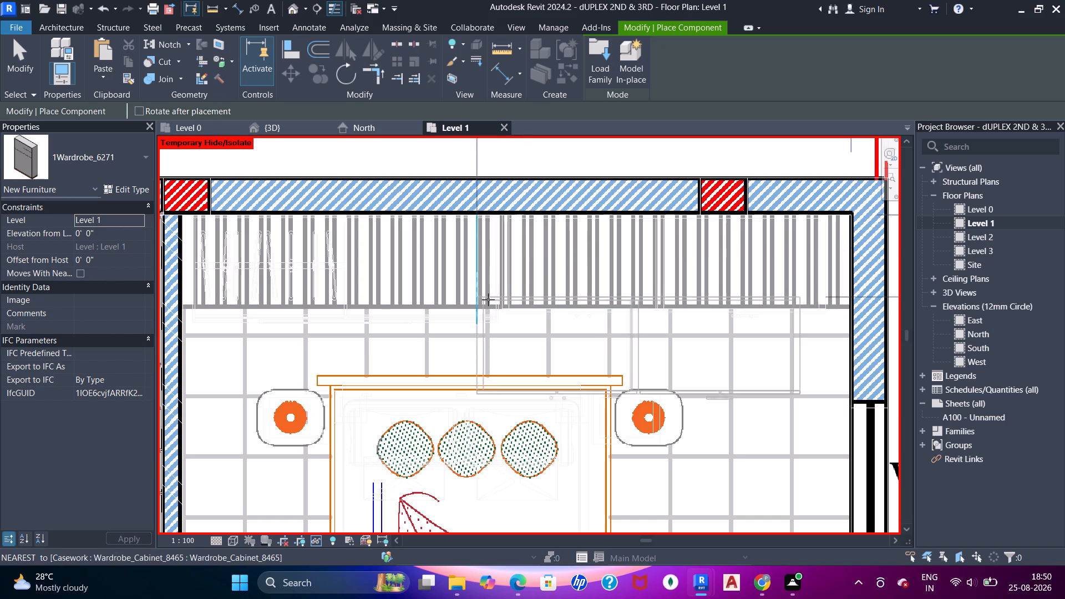
pyautogui.press('Escape')
pyautogui.press('Escape')
pyautogui.press('Escape')
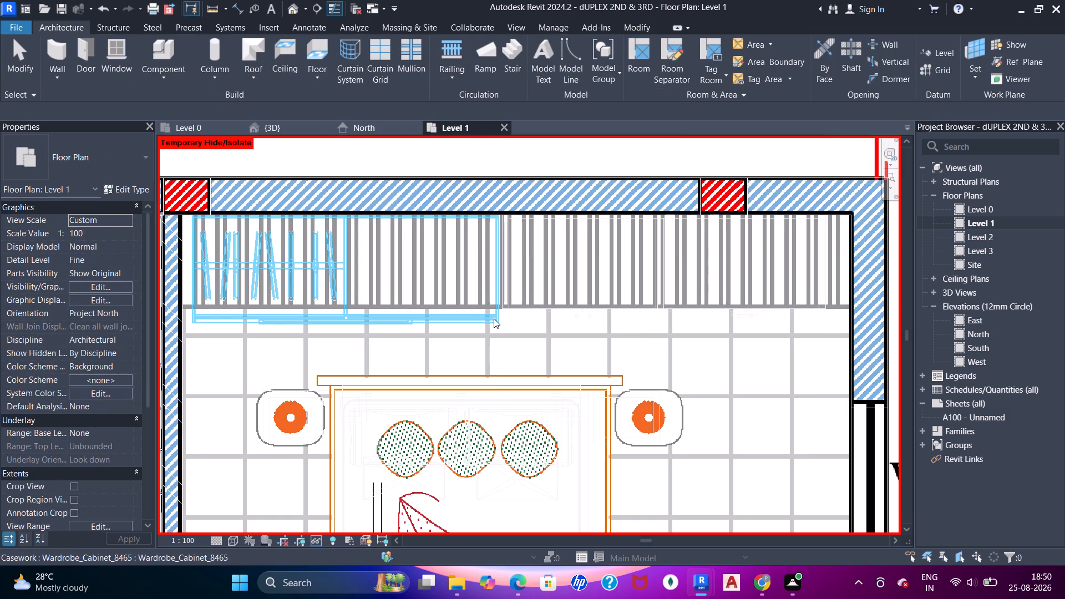
pyautogui.press('Escape')
pyautogui.press('Escape')
pyautogui.press('Escape')
pyautogui.press('Escape')
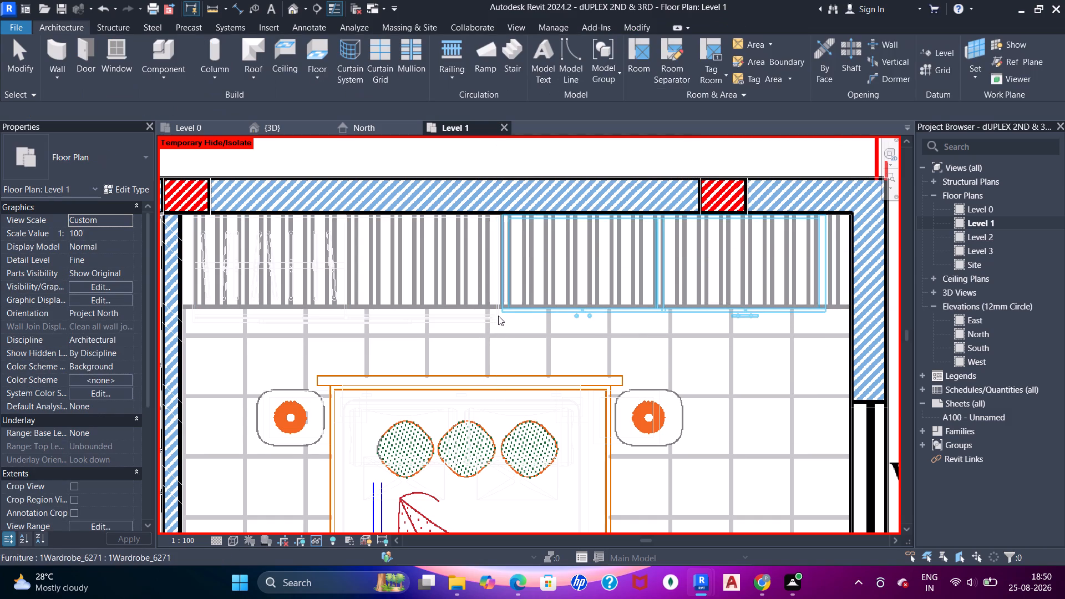
# Set the Level 1 plan's visual style to Shaded and nudge the 1Wardrobe_6271 slightly east, away from the first wardrobe.
pyautogui.press('s')
pyautogui.write('dsd')
pyautogui.press('Escape')
pyautogui.press('Escape')
pyautogui.press('s')
pyautogui.press('d')
pyautogui.scroll(-1, 517, 286)
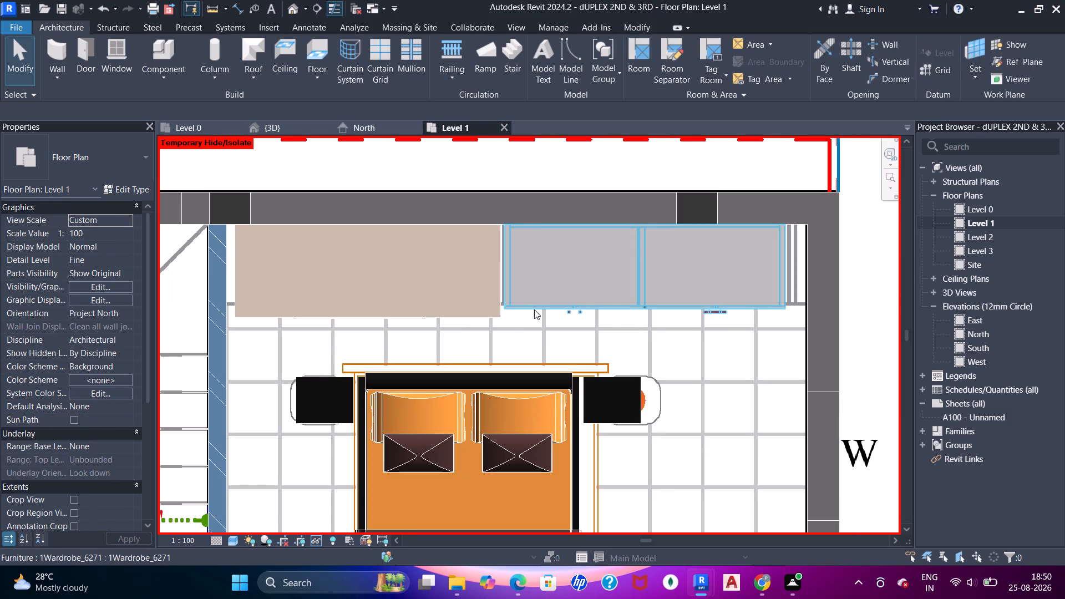
pyautogui.click(536, 309)
pyautogui.scroll(1, 549, 306)
pyautogui.press('Right')
pyautogui.press('Right')
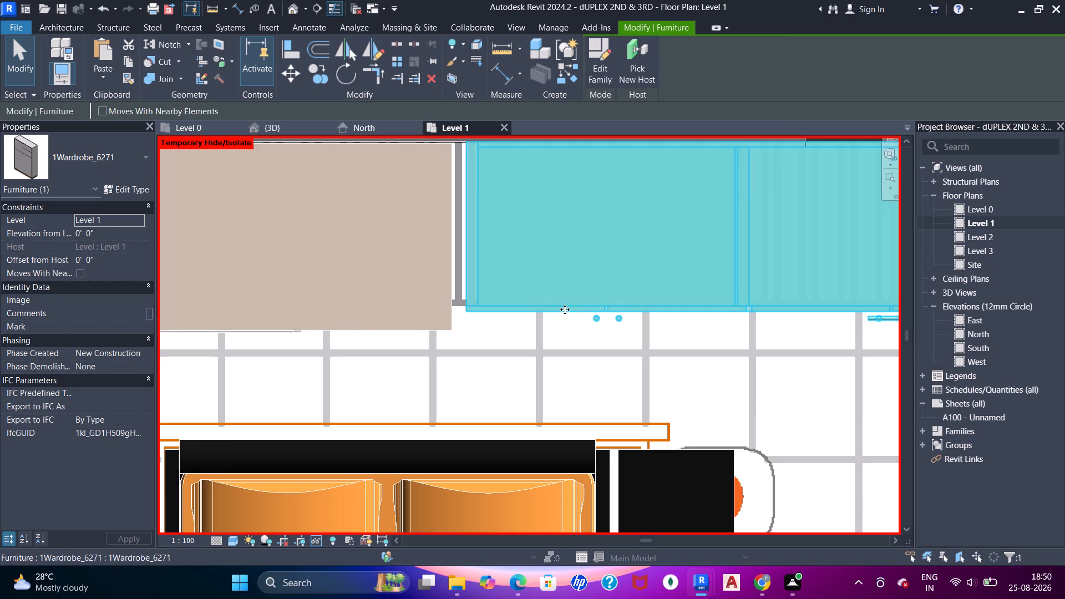
pyautogui.scroll(-4, 565, 309)
pyautogui.moveTo(514, 331); pyautogui.dragTo(500, 334, button='middle')
pyautogui.press('Escape')
pyautogui.scroll(1, 500, 338)
pyautogui.press('Escape')
pyautogui.press('Escape')
# Return the Level 1 plan to Wireframe and nudge the Bed_9029 slightly north and east to match the PDF bed.
pyautogui.press('w')
pyautogui.press('f')
pyautogui.scroll(-2, 506, 323)
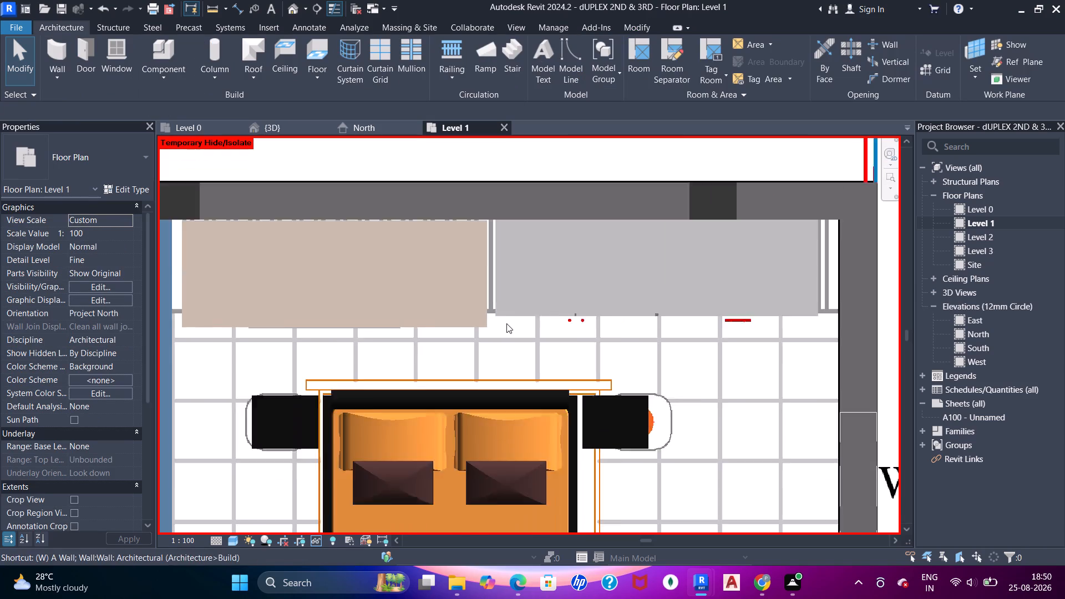
pyautogui.scroll(-1, 506, 323)
pyautogui.moveTo(516, 361); pyautogui.dragTo(508, 314, button='middle')
pyautogui.press('Escape')
pyautogui.scroll(-2, 506, 309)
pyautogui.moveTo(509, 365); pyautogui.dragTo(505, 254, button='middle')
pyautogui.press('Escape')
pyautogui.moveTo(544, 332); pyautogui.dragTo(546, 314, button='middle')
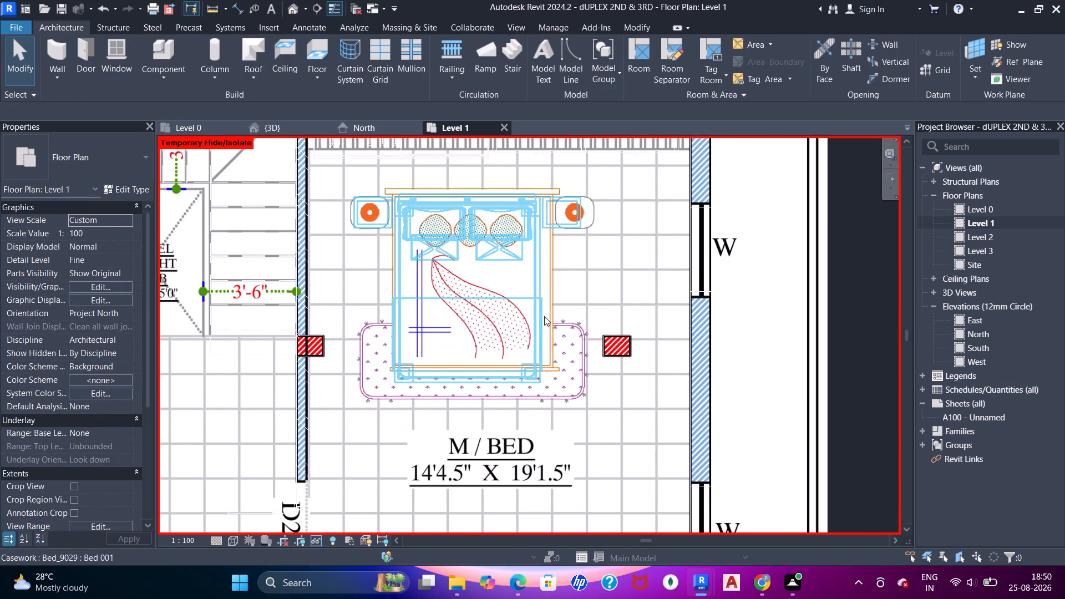
pyautogui.click(480, 268)
pyautogui.press('Escape')
pyautogui.click(549, 229)
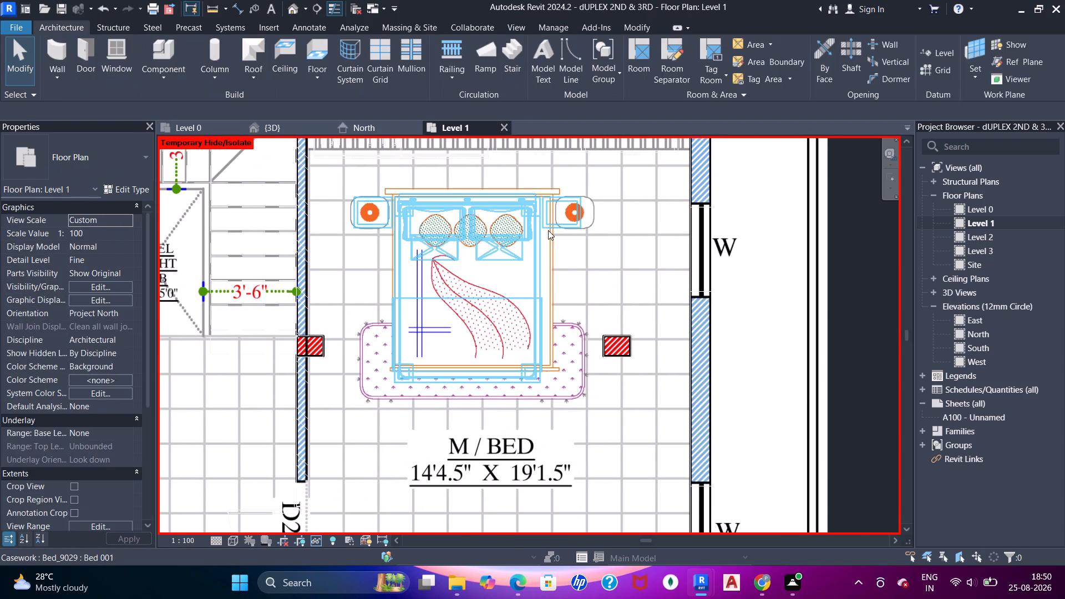
pyautogui.press('Up')
pyautogui.press('Up')
pyautogui.press('Right')
pyautogui.scroll(-3, 547, 241)
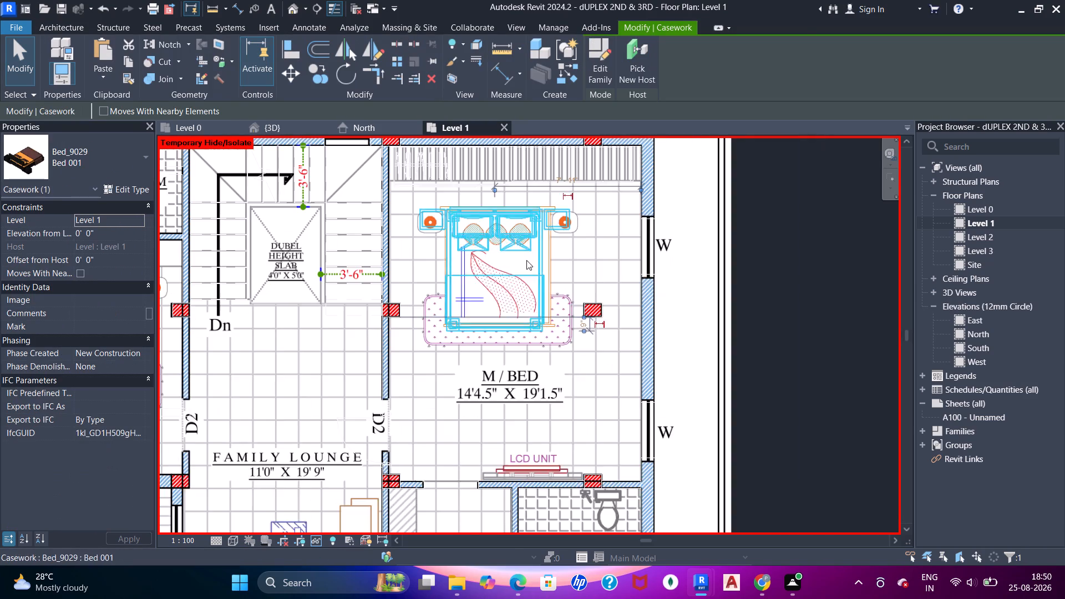
pyautogui.moveTo(526, 260); pyautogui.dragTo(537, 285, button='middle')
pyautogui.press('Escape')
# Examine the LCD unit, dress and wash room areas south of the master bed on the third-floor PDF.
pyautogui.moveTo(485, 331); pyautogui.dragTo(493, 225, button='middle')
pyautogui.press('Escape')
pyautogui.moveTo(530, 356); pyautogui.dragTo(499, 241, button='middle')
pyautogui.scroll(4, 563, 324)
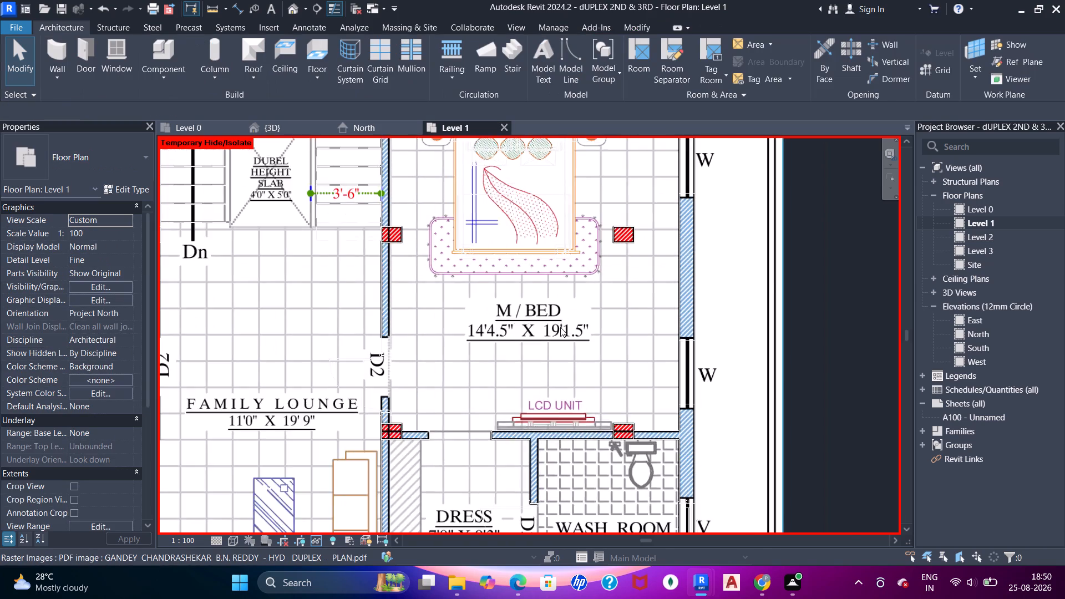
pyautogui.scroll(2, 560, 327)
pyautogui.moveTo(549, 363); pyautogui.dragTo(535, 162, button='middle')
pyautogui.scroll(-6, 566, 260)
pyautogui.moveTo(565, 236); pyautogui.dragTo(524, 305, button='middle')
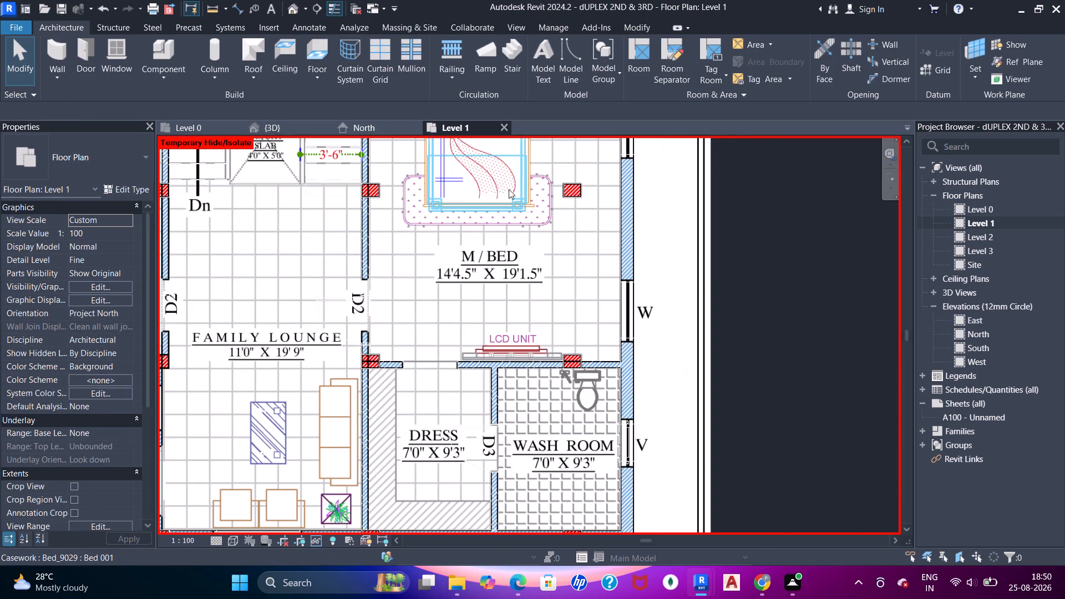
# Place the 40quot_LCD_TV_11573 component at the master bedroom's LCD unit, on the wall between the bedroom and the wash room.
pyautogui.moveTo(505, 352); pyautogui.dragTo(476, 301, button='middle')
pyautogui.scroll(3, 476, 302)
pyautogui.moveTo(475, 304); pyautogui.dragTo(465, 209, button='middle')
pyautogui.press('Escape')
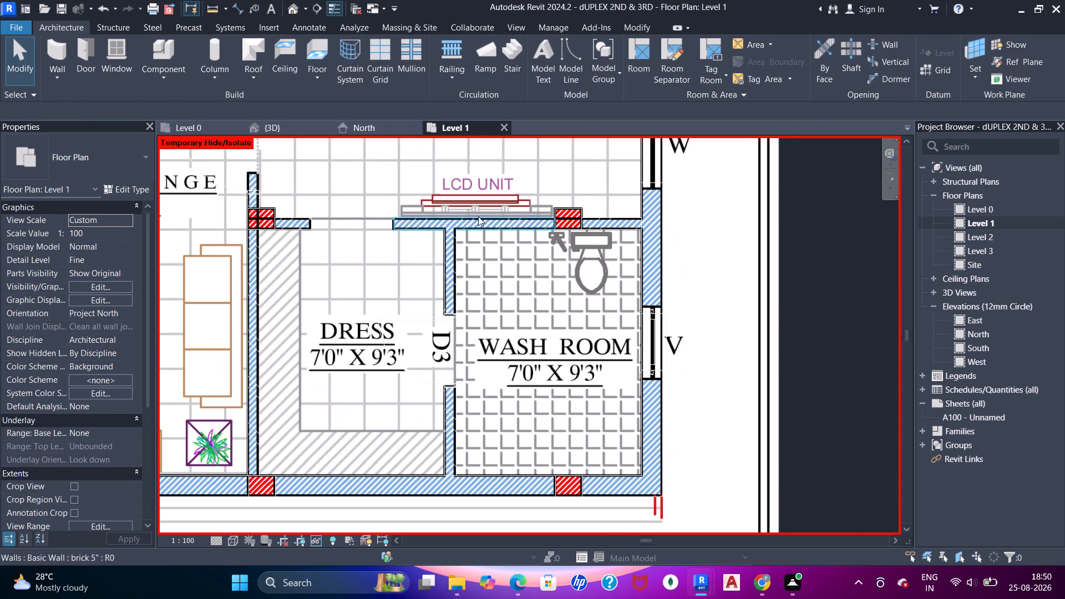
pyautogui.press('Escape')
pyautogui.press('c')
pyautogui.press('m')
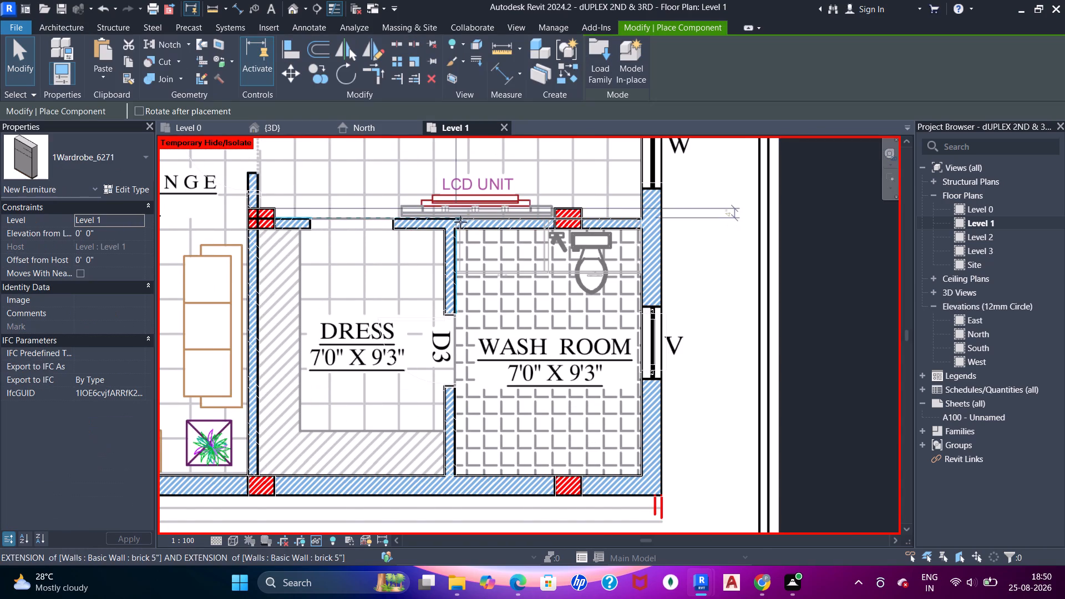
pyautogui.moveTo(454, 211); pyautogui.dragTo(480, 287, button='middle')
pyautogui.click(84, 170)
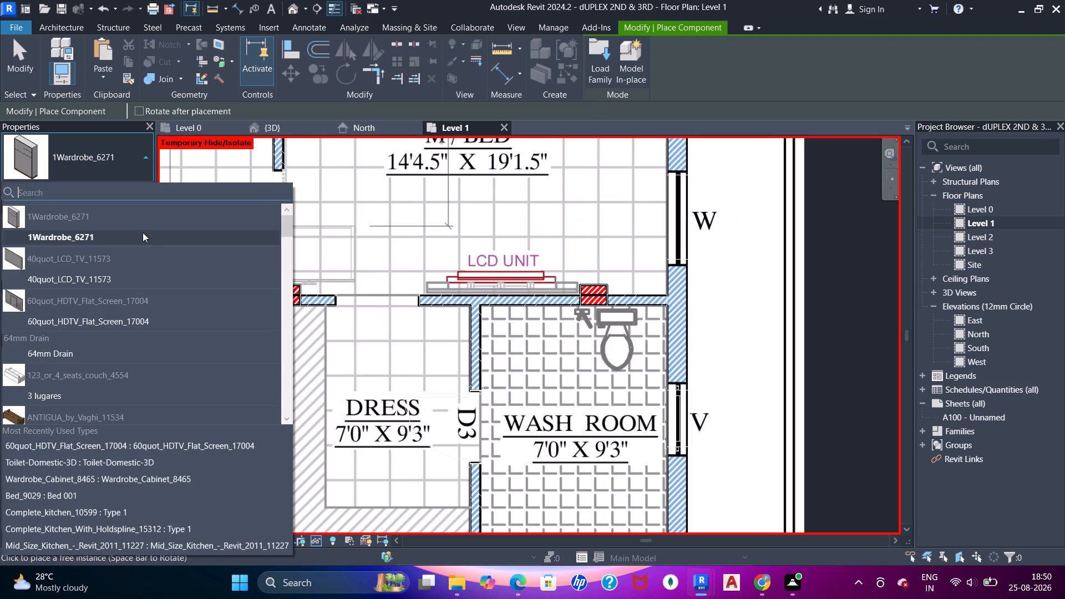
pyautogui.click(73, 280)
pyautogui.scroll(2, 509, 271)
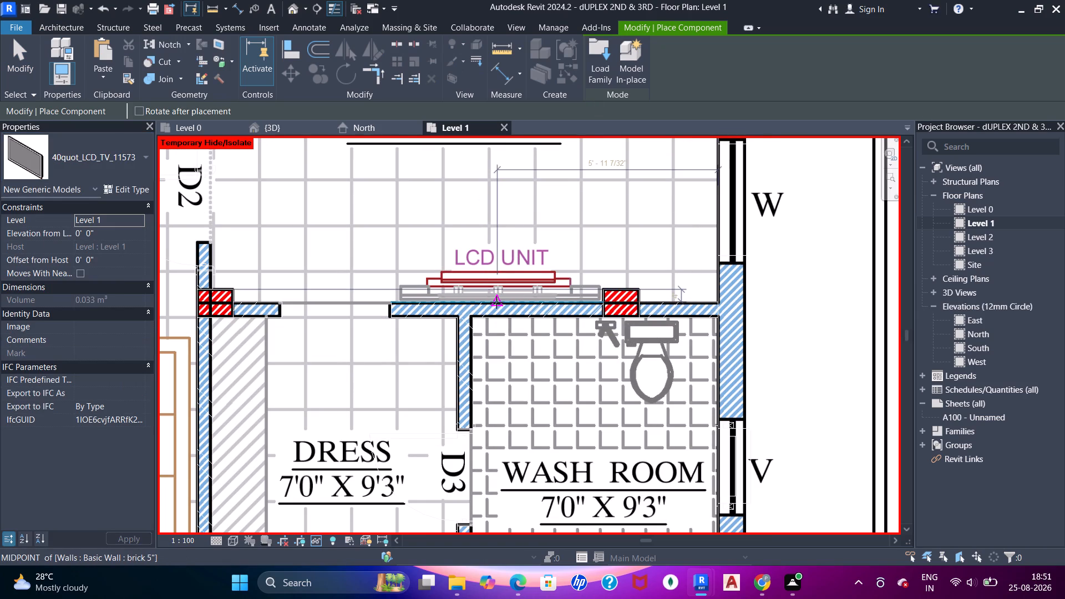
pyautogui.click(496, 302)
pyautogui.scroll(-4, 493, 301)
pyautogui.moveTo(493, 301); pyautogui.dragTo(489, 229, button='middle')
pyautogui.scroll(-2, 493, 255)
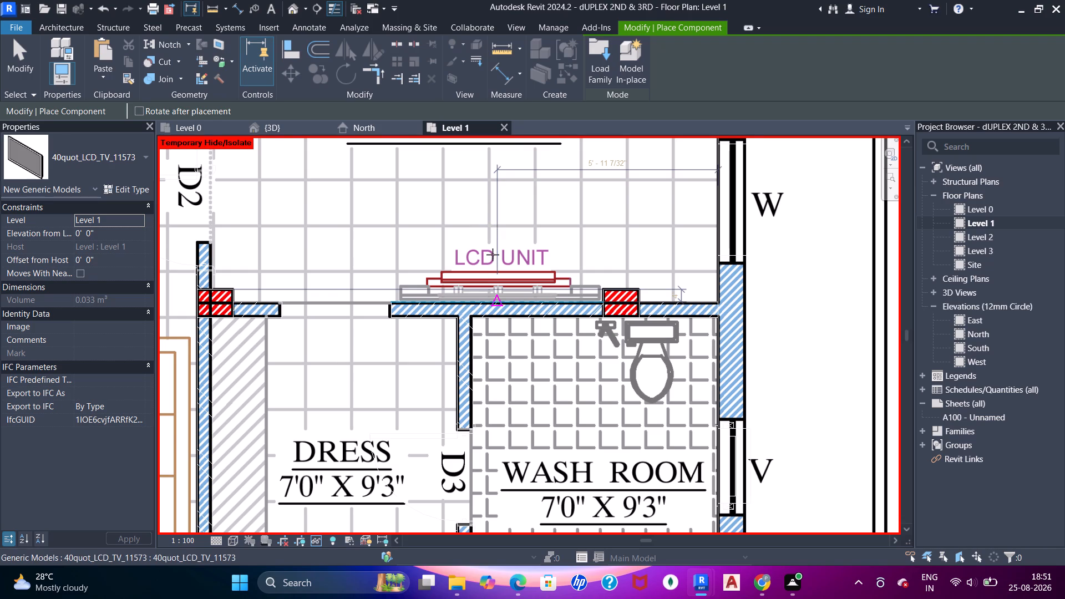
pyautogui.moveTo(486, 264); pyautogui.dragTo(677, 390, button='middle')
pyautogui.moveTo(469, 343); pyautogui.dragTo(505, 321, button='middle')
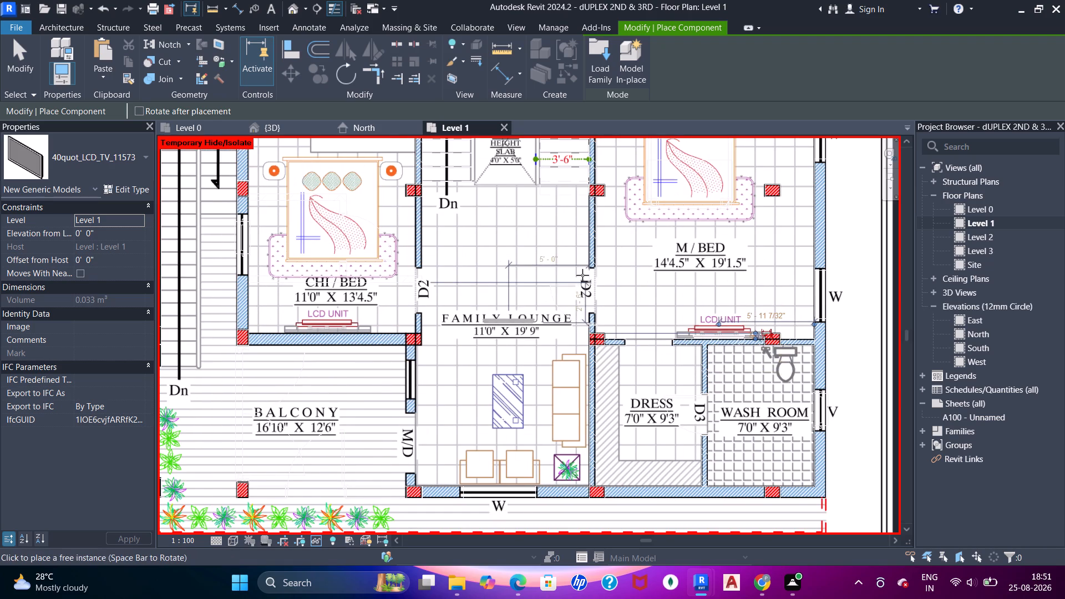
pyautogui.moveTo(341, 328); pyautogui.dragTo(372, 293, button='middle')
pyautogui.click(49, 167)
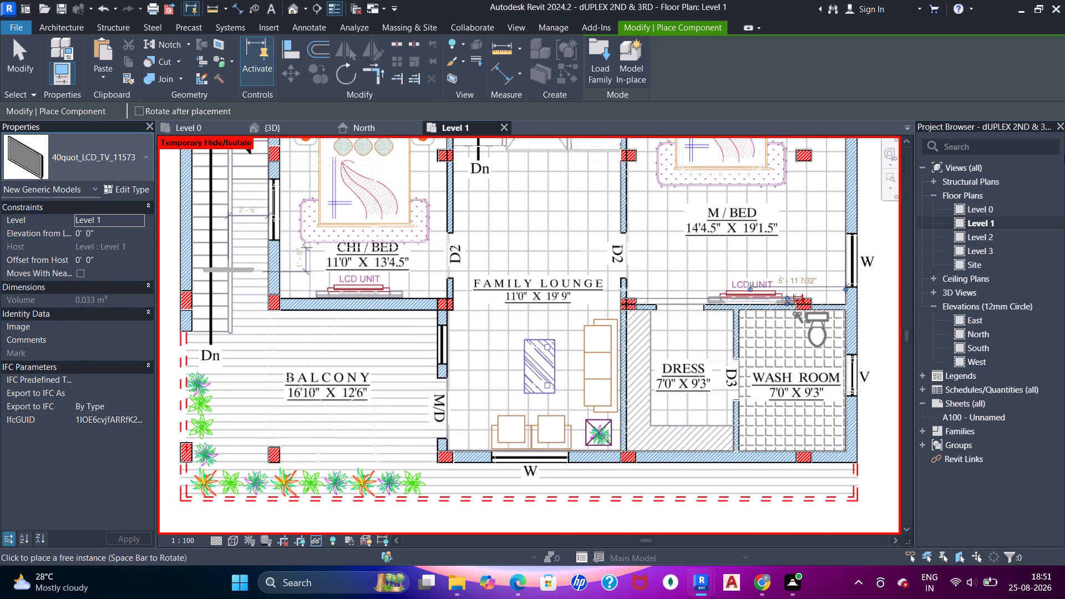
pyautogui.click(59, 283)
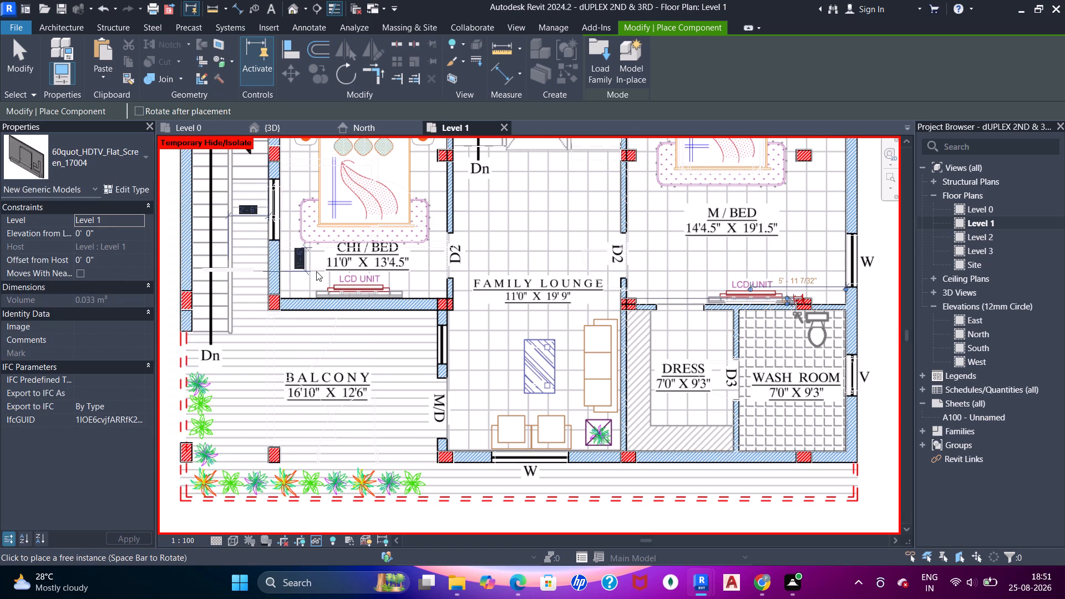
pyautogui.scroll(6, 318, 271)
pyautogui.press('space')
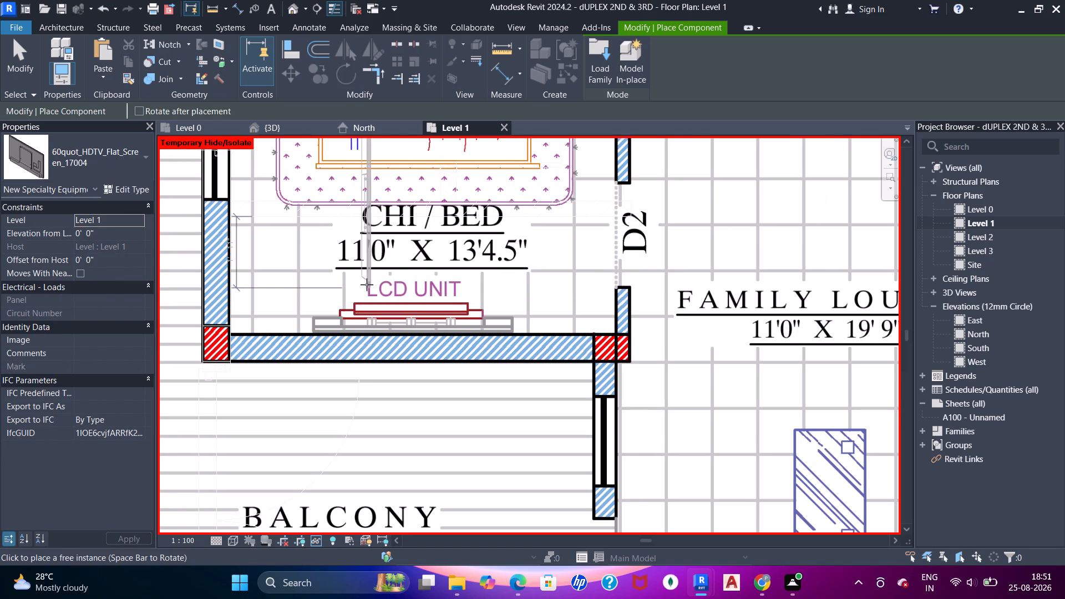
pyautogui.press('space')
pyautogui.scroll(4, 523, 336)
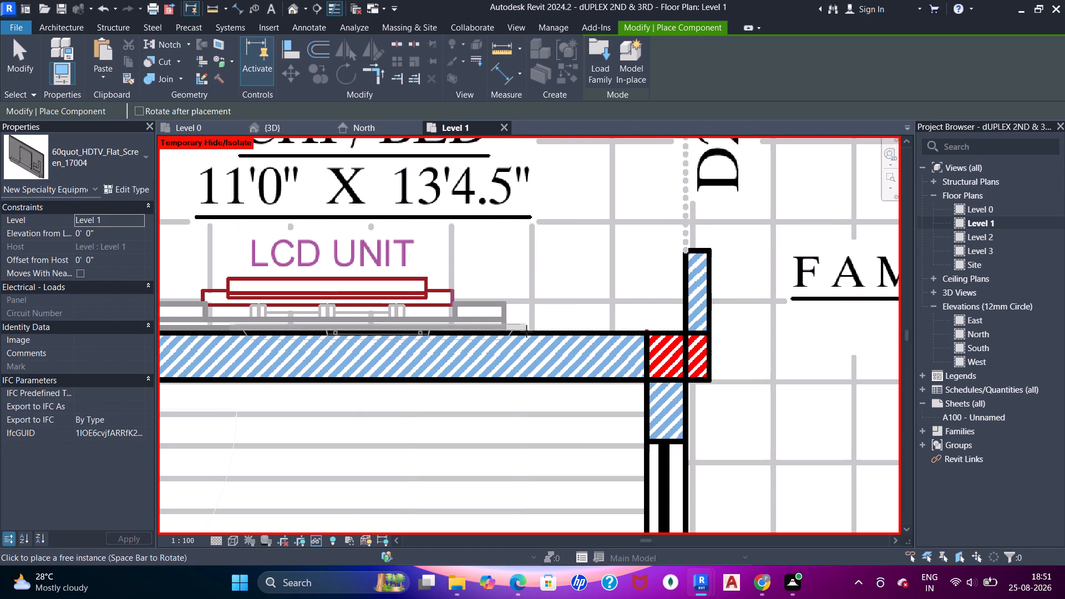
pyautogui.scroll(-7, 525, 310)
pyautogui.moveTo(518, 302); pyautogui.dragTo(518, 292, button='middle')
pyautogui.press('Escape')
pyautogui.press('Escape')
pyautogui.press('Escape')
# Set the Level 1 plan's visual style to Shaded.
pyautogui.scroll(-4, 512, 293)
pyautogui.moveTo(501, 247); pyautogui.dragTo(503, 253, button='middle')
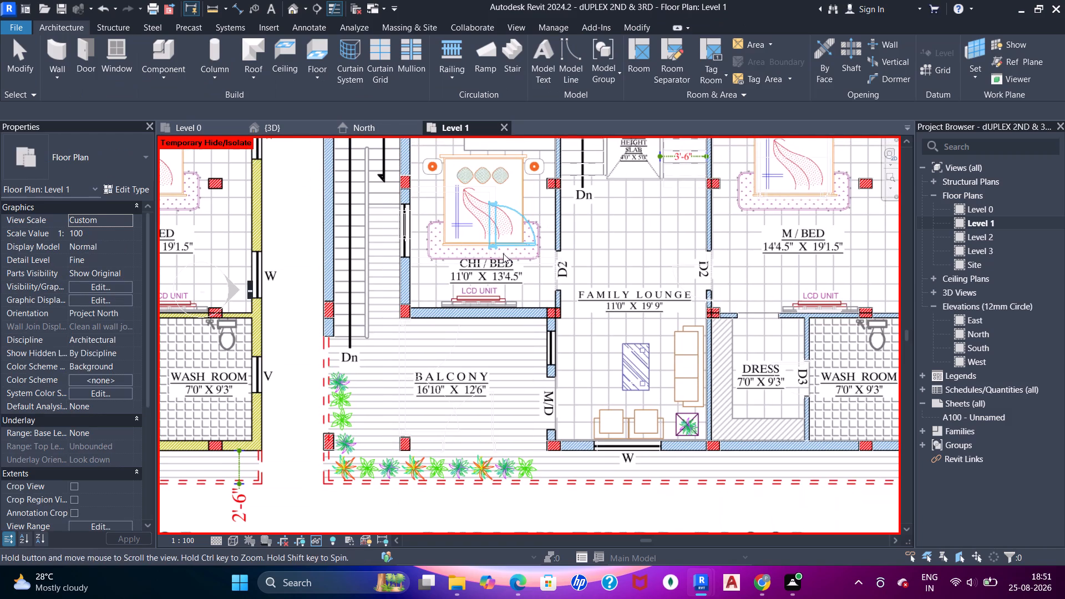
pyautogui.write('sd')
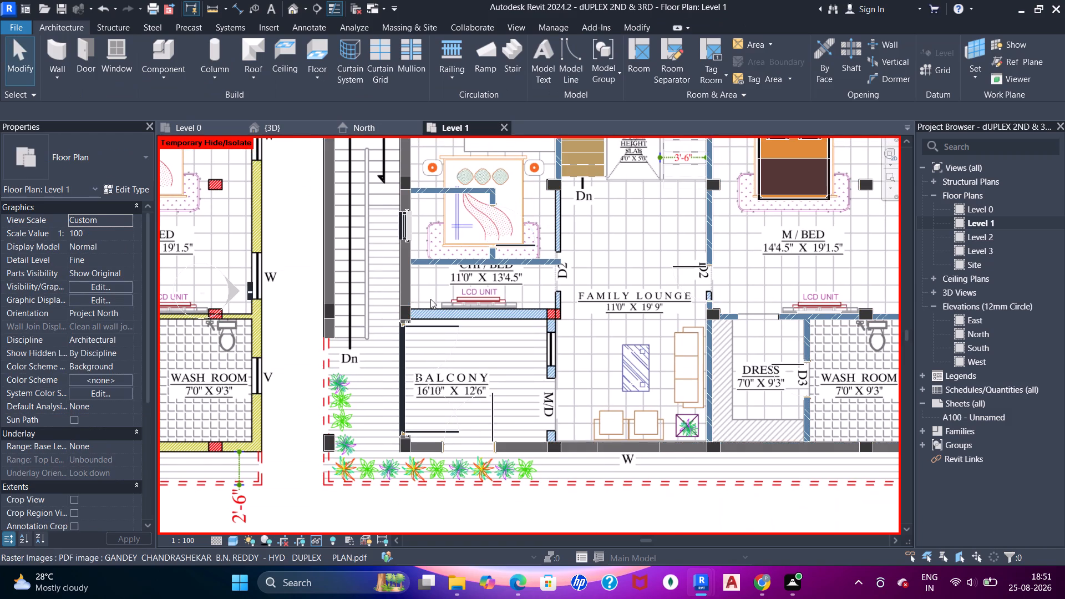
# Start a new Basic Wall of type brick 5" near the CHI/BED and balcony wall and open its type properties.
pyautogui.scroll(1, 466, 312)
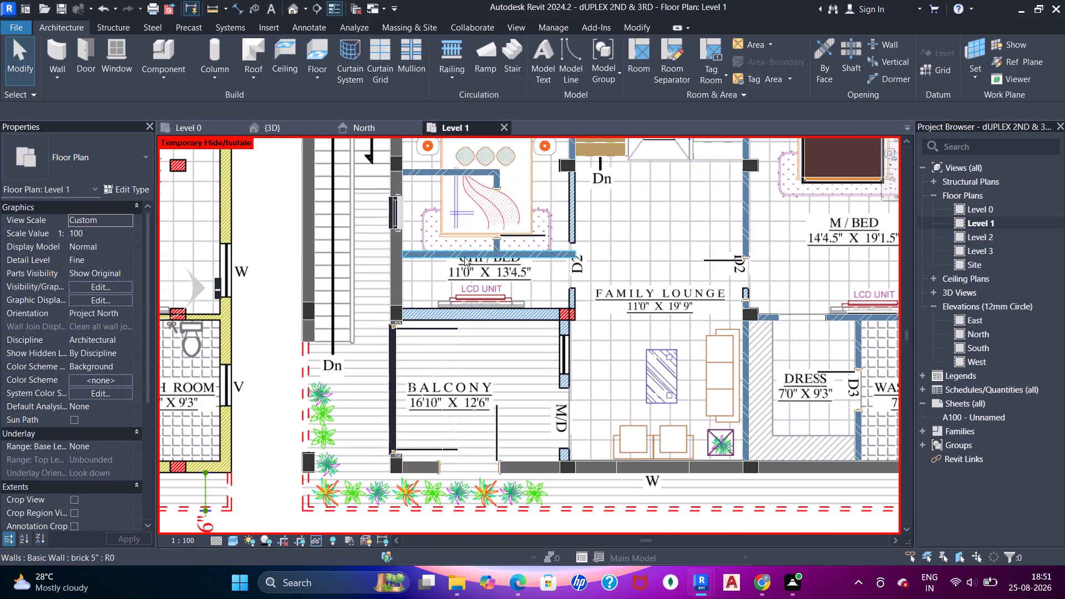
pyautogui.scroll(2, 455, 297)
pyautogui.press('Escape')
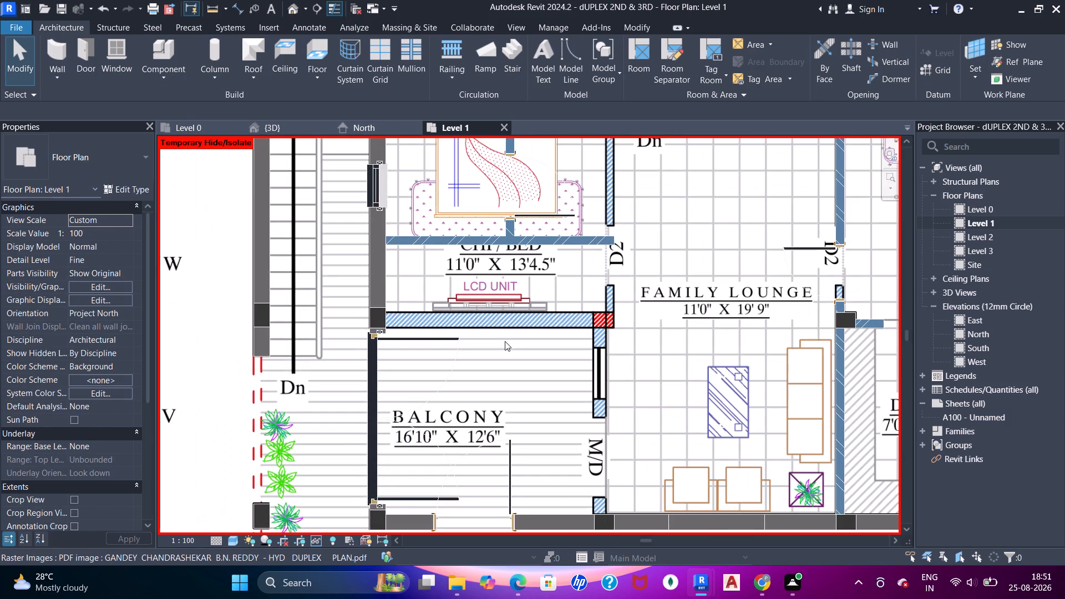
pyautogui.press('Escape')
pyautogui.press('Escape')
pyautogui.scroll(2, 460, 319)
pyautogui.press('Escape')
pyautogui.moveTo(460, 321); pyautogui.dragTo(455, 261, button='middle')
pyautogui.press('Escape')
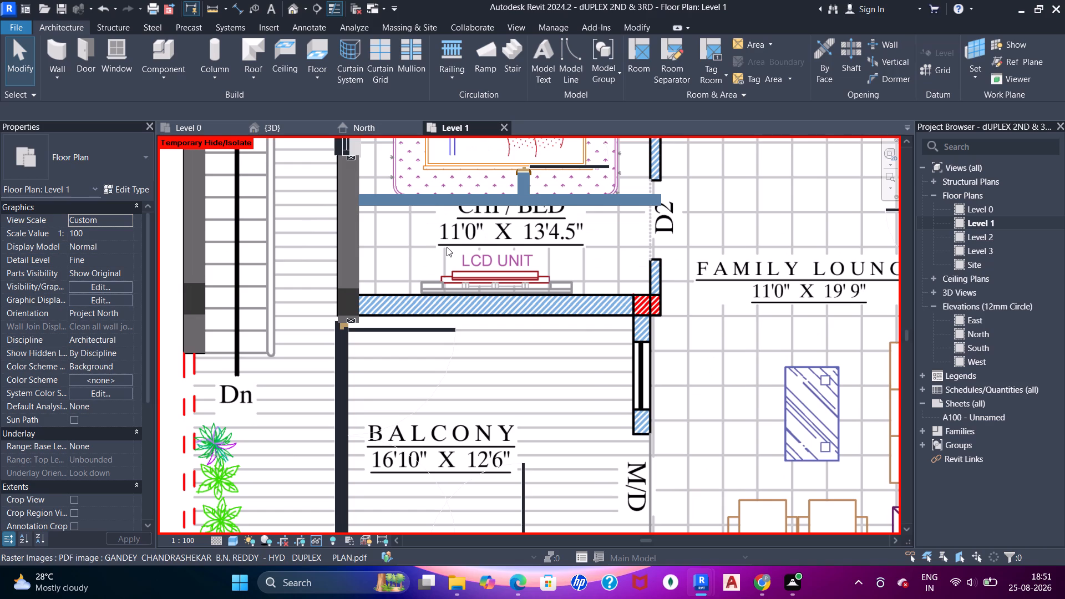
pyautogui.press('w')
pyautogui.press('a')
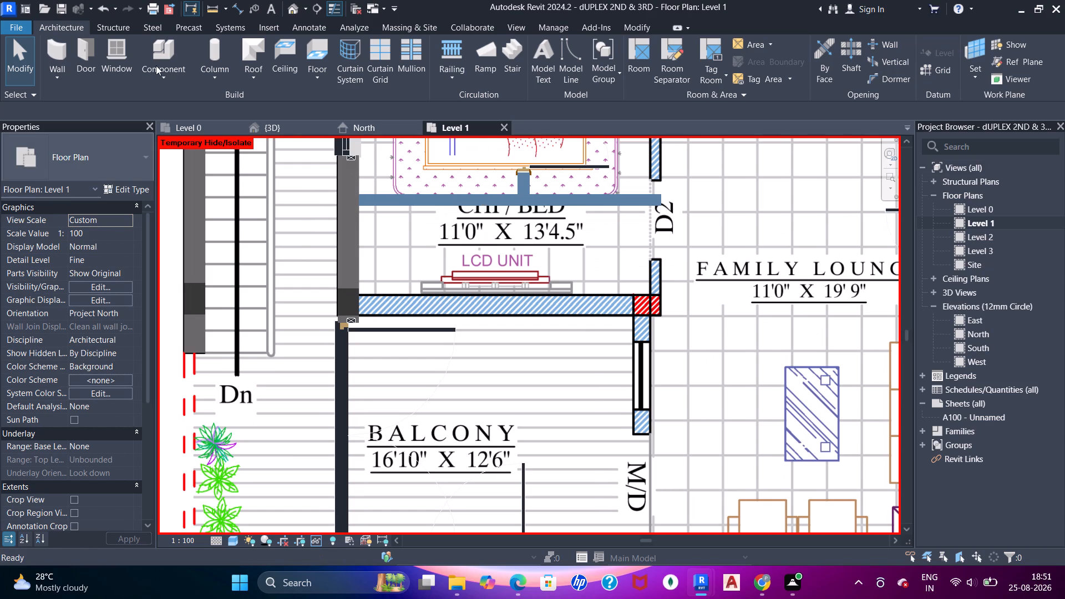
pyautogui.press('Escape')
pyautogui.press('Escape')
pyautogui.press('w')
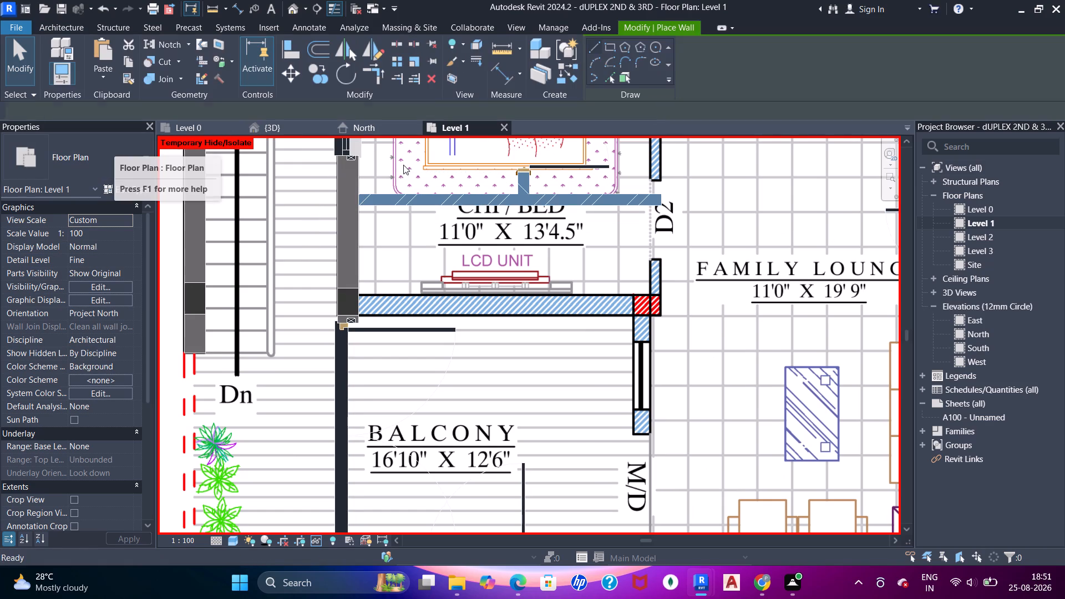
pyautogui.press('a')
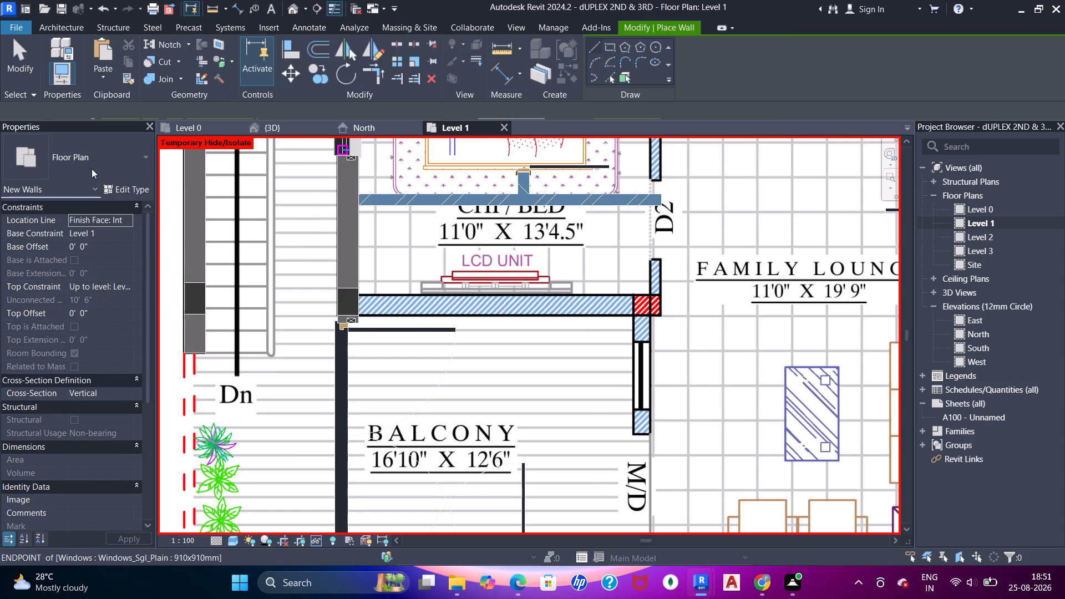
pyautogui.click(97, 166)
pyautogui.scroll(5, 75, 245)
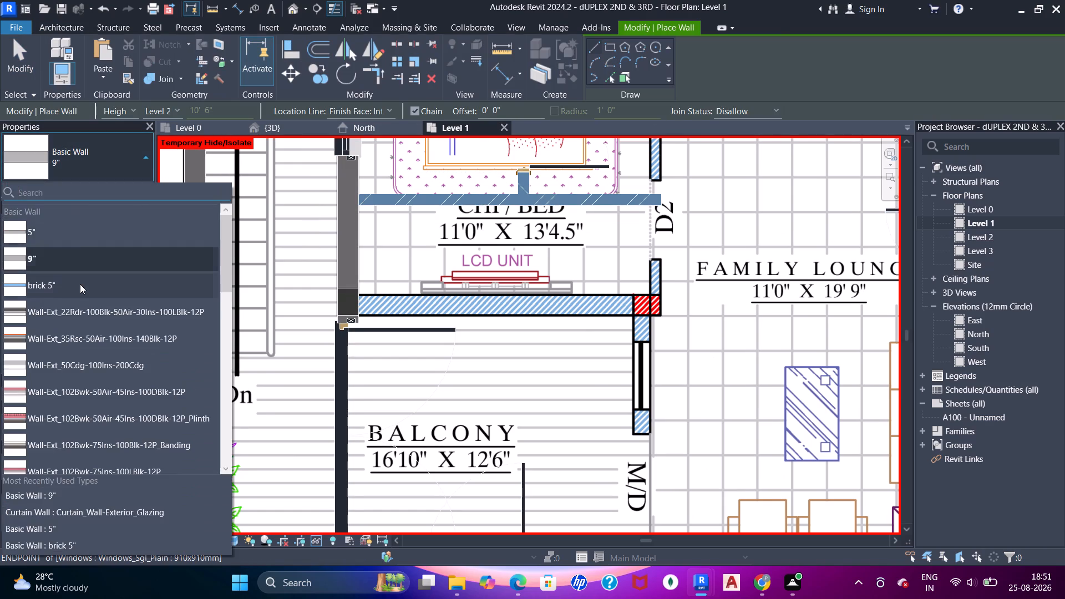
pyautogui.click(79, 286)
pyautogui.click(106, 191)
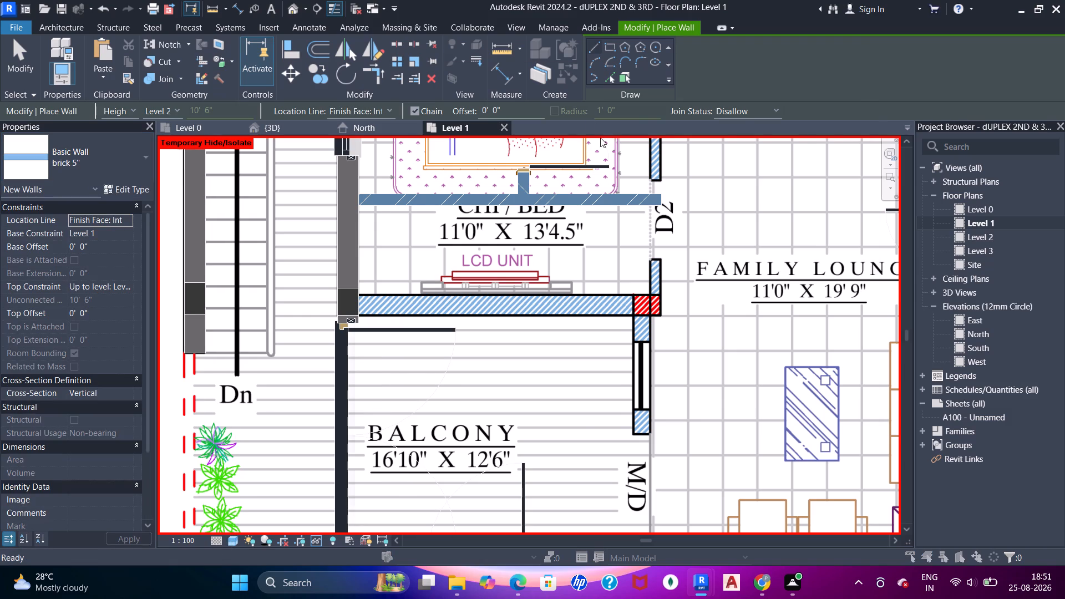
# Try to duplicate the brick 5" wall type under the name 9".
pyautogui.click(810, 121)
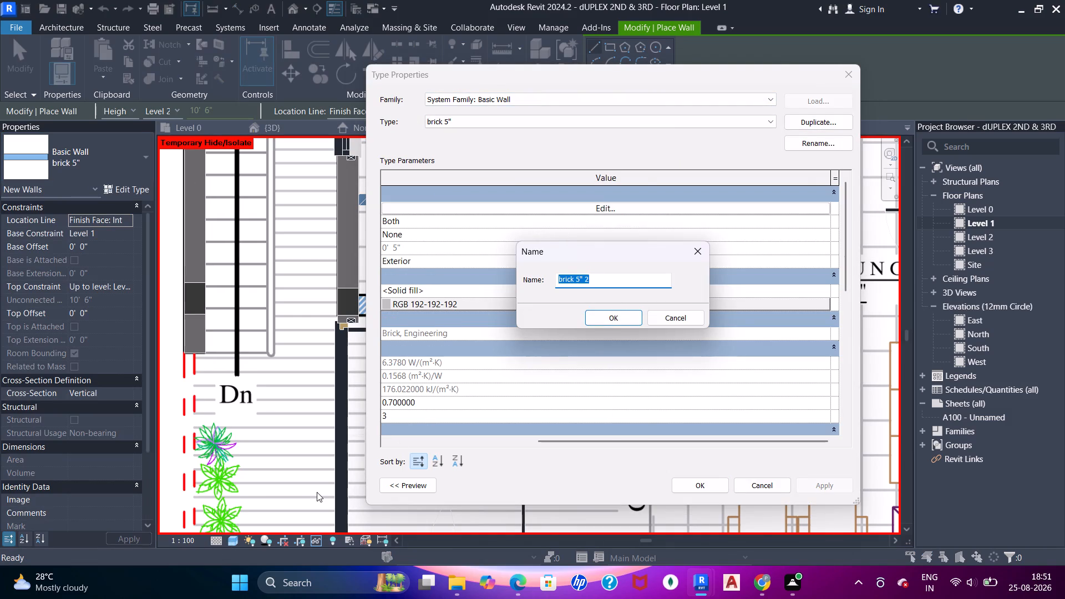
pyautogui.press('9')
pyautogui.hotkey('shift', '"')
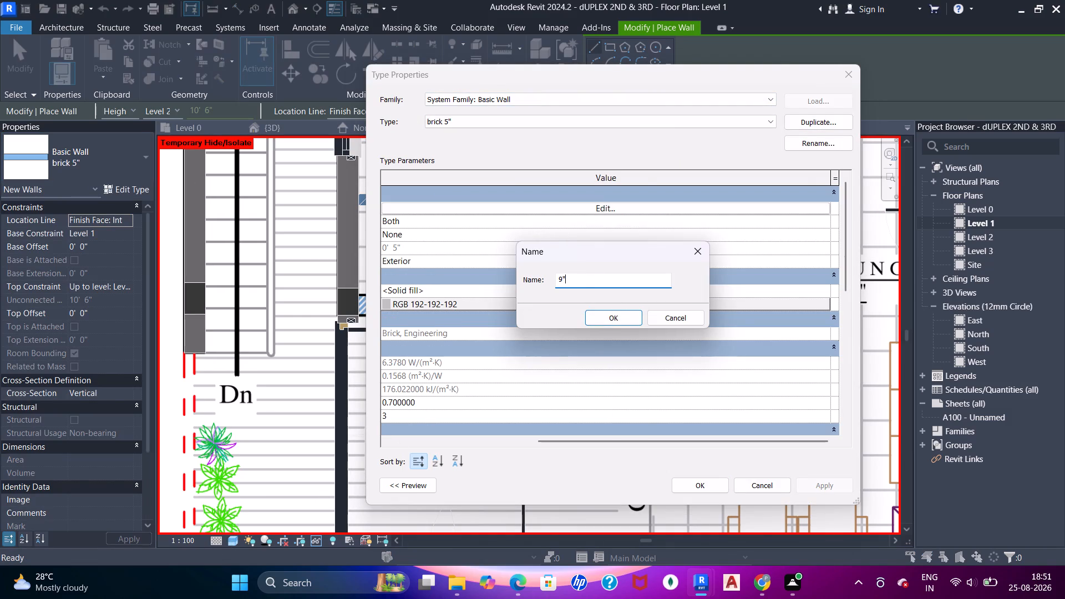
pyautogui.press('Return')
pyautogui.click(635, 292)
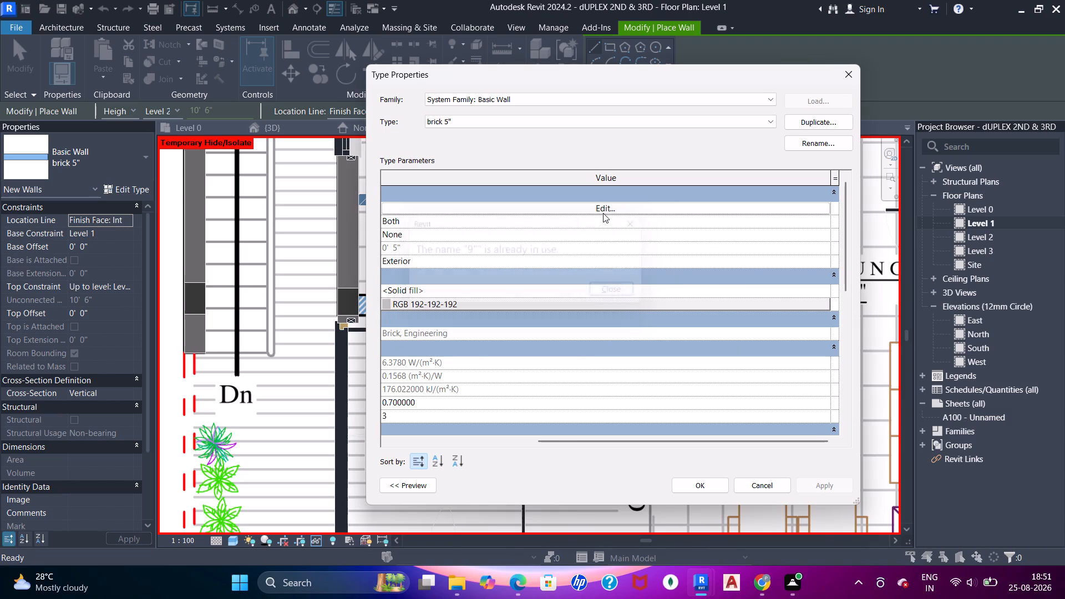
# Duplicate the brick 5" wall type as brick 9".
pyautogui.click(825, 121)
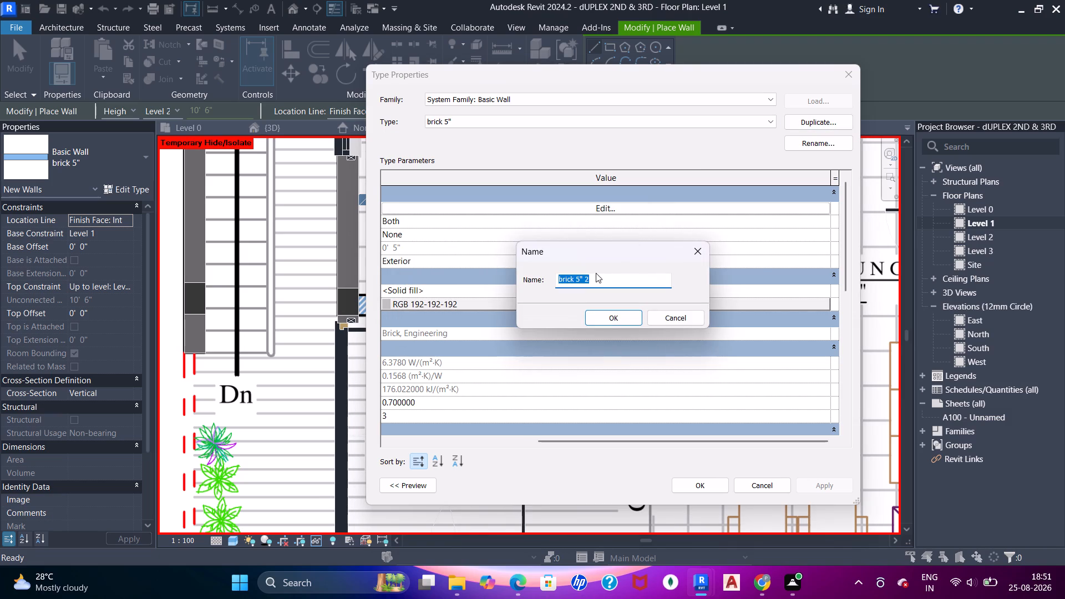
pyautogui.click(596, 278)
pyautogui.press('BackSpace')
pyautogui.press('BackSpace')
pyautogui.press('BackSpace')
pyautogui.press('BackSpace')
pyautogui.press('BackSpace')
pyautogui.press('BackSpace')
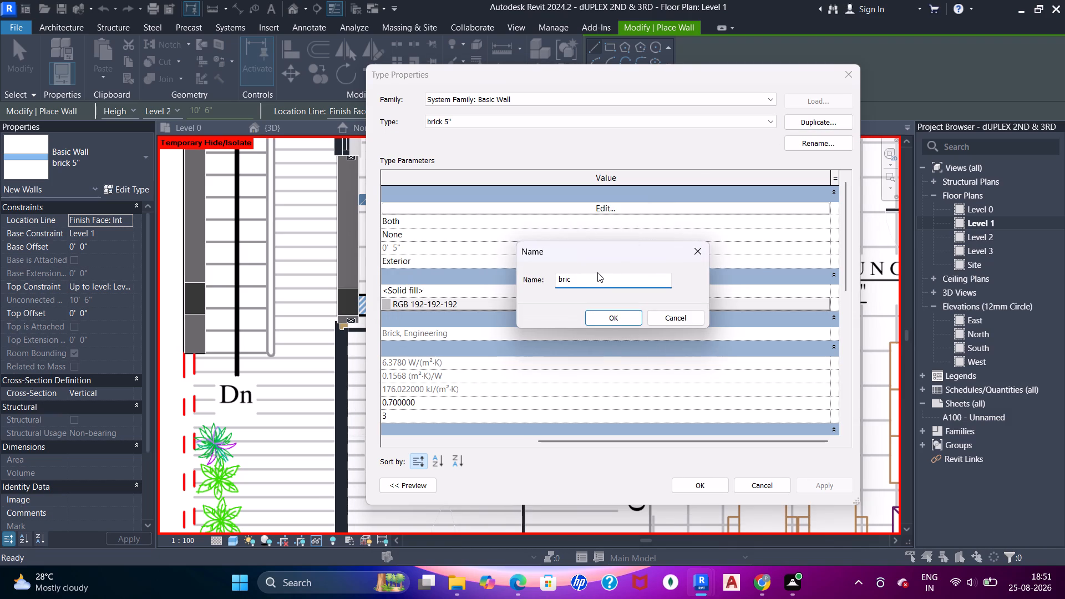
pyautogui.press('k')
pyautogui.press('space')
pyautogui.press('9')
pyautogui.hotkey('shift', '"')
pyautogui.press('Return')
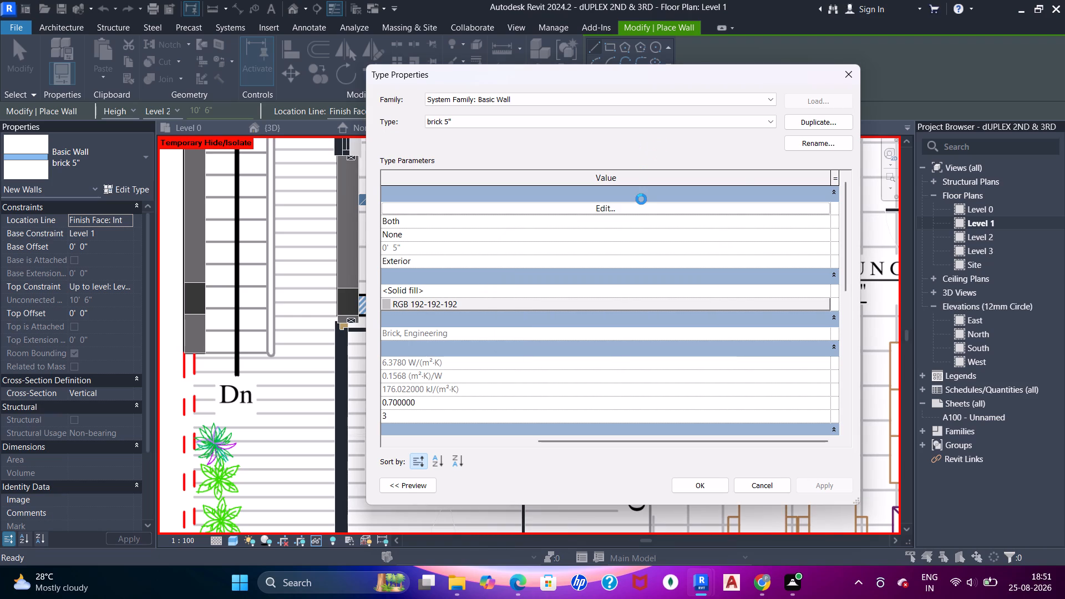
# Set the brick 9" type's Brick, Engineering structure layer to 9" thick, apply the type, and leave the wall command.
pyautogui.moveTo(621, 208); pyautogui.dragTo(620, 202)
pyautogui.click(606, 208)
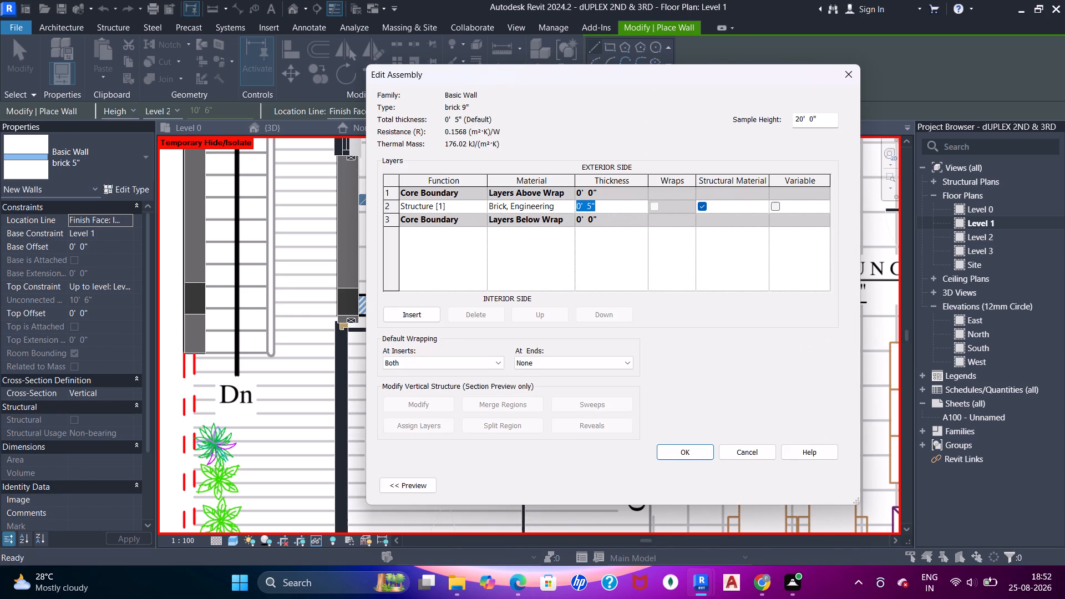
pyautogui.press('9')
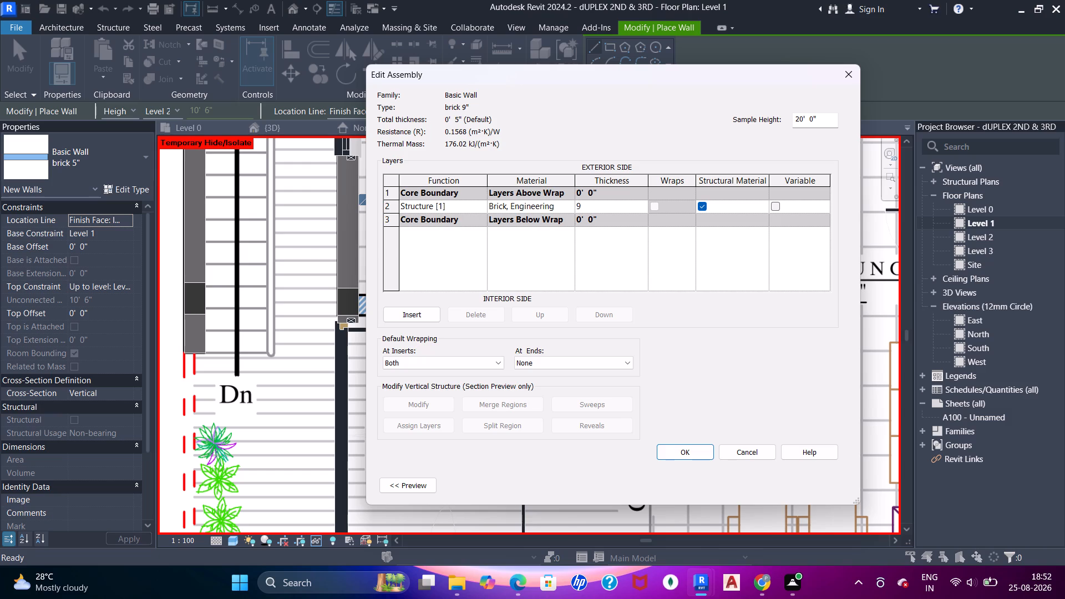
pyautogui.hotkey('shift', '"')
pyautogui.hotkey('shift', 'Return')
pyautogui.click(702, 453)
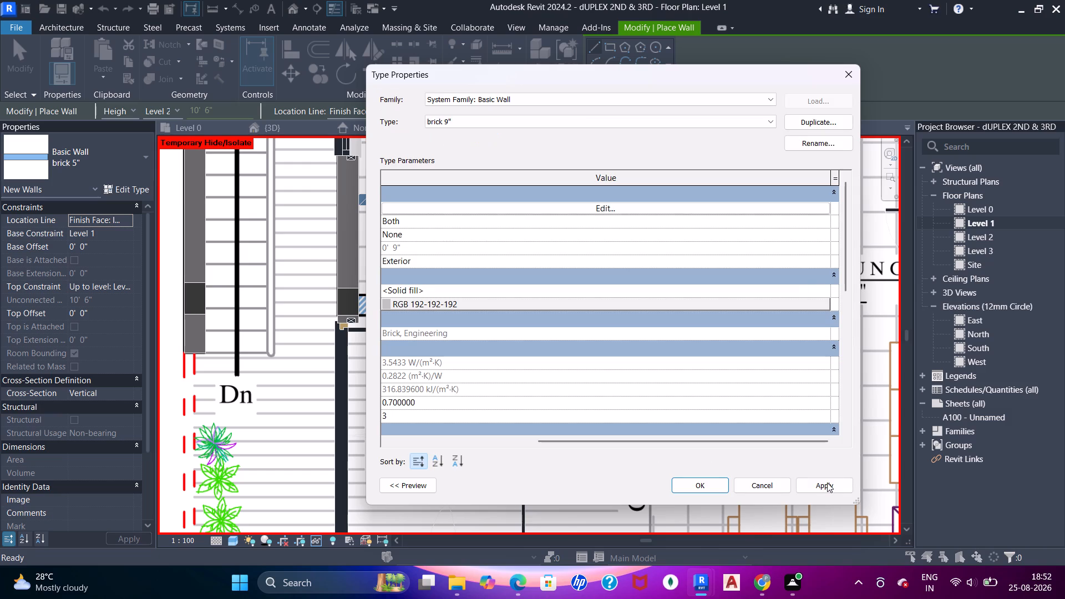
pyautogui.click(829, 483)
pyautogui.click(714, 488)
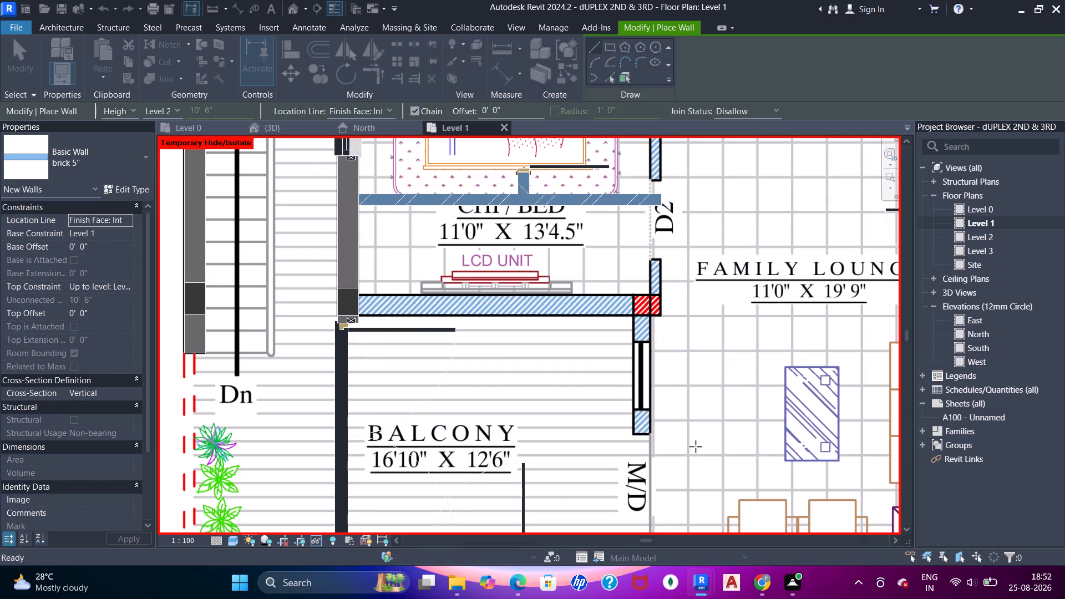
pyautogui.scroll(4, 253, 189)
pyautogui.moveTo(457, 205); pyautogui.dragTo(446, 232, button='middle')
pyautogui.press('Escape')
pyautogui.press('Escape')
pyautogui.press('Escape')
pyautogui.press('Escape')
pyautogui.press('Escape')
pyautogui.scroll(6, 439, 225)
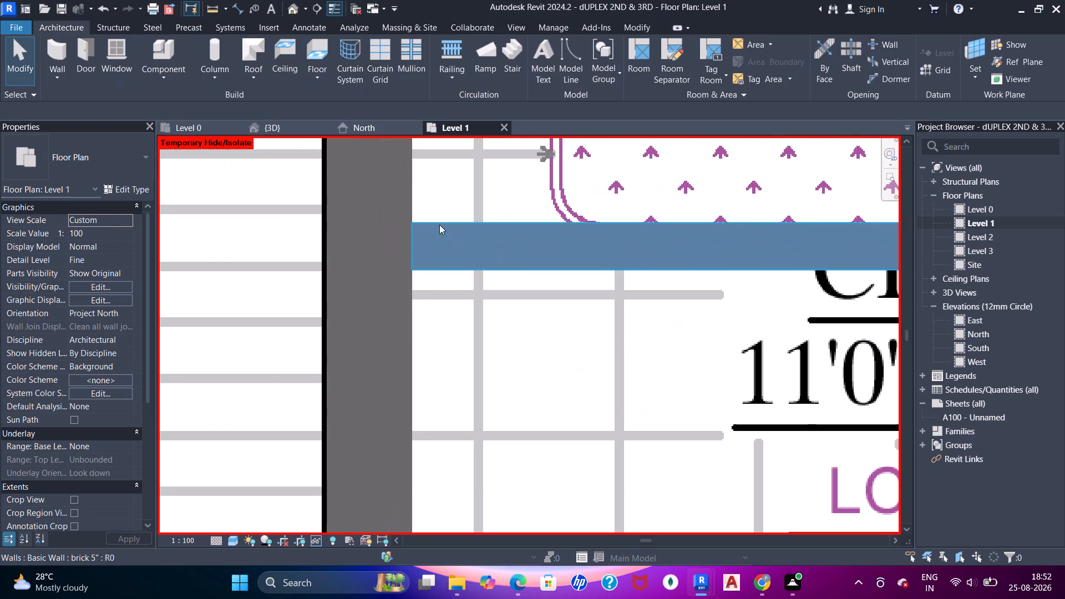
# Inspect the brick 5" wall across the CHI/BED room and its end at the 9" exterior wall.
pyautogui.click(439, 225)
pyautogui.scroll(11, 434, 225)
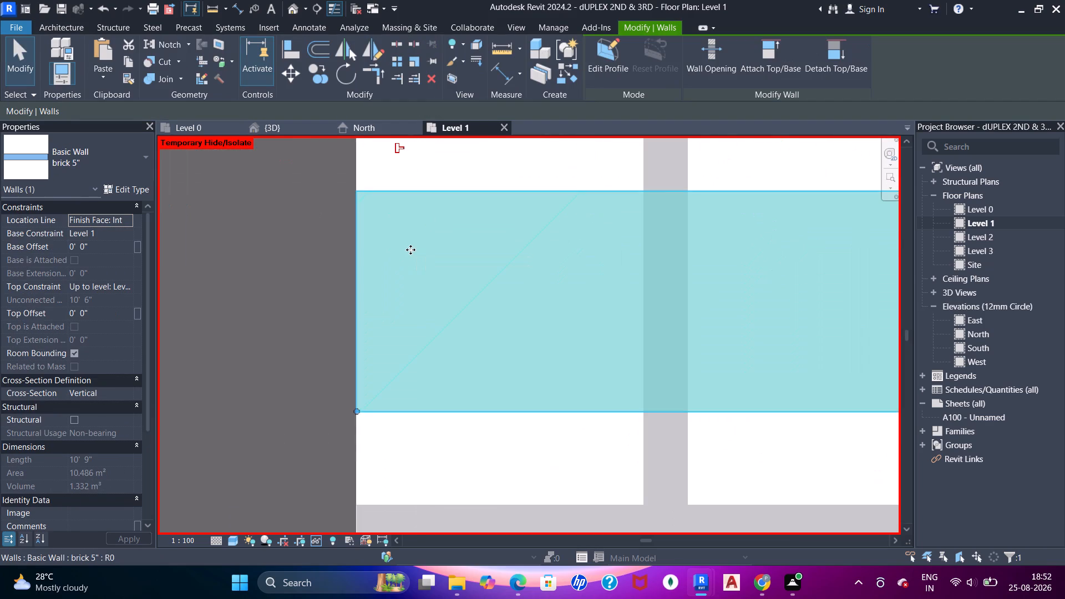
pyautogui.scroll(-10, 410, 249)
pyautogui.moveTo(431, 228); pyautogui.dragTo(428, 281, button='middle')
pyautogui.scroll(-4, 428, 276)
pyautogui.moveTo(455, 233); pyautogui.dragTo(453, 271, button='middle')
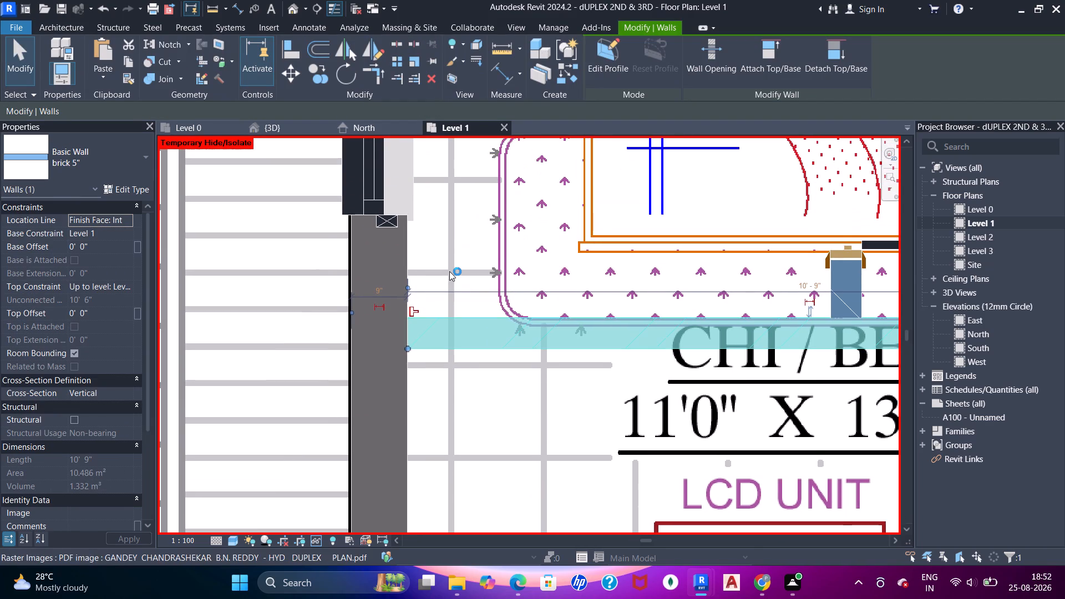
pyautogui.press('Escape')
pyautogui.press('Escape')
pyautogui.scroll(10, 435, 363)
pyautogui.press('Escape')
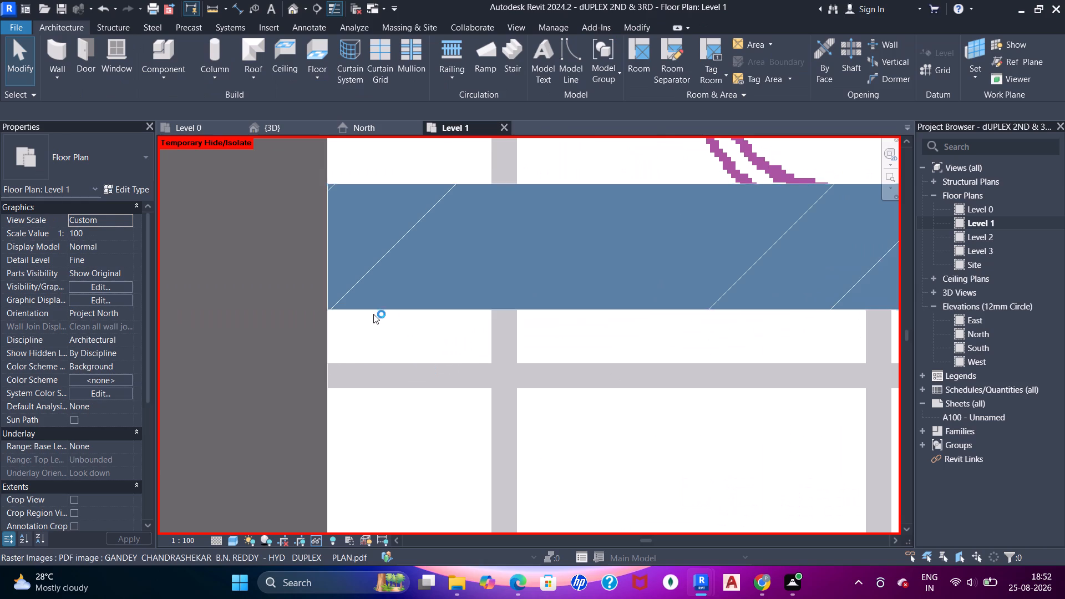
pyautogui.click(369, 309)
pyautogui.press('Escape')
pyautogui.scroll(6, 337, 312)
pyautogui.press('Escape')
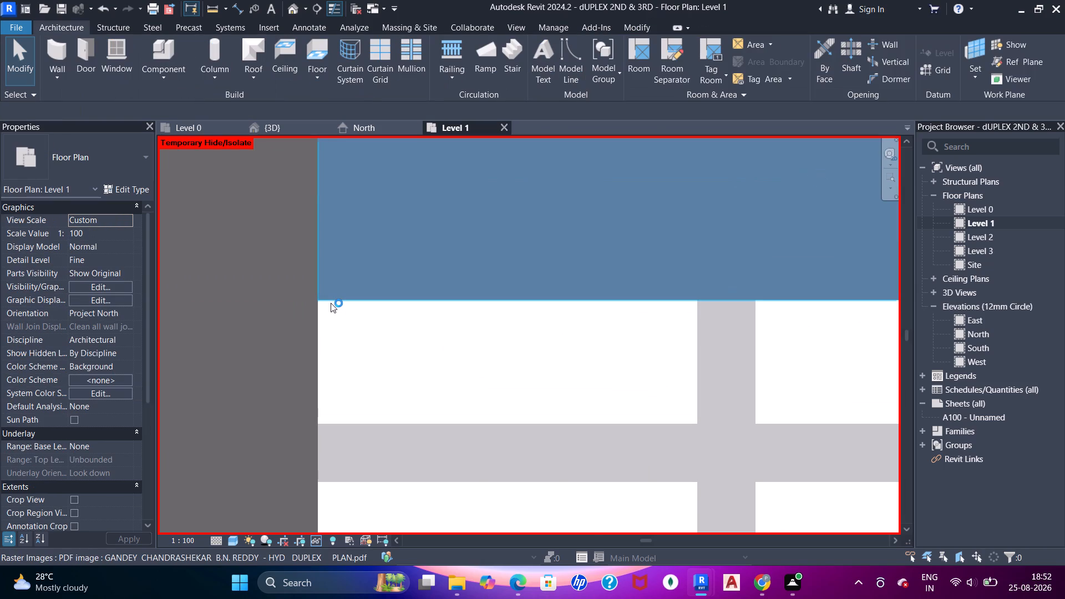
pyautogui.click(331, 303)
pyautogui.scroll(16, 324, 309)
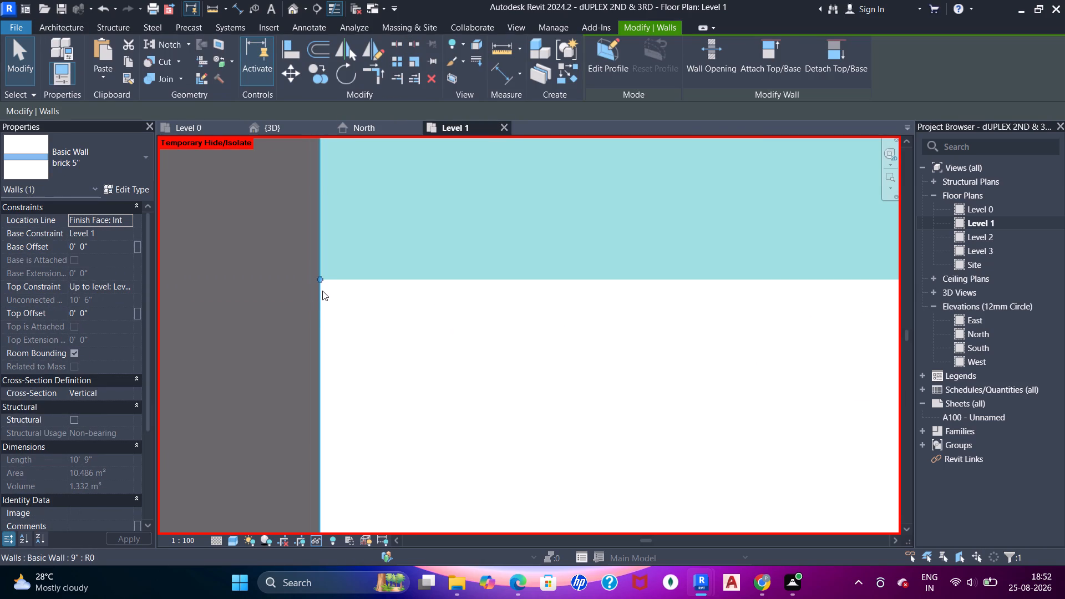
pyautogui.scroll(-12, 322, 291)
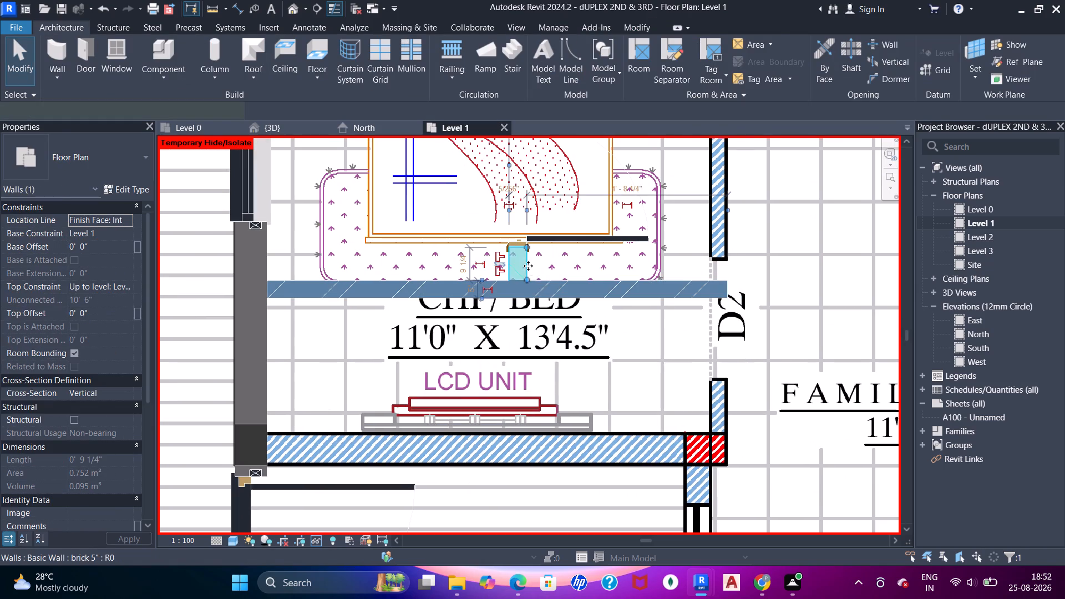
pyautogui.press('Escape')
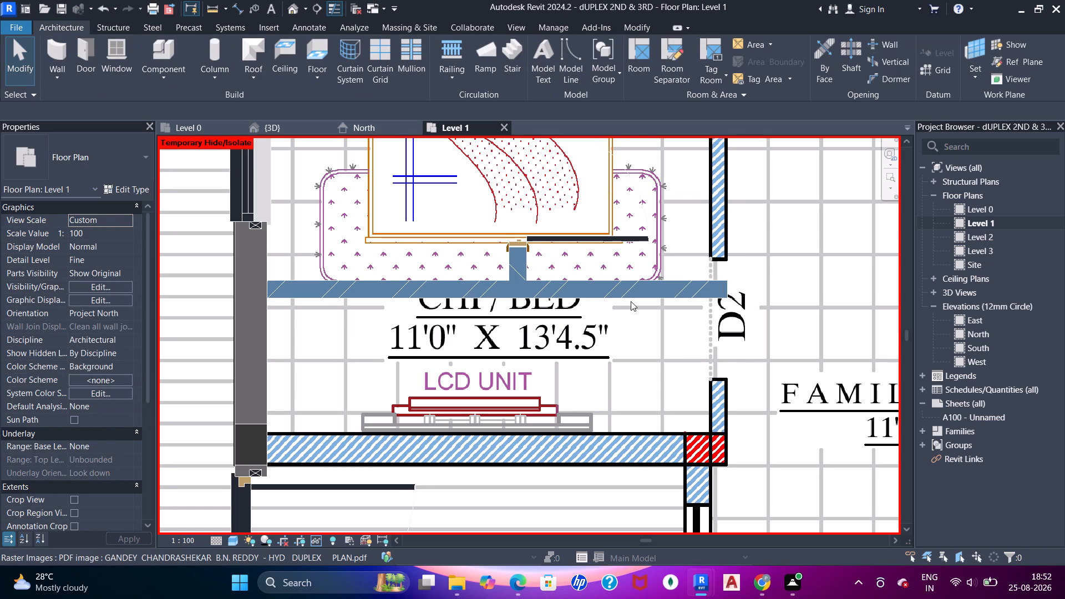
# Draw a brick 9" wall about 9' 9" long between CHI/BED and the balcony, from the exterior wall to the red column.
pyautogui.moveTo(503, 412); pyautogui.dragTo(549, 245, button='middle')
pyautogui.moveTo(536, 315); pyautogui.dragTo(524, 341, button='middle')
pyautogui.scroll(1, 524, 341)
pyautogui.press('w')
pyautogui.press('a')
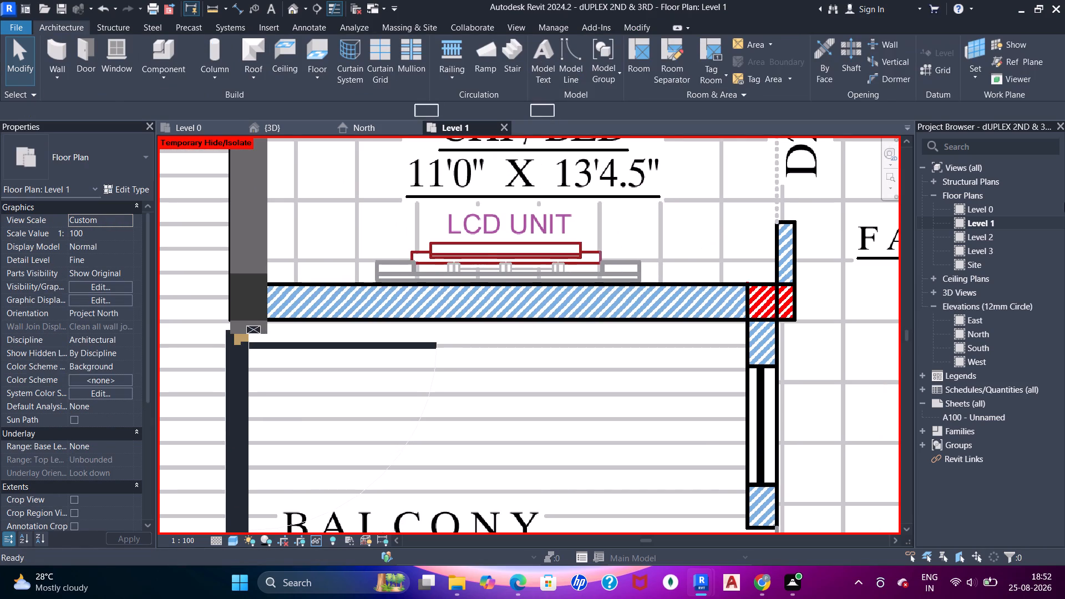
pyautogui.scroll(11, 274, 328)
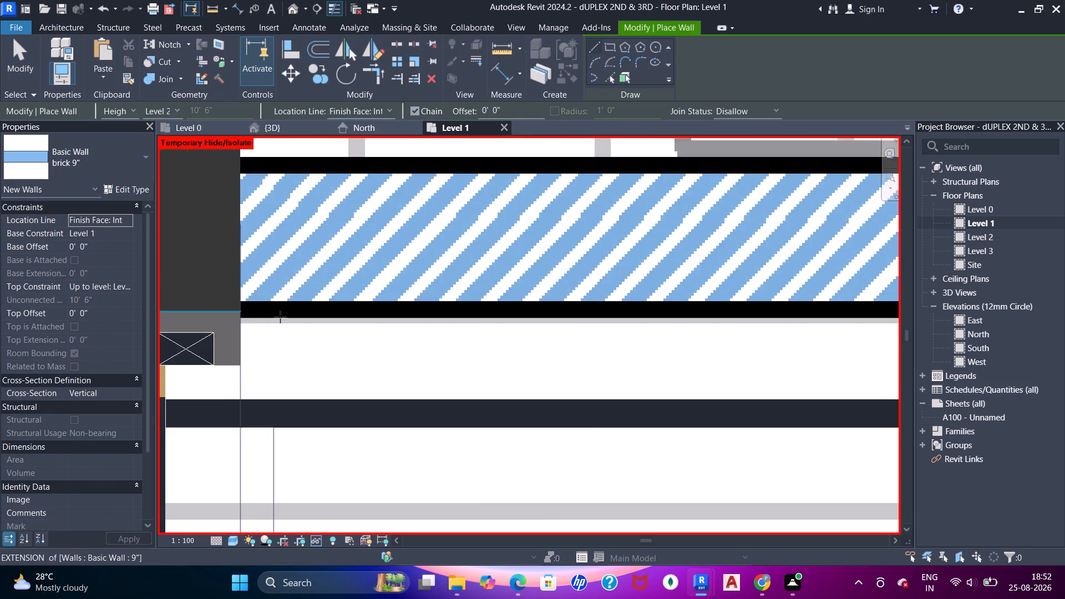
pyautogui.click(235, 309)
pyautogui.scroll(-6, 299, 301)
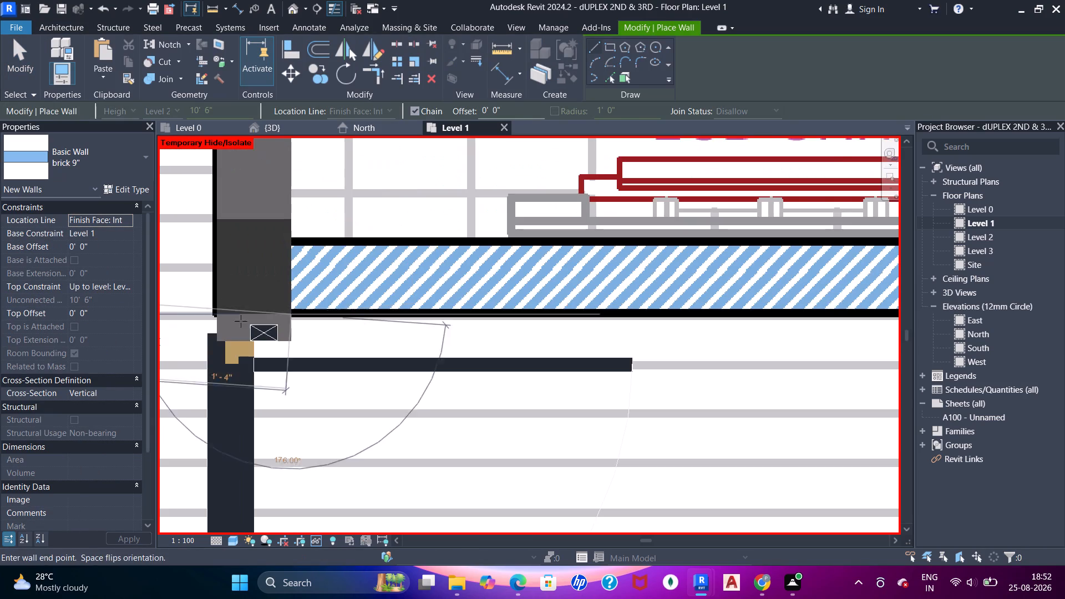
pyautogui.moveTo(486, 327); pyautogui.dragTo(320, 304, button='middle')
pyautogui.moveTo(578, 306); pyautogui.dragTo(345, 295, button='middle')
pyautogui.moveTo(583, 304); pyautogui.dragTo(408, 271, button='middle')
pyautogui.moveTo(559, 270); pyautogui.dragTo(440, 261, button='middle')
pyautogui.scroll(9, 539, 238)
pyautogui.click(591, 234)
pyautogui.scroll(-6, 581, 243)
pyautogui.moveTo(566, 249); pyautogui.dragTo(587, 271, button='middle')
pyautogui.press('Escape')
pyautogui.scroll(-6, 532, 241)
pyautogui.press('Escape')
pyautogui.press('Escape')
pyautogui.press('Escape')
pyautogui.scroll(-4, 508, 245)
pyautogui.press('Escape')
pyautogui.moveTo(474, 247); pyautogui.dragTo(554, 231, button='middle')
pyautogui.scroll(-3, 522, 230)
pyautogui.moveTo(519, 232); pyautogui.dragTo(544, 232, button='middle')
pyautogui.press('Escape')
pyautogui.press('Escape')
# Check the new brick 9" wall's ends and constraints along the balcony side of CHI/BED.
pyautogui.scroll(11, 342, 226)
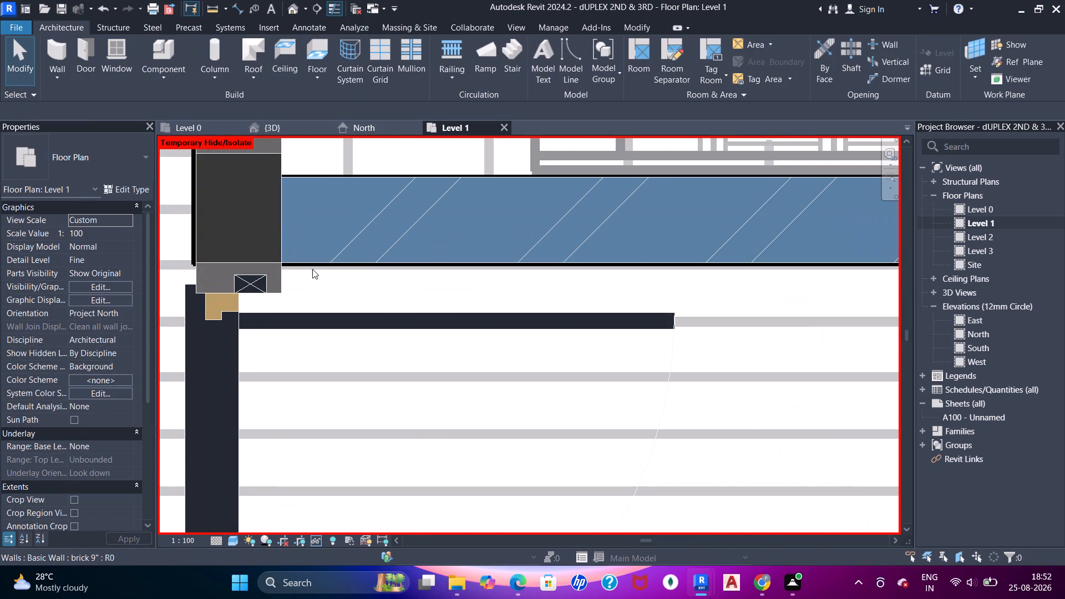
pyautogui.scroll(-3, 318, 259)
pyautogui.scroll(-5, 486, 259)
pyautogui.moveTo(617, 260); pyautogui.dragTo(484, 247, button='middle')
pyautogui.scroll(5, 605, 237)
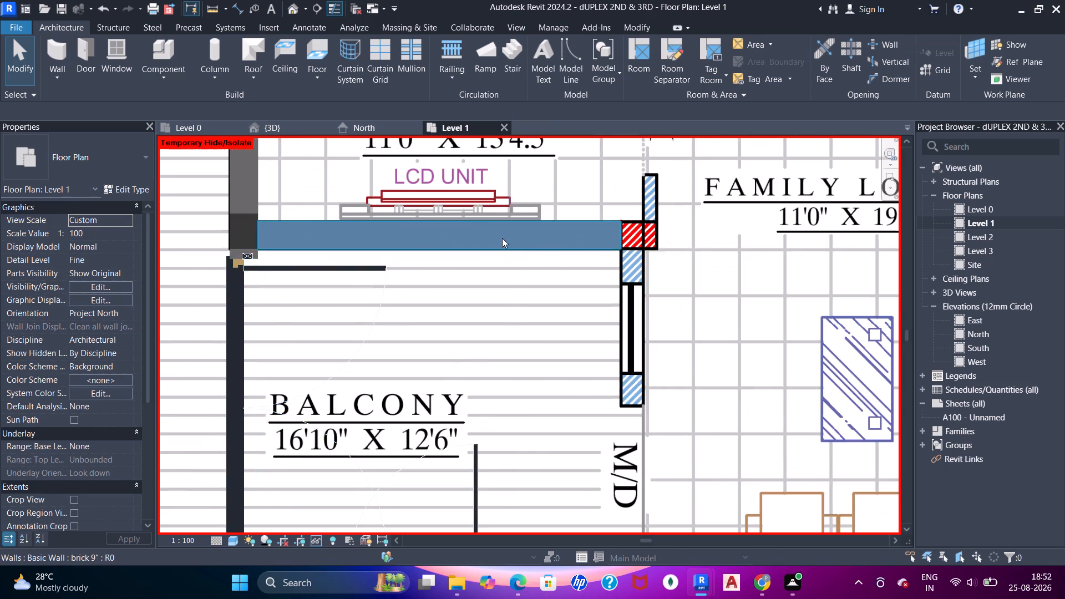
pyautogui.scroll(6, 633, 252)
pyautogui.scroll(-10, 630, 255)
pyautogui.moveTo(583, 252); pyautogui.dragTo(637, 233, button='middle')
pyautogui.press('Escape')
pyautogui.click(580, 232)
pyautogui.click(126, 291)
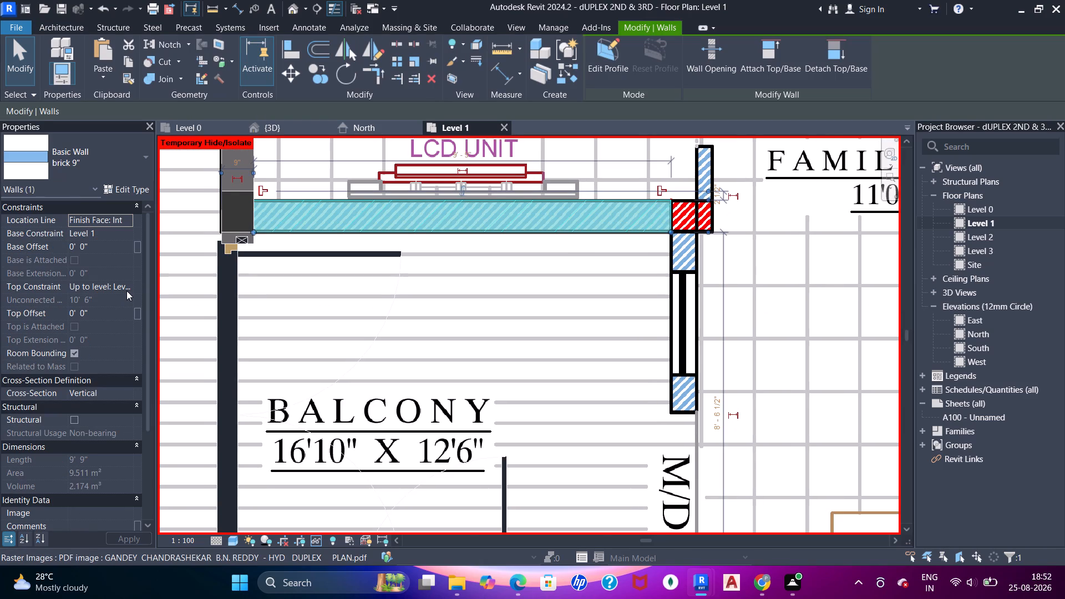
pyautogui.press('Escape')
pyautogui.scroll(-2, 516, 272)
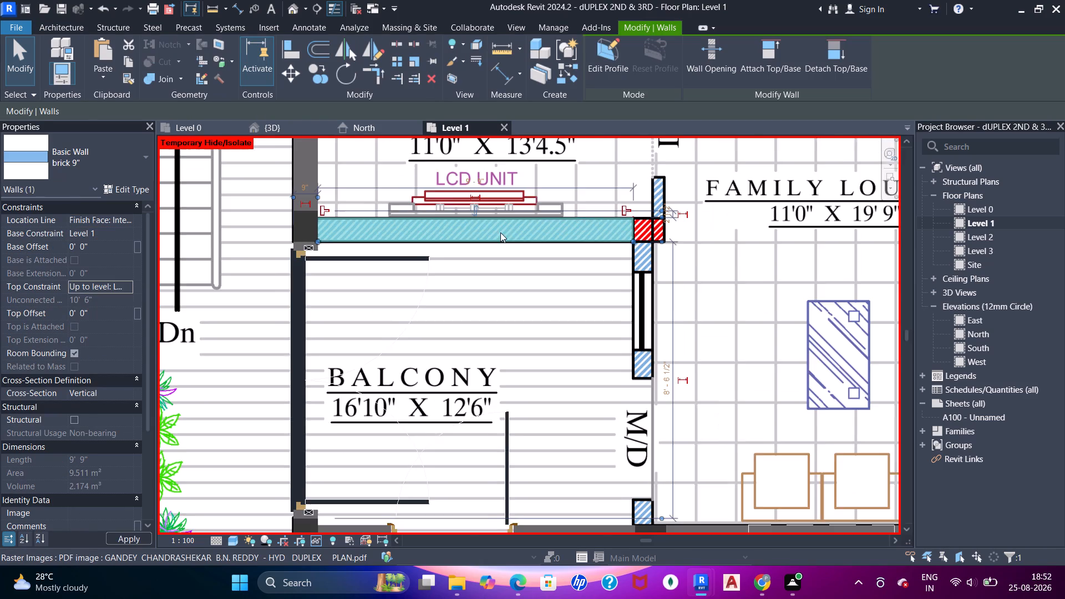
pyautogui.moveTo(504, 237); pyautogui.dragTo(518, 245, button='middle')
pyautogui.press('Escape')
pyautogui.press('Escape')
pyautogui.click(382, 246)
pyautogui.scroll(3, 358, 251)
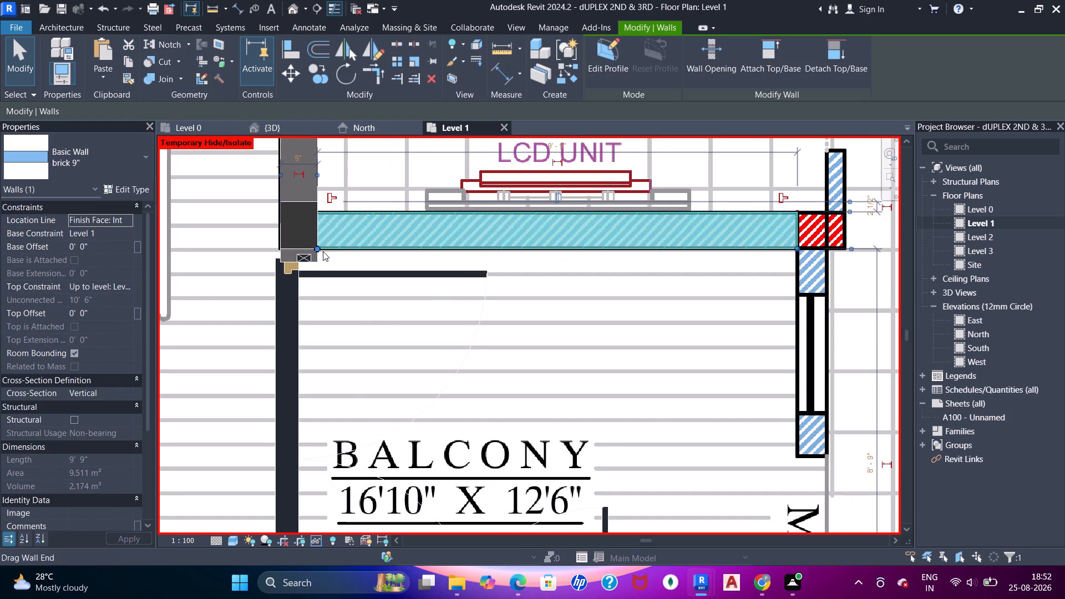
pyautogui.rightClick(319, 246)
pyautogui.press('Escape')
pyautogui.press('Escape')
pyautogui.scroll(-3, 612, 223)
pyautogui.moveTo(575, 216); pyautogui.dragTo(619, 221, button='middle')
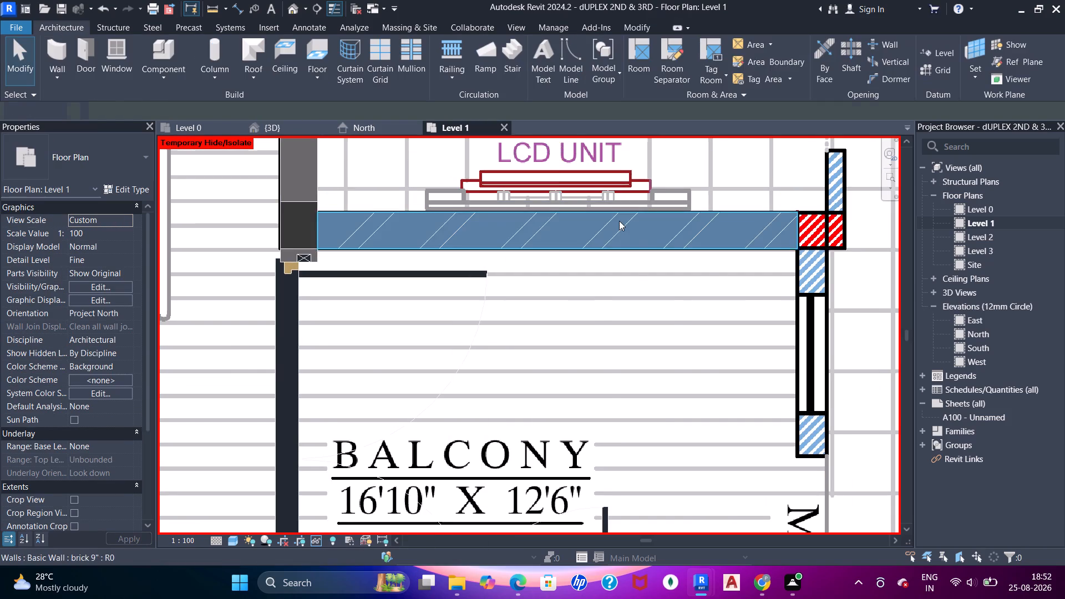
# Start a new wall of type brick 5" for the partition between CHI/BED and the family lounge.
pyautogui.moveTo(619, 221); pyautogui.dragTo(379, 184, button='middle')
pyautogui.press('Escape')
pyautogui.scroll(-4, 579, 208)
pyautogui.scroll(1, 573, 210)
pyautogui.moveTo(573, 209); pyautogui.dragTo(567, 384, button='middle')
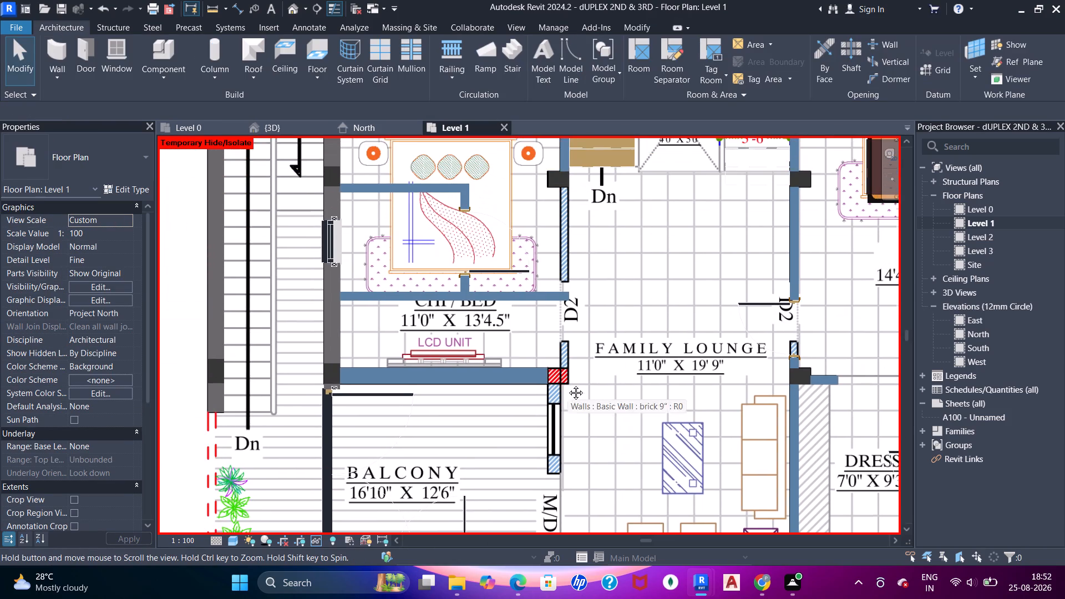
pyautogui.moveTo(567, 384); pyautogui.dragTo(583, 340, button='middle')
pyautogui.press('w')
pyautogui.press('a')
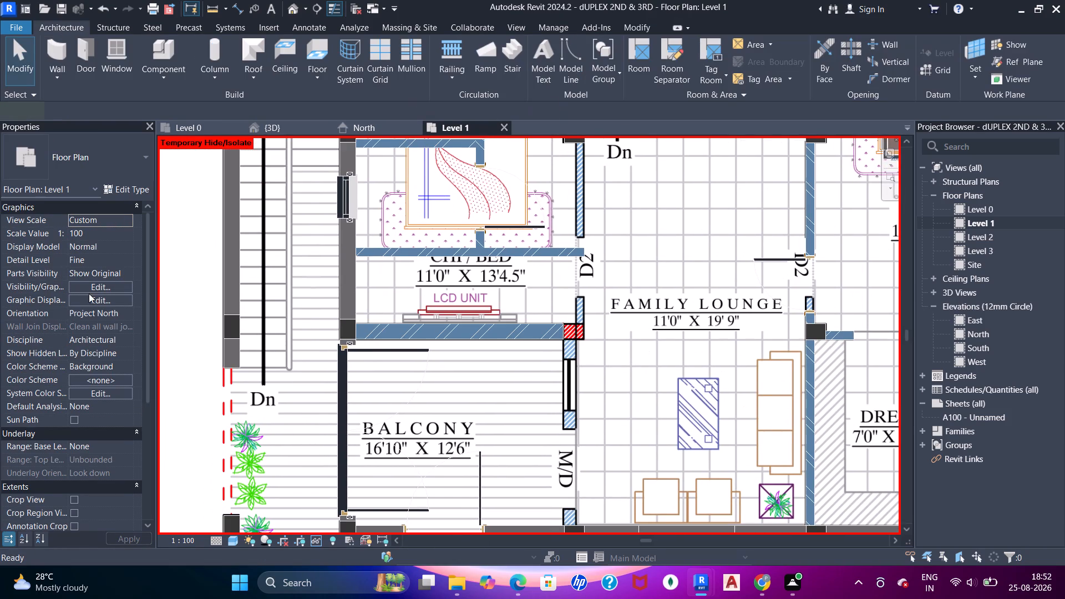
pyautogui.click(83, 158)
pyautogui.scroll(2, 57, 282)
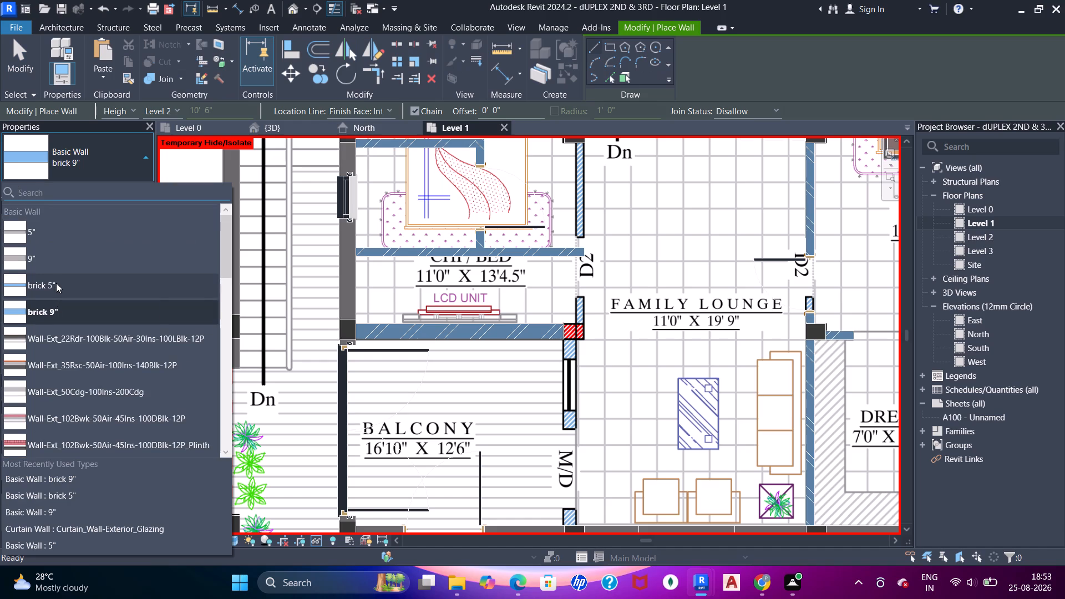
pyautogui.click(58, 283)
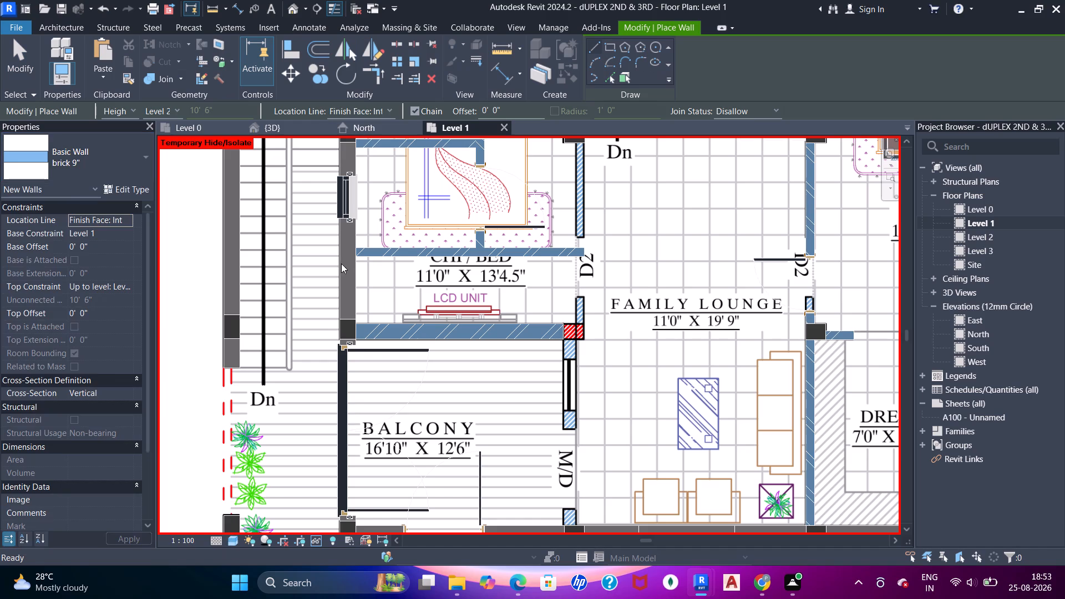
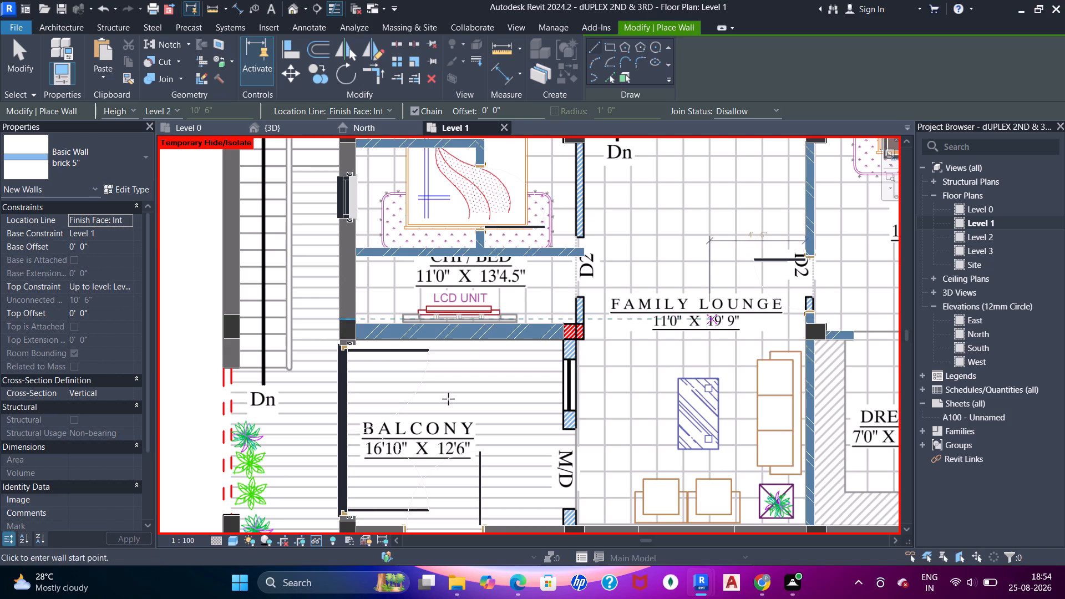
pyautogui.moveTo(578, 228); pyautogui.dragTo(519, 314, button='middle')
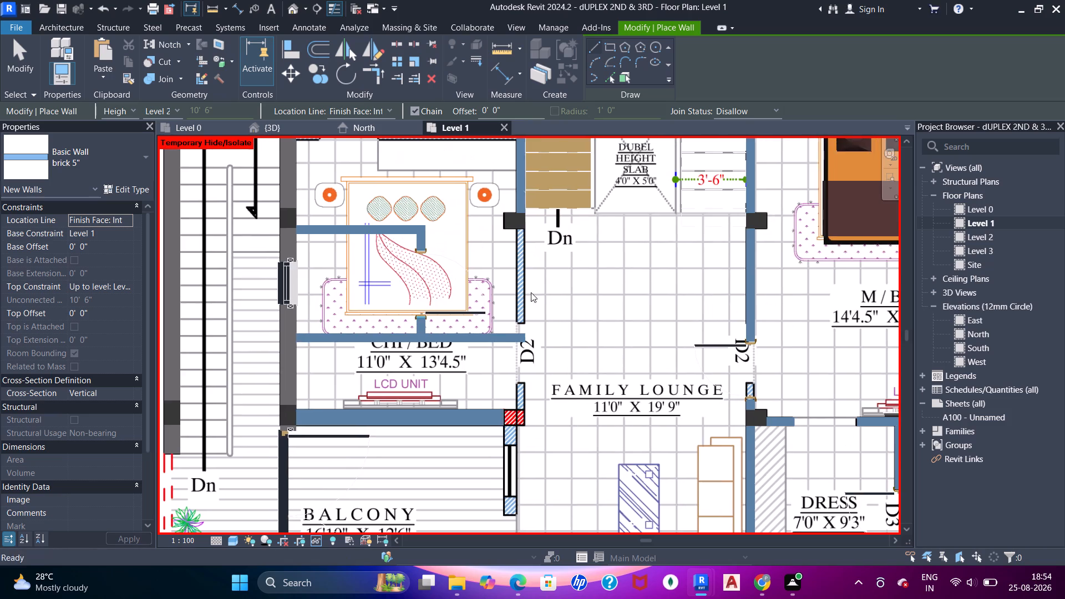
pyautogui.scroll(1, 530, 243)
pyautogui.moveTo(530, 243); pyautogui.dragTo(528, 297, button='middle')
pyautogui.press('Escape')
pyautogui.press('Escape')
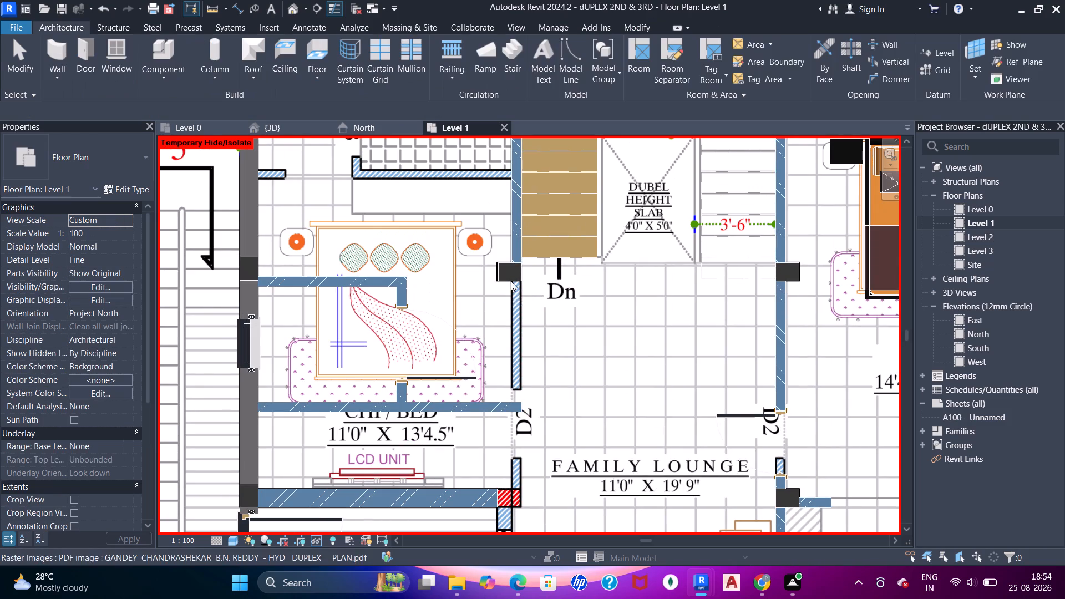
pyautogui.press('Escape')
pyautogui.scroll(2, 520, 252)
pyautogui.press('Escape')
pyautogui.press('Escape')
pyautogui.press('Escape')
# Examine how the brick 5" wall and column between CHI/BED and the stair line up with the PDF plan.
pyautogui.click(509, 254)
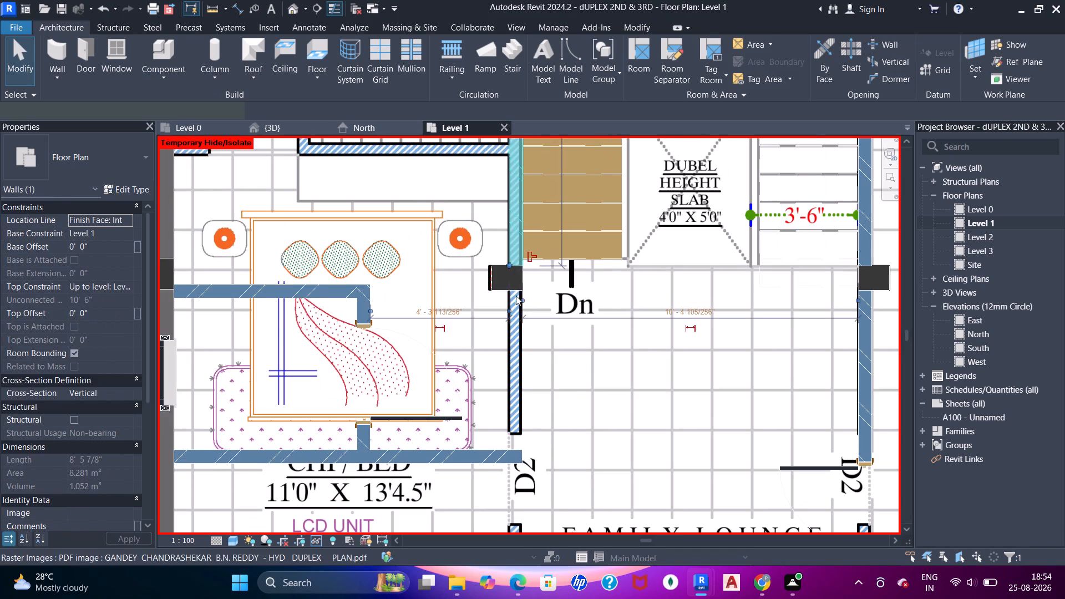
pyautogui.scroll(15, 514, 291)
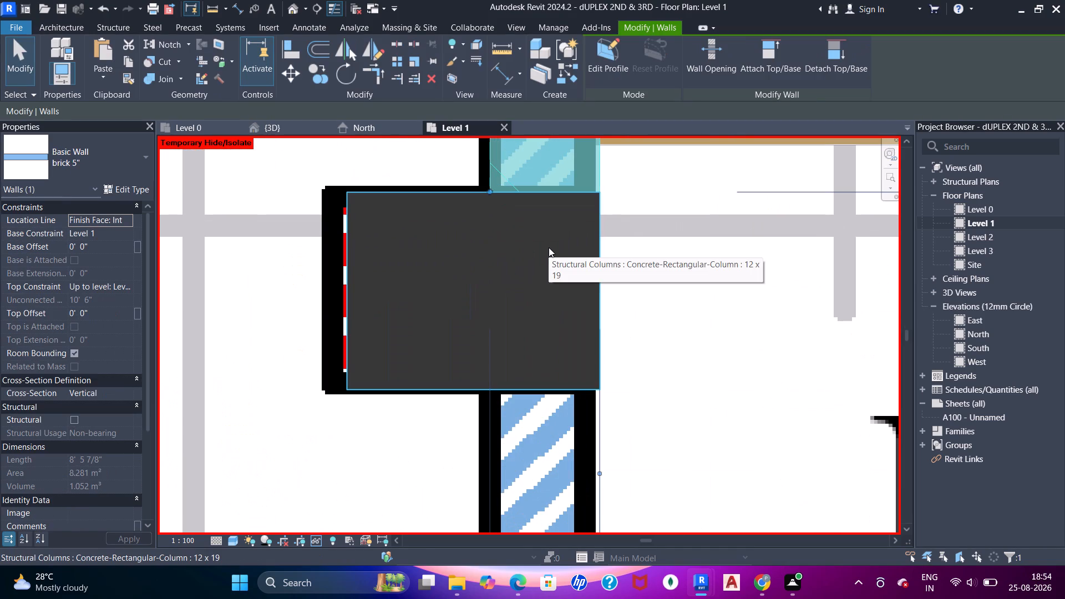
pyautogui.scroll(-2, 549, 247)
pyautogui.scroll(-3, 432, 221)
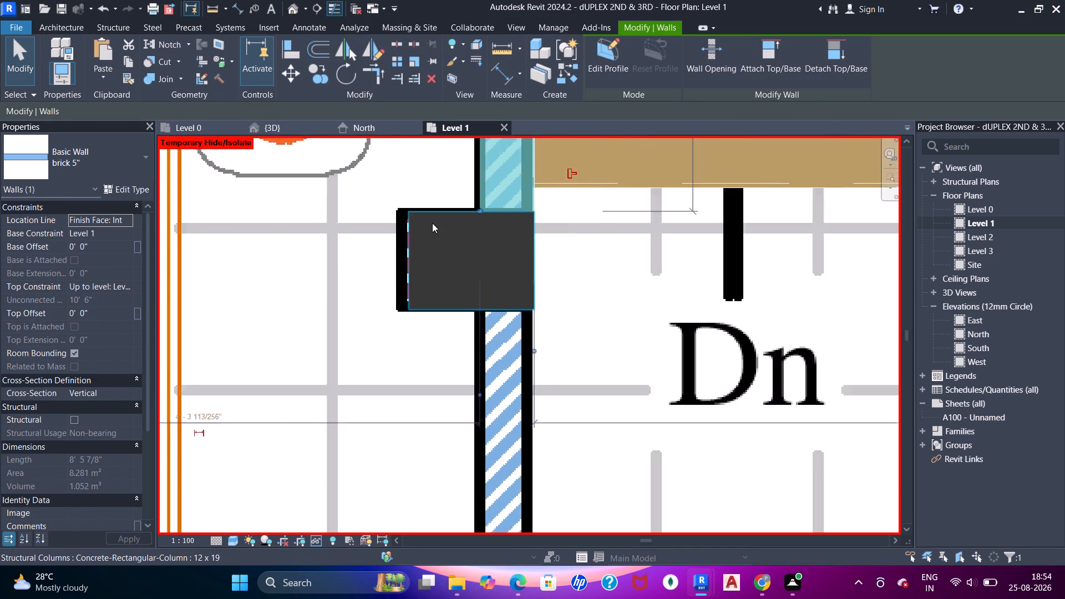
pyautogui.scroll(-7, 432, 223)
pyautogui.moveTo(432, 227); pyautogui.dragTo(440, 233, button='middle')
pyautogui.scroll(-6, 442, 233)
pyautogui.moveTo(444, 222); pyautogui.dragTo(471, 246, button='middle')
pyautogui.press('Escape')
pyautogui.click(449, 230)
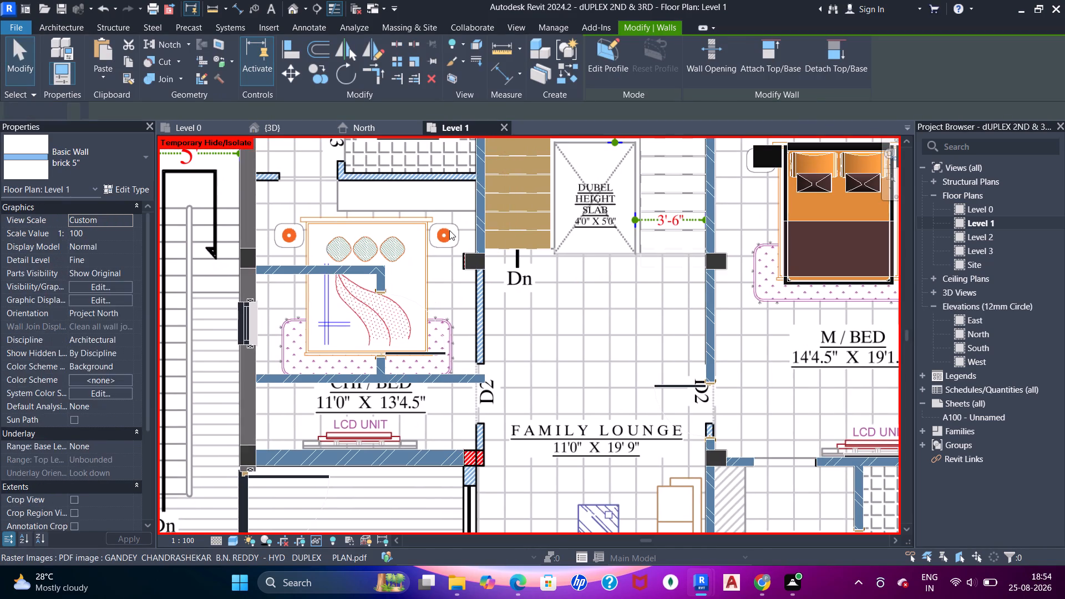
pyautogui.press('Escape')
# Nudge the PDF plan image slightly right so its wall lines match the modelled column beside the Dn label.
pyautogui.scroll(11, 501, 282)
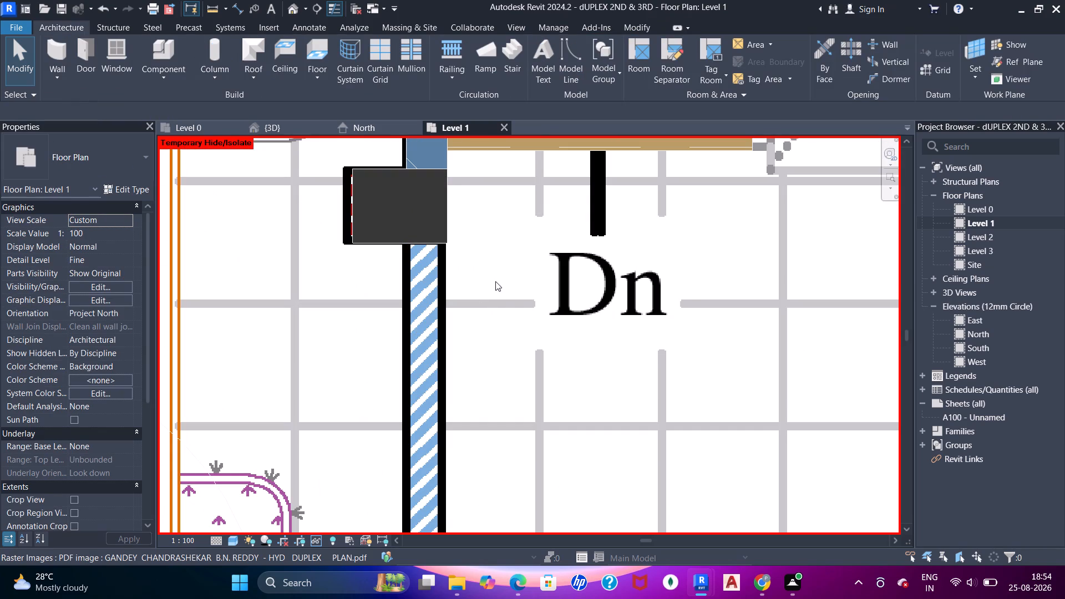
pyautogui.press('Left')
pyautogui.click(501, 265)
pyautogui.press('Left')
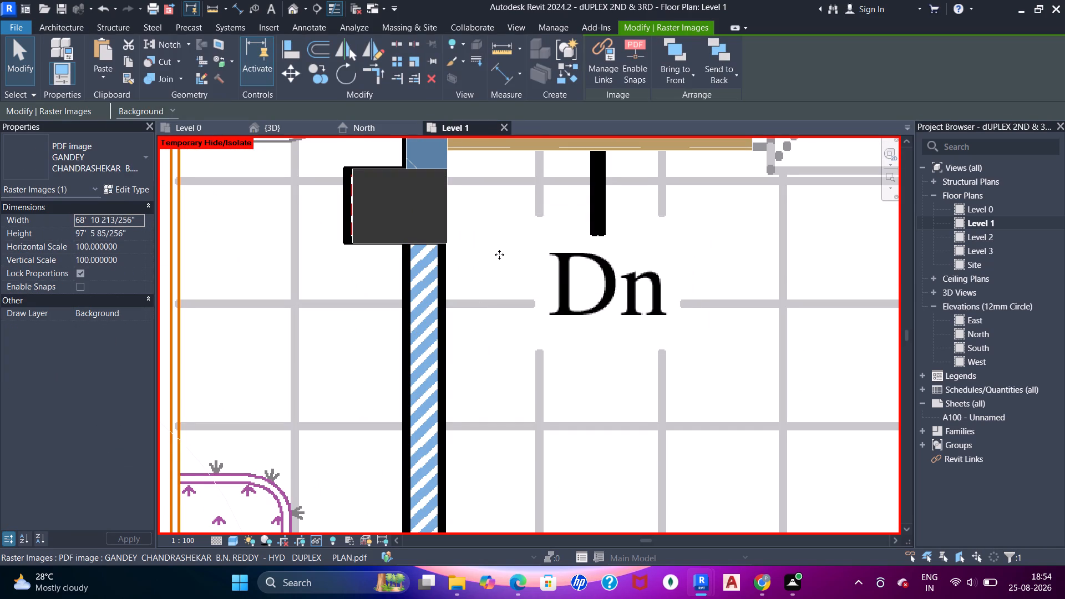
pyautogui.press('Right')
pyautogui.press('Right')
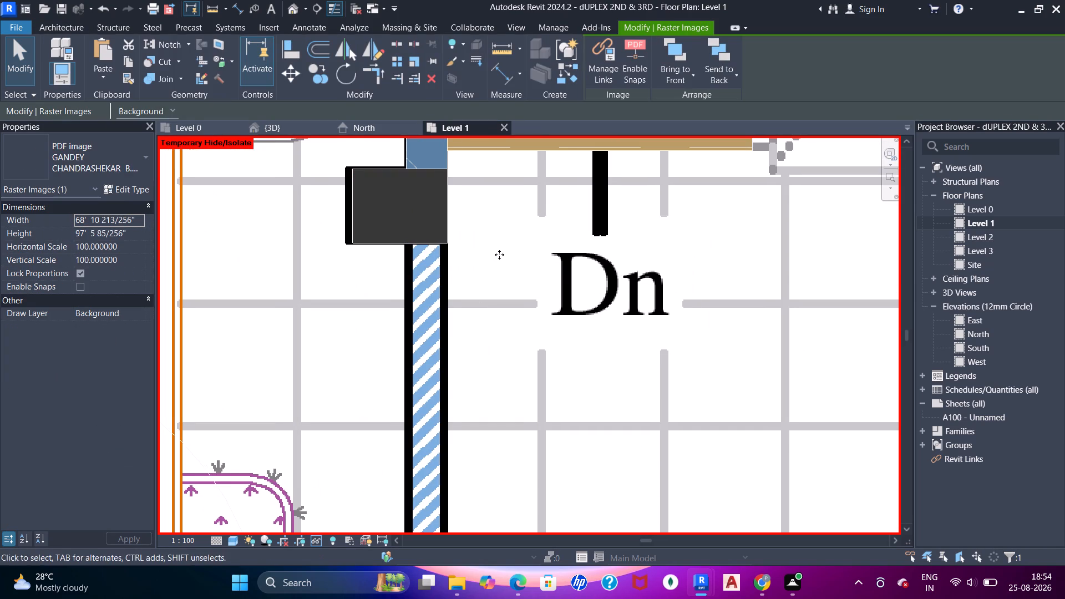
pyautogui.press('Right')
pyautogui.scroll(-8, 497, 256)
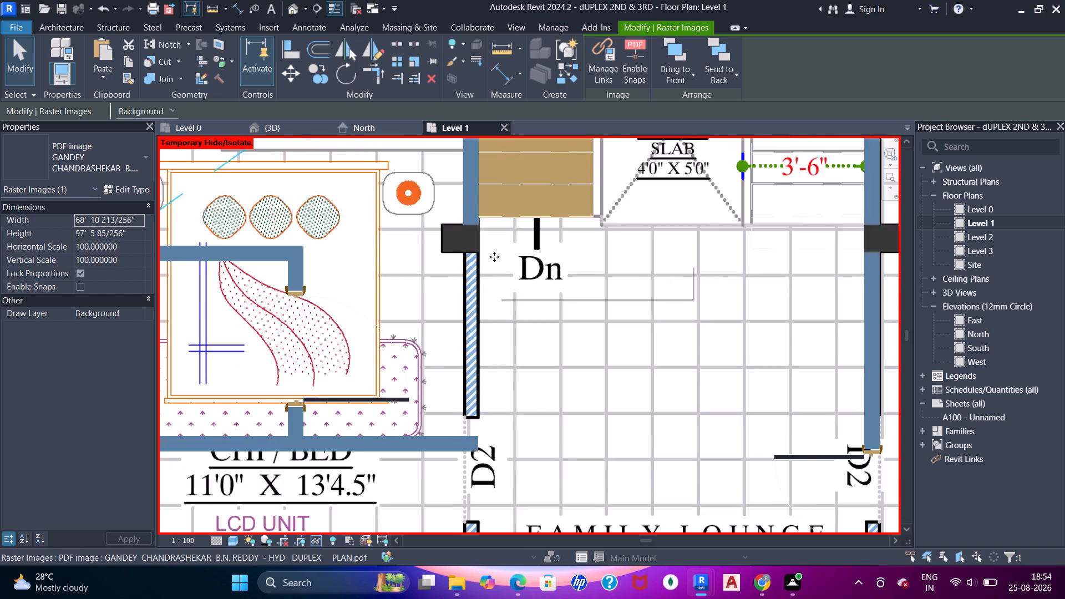
pyautogui.scroll(-3, 494, 257)
pyautogui.moveTo(490, 268); pyautogui.dragTo(491, 276, button='middle')
pyautogui.press('Escape')
pyautogui.press('Escape')
# Check the brick 9" wall between CHI/BED and the balcony against the plan, including its end at the exterior wall.
pyautogui.scroll(10, 254, 374)
pyautogui.press('Escape')
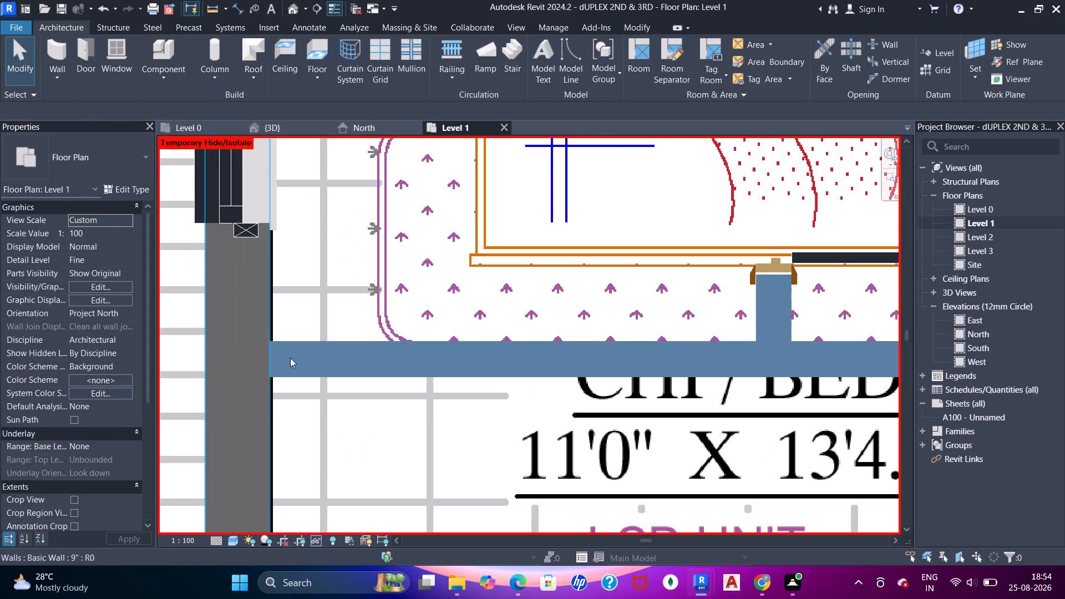
pyautogui.scroll(-6, 292, 354)
pyautogui.moveTo(305, 378); pyautogui.dragTo(306, 222, button='middle')
pyautogui.scroll(5, 306, 383)
pyautogui.click(282, 324)
pyautogui.press('Escape')
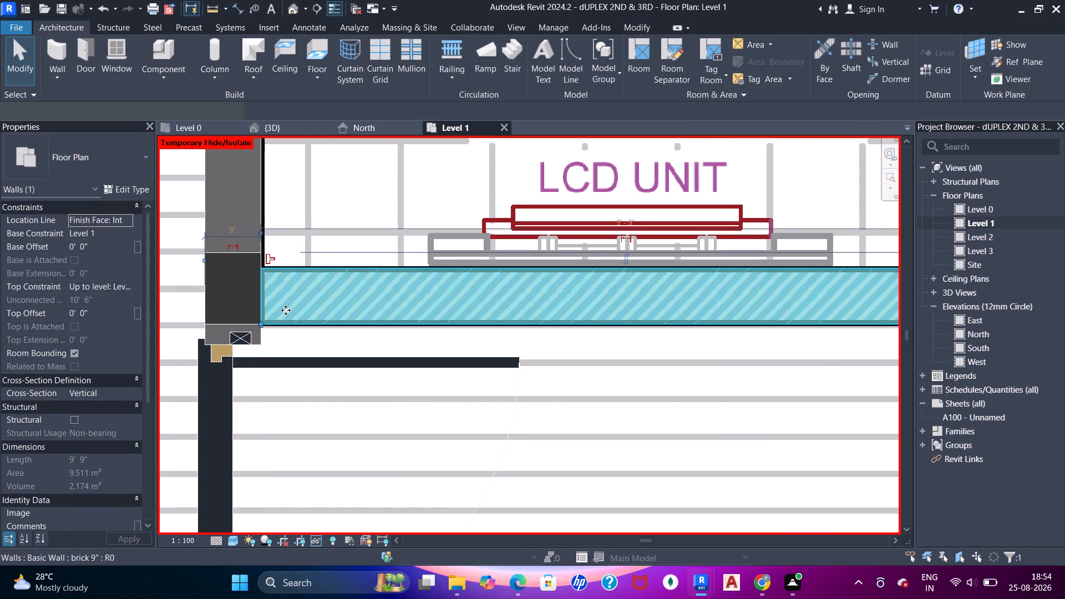
pyautogui.press('Escape')
pyautogui.scroll(-7, 295, 293)
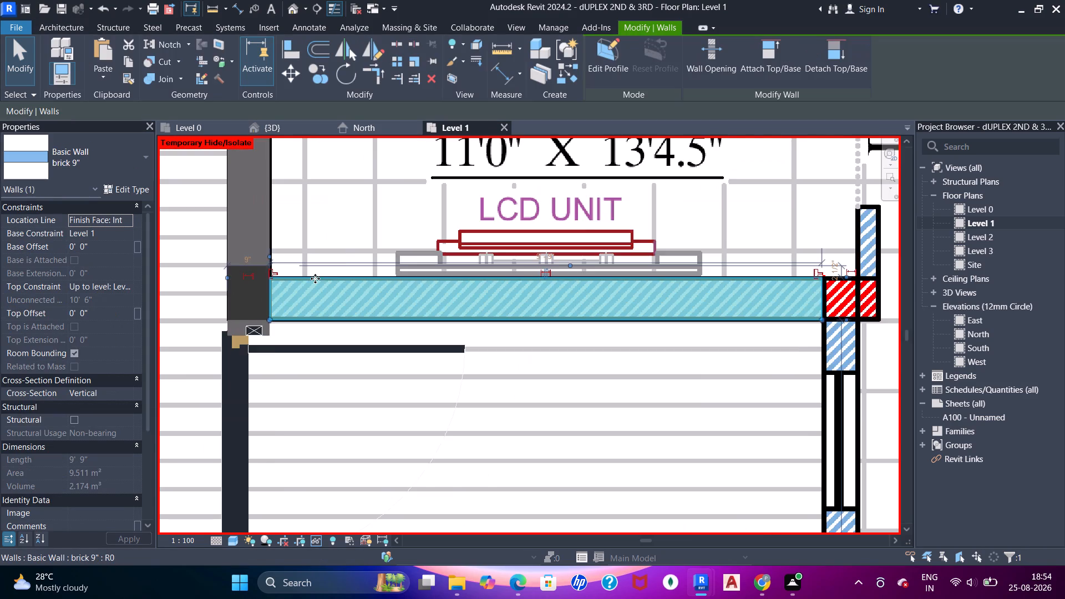
pyautogui.scroll(-5, 315, 278)
pyautogui.moveTo(315, 286); pyautogui.dragTo(314, 319, button='middle')
pyautogui.scroll(1, 314, 319)
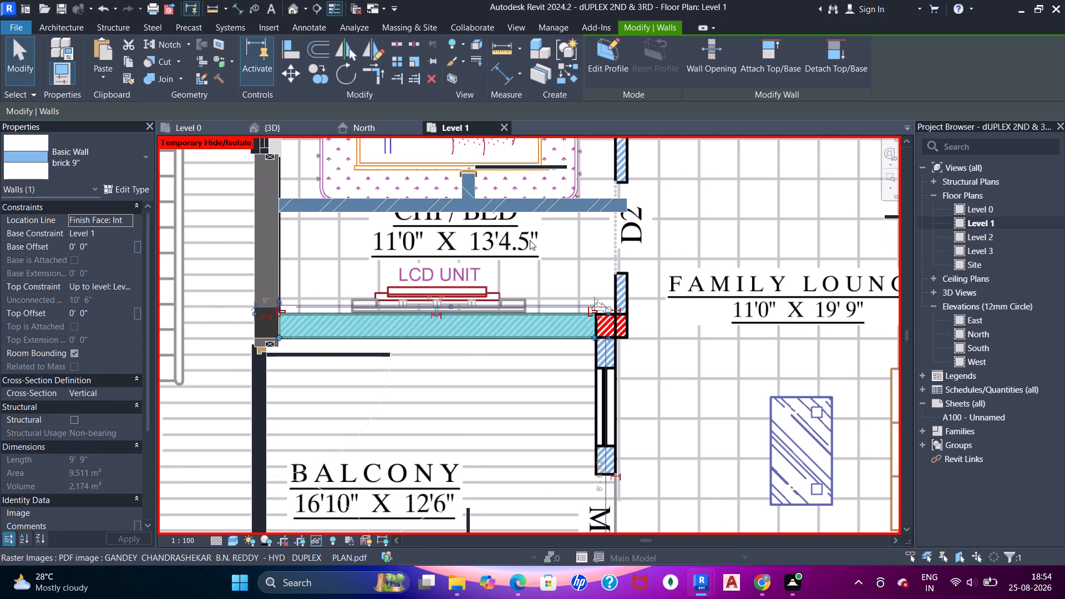
pyautogui.scroll(-2, 540, 250)
pyautogui.moveTo(557, 276); pyautogui.dragTo(521, 319, button='middle')
pyautogui.press('Escape')
pyautogui.press('Escape')
# Examine the 9" walls and column between the lift and the dress room against the PDF plan lines.
pyautogui.scroll(-4, 508, 268)
pyautogui.moveTo(475, 251); pyautogui.dragTo(437, 363, button='middle')
pyautogui.scroll(1, 475, 260)
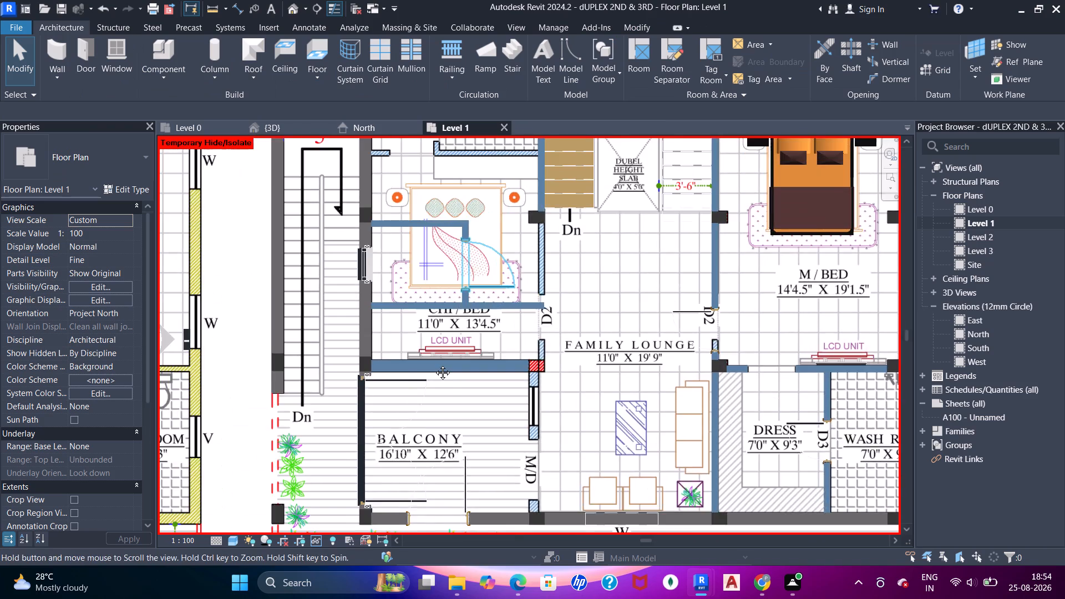
pyautogui.moveTo(371, 221); pyautogui.dragTo(382, 359, button='middle')
pyautogui.scroll(11, 348, 298)
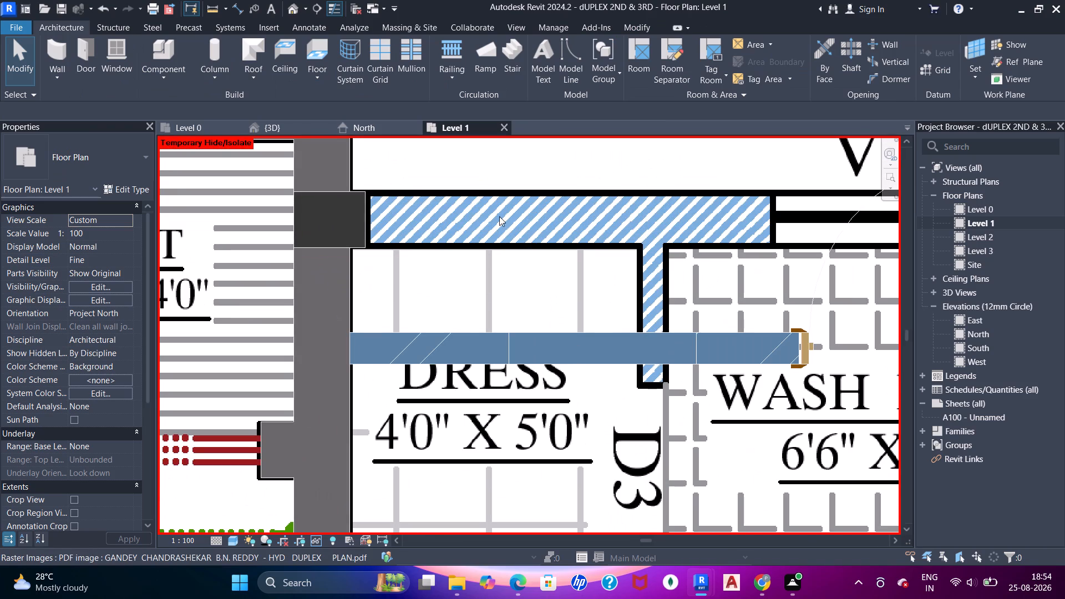
pyautogui.scroll(-3, 384, 217)
pyautogui.moveTo(383, 217); pyautogui.dragTo(397, 230, button='middle')
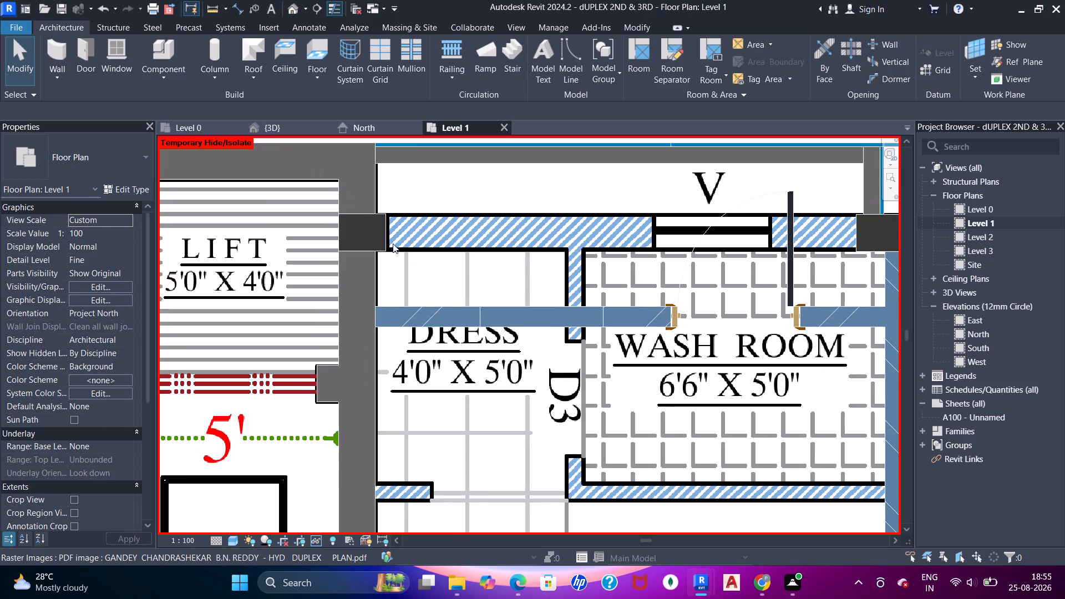
pyautogui.click(376, 194)
pyautogui.scroll(5, 376, 169)
pyautogui.scroll(-3, 376, 169)
pyautogui.moveTo(379, 149); pyautogui.dragTo(398, 185, button='middle')
pyautogui.press('Escape')
pyautogui.click(309, 198)
pyautogui.scroll(2, 374, 200)
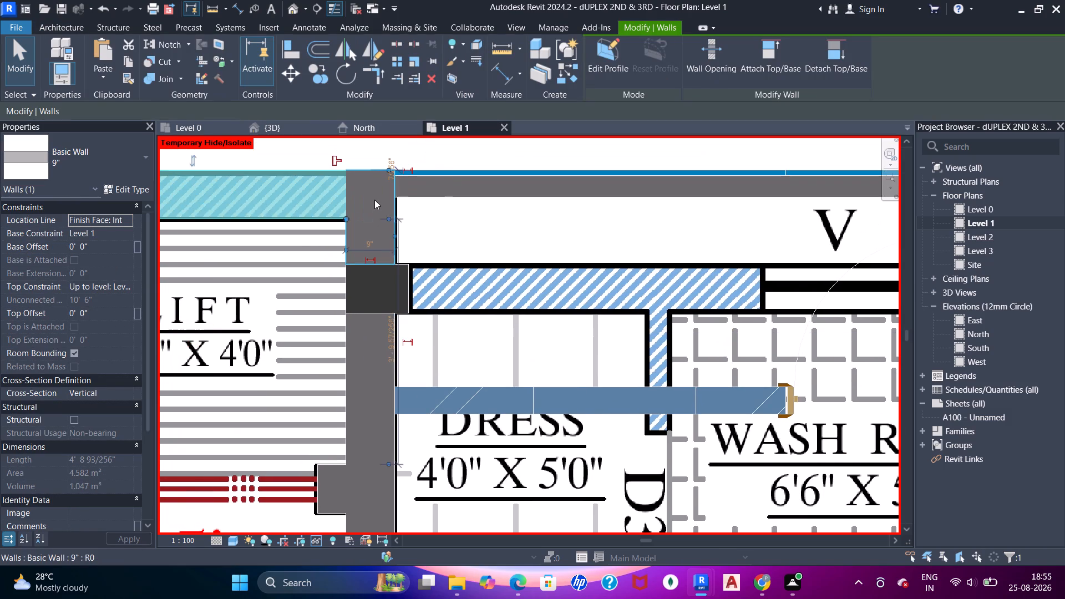
pyautogui.click(373, 197)
pyautogui.scroll(-1, 373, 197)
pyautogui.press('Escape')
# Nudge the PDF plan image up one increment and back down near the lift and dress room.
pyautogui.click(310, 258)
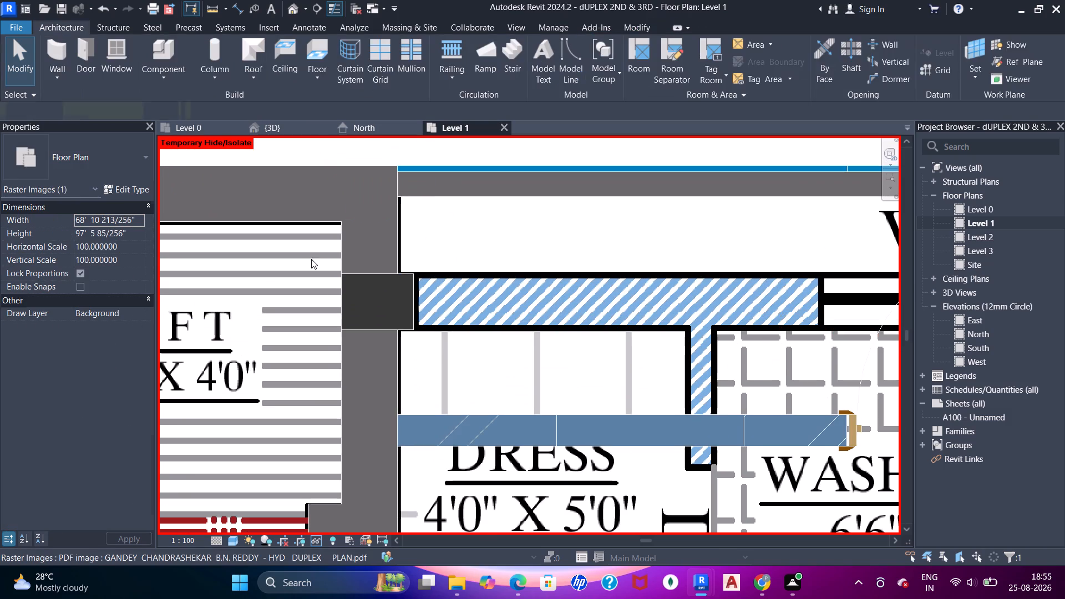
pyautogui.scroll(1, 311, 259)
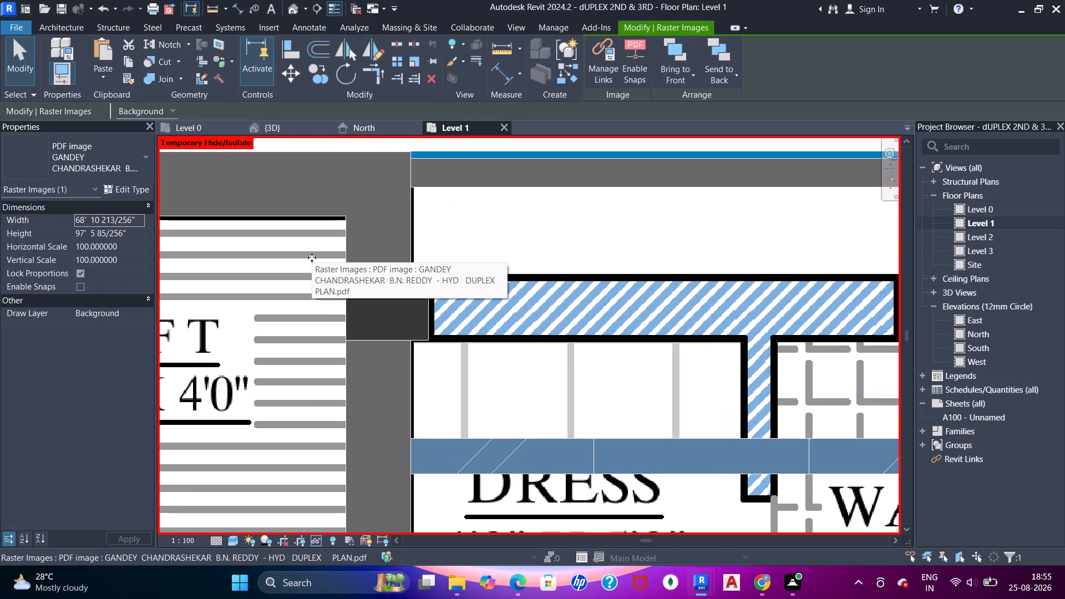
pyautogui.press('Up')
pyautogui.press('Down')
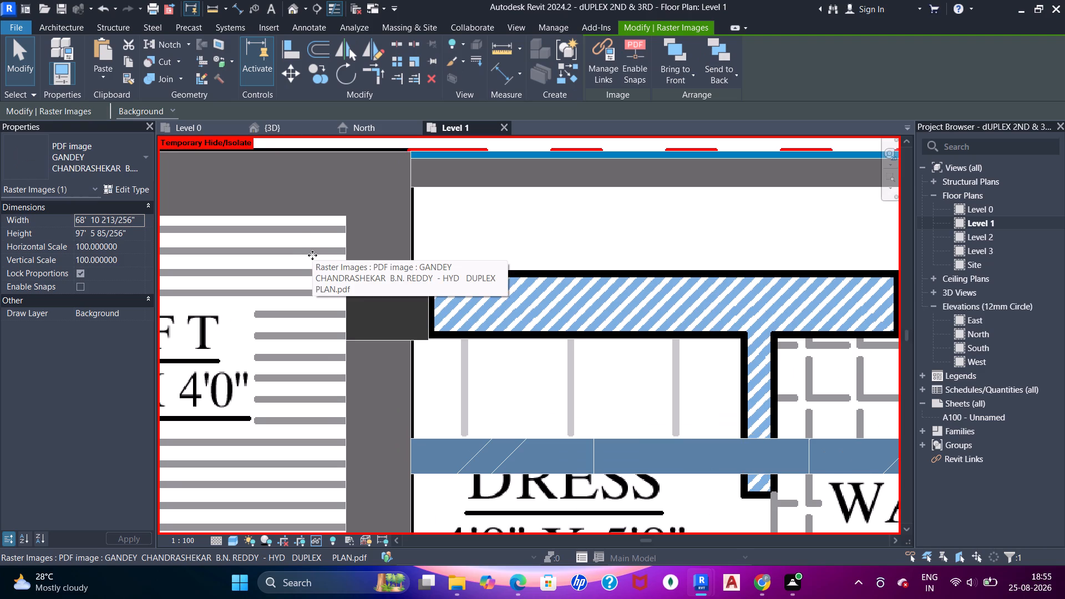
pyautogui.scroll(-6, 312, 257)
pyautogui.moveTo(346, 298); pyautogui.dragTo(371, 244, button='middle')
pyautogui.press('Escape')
# Align the PDF plan image horizontally with the 9" wall below the lift, nudging it left once and finely right twice.
pyautogui.moveTo(350, 393); pyautogui.dragTo(473, 338, button='middle')
pyautogui.press('Escape')
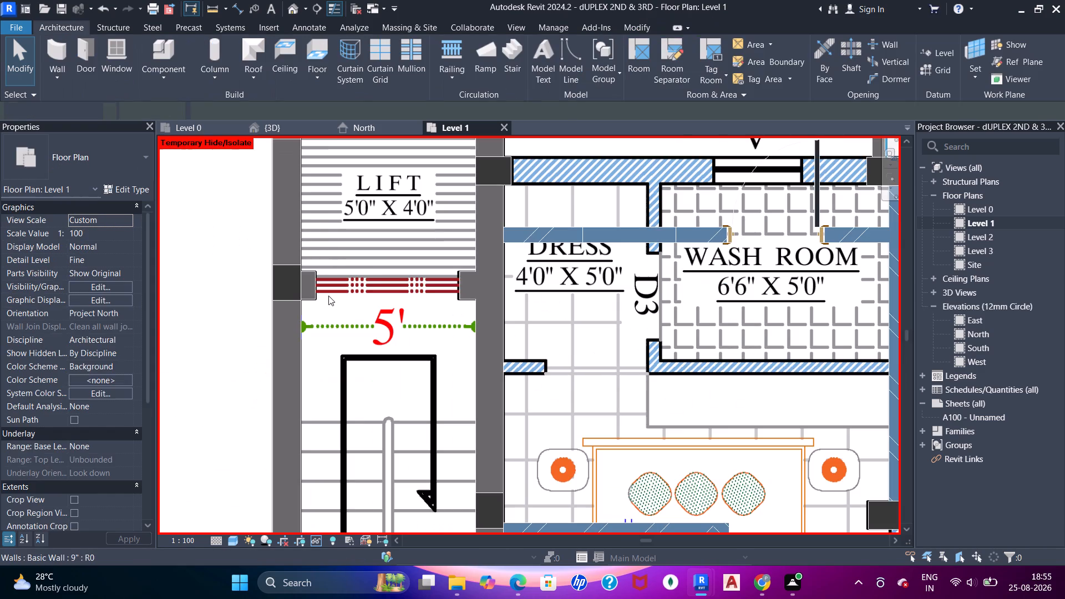
pyautogui.scroll(11, 328, 296)
pyautogui.scroll(-3, 272, 380)
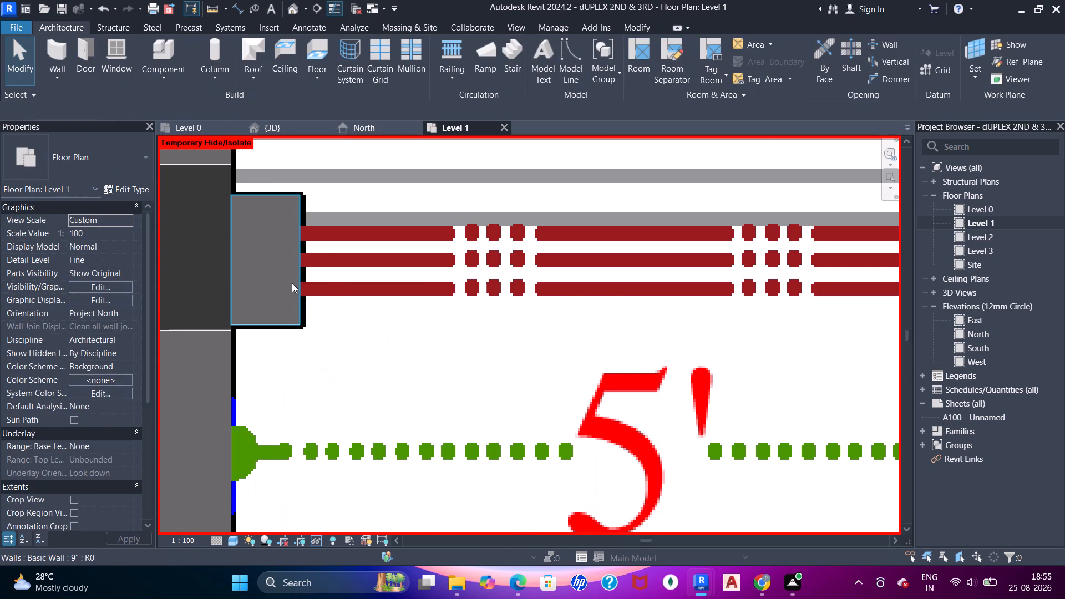
pyautogui.scroll(-1, 292, 283)
pyautogui.moveTo(271, 384); pyautogui.dragTo(308, 368, button='middle')
pyautogui.click(287, 369)
pyautogui.scroll(4, 295, 369)
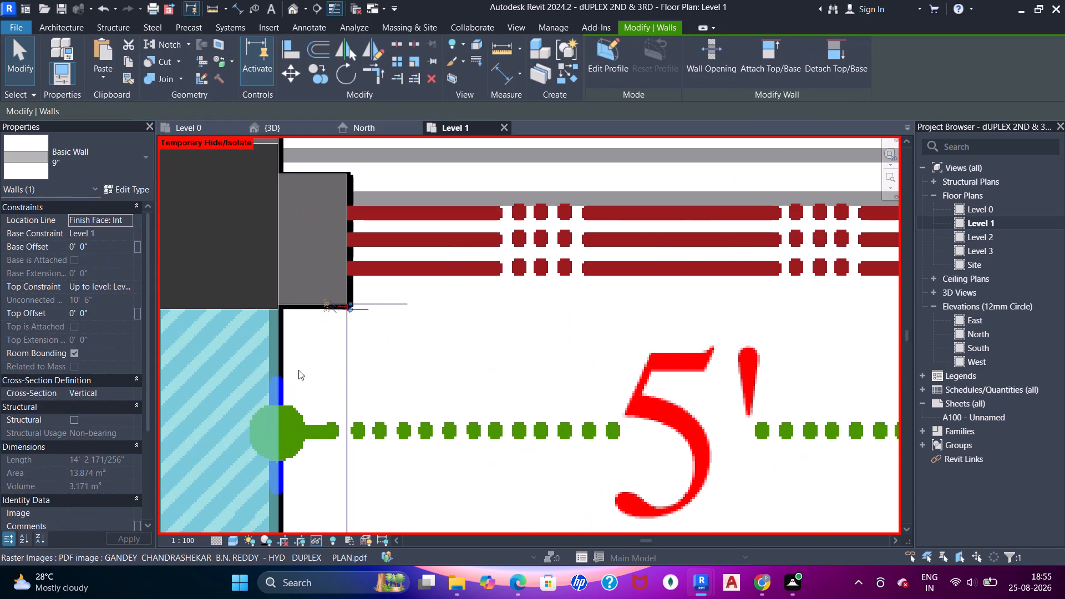
pyautogui.click(413, 343)
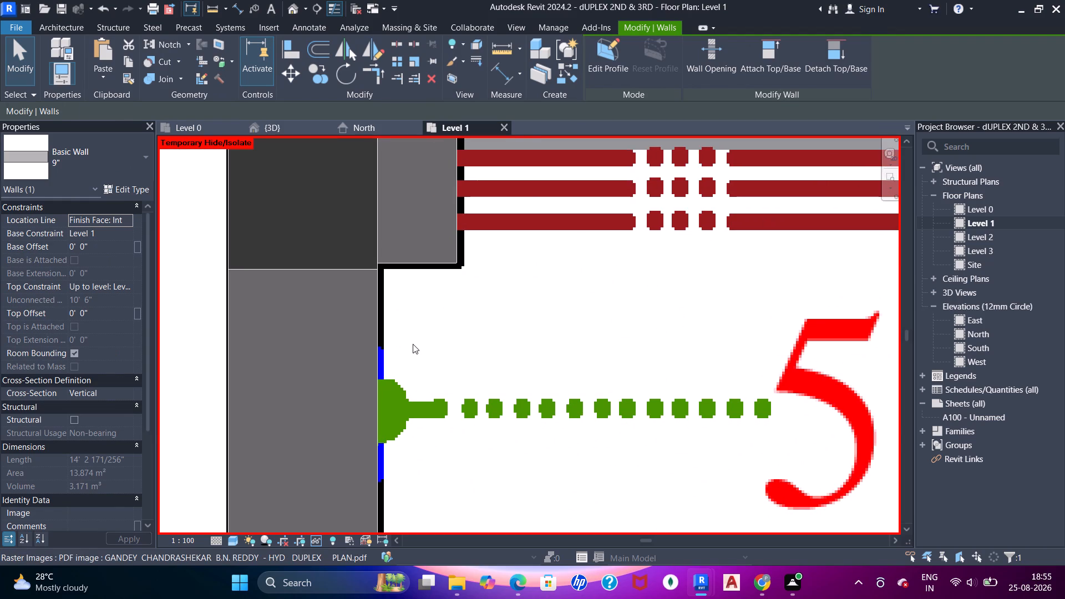
pyautogui.press('Left')
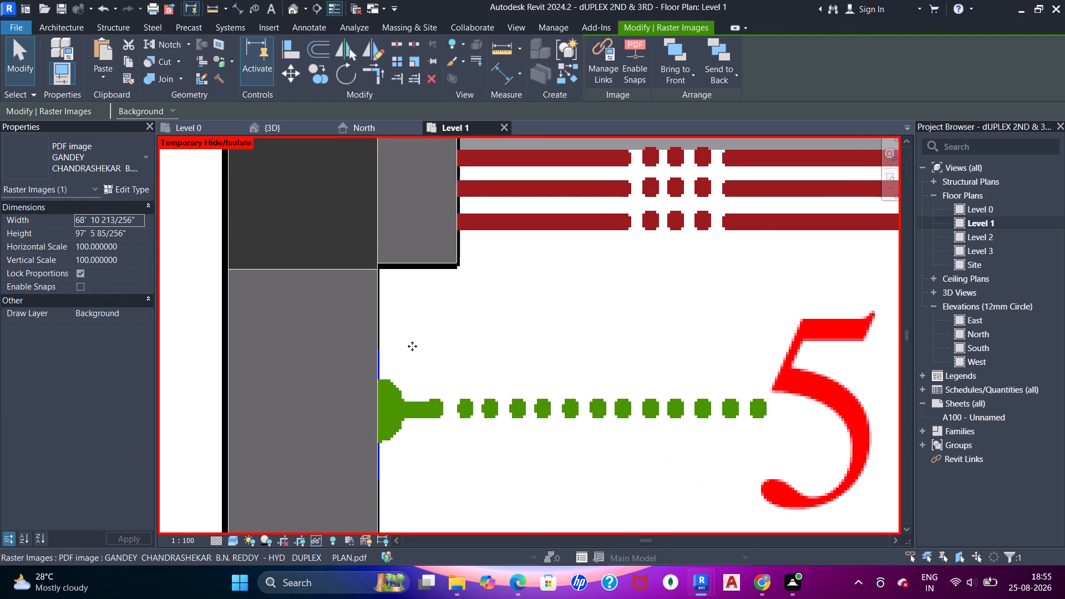
pyautogui.scroll(11, 382, 354)
pyautogui.moveTo(412, 336); pyautogui.dragTo(426, 318, button='middle')
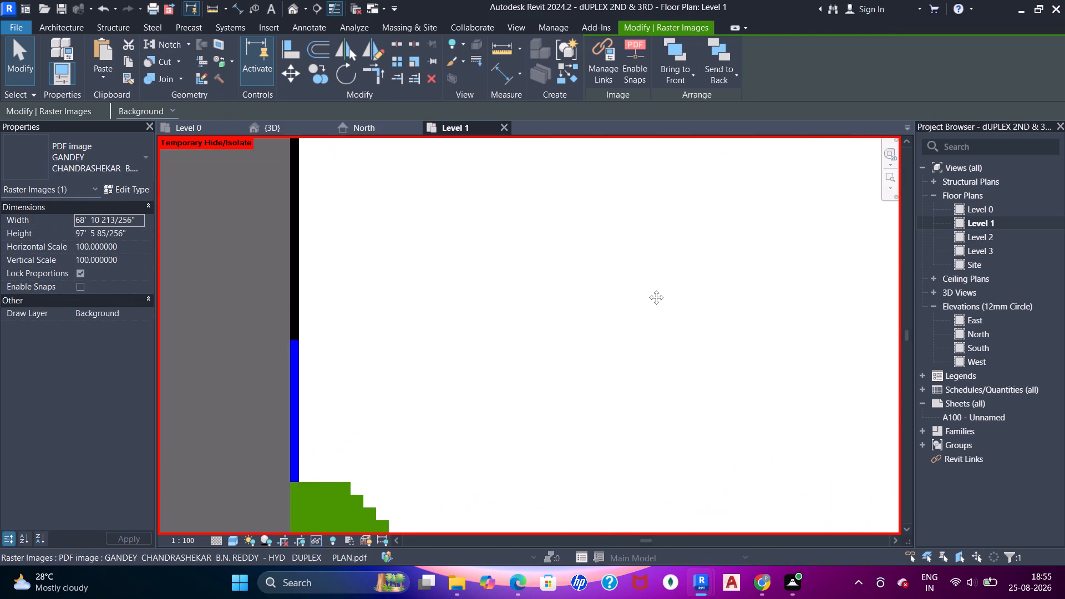
pyautogui.moveTo(400, 337); pyautogui.dragTo(650, 289, button='middle')
pyautogui.press('Right')
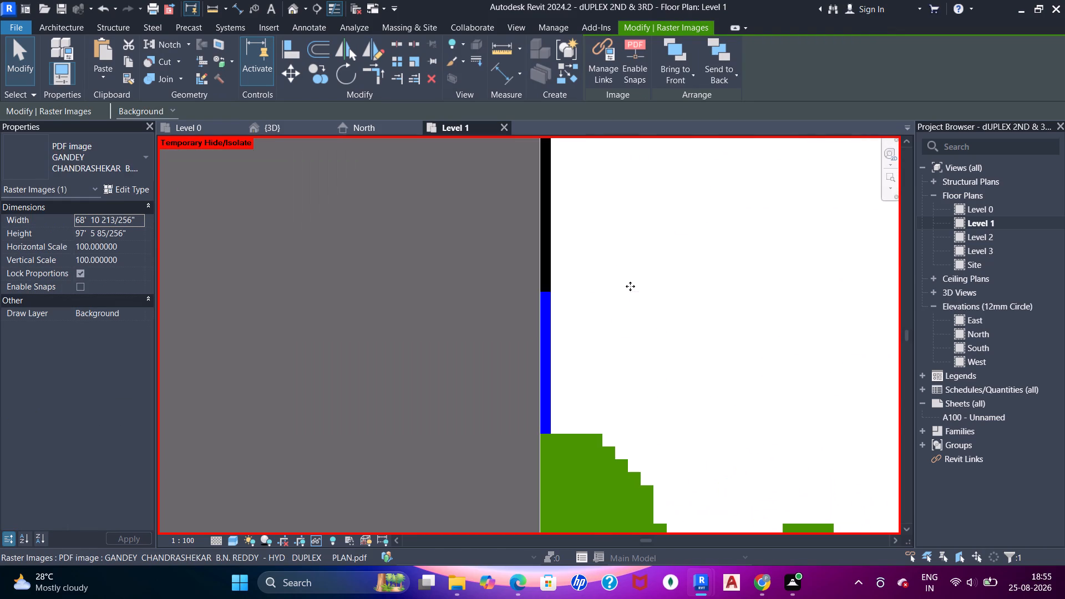
pyautogui.press('Right')
pyautogui.click(631, 287)
pyautogui.scroll(-7, 627, 288)
pyautogui.press('Escape')
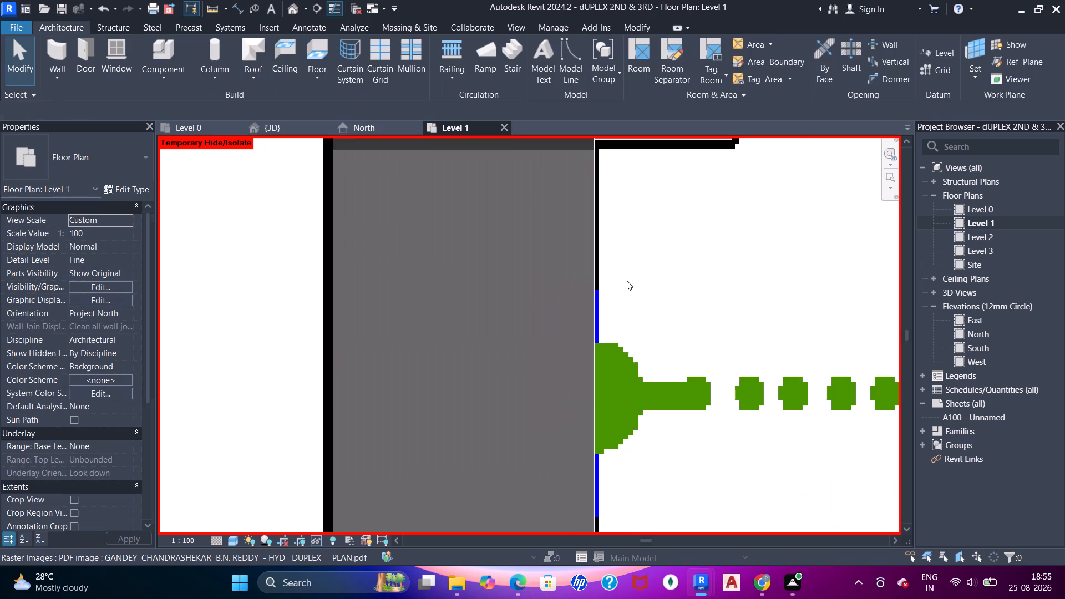
pyautogui.press('Escape')
# Check the 9" wall beside the stair and the exterior wall junction at CHI/BED against the shifted plan.
pyautogui.scroll(-8, 626, 280)
pyautogui.click(625, 266)
pyautogui.scroll(4, 625, 286)
pyautogui.click(605, 272)
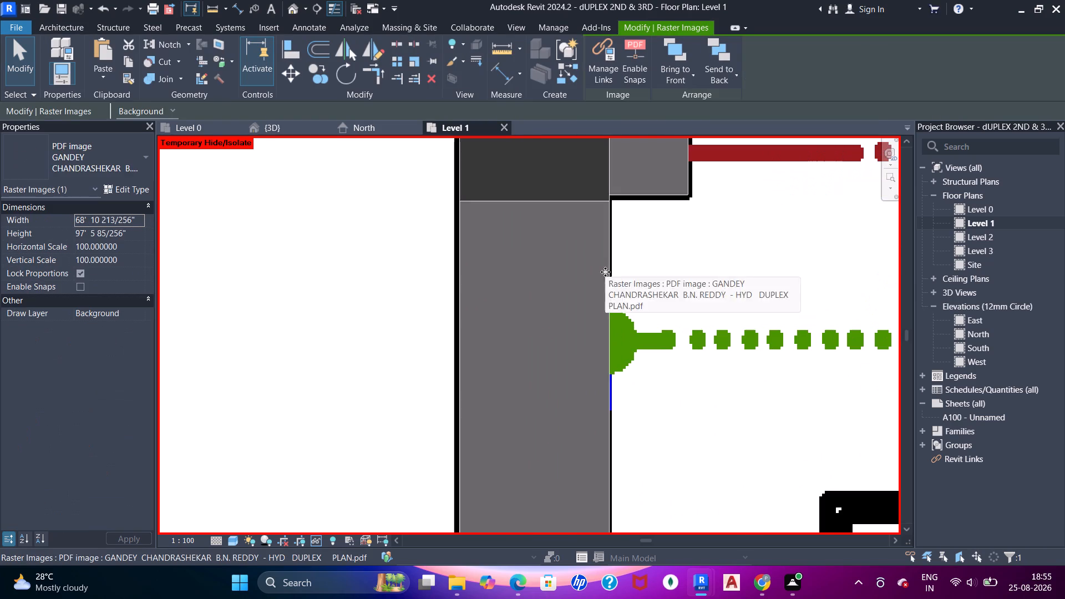
pyautogui.press('Escape')
pyautogui.click(610, 286)
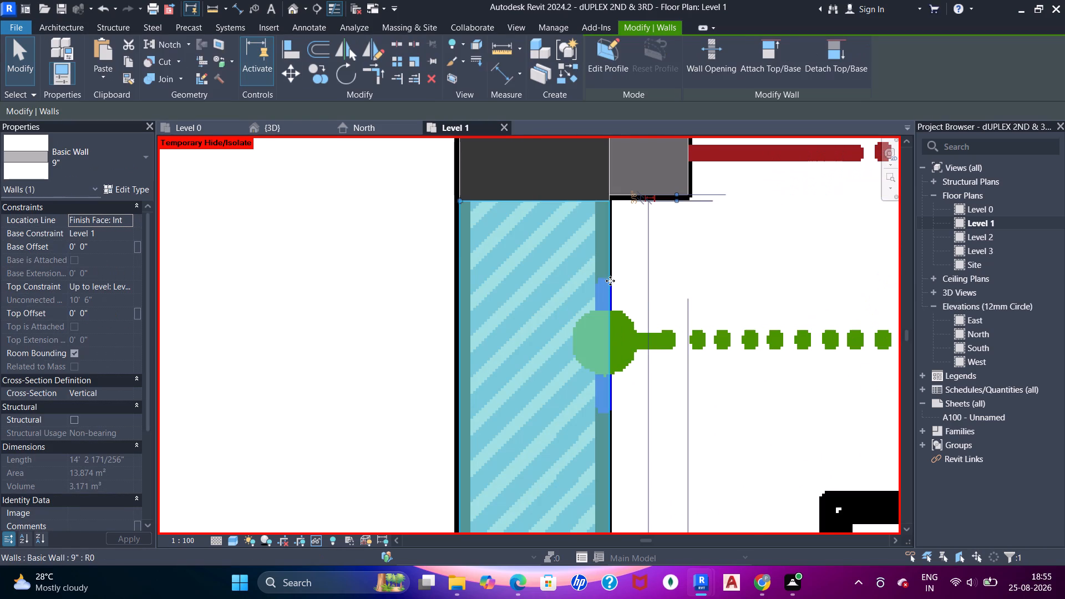
pyautogui.scroll(-12, 616, 282)
pyautogui.moveTo(610, 275); pyautogui.dragTo(471, 283, button='middle')
pyautogui.moveTo(676, 306); pyautogui.dragTo(530, 291, button='middle')
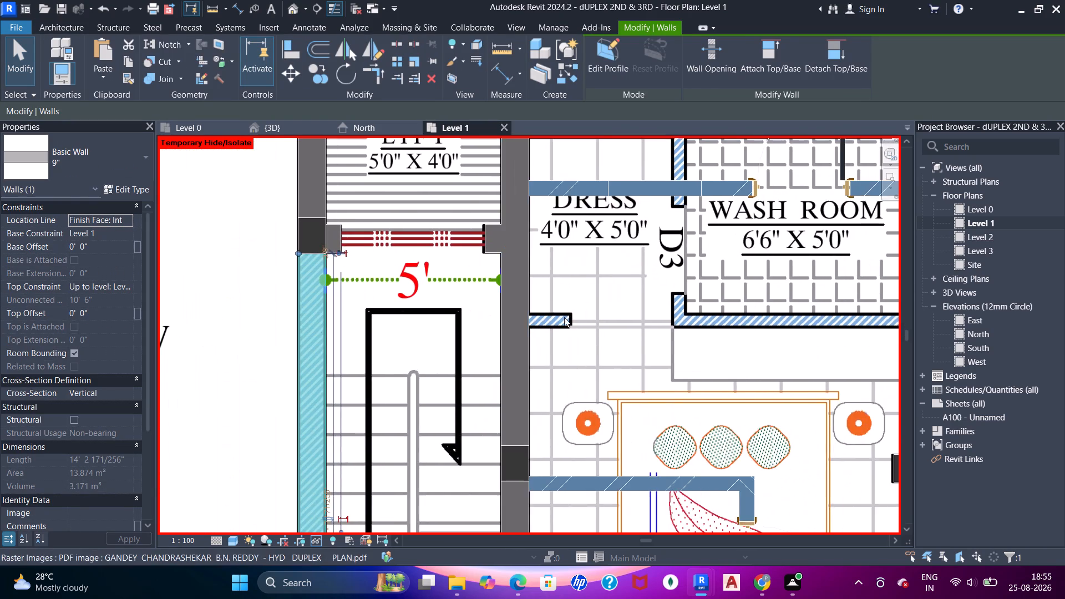
pyautogui.moveTo(562, 321); pyautogui.dragTo(509, 203, button='middle')
pyautogui.scroll(5, 534, 281)
pyautogui.scroll(-2, 530, 276)
pyautogui.moveTo(564, 402); pyautogui.dragTo(539, 248, button='middle')
pyautogui.scroll(6, 422, 283)
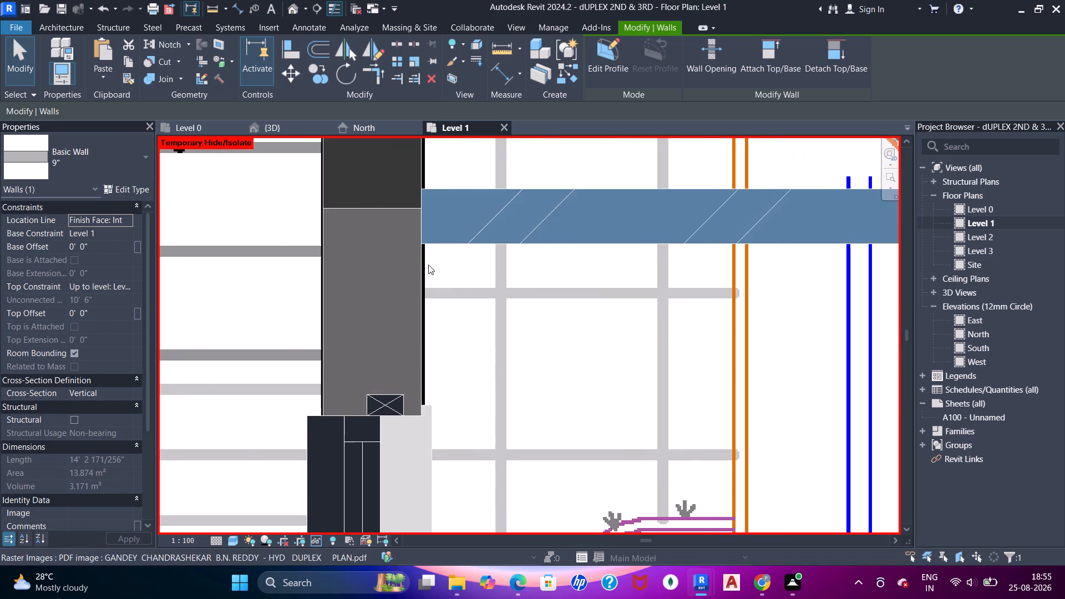
pyautogui.scroll(1, 424, 262)
pyautogui.scroll(-1, 424, 261)
pyautogui.moveTo(455, 259); pyautogui.dragTo(409, 285, button='middle')
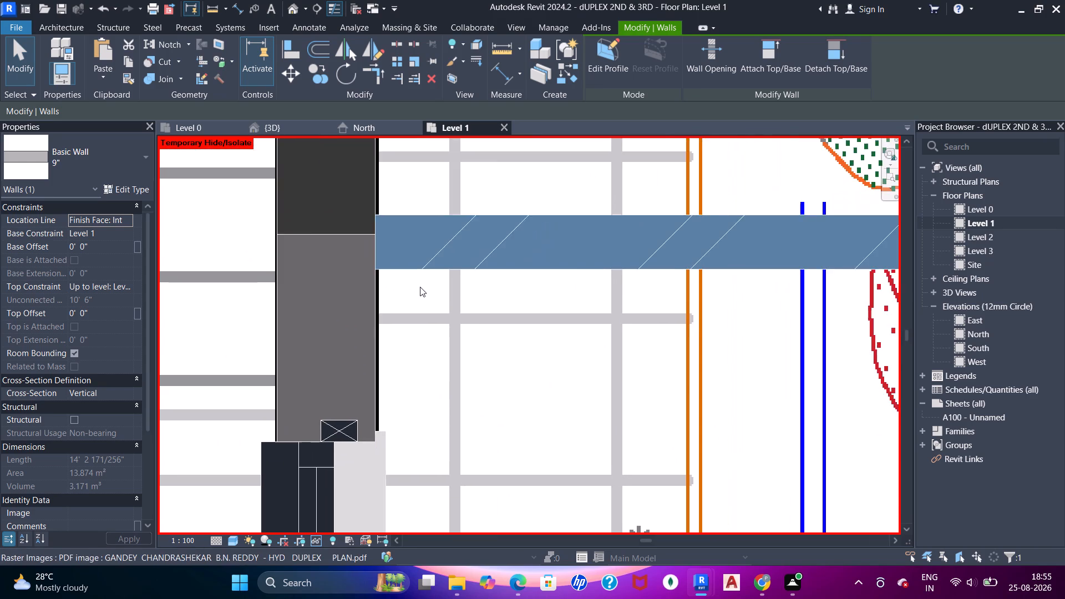
# Draw a brick 5" wall between CHI/BED and the family lounge, from the underside of the column beside the stair to the D2 opening.
pyautogui.scroll(-4, 421, 284)
pyautogui.moveTo(479, 312); pyautogui.dragTo(457, 321, button='middle')
pyautogui.press('Escape')
pyautogui.scroll(-4, 618, 291)
pyautogui.press('Escape')
pyautogui.moveTo(562, 293); pyautogui.dragTo(444, 276, button='middle')
pyautogui.scroll(-1, 521, 262)
pyautogui.moveTo(574, 272); pyautogui.dragTo(530, 289, button='middle')
pyautogui.moveTo(607, 268); pyautogui.dragTo(403, 298, button='middle')
pyautogui.scroll(5, 538, 325)
pyautogui.moveTo(521, 340); pyautogui.dragTo(580, 193, button='middle')
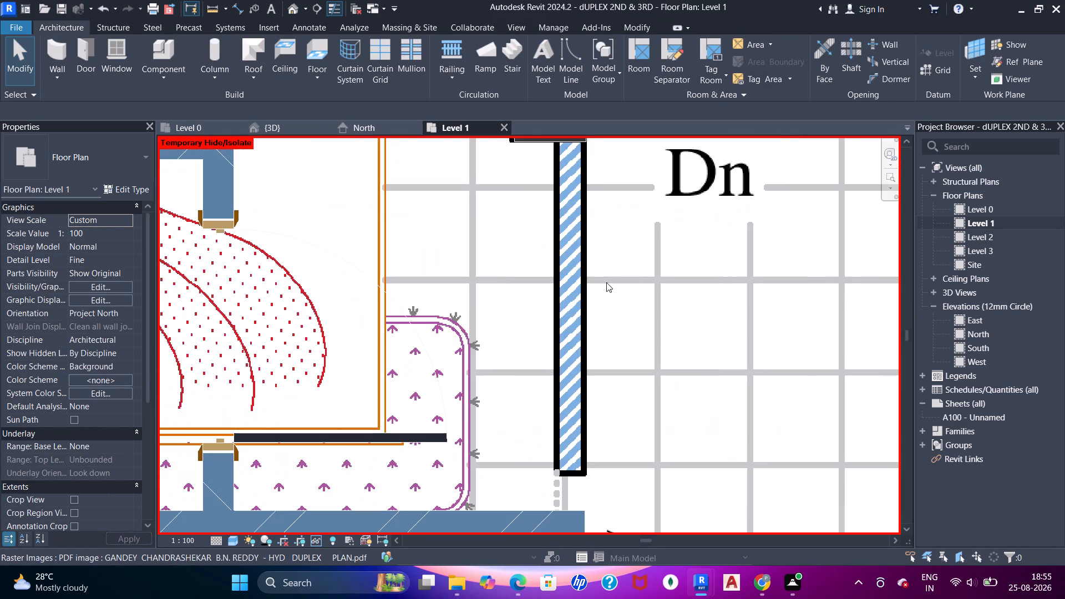
pyautogui.scroll(-3, 602, 299)
pyautogui.moveTo(591, 341); pyautogui.dragTo(591, 348, button='middle')
pyautogui.press('Escape')
pyautogui.press('Escape')
pyautogui.click(582, 159)
pyautogui.scroll(4, 595, 165)
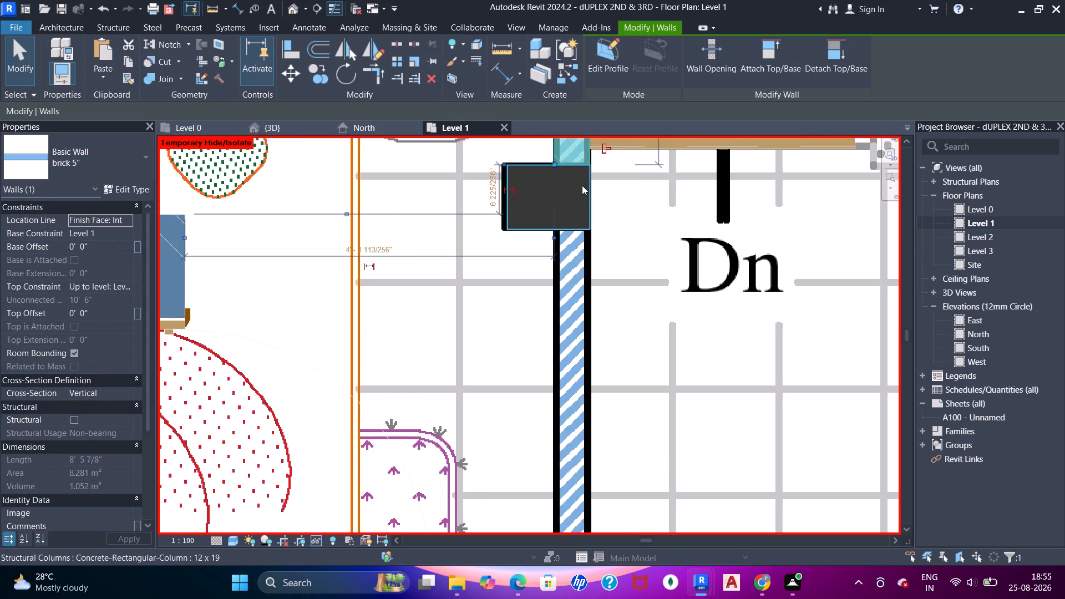
pyautogui.scroll(-2, 582, 186)
pyautogui.middleClick(586, 260)
pyautogui.click(564, 78)
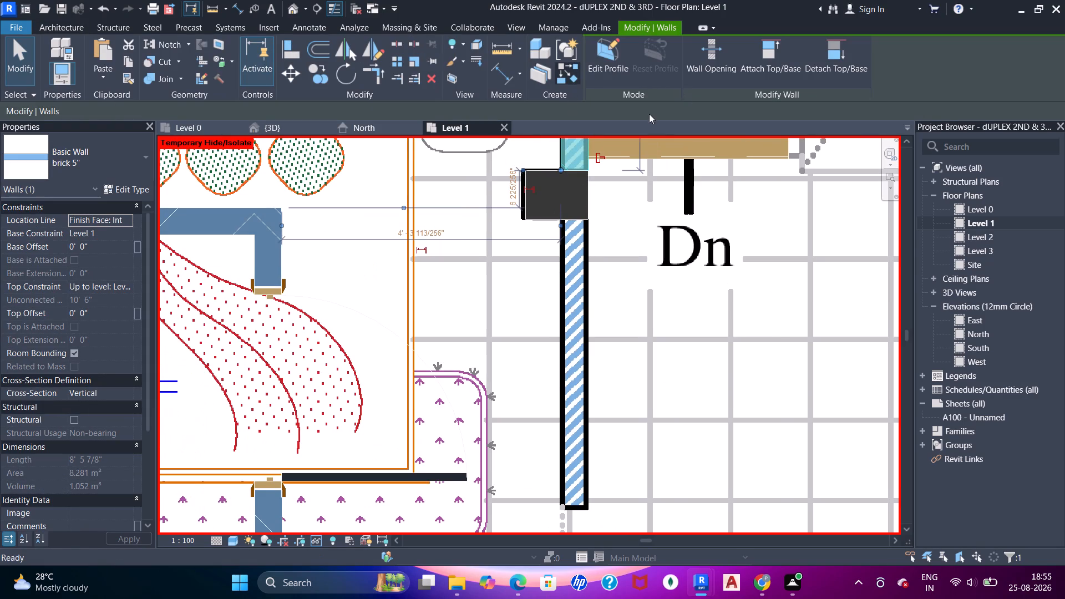
pyautogui.scroll(12, 569, 261)
pyautogui.moveTo(580, 193); pyautogui.dragTo(545, 306, button='middle')
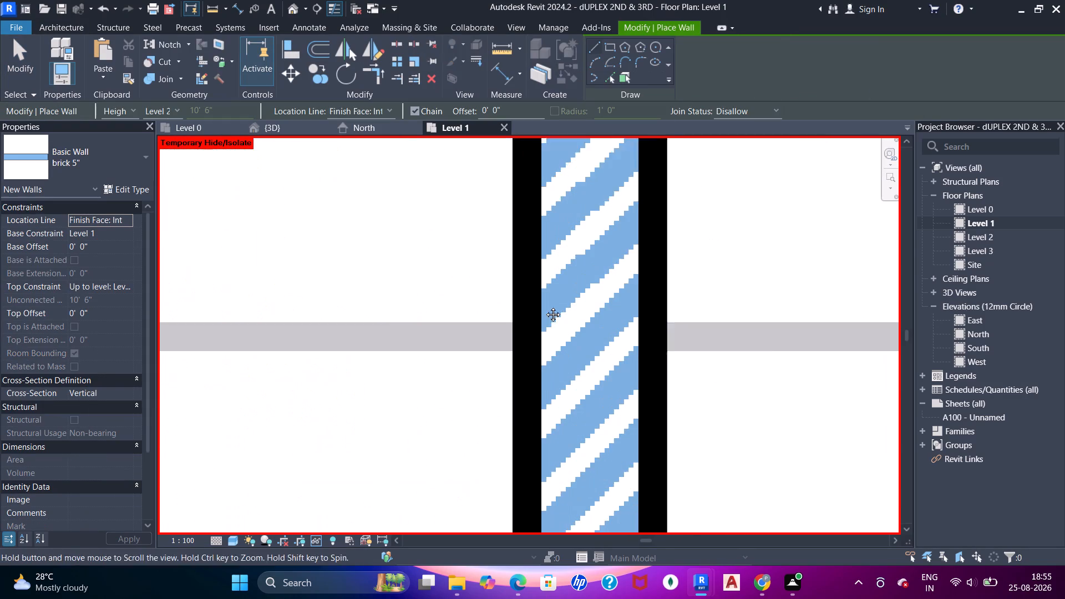
pyautogui.moveTo(545, 306); pyautogui.dragTo(535, 341, button='middle')
pyautogui.click(499, 194)
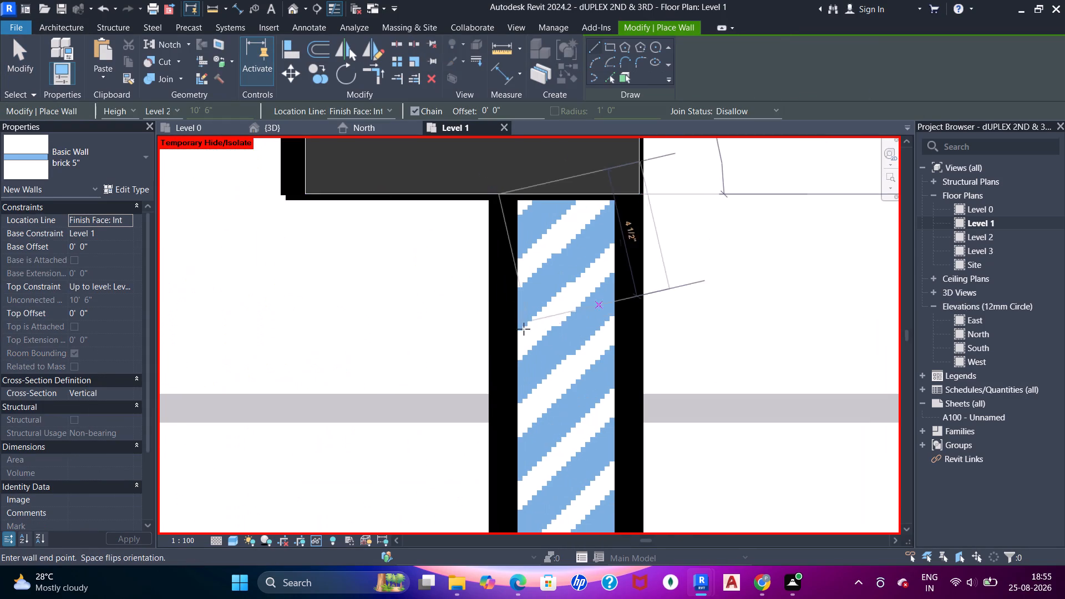
pyautogui.scroll(-9, 522, 328)
pyautogui.moveTo(517, 359); pyautogui.dragTo(529, 107, button='middle')
pyautogui.moveTo(592, 357); pyautogui.dragTo(572, 256, button='middle')
pyautogui.scroll(4, 552, 341)
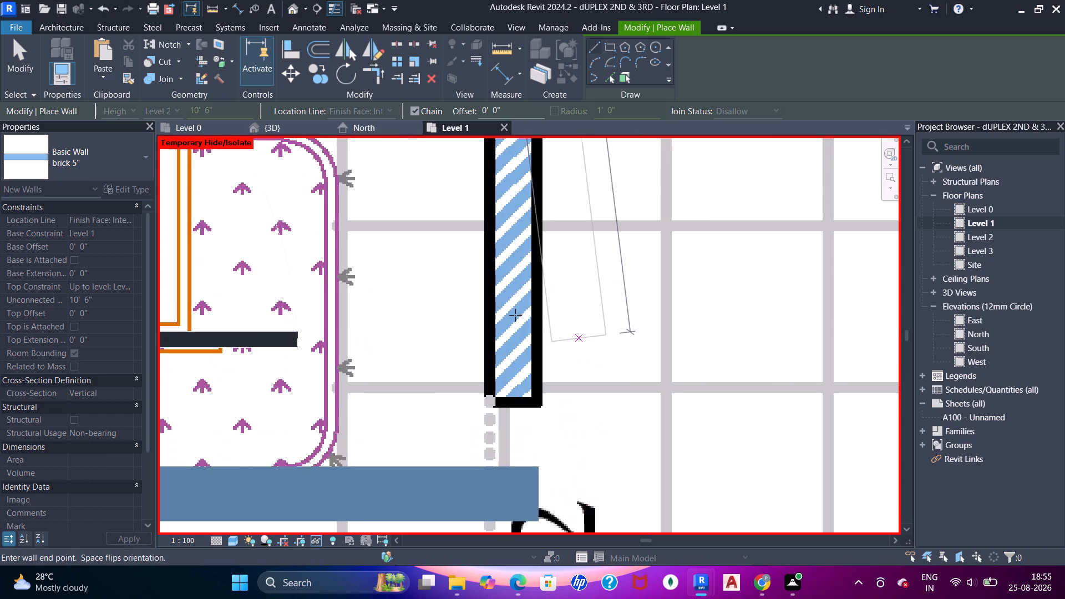
pyautogui.scroll(5, 461, 432)
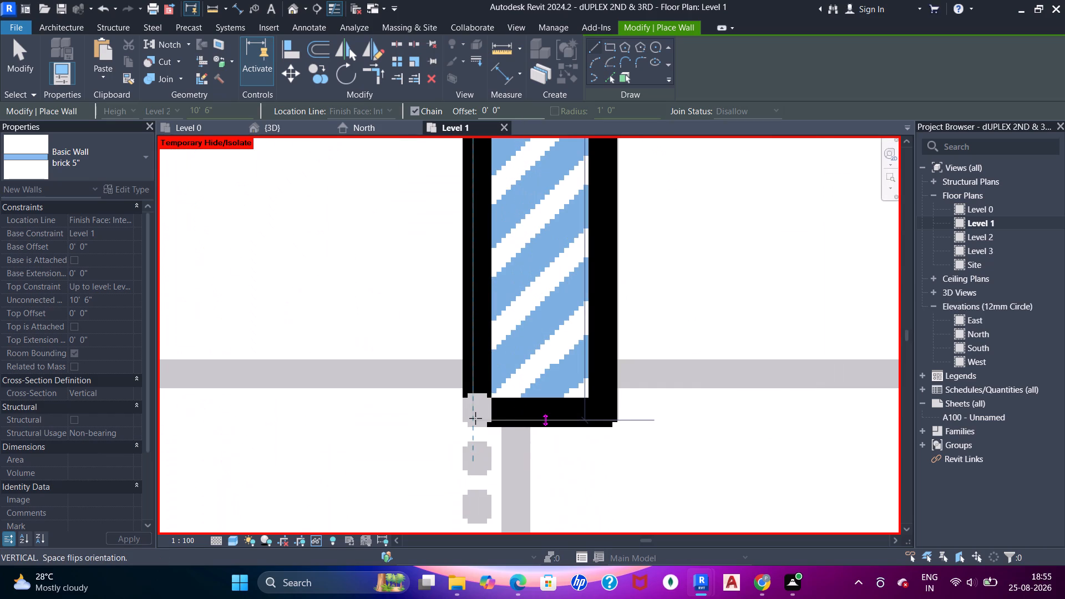
pyautogui.click(475, 418)
pyautogui.press('Escape')
pyautogui.press('Escape')
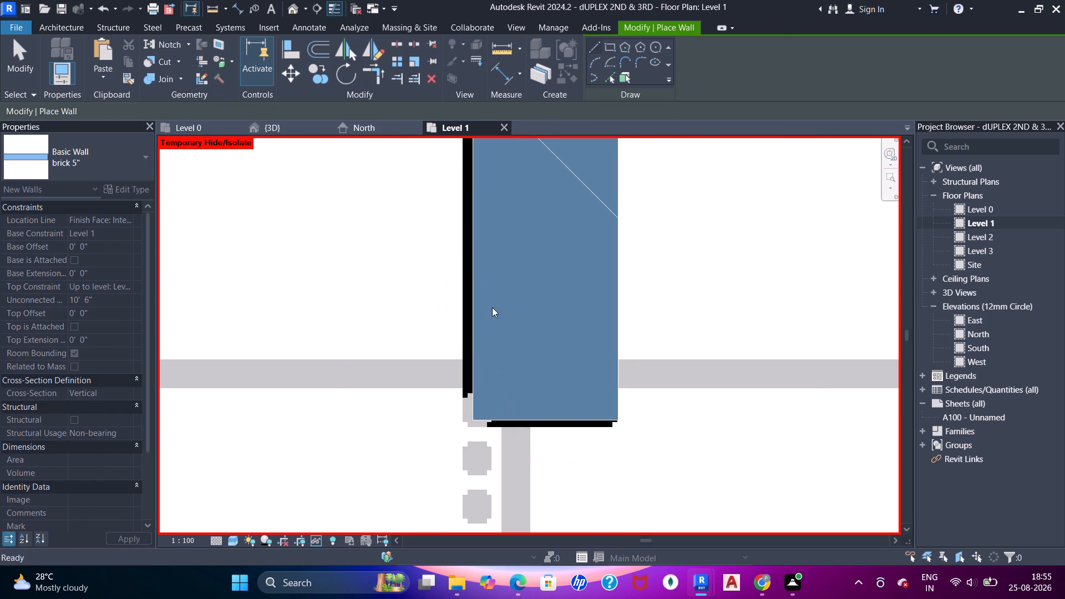
# Align the left face of the new brick 5" wall with the left face of the stair wall above the column.
pyautogui.scroll(-14, 492, 307)
pyautogui.press('Escape')
pyautogui.moveTo(506, 233); pyautogui.dragTo(503, 382, button='middle')
pyautogui.press('Escape')
pyautogui.scroll(2, 490, 263)
pyautogui.middleClick(502, 318)
pyautogui.press('Escape')
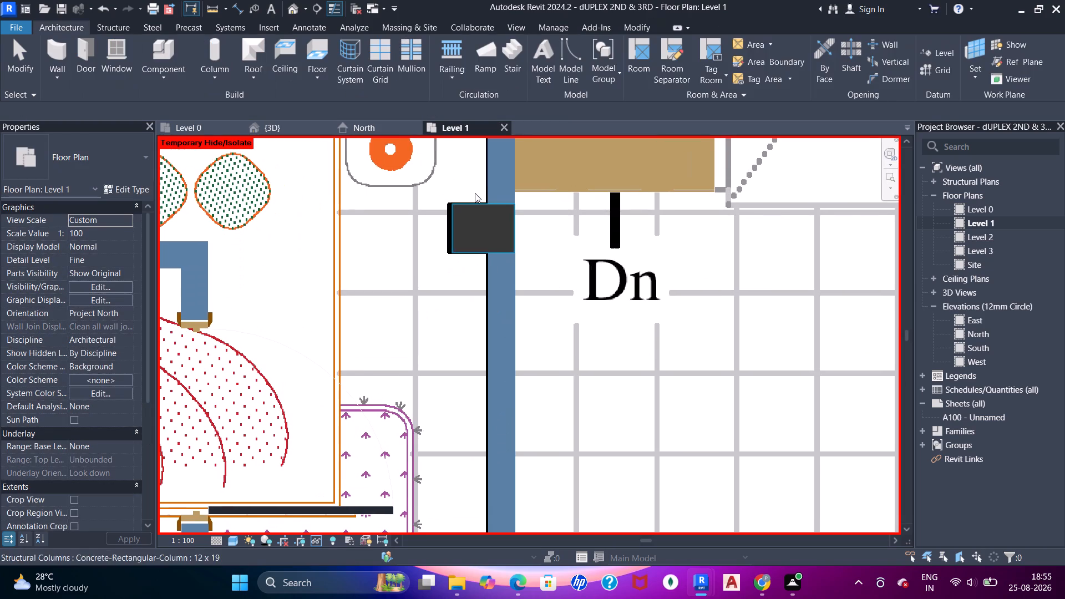
pyautogui.press('a')
pyautogui.write('aa')
pyautogui.click(486, 185)
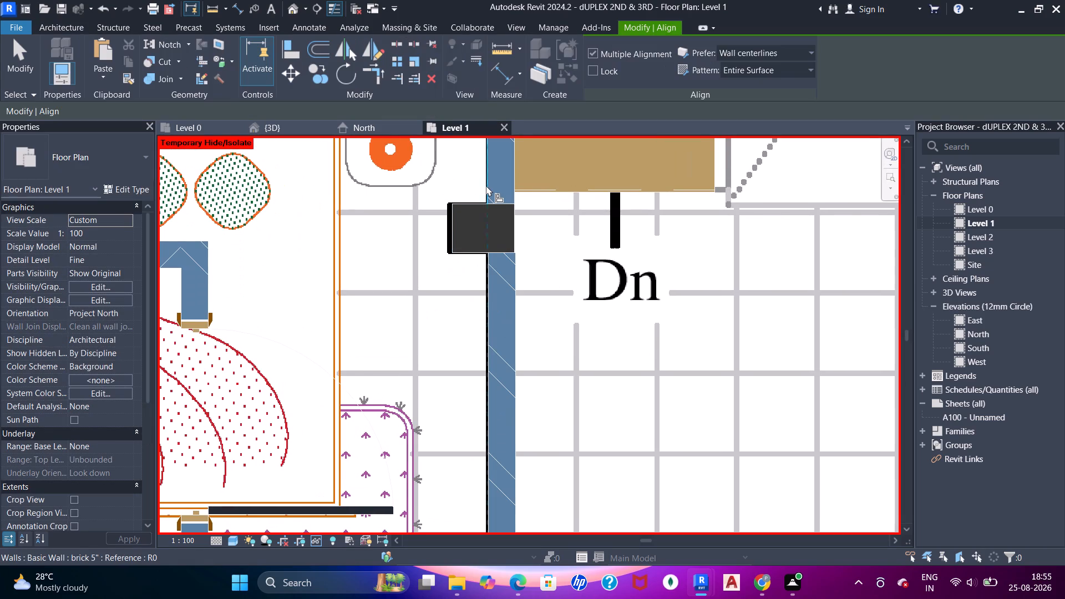
pyautogui.click(486, 287)
pyautogui.press('Escape')
pyautogui.press('Escape')
# Examine the brick 5" wall between the family lounge and M/BED against the PDF plan lines.
pyautogui.scroll(-7, 545, 227)
pyautogui.moveTo(520, 260); pyautogui.dragTo(465, 250, button='middle')
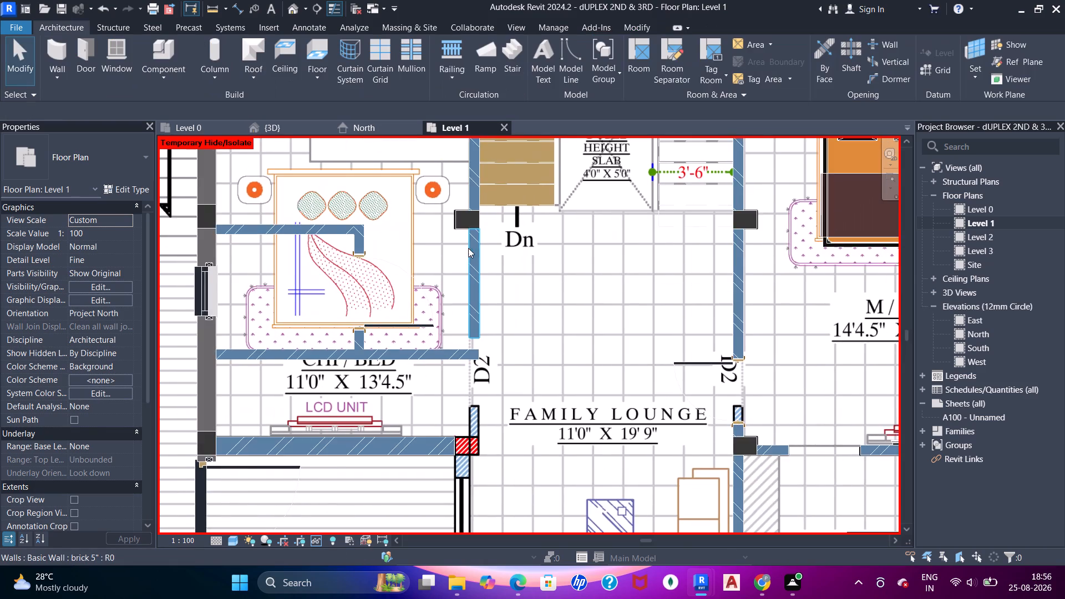
pyautogui.scroll(-3, 480, 241)
pyautogui.moveTo(513, 247); pyautogui.dragTo(478, 267, button='middle')
pyautogui.scroll(5, 641, 280)
pyautogui.press('Escape')
pyautogui.press('Escape')
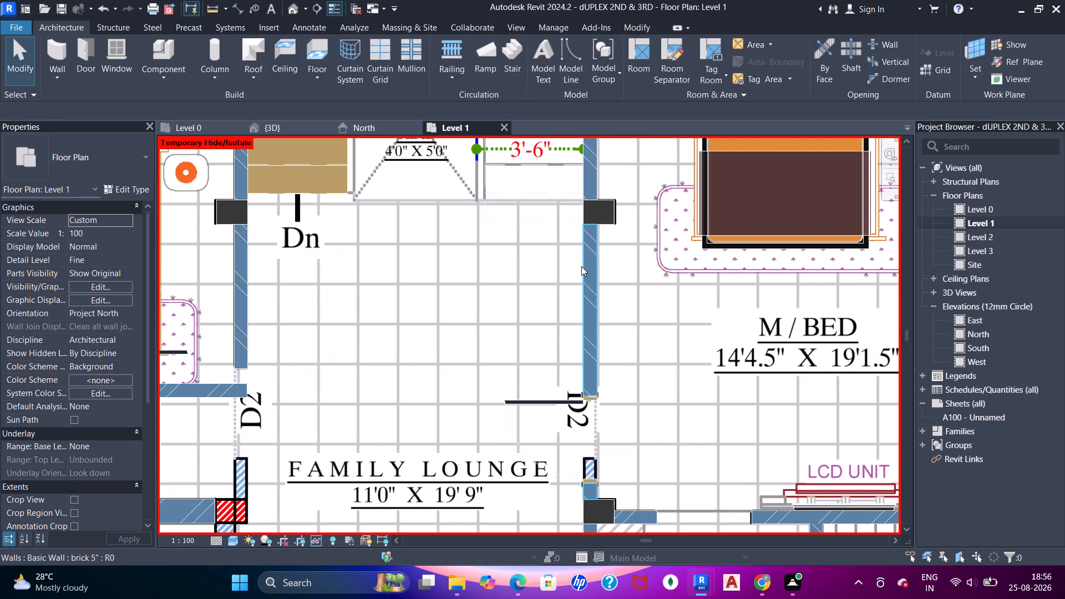
pyautogui.click(581, 266)
pyautogui.scroll(5, 596, 266)
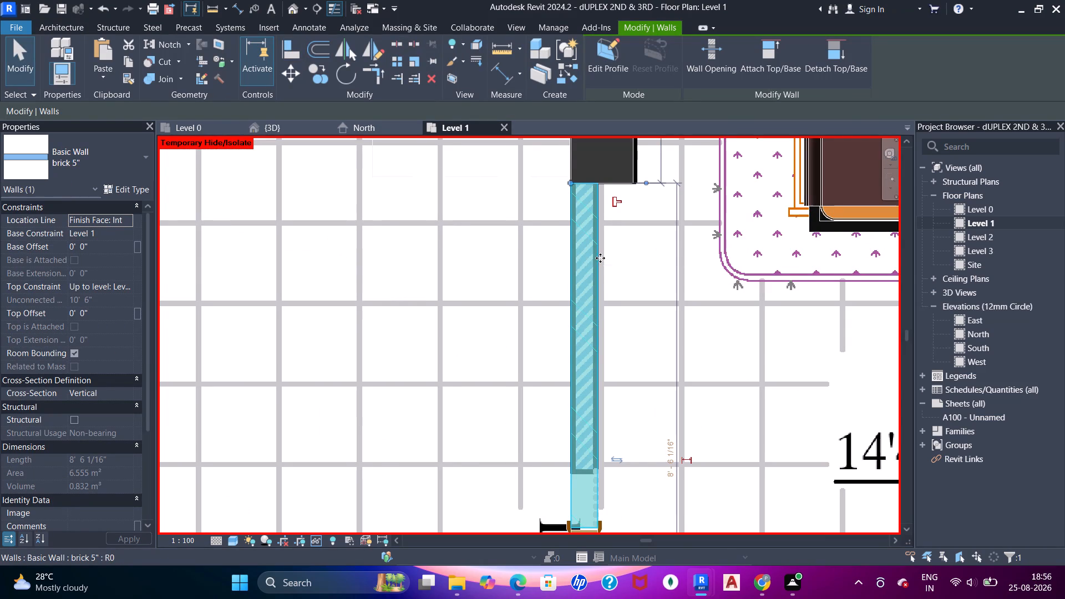
pyautogui.scroll(-1, 601, 258)
pyautogui.press('Escape')
pyautogui.click(601, 342)
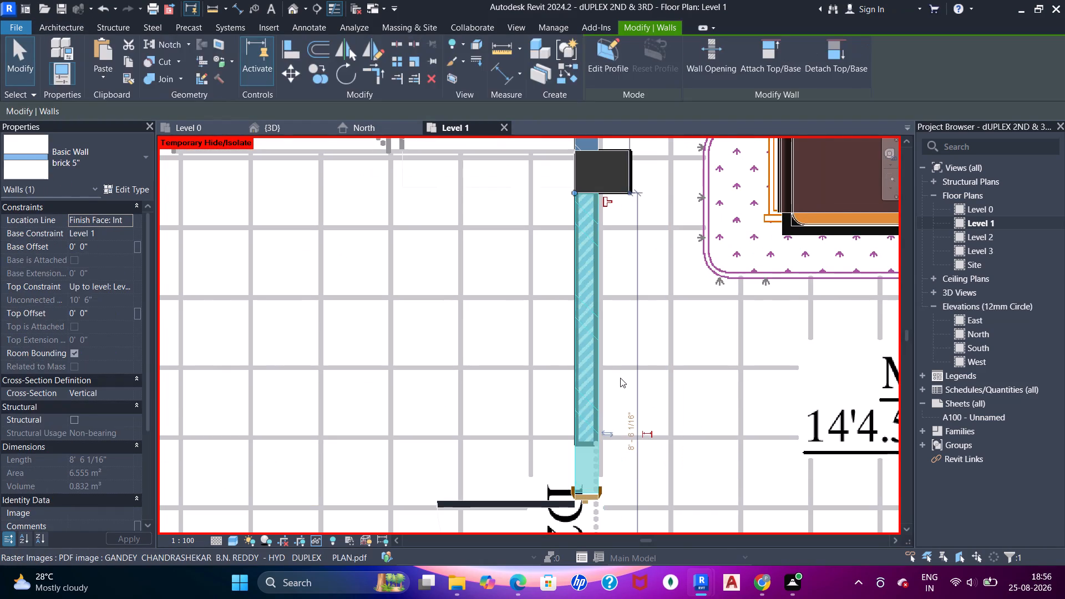
pyautogui.press('Escape')
# Check the column and the brick 5" wall between the stair and M/BED against the plan image.
pyautogui.scroll(-7, 607, 321)
pyautogui.moveTo(594, 260); pyautogui.dragTo(540, 304, button='middle')
pyautogui.scroll(13, 550, 308)
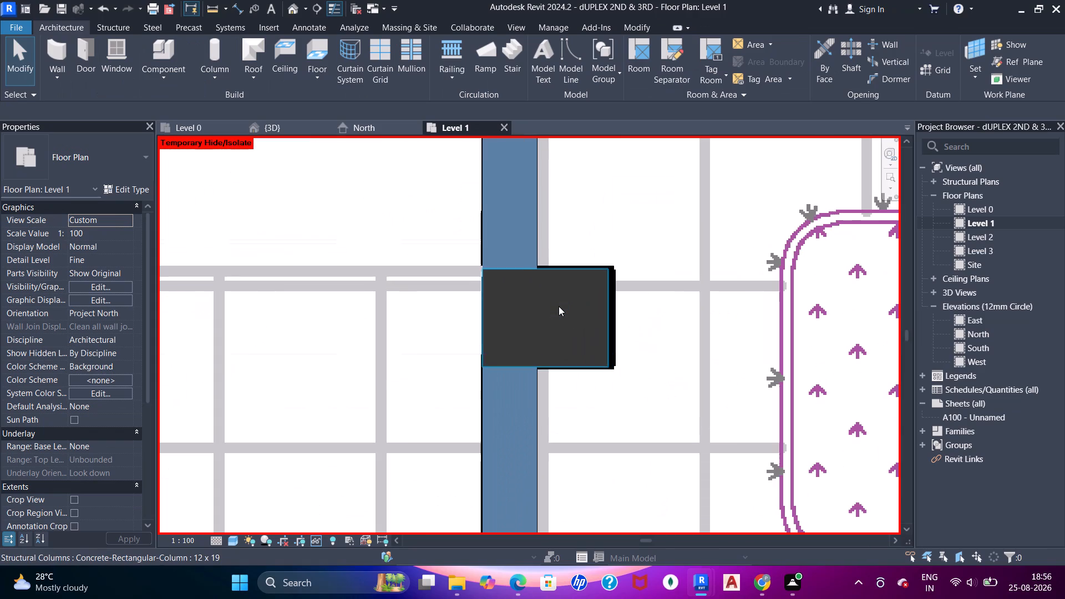
pyautogui.click(497, 228)
pyautogui.scroll(-7, 513, 230)
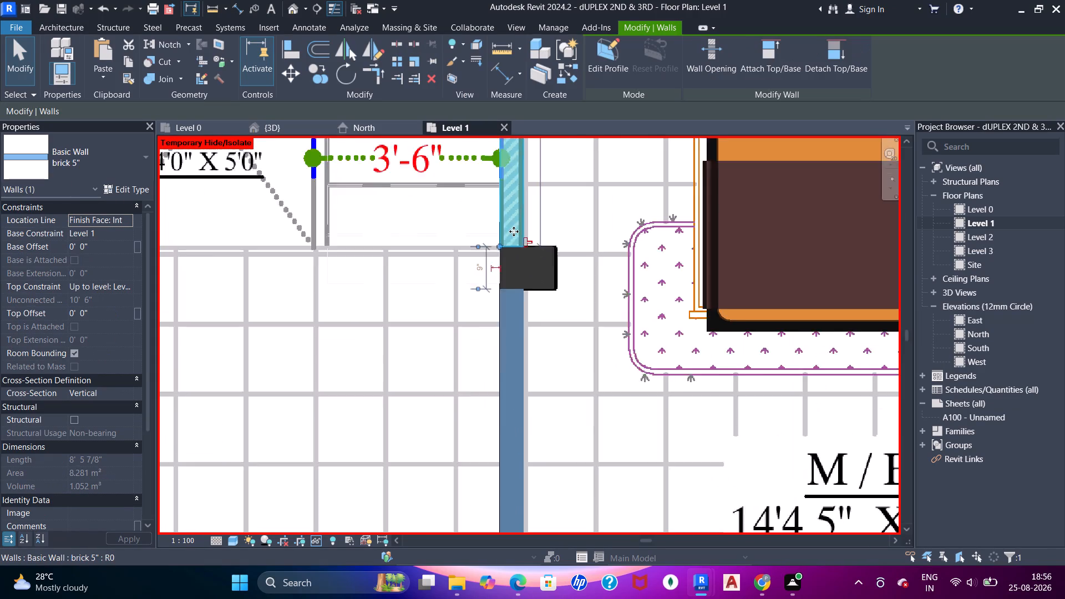
pyautogui.scroll(-5, 514, 231)
pyautogui.moveTo(504, 215); pyautogui.dragTo(480, 277, button='middle')
pyautogui.press('Escape')
pyautogui.press('Escape')
pyautogui.moveTo(495, 212); pyautogui.dragTo(500, 316, button='middle')
pyautogui.moveTo(518, 204); pyautogui.dragTo(521, 253, button='middle')
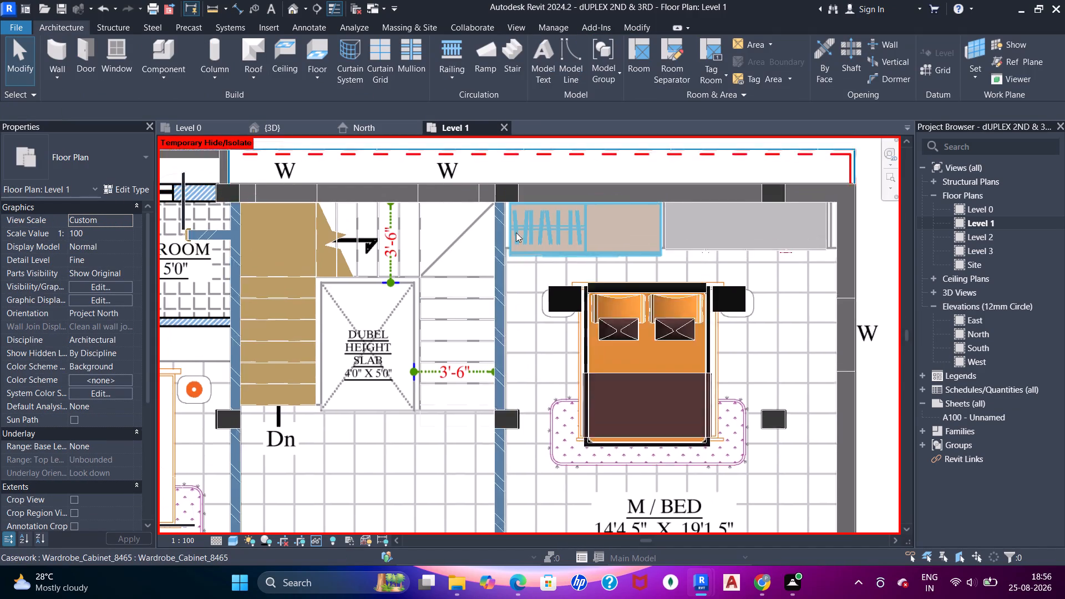
pyautogui.scroll(6, 516, 233)
pyautogui.scroll(6, 483, 162)
pyautogui.scroll(-12, 475, 145)
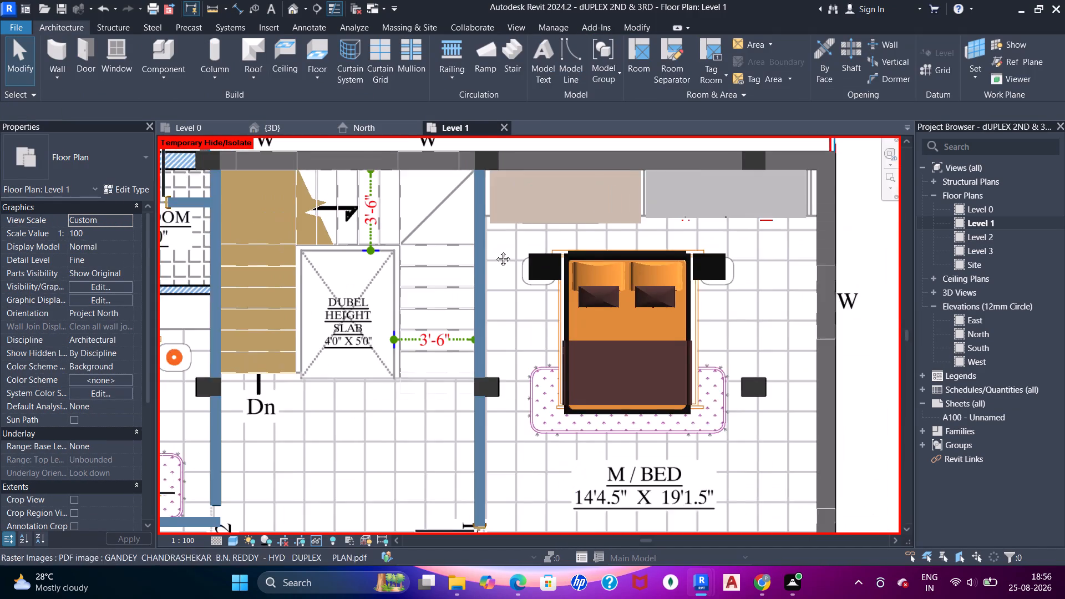
# Check the short wall piece and column below the M/BED D2 opening against the plan lines.
pyautogui.moveTo(495, 251); pyautogui.dragTo(429, 217, button='middle')
pyautogui.moveTo(511, 317); pyautogui.dragTo(565, 174, button='middle')
pyautogui.moveTo(582, 314); pyautogui.dragTo(598, 211, button='middle')
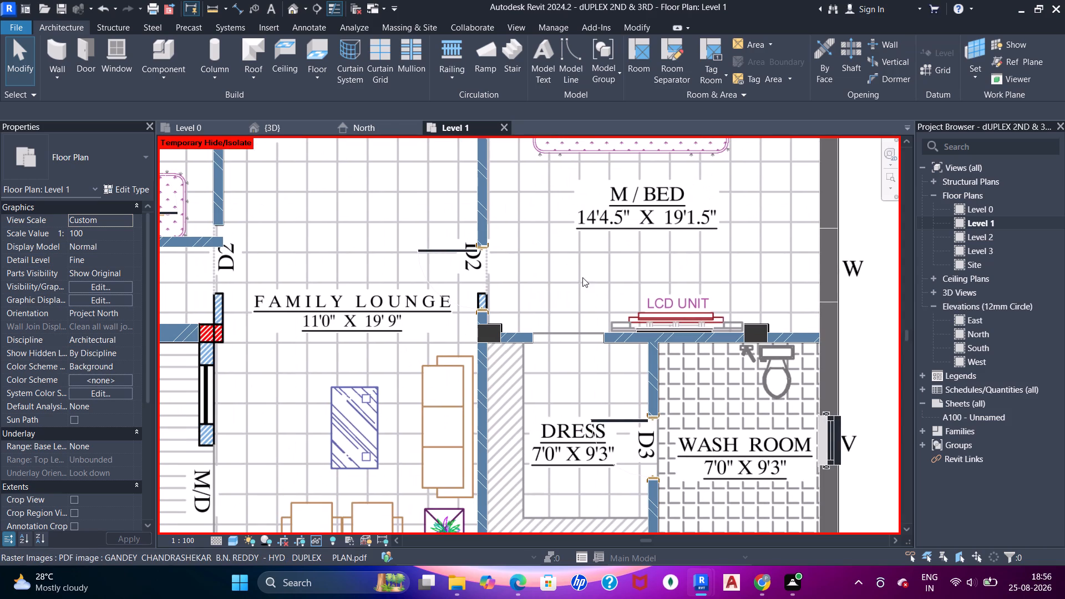
pyautogui.moveTo(541, 342); pyautogui.dragTo(552, 253, button='middle')
pyautogui.scroll(5, 430, 220)
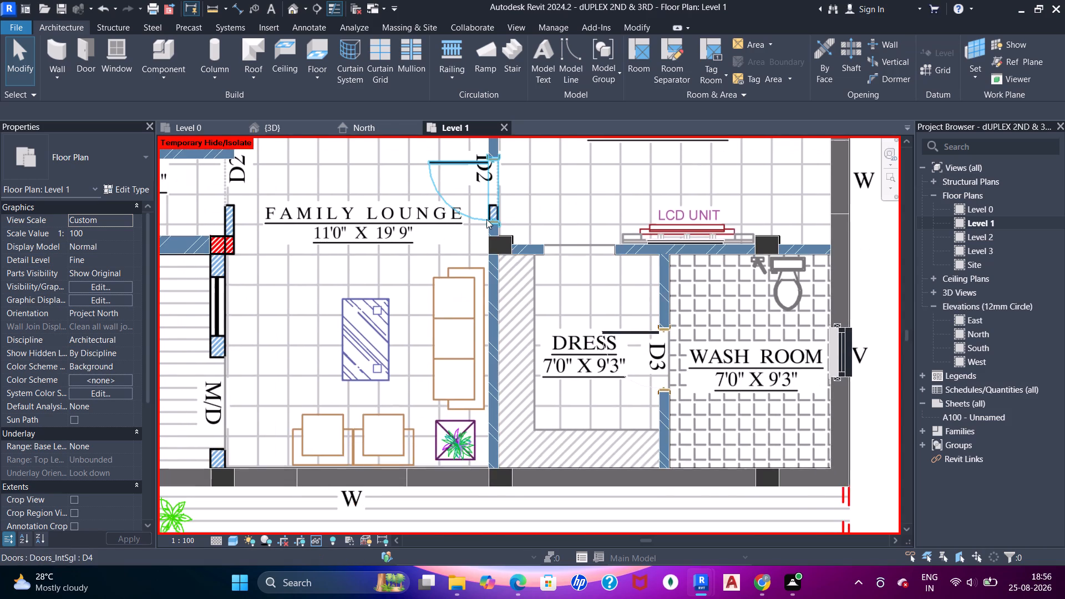
pyautogui.scroll(7, 557, 237)
pyautogui.click(576, 245)
pyautogui.scroll(-4, 580, 234)
pyautogui.moveTo(585, 226); pyautogui.dragTo(602, 327, button='middle')
pyautogui.press('Escape')
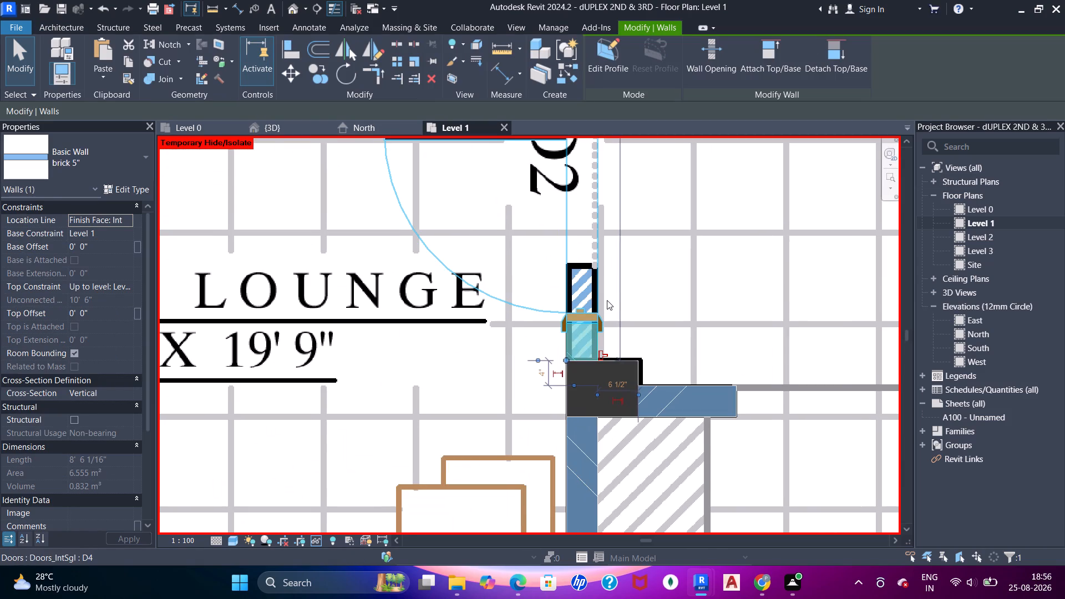
pyautogui.press('Escape')
pyautogui.click(589, 287)
pyautogui.moveTo(623, 255); pyautogui.dragTo(540, 411, button='middle')
pyautogui.scroll(1, 540, 411)
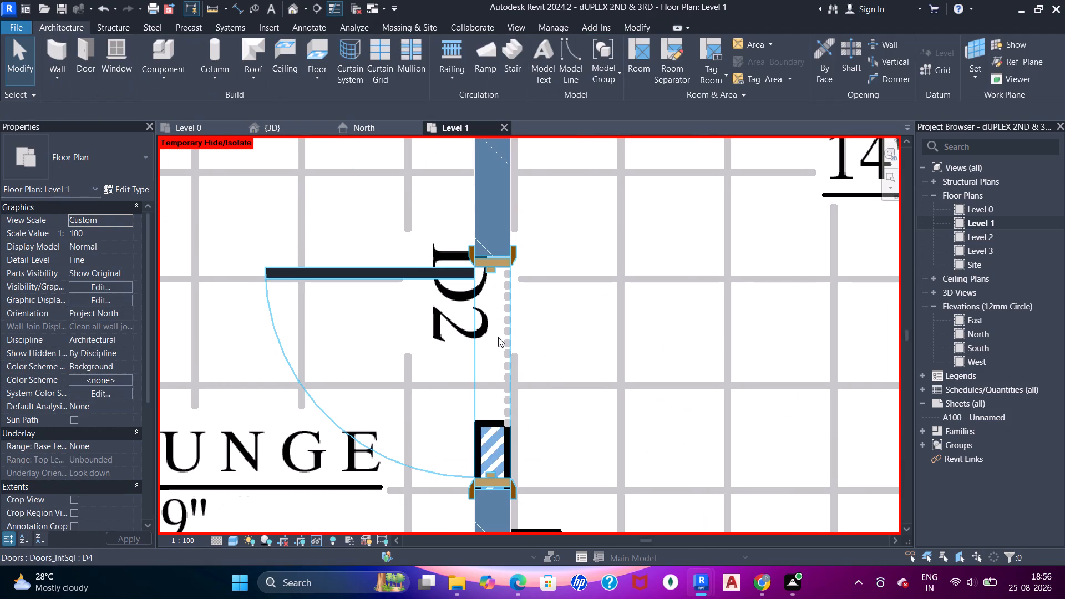
# Examine the wall end above the M/BED D2 opening against the plan's wall end.
pyautogui.click(503, 236)
pyautogui.scroll(4, 506, 252)
pyautogui.scroll(-2, 498, 250)
pyautogui.moveTo(504, 243); pyautogui.dragTo(519, 352, button='middle')
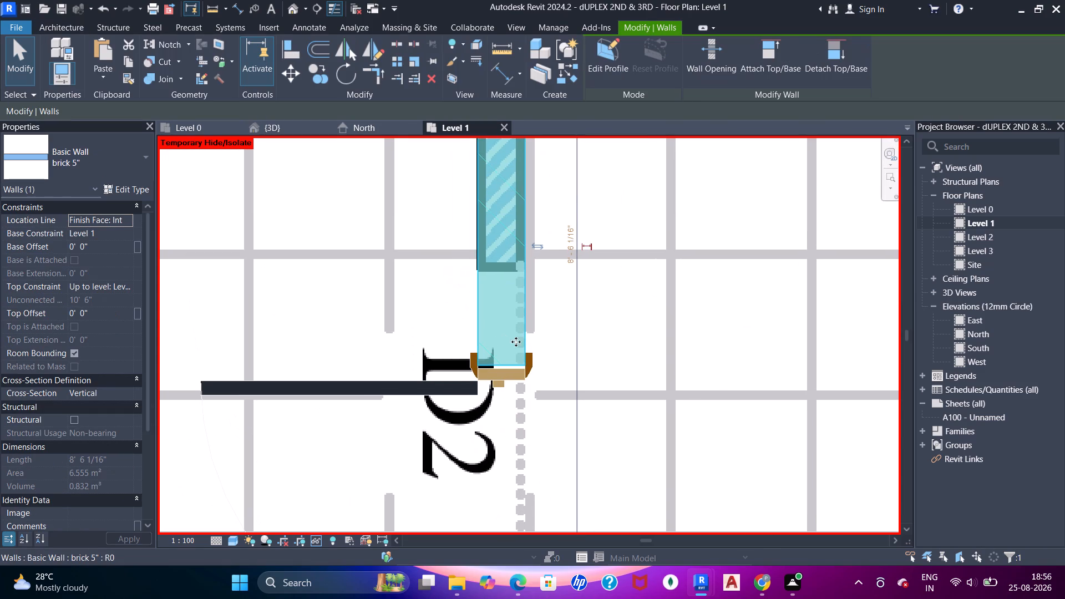
pyautogui.click(515, 324)
pyautogui.press('Escape')
pyautogui.press('Escape')
pyautogui.click(516, 324)
pyautogui.press('Escape')
pyautogui.click(519, 237)
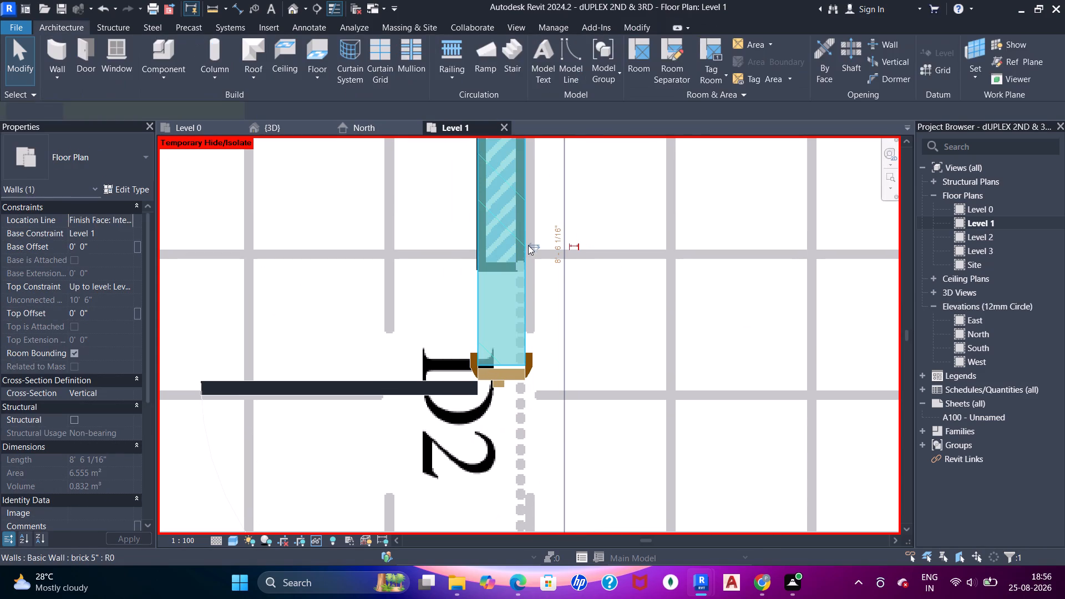
pyautogui.scroll(-3, 522, 353)
pyautogui.moveTo(524, 353); pyautogui.dragTo(532, 235, button='middle')
pyautogui.press('Escape')
# Inspect the D4 door and the wall stub above the dress room column against the plan.
pyautogui.click(537, 309)
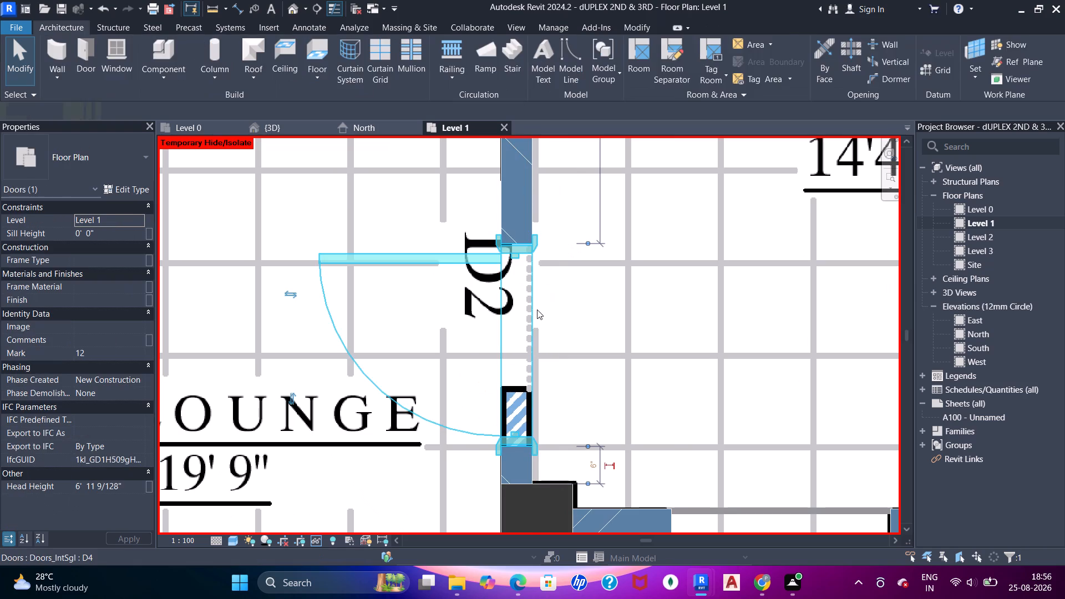
pyautogui.press('Escape')
pyautogui.click(512, 471)
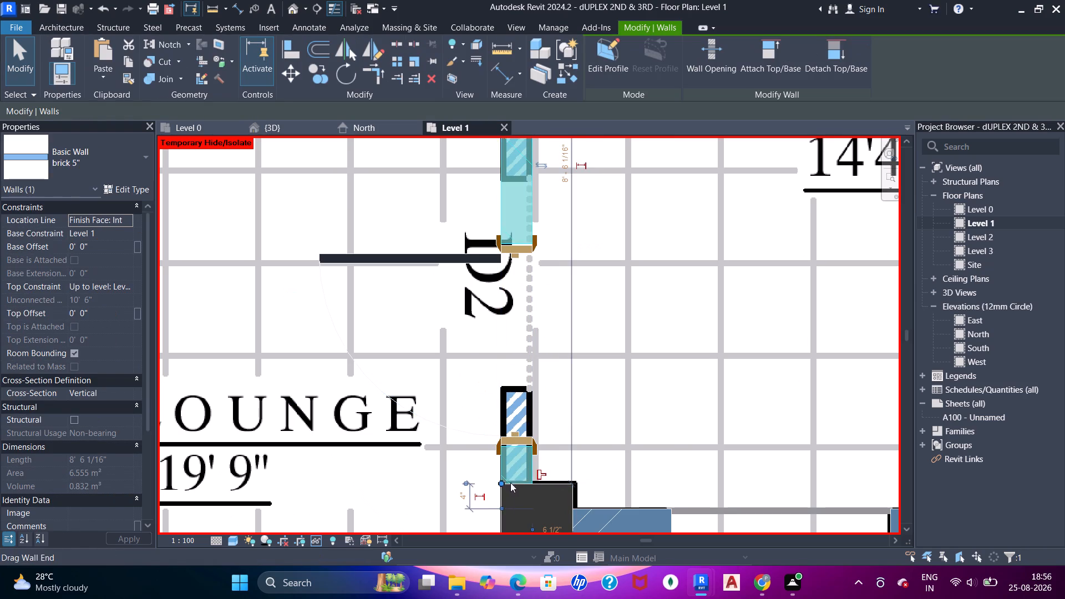
pyautogui.scroll(5, 504, 499)
pyautogui.scroll(6, 499, 423)
pyautogui.scroll(-2, 501, 422)
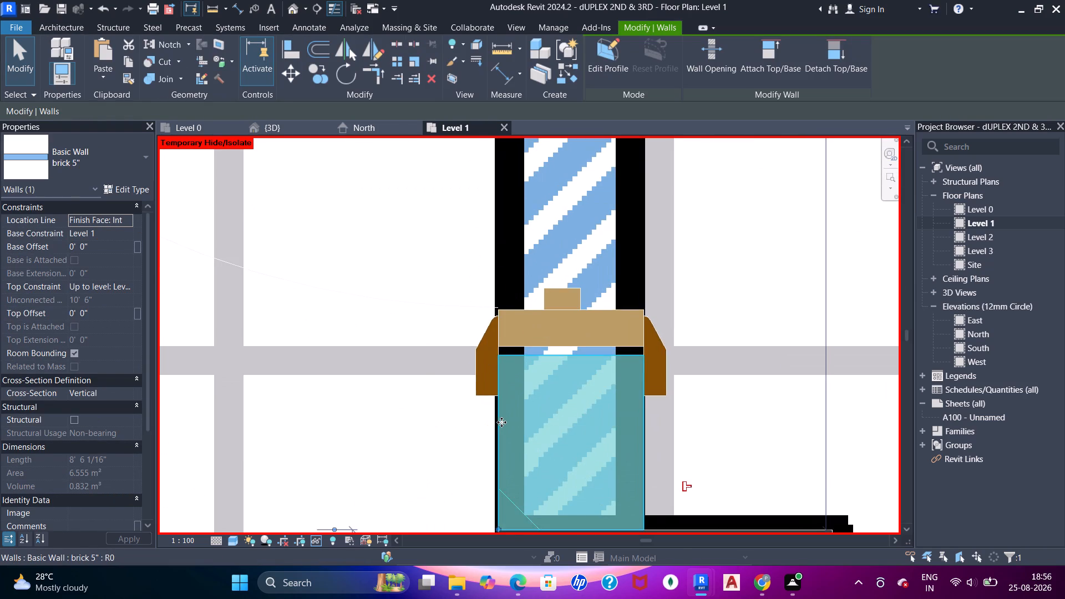
pyautogui.scroll(-10, 501, 422)
pyautogui.moveTo(531, 339); pyautogui.dragTo(531, 369, button='middle')
pyautogui.press('Escape')
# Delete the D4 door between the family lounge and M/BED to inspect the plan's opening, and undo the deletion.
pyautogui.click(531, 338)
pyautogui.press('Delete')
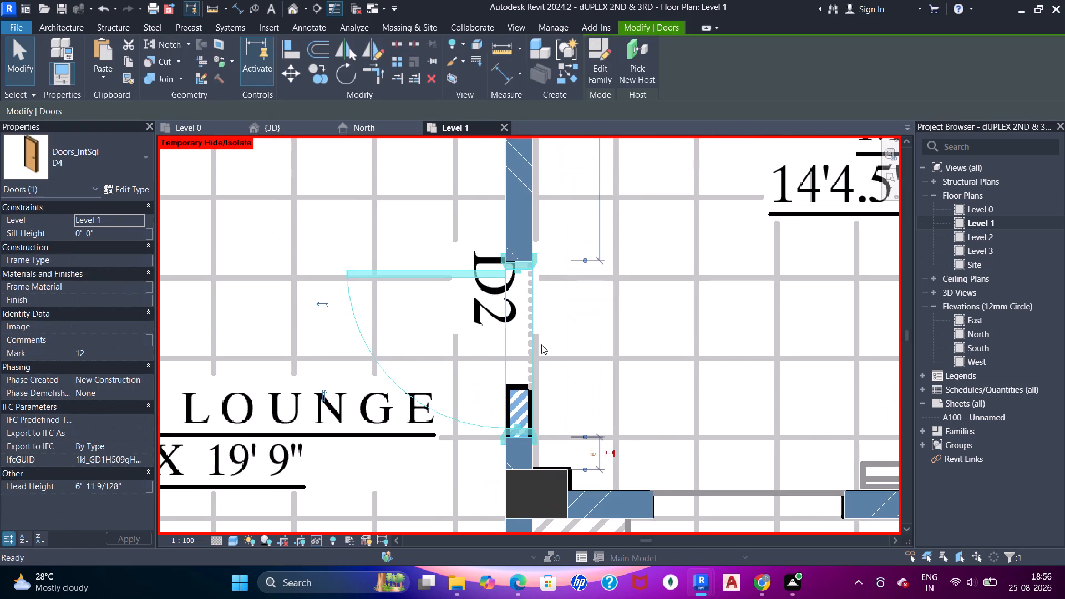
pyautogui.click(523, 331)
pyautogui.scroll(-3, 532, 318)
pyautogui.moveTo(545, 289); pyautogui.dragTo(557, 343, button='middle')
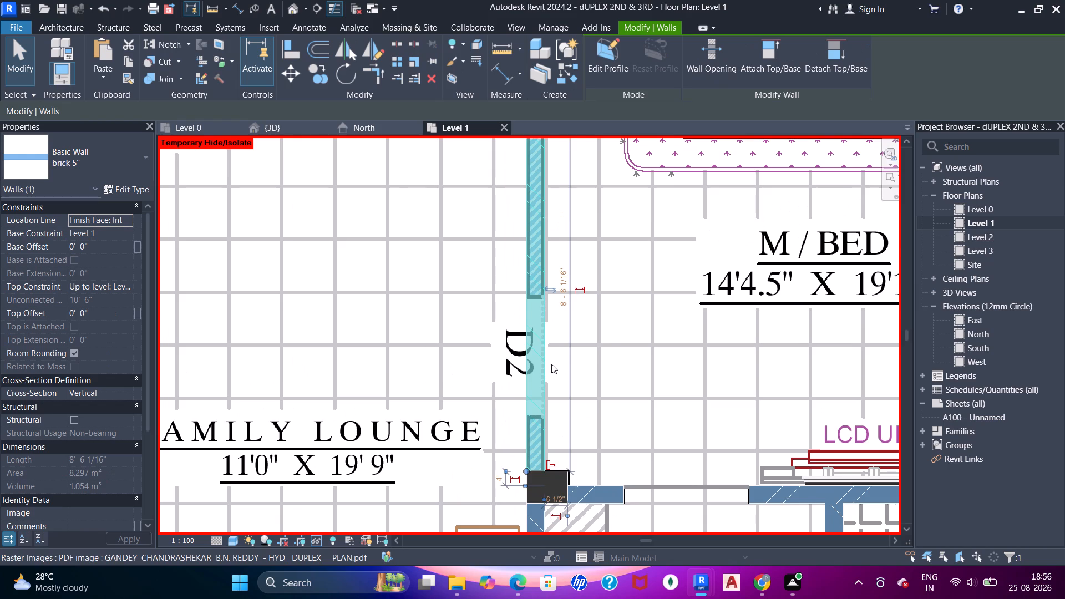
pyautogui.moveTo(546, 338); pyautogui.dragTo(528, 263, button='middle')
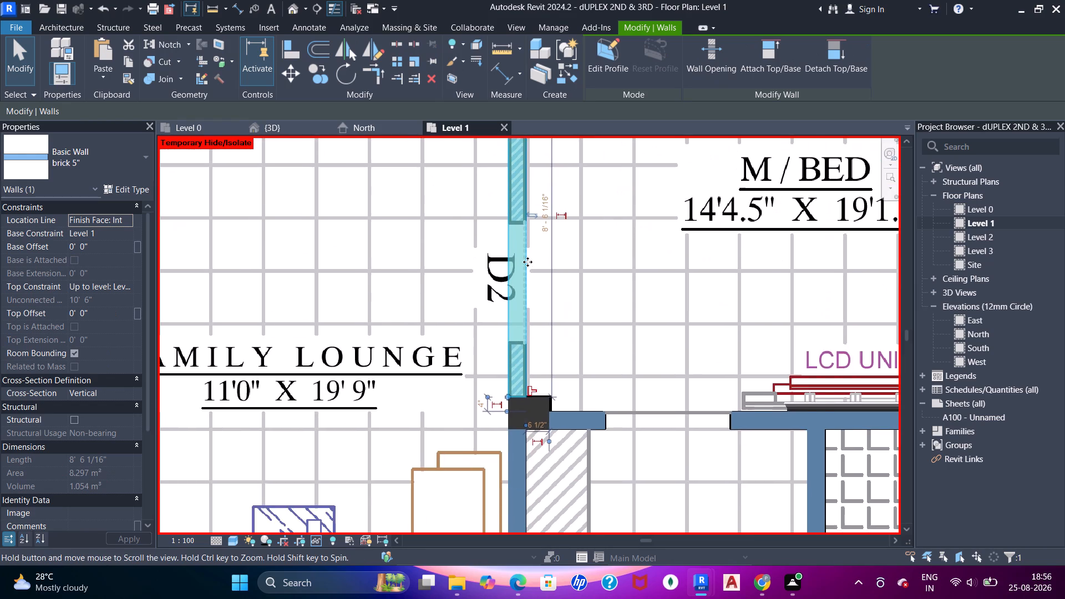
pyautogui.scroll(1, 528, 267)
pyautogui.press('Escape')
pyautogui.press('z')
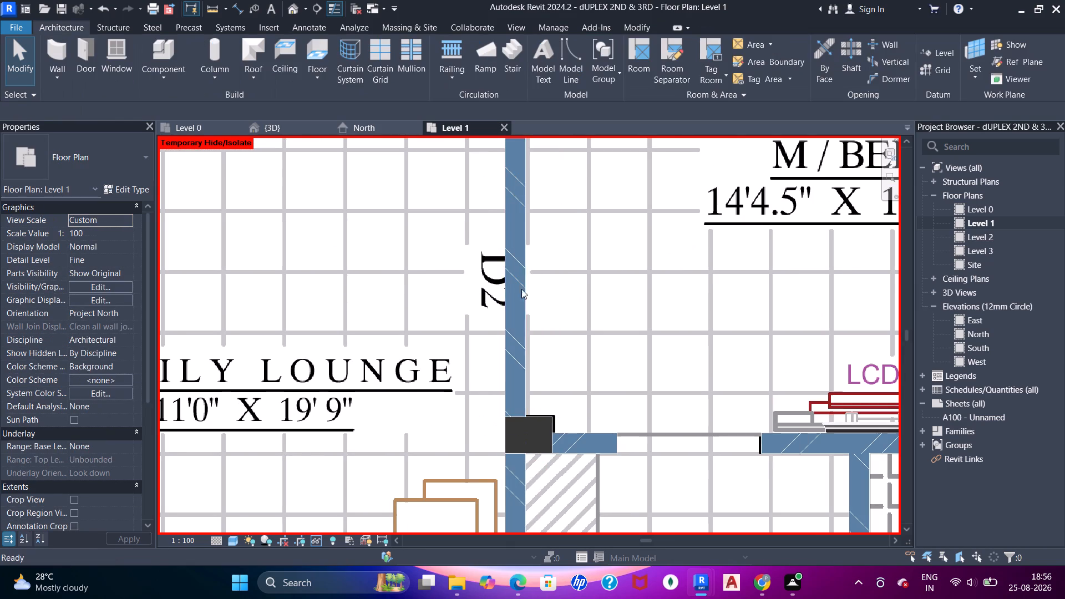
# Nudge the D4 door between the family lounge and M/BED up its wall until its lower jamb meets the plan's D2 wall stub.
pyautogui.click(521, 289)
pyautogui.press('Up')
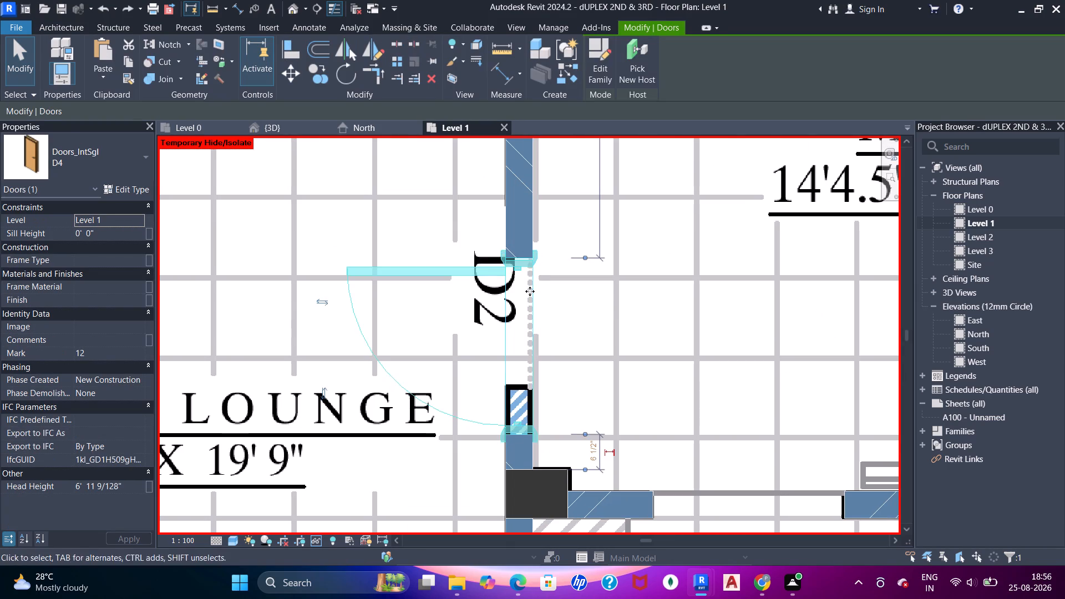
pyautogui.press('Up')
pyautogui.press('Up')
pyautogui.press('Up')
pyautogui.press('Up')
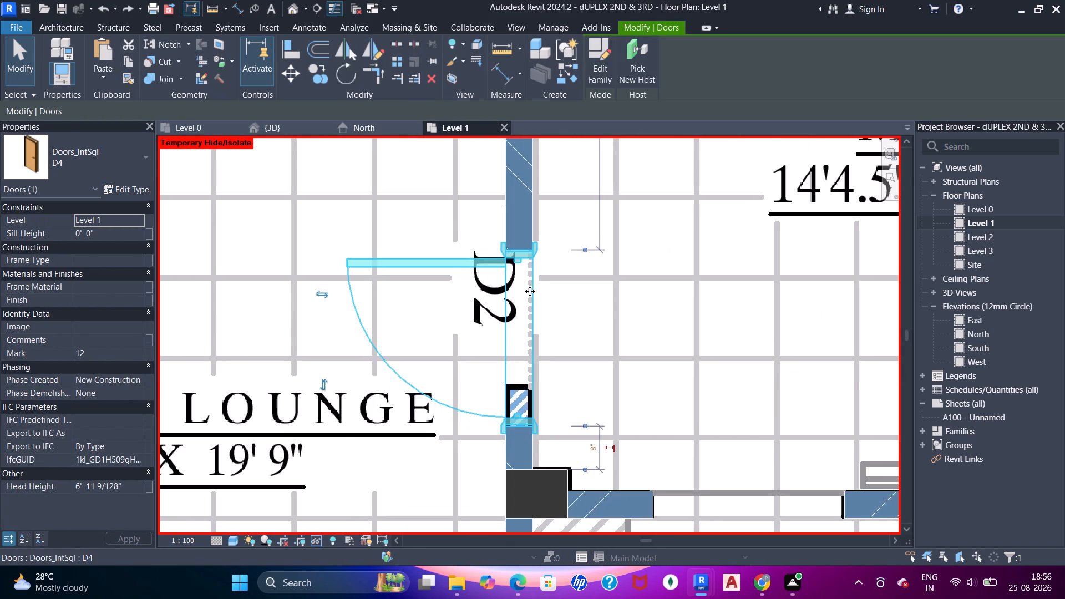
pyautogui.press('Up')
pyautogui.press('Up')
pyautogui.press('Up')
pyautogui.press('Up')
pyautogui.press('Up')
pyautogui.press('Up')
pyautogui.press('Up')
pyautogui.press('Up')
pyautogui.press('Up')
pyautogui.press('Up')
pyautogui.press('Up')
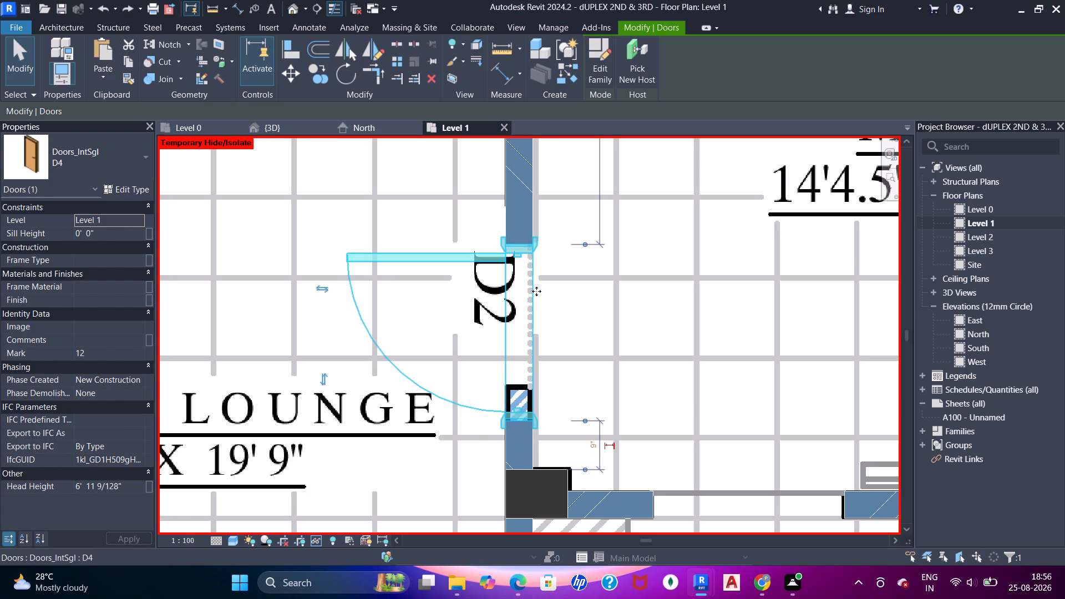
pyautogui.press('Up')
pyautogui.press('Up')
pyautogui.press('Down')
pyautogui.press('Down')
pyautogui.scroll(6, 519, 365)
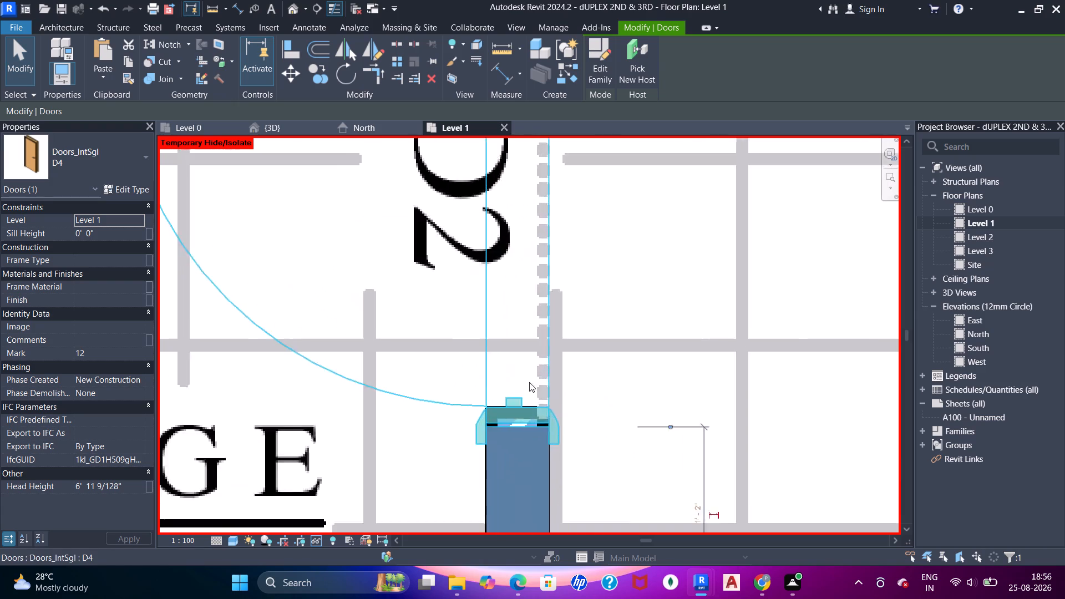
pyautogui.scroll(5, 529, 382)
pyautogui.moveTo(538, 423); pyautogui.dragTo(533, 360, button='middle')
pyautogui.press('Up')
pyautogui.press('Up')
pyautogui.press('Up')
pyautogui.press('Up')
pyautogui.press('Up')
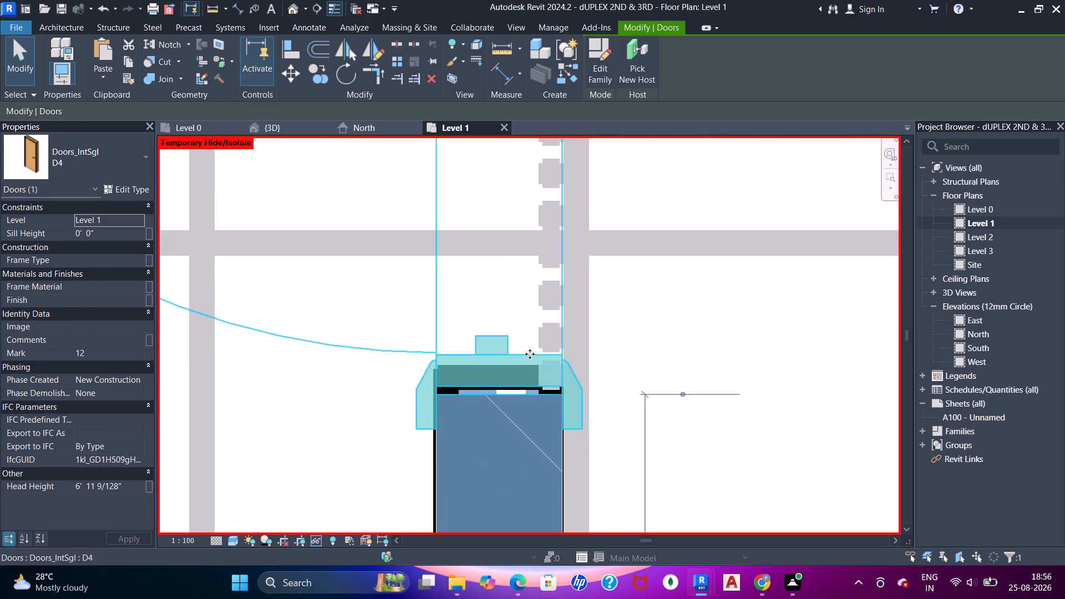
pyautogui.press('Up')
pyautogui.press('Up')
pyautogui.scroll(-9, 530, 354)
pyautogui.moveTo(532, 362); pyautogui.dragTo(528, 369, button='middle')
pyautogui.press('Escape')
pyautogui.press('Escape')
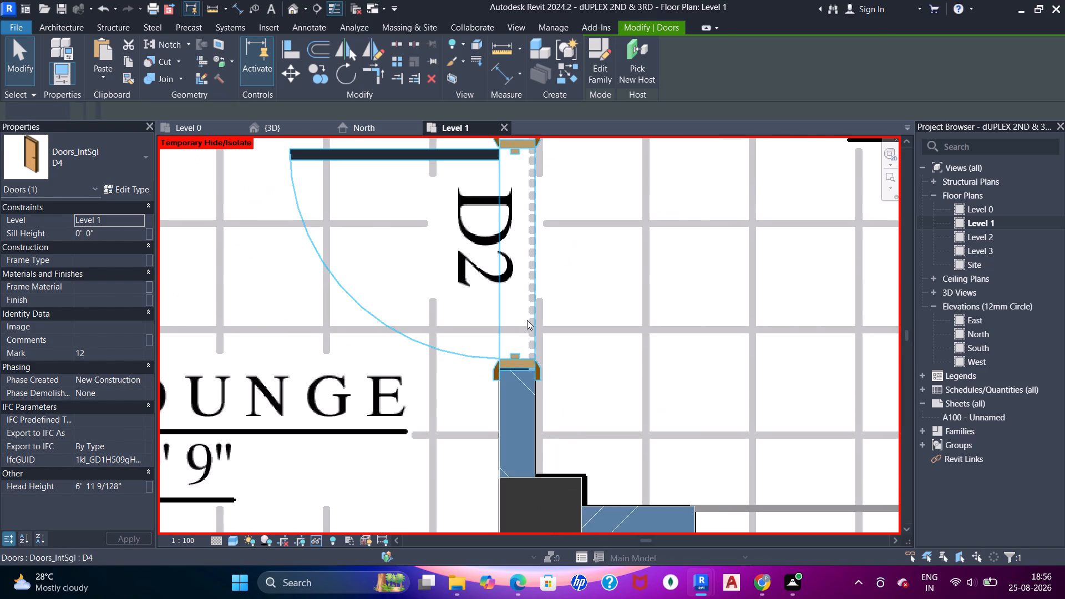
# Examine the walls and columns around the dress room, wash room, family lounge and balcony against the plan.
pyautogui.scroll(-5, 527, 320)
pyautogui.scroll(-4, 519, 270)
pyautogui.moveTo(570, 308); pyautogui.dragTo(500, 238, button='middle')
pyautogui.scroll(6, 513, 301)
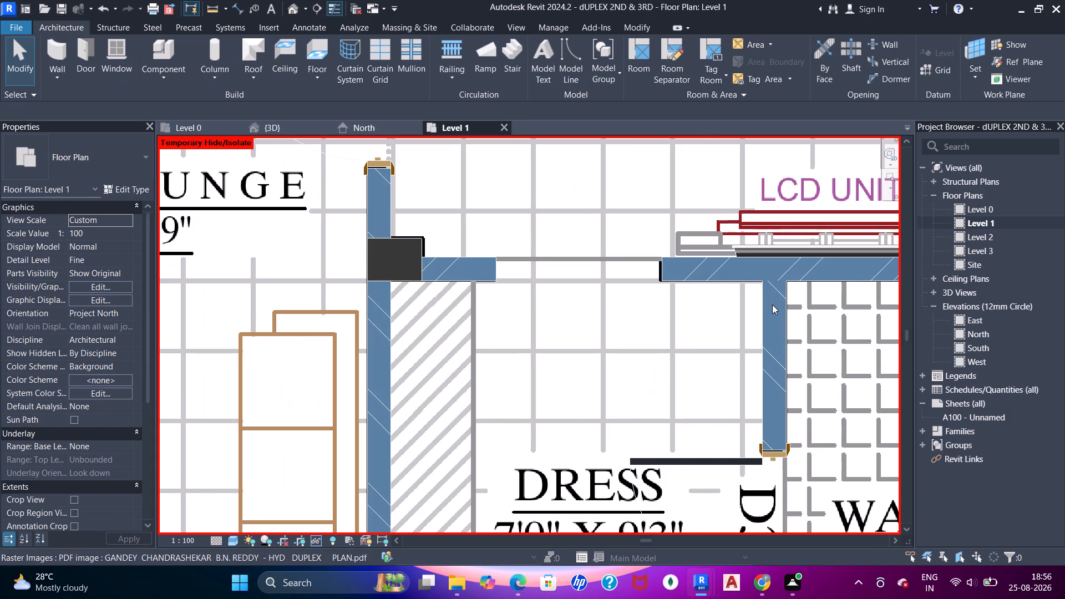
pyautogui.scroll(13, 428, 281)
pyautogui.scroll(-3, 439, 283)
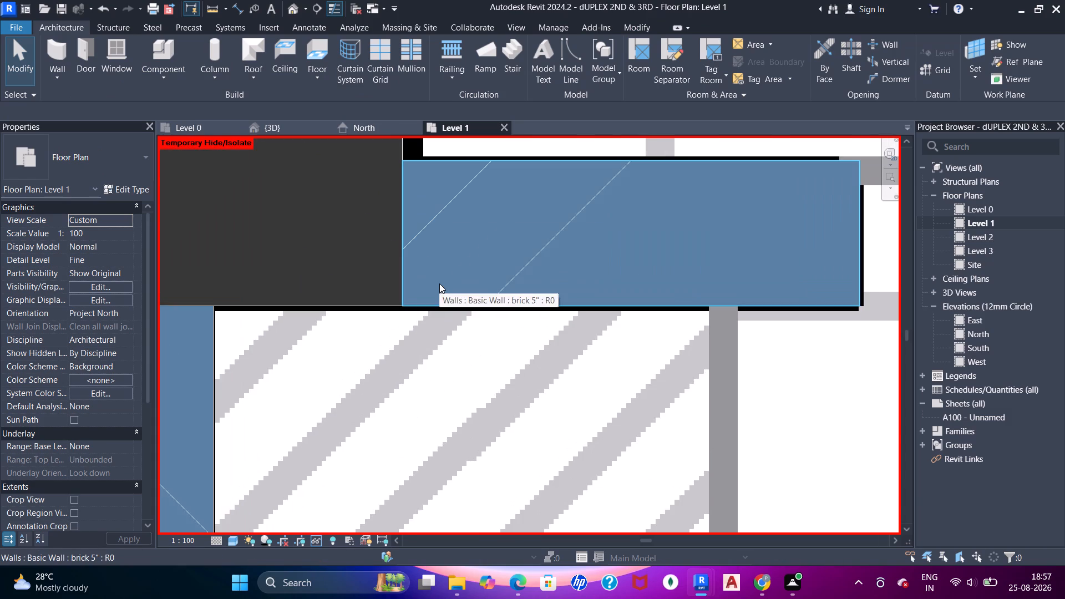
pyautogui.scroll(-12, 439, 283)
pyautogui.moveTo(528, 275); pyautogui.dragTo(432, 291, button='middle')
pyautogui.scroll(-4, 508, 280)
pyautogui.moveTo(528, 293); pyautogui.dragTo(452, 296, button='middle')
pyautogui.moveTo(474, 331); pyautogui.dragTo(496, 265, button='middle')
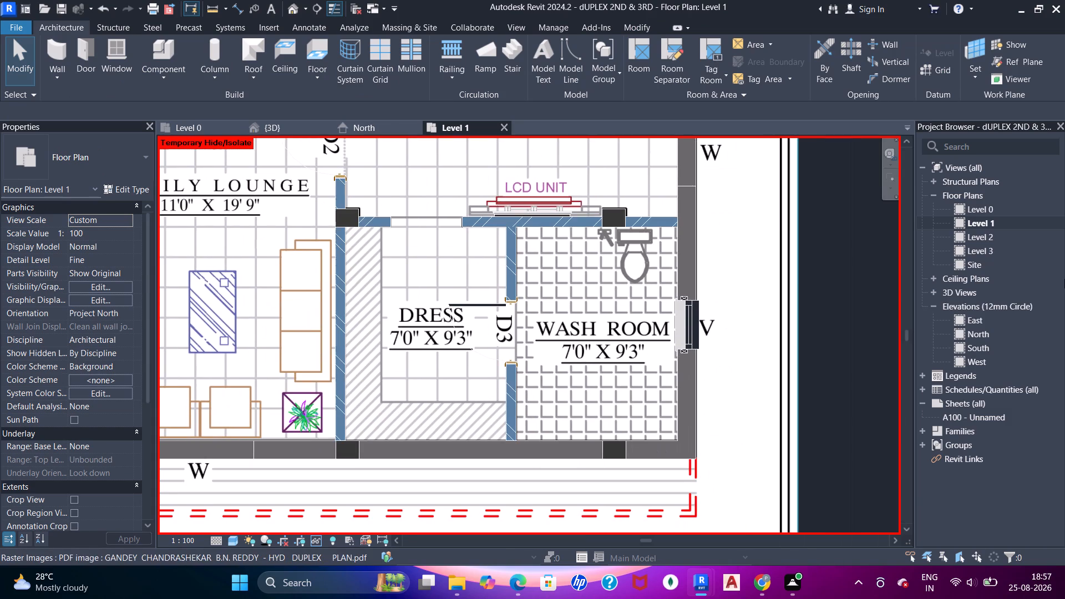
pyautogui.scroll(-4, 397, 232)
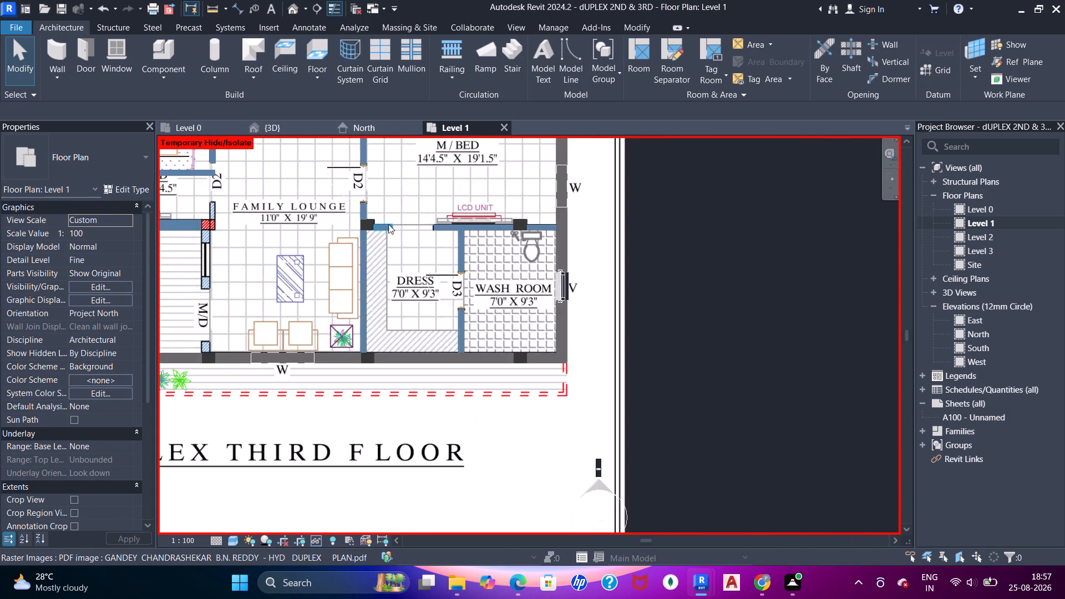
pyautogui.moveTo(388, 224); pyautogui.dragTo(462, 348, button='middle')
pyautogui.scroll(3, 417, 287)
pyautogui.scroll(-3, 379, 338)
pyautogui.moveTo(359, 348); pyautogui.dragTo(529, 224, button='middle')
pyautogui.scroll(5, 422, 288)
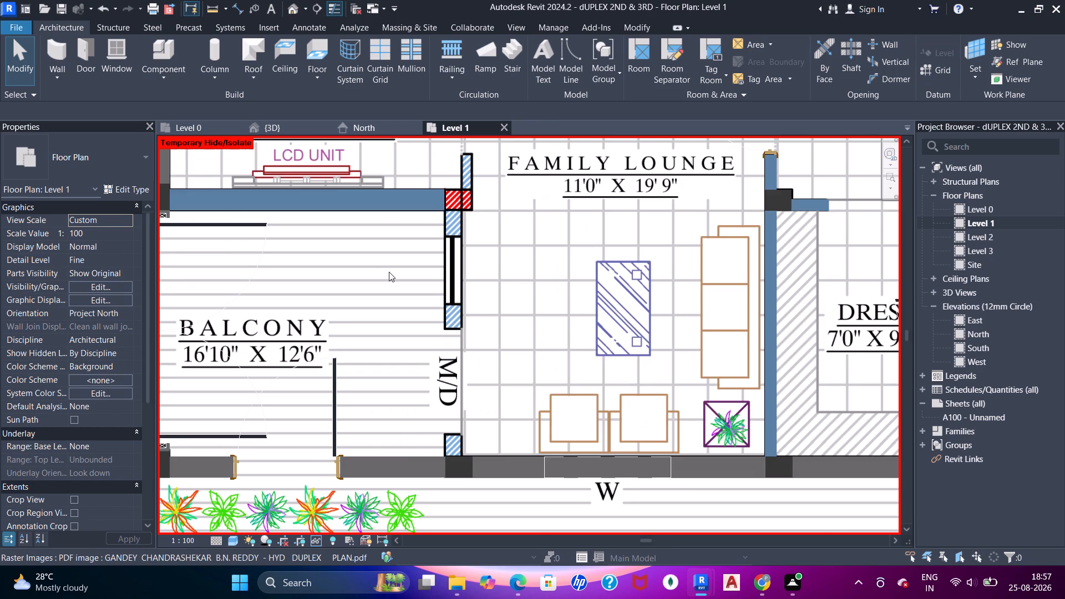
pyautogui.scroll(-3, 472, 221)
pyautogui.moveTo(473, 207); pyautogui.dragTo(470, 223, button='middle')
pyautogui.scroll(5, 449, 226)
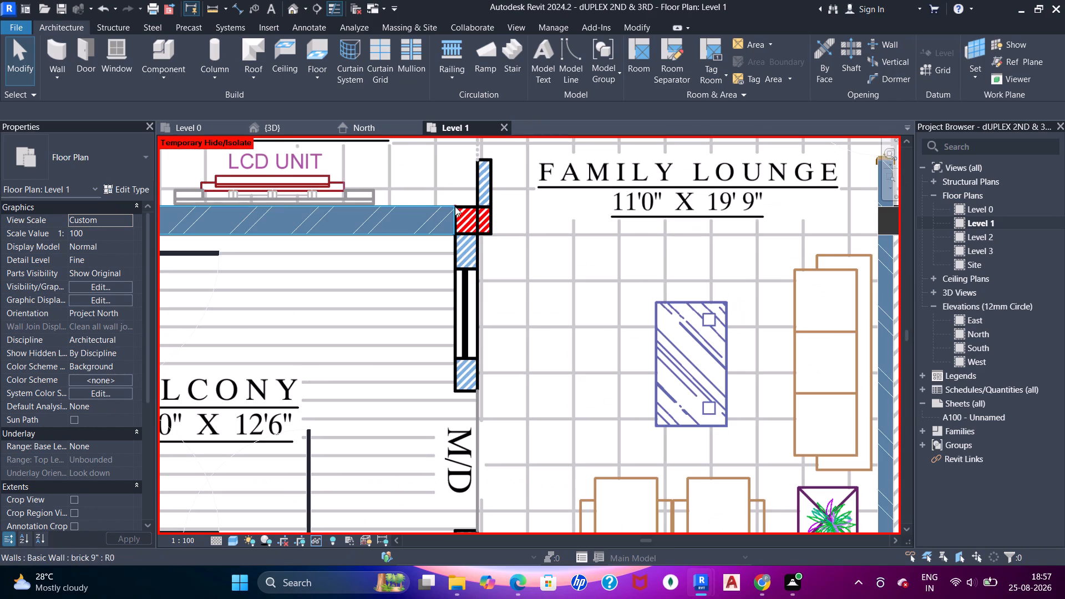
pyautogui.scroll(-3, 479, 241)
pyautogui.moveTo(490, 220); pyautogui.dragTo(490, 257, button='middle')
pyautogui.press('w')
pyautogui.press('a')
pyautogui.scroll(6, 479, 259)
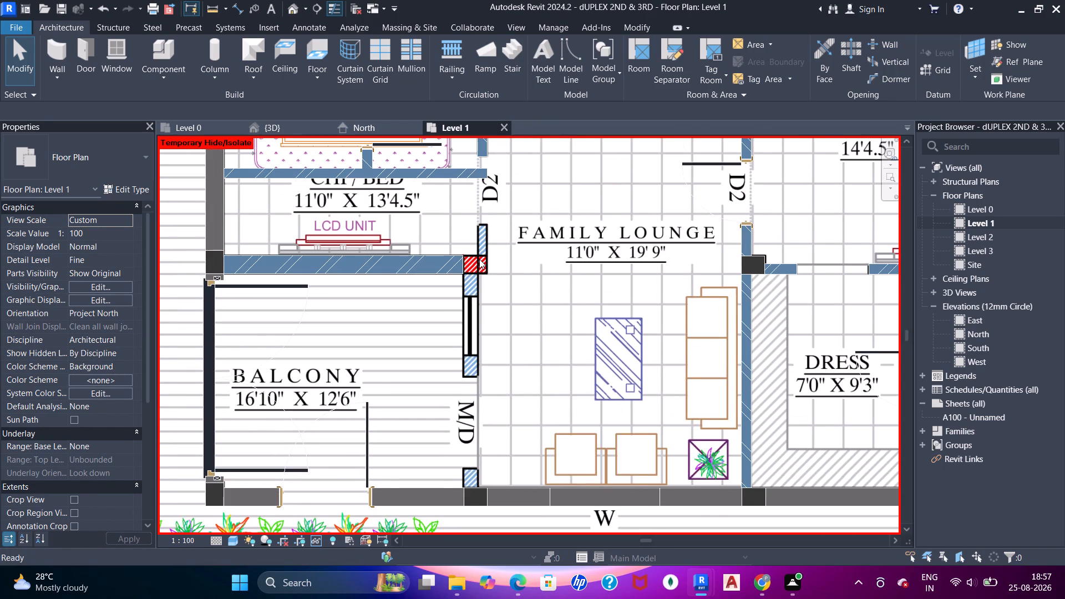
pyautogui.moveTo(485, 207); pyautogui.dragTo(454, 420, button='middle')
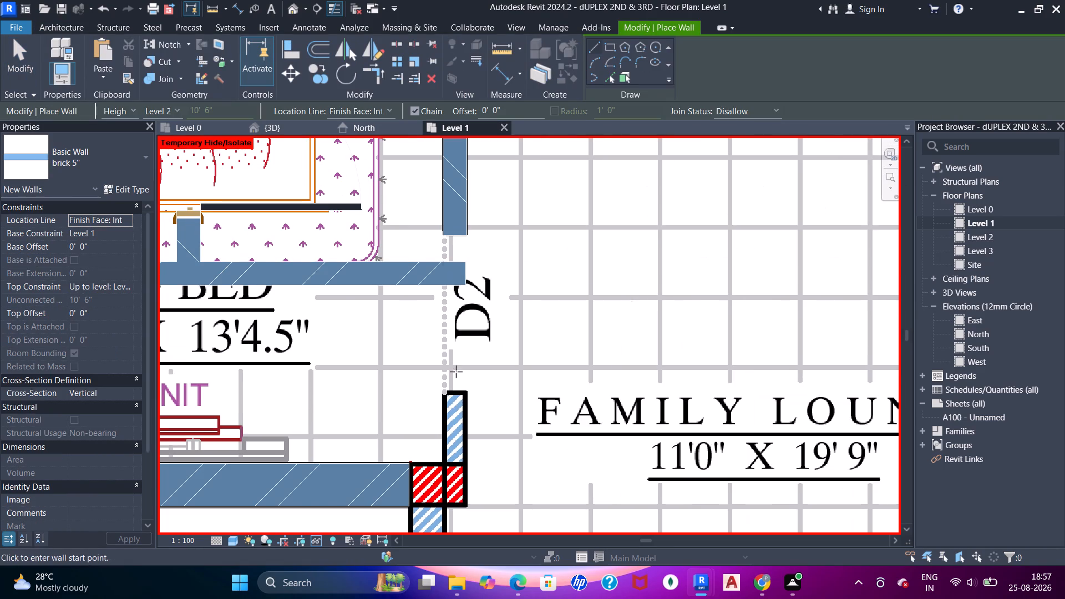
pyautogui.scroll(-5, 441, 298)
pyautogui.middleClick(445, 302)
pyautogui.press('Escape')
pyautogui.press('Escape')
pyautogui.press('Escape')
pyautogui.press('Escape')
# Shorten the horizontal brick 5" wall through CHI/BED at its family lounge end to about 10' 1" long.
pyautogui.click(426, 289)
pyautogui.scroll(5, 438, 288)
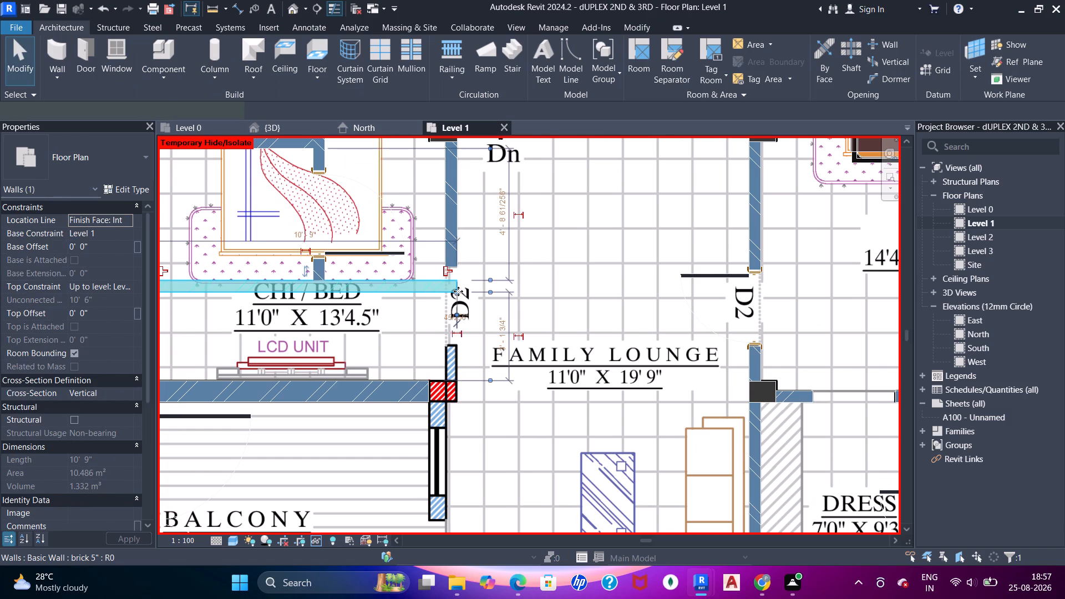
pyautogui.moveTo(474, 295); pyautogui.dragTo(439, 298)
pyautogui.press('Escape')
pyautogui.scroll(-2, 458, 302)
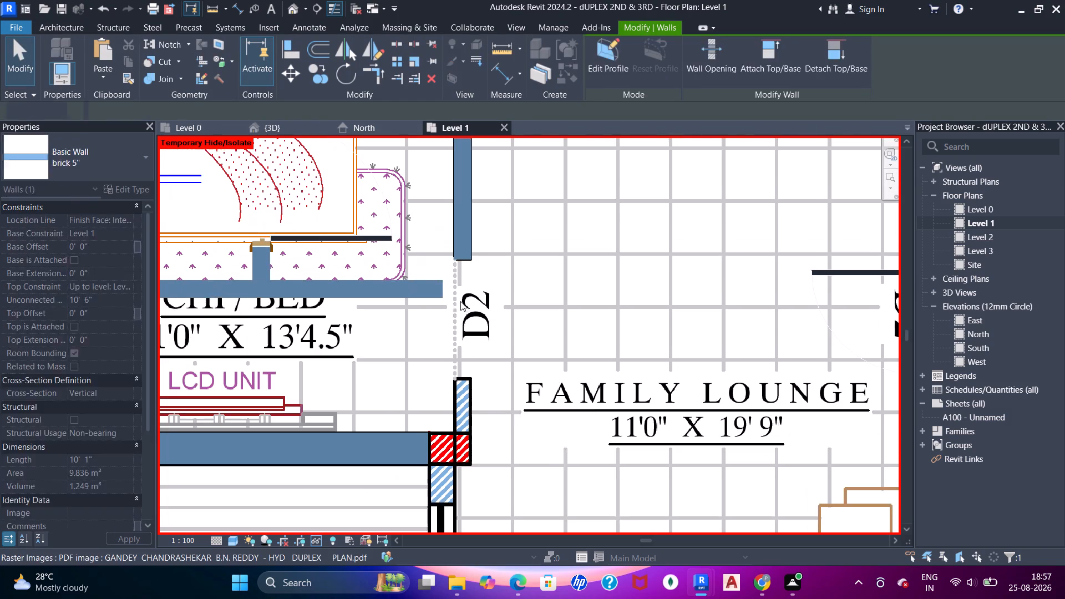
pyautogui.moveTo(460, 304); pyautogui.dragTo(458, 318, button='middle')
pyautogui.press('Escape')
pyautogui.press('Escape')
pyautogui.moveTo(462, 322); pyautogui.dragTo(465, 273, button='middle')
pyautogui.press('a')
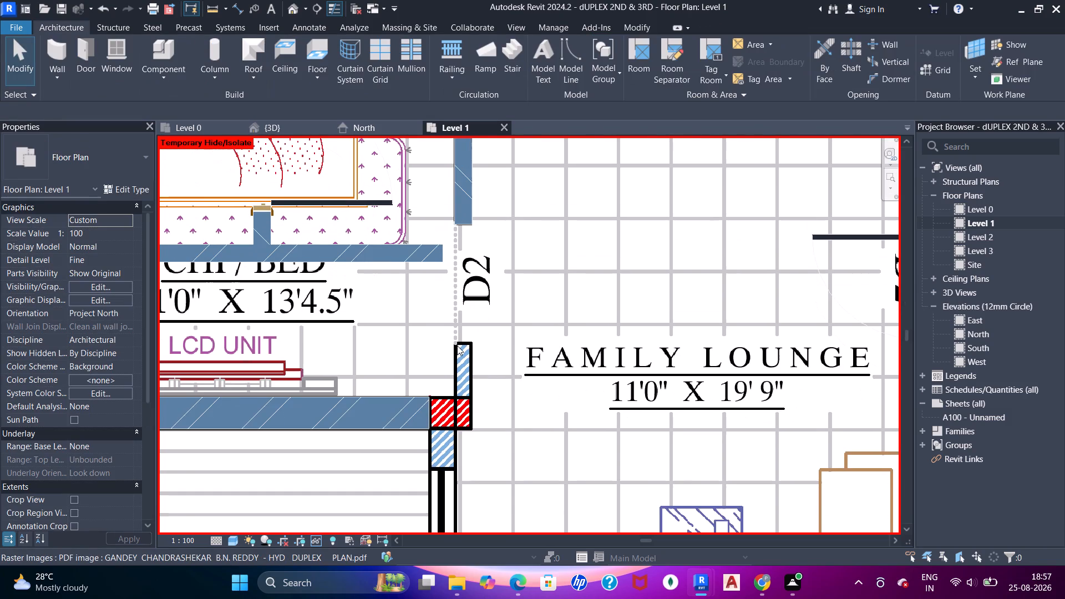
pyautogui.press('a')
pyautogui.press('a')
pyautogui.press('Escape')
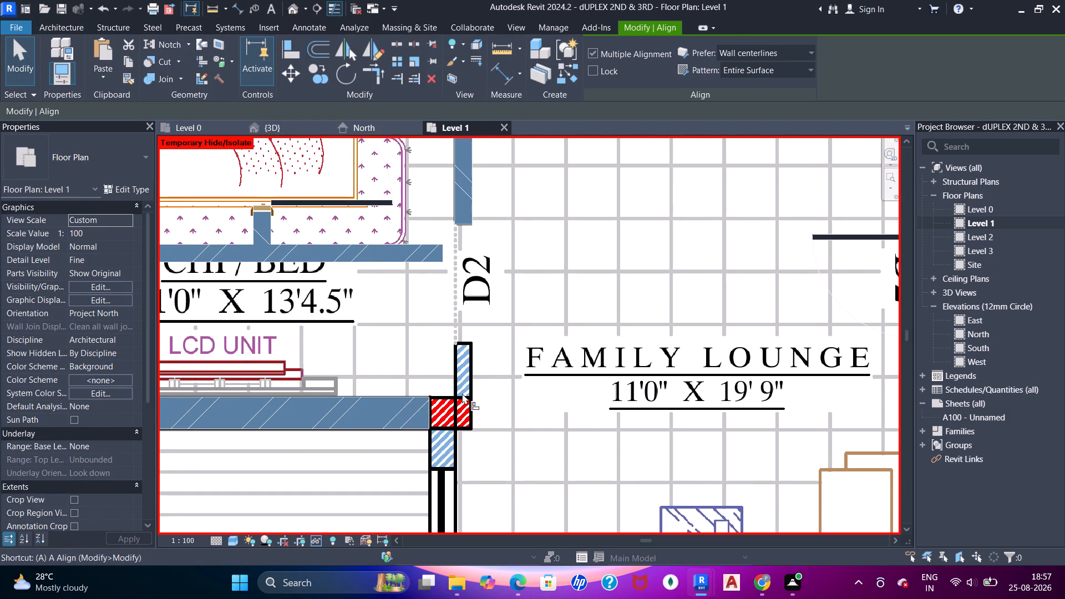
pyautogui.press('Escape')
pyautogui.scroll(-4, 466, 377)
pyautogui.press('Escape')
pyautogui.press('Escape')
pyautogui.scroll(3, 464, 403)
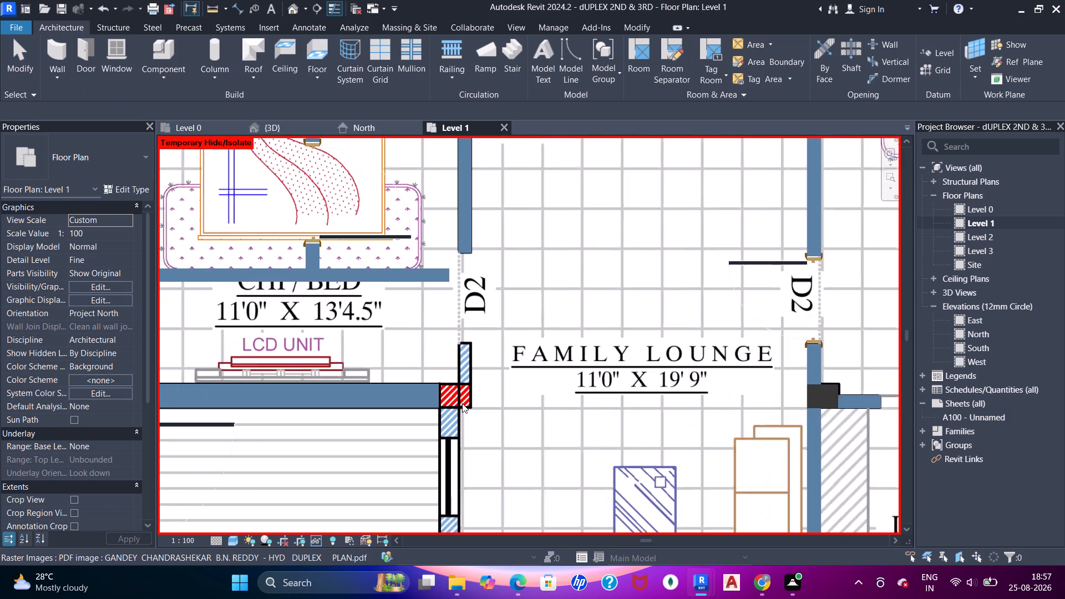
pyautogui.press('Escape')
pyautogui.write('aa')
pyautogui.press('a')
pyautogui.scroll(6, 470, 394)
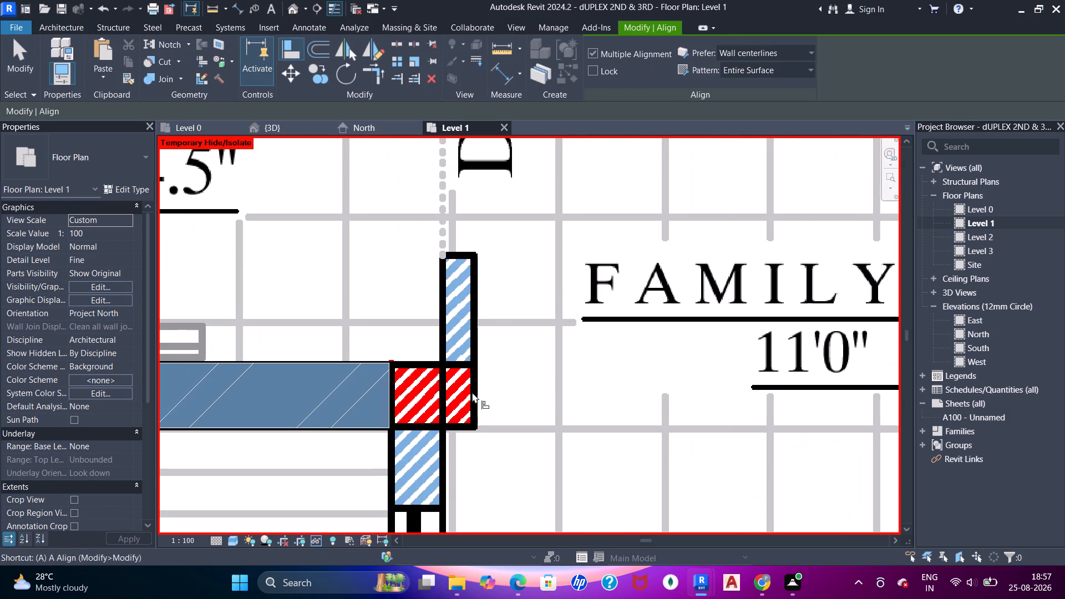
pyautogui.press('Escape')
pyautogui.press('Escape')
# Extend the brick 9" wall between CHI/BED and the balcony across the plan's red column to its outer family lounge edge.
pyautogui.click(381, 397)
pyautogui.scroll(-2, 393, 417)
pyautogui.moveTo(393, 412); pyautogui.dragTo(393, 290, button='middle')
pyautogui.scroll(4, 403, 285)
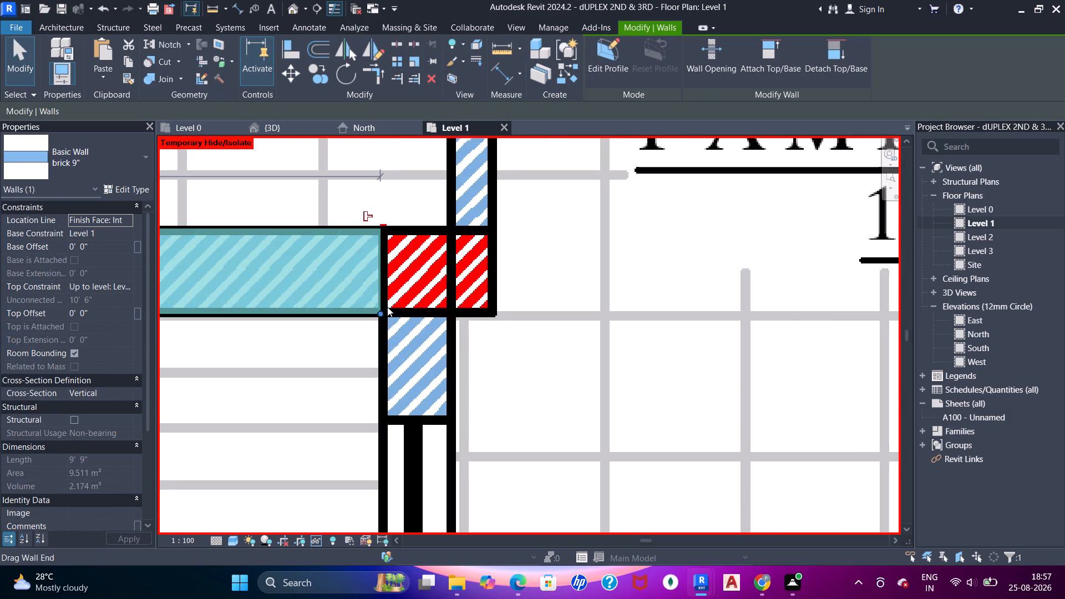
pyautogui.moveTo(380, 314); pyautogui.dragTo(495, 309)
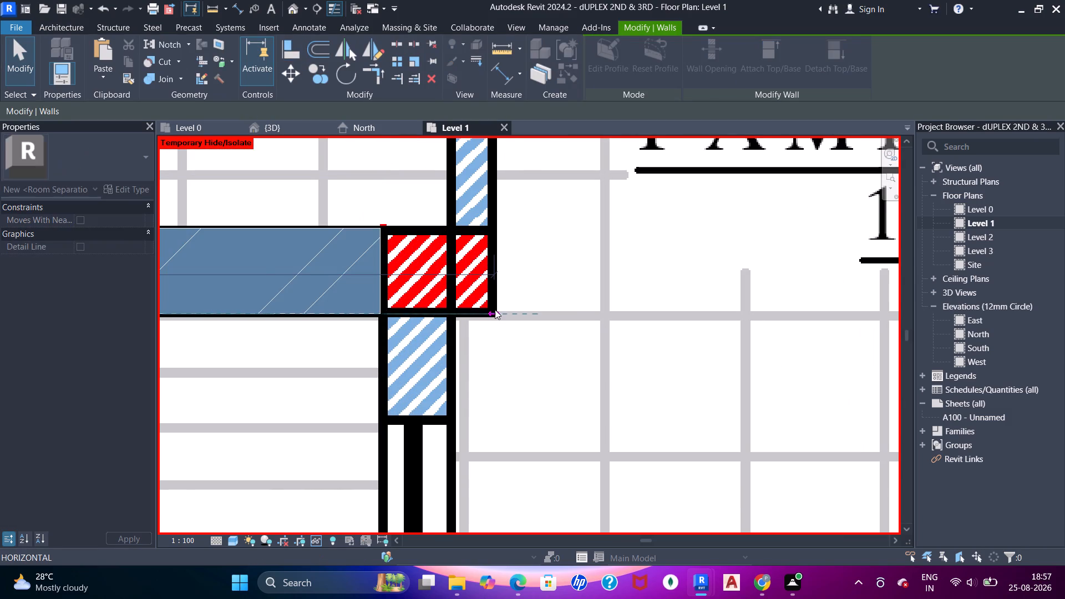
pyautogui.moveTo(495, 309); pyautogui.dragTo(495, 318)
pyautogui.scroll(-3, 492, 290)
pyautogui.moveTo(490, 205); pyautogui.dragTo(468, 342, button='middle')
pyautogui.press('Escape')
# Align the lower end of the wall between CHI/BED and the family lounge with the brick 9" wall's CHI/BED-side face.
pyautogui.scroll(-4, 464, 329)
pyautogui.moveTo(454, 281); pyautogui.dragTo(457, 332, button='middle')
pyautogui.press('a')
pyautogui.press('a')
pyautogui.press('a')
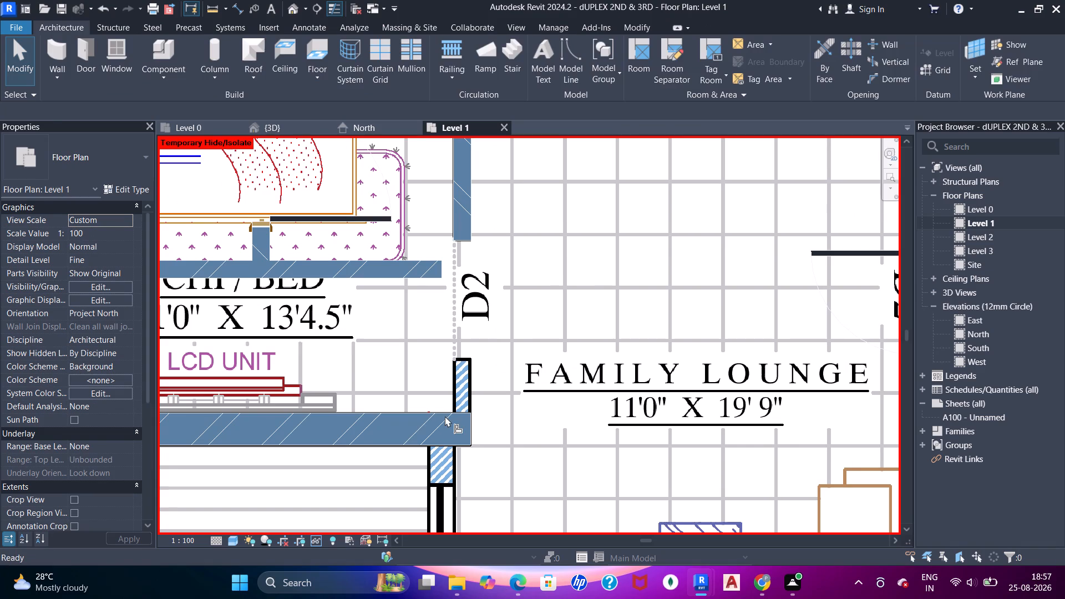
pyautogui.click(460, 410)
pyautogui.click(467, 245)
pyautogui.scroll(-4, 471, 242)
pyautogui.moveTo(447, 252); pyautogui.dragTo(459, 250, button='middle')
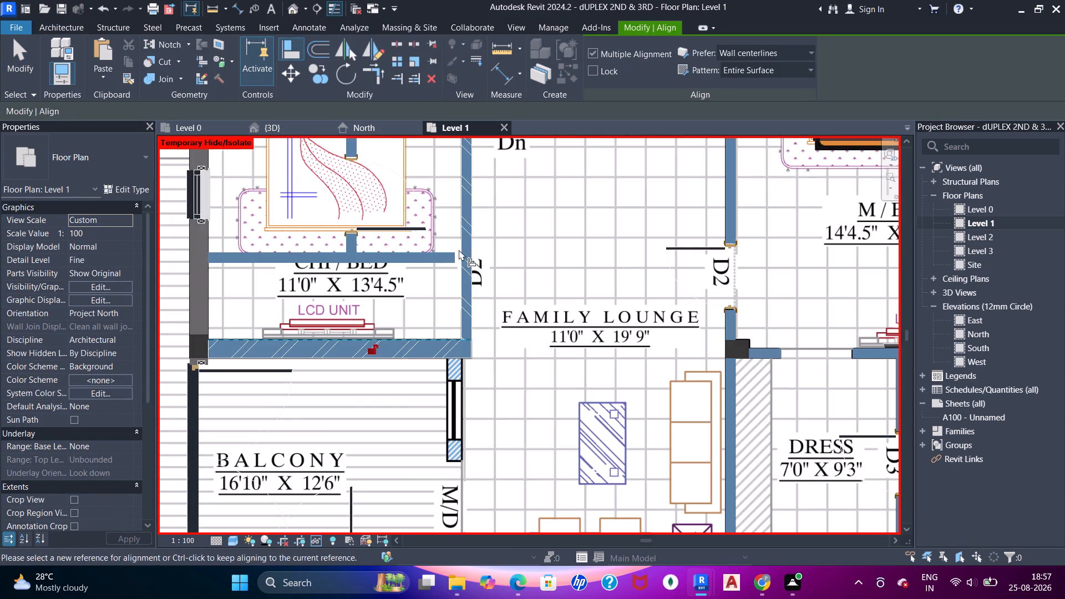
pyautogui.moveTo(459, 250); pyautogui.dragTo(438, 252, button='middle')
pyautogui.press('Escape')
pyautogui.press('Escape')
# Create a similar door from the M/BED D4 door and place it at the CHI/BED D2 opening, swinging into the family lounge.
pyautogui.scroll(-2, 449, 254)
pyautogui.moveTo(461, 278); pyautogui.dragTo(447, 330, button='middle')
pyautogui.scroll(5, 447, 330)
pyautogui.scroll(-5, 447, 331)
pyautogui.moveTo(501, 328); pyautogui.dragTo(468, 280, button='middle')
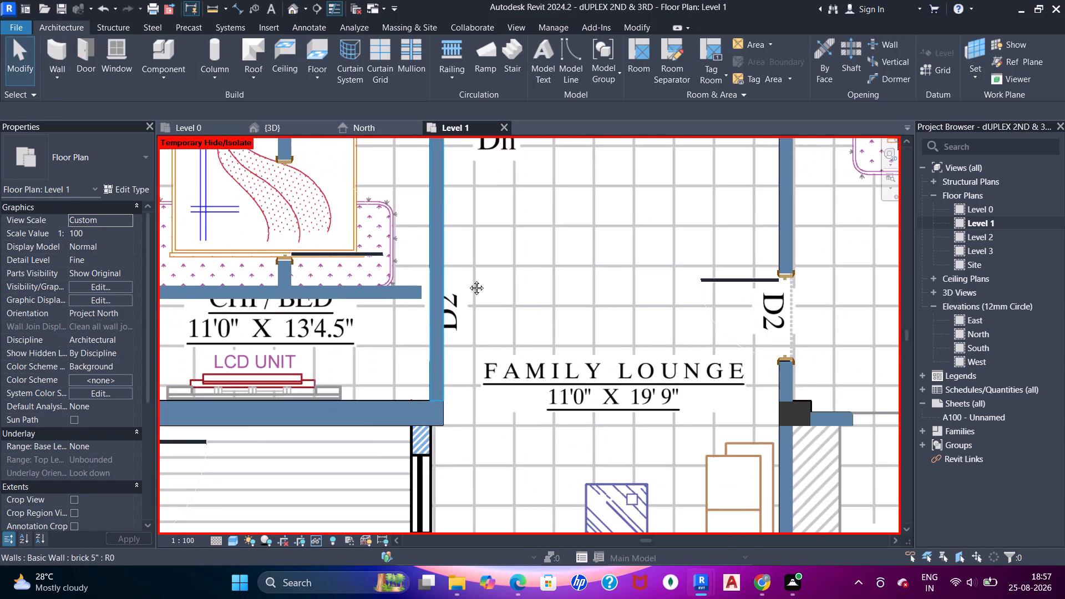
pyautogui.moveTo(468, 280); pyautogui.dragTo(460, 256, button='middle')
pyautogui.click(604, 241)
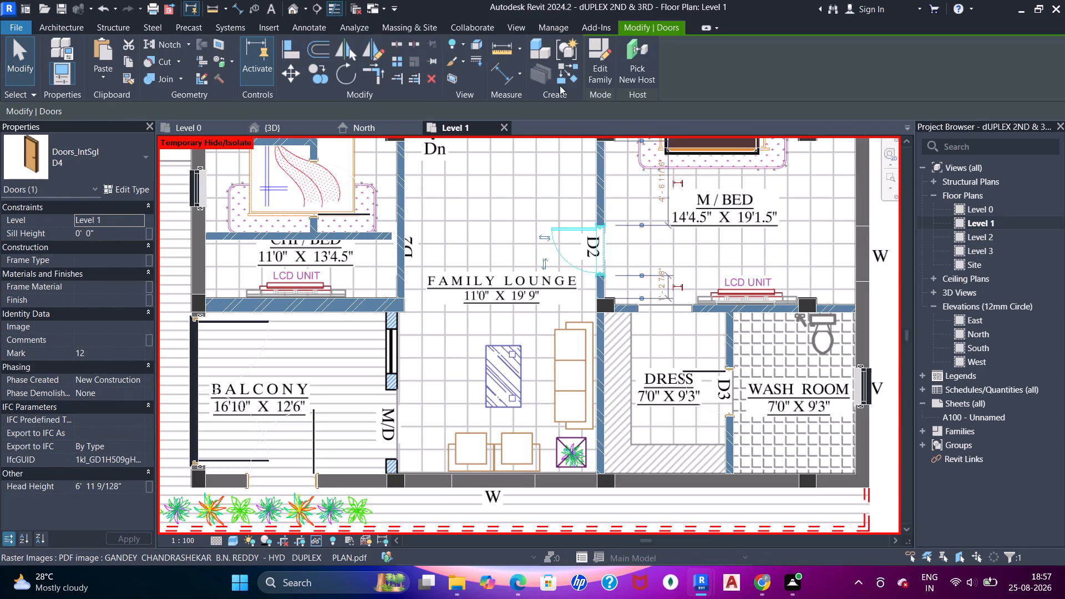
pyautogui.click(566, 71)
pyautogui.scroll(5, 399, 248)
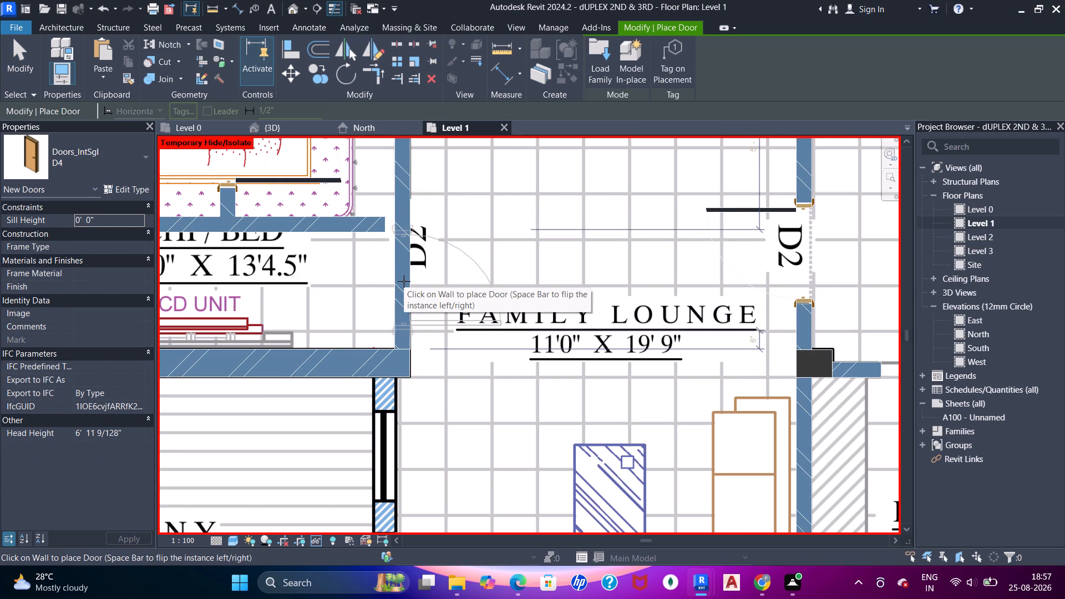
pyautogui.click(404, 281)
pyautogui.press('Escape')
pyautogui.press('Escape')
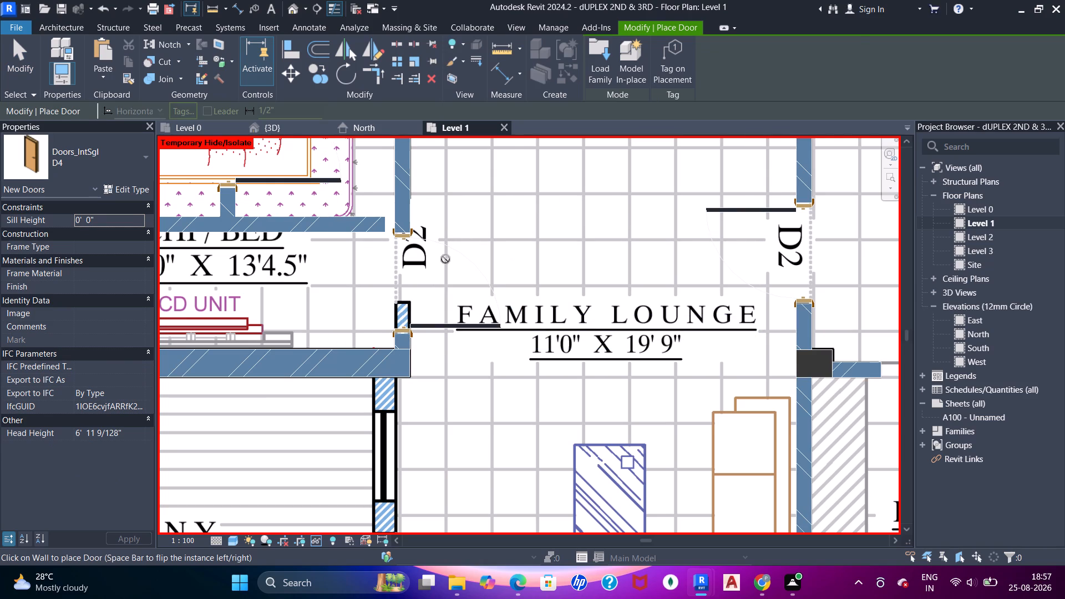
pyautogui.press('Escape')
pyautogui.press('Escape')
pyautogui.press('Escape')
pyautogui.press('Escape')
pyautogui.press('Escape')
# Nudge the CHI/BED D4 door along its wall, away from the brick 9" wall, until it lines up with the plan's D2 opening.
pyautogui.click(448, 250)
pyautogui.scroll(4, 448, 251)
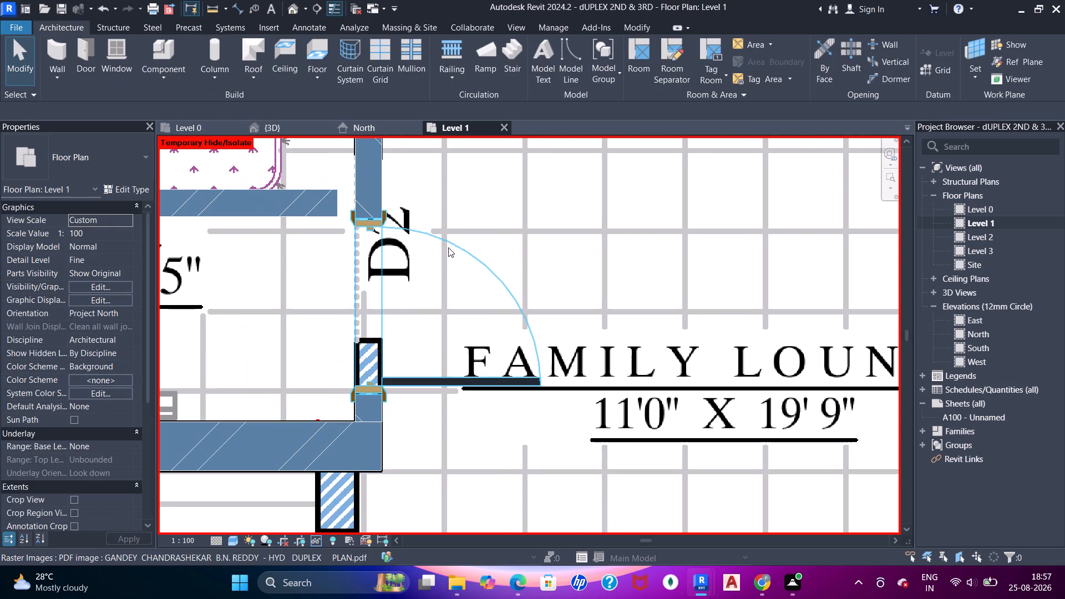
pyautogui.click(448, 247)
pyautogui.press('Up')
pyautogui.press('Up')
pyautogui.press('Up')
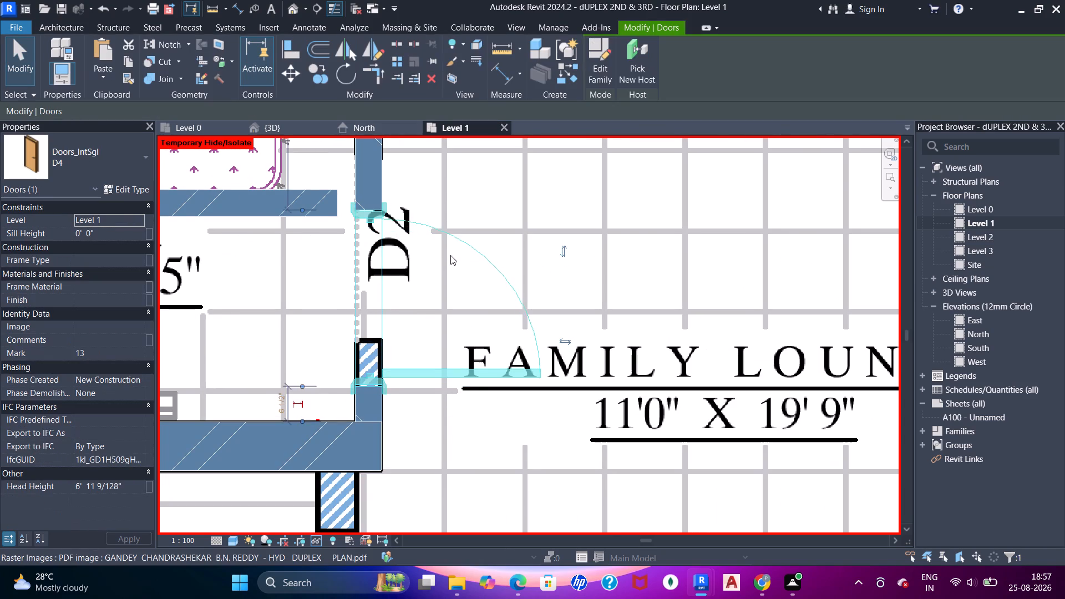
pyautogui.press('Up')
pyautogui.press('Up')
pyautogui.press('Up')
pyautogui.press('Up')
pyautogui.press('Up')
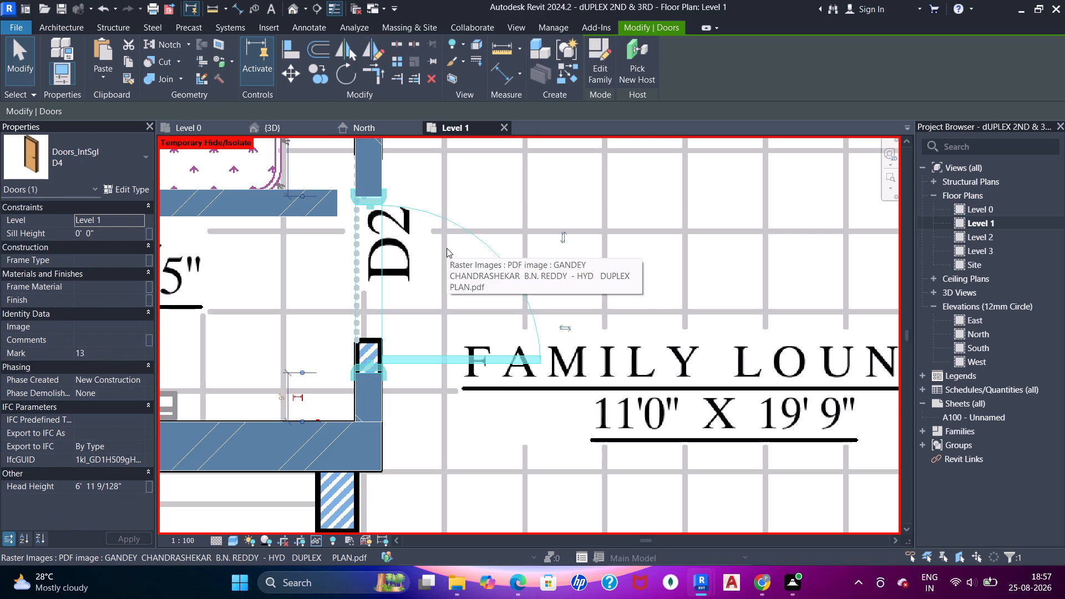
pyautogui.press('Up')
pyautogui.press('Up')
pyautogui.press('Up')
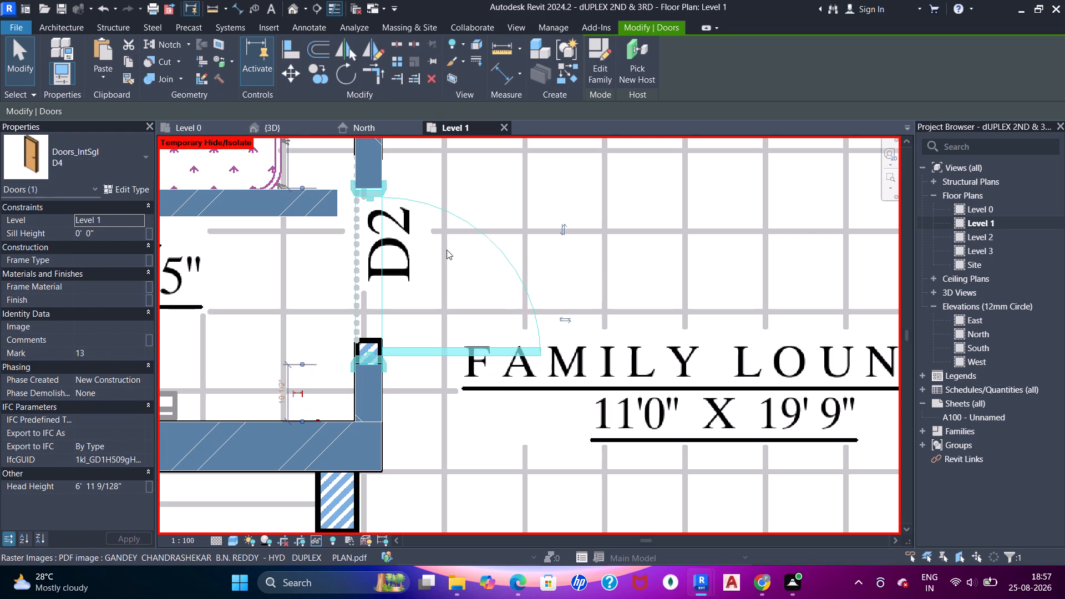
pyautogui.press('Up')
pyautogui.press('Up')
pyautogui.press('Up')
pyautogui.press('Up')
pyautogui.press('Up')
pyautogui.press('Up')
pyautogui.press('Up')
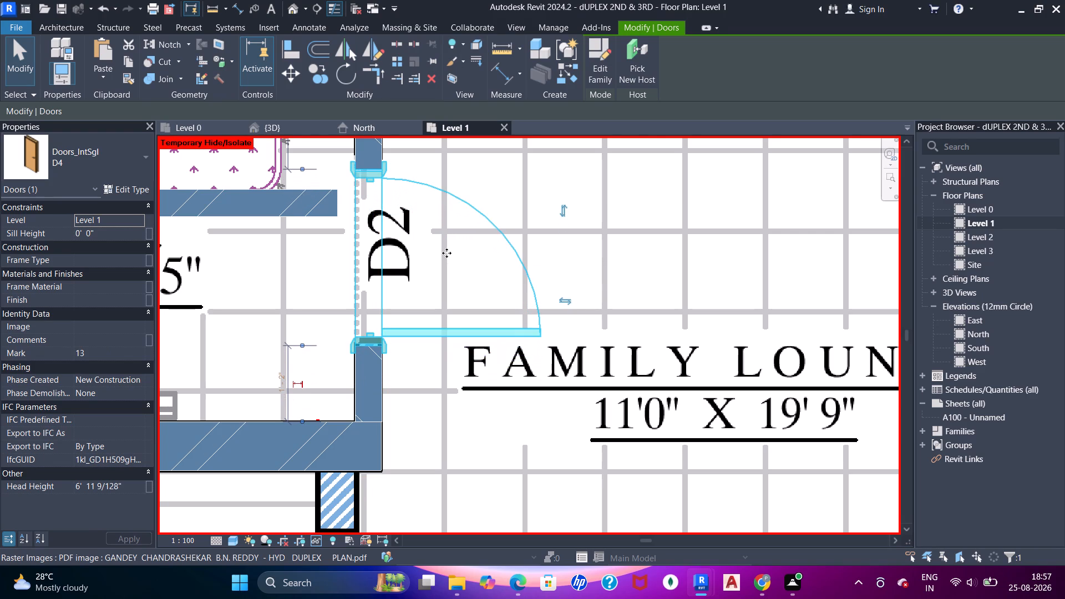
pyautogui.press('Up')
pyautogui.scroll(-5, 447, 253)
pyautogui.moveTo(444, 293); pyautogui.dragTo(443, 309, button='middle')
pyautogui.press('Escape')
pyautogui.press('Escape')
# Delete the horizontal brick 5" wall through the CHI/BED label, the short stub wall meeting it, and the door above the stub.
pyautogui.scroll(-4, 418, 288)
pyautogui.moveTo(402, 265); pyautogui.dragTo(408, 297, button='middle')
pyautogui.scroll(6, 407, 297)
pyautogui.click(402, 293)
pyautogui.scroll(4, 405, 293)
pyautogui.scroll(-6, 405, 293)
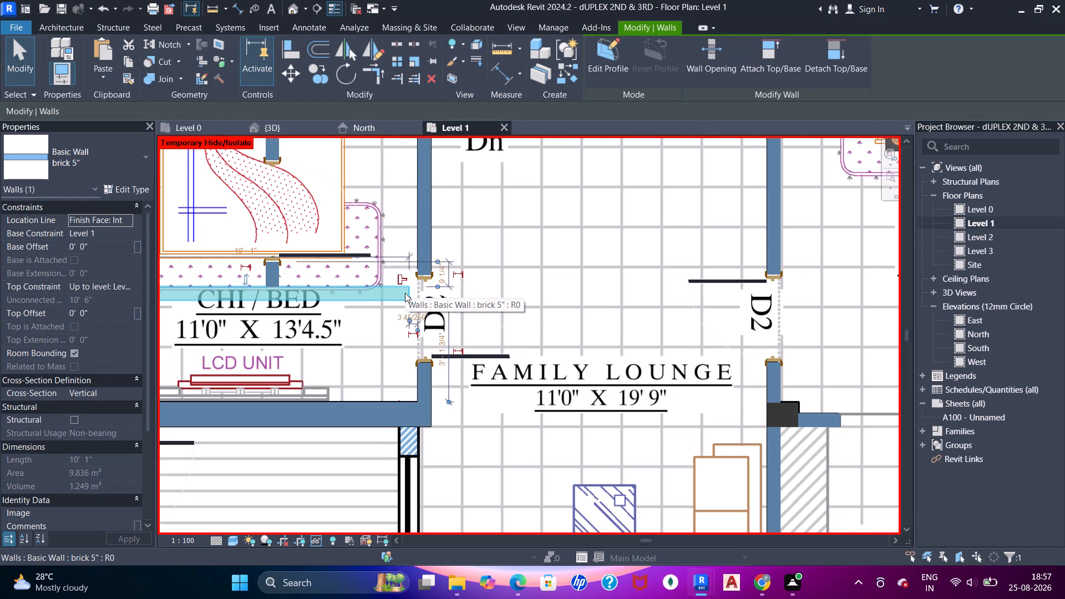
pyautogui.moveTo(346, 307); pyautogui.dragTo(506, 312, button='middle')
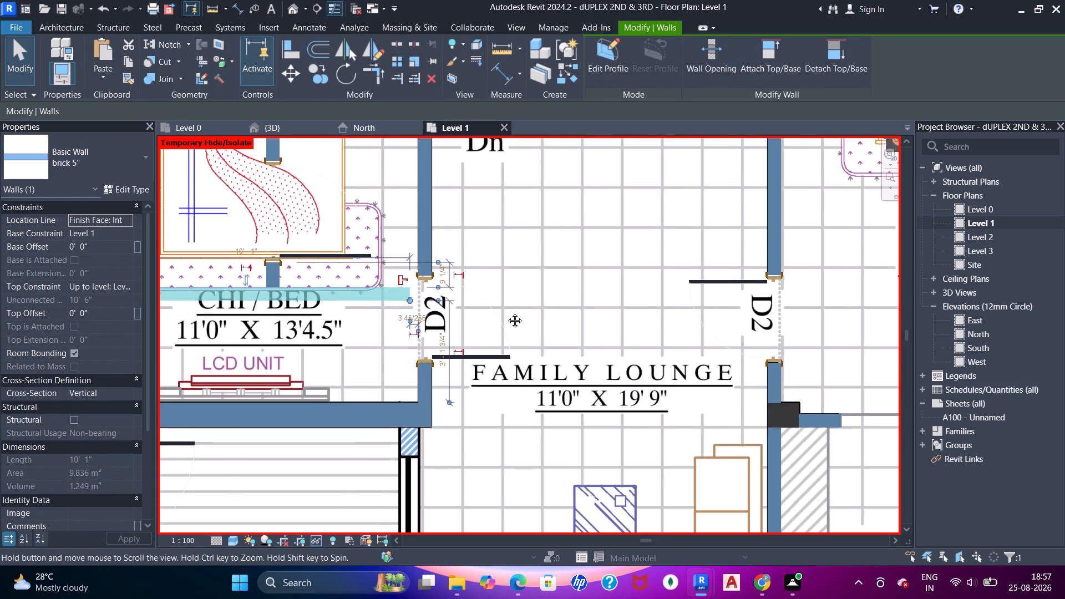
pyautogui.moveTo(506, 312); pyautogui.dragTo(509, 312, button='middle')
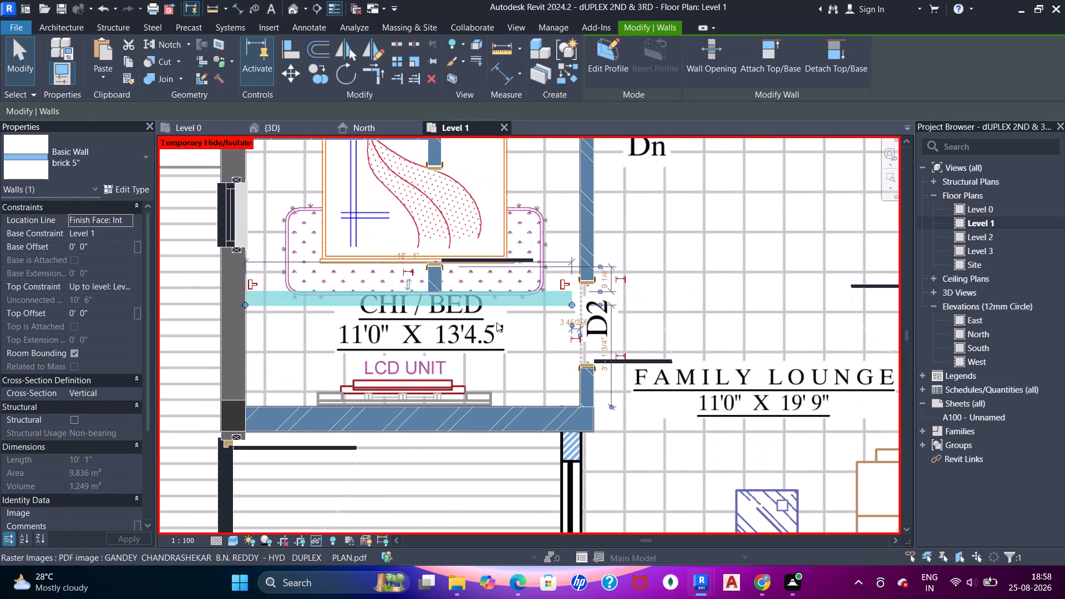
pyautogui.press('Delete')
pyautogui.click(444, 291)
pyautogui.press('Delete')
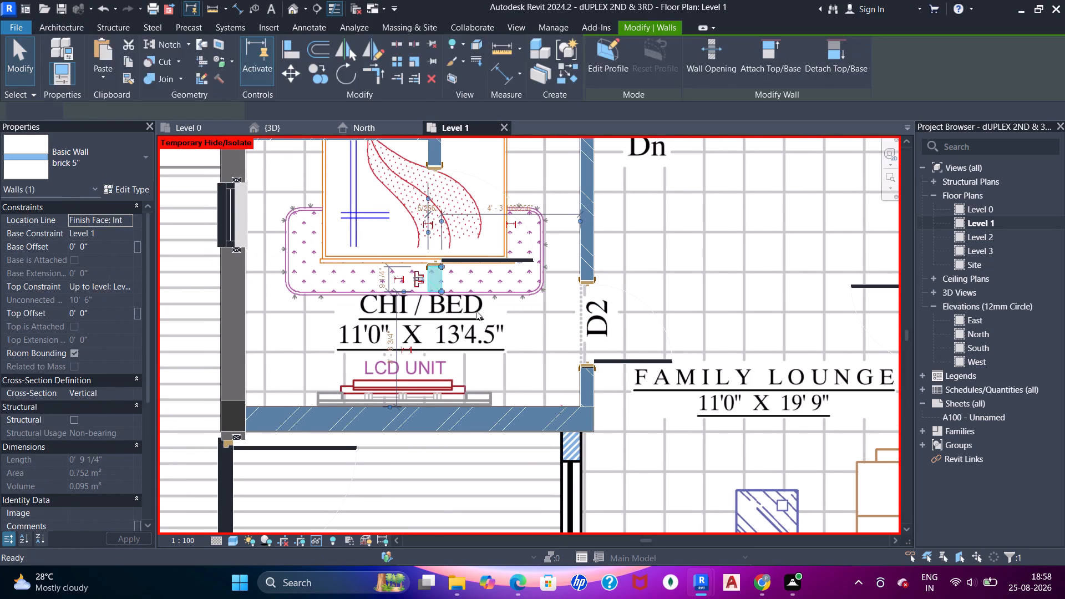
pyautogui.click(437, 260)
pyautogui.press('Delete')
# Delete the remaining vertical and horizontal brick 5" walls crossing the bed in CHI/BED.
pyautogui.moveTo(435, 250); pyautogui.dragTo(423, 389, button='middle')
pyautogui.click(418, 330)
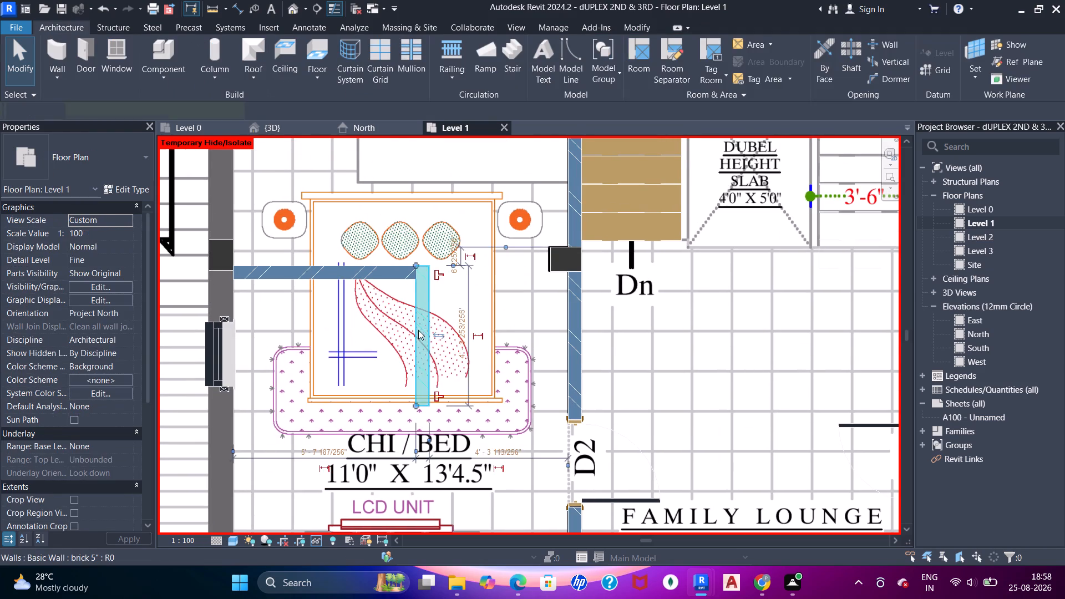
pyautogui.press('Delete')
pyautogui.click(344, 285)
pyautogui.press('Delete')
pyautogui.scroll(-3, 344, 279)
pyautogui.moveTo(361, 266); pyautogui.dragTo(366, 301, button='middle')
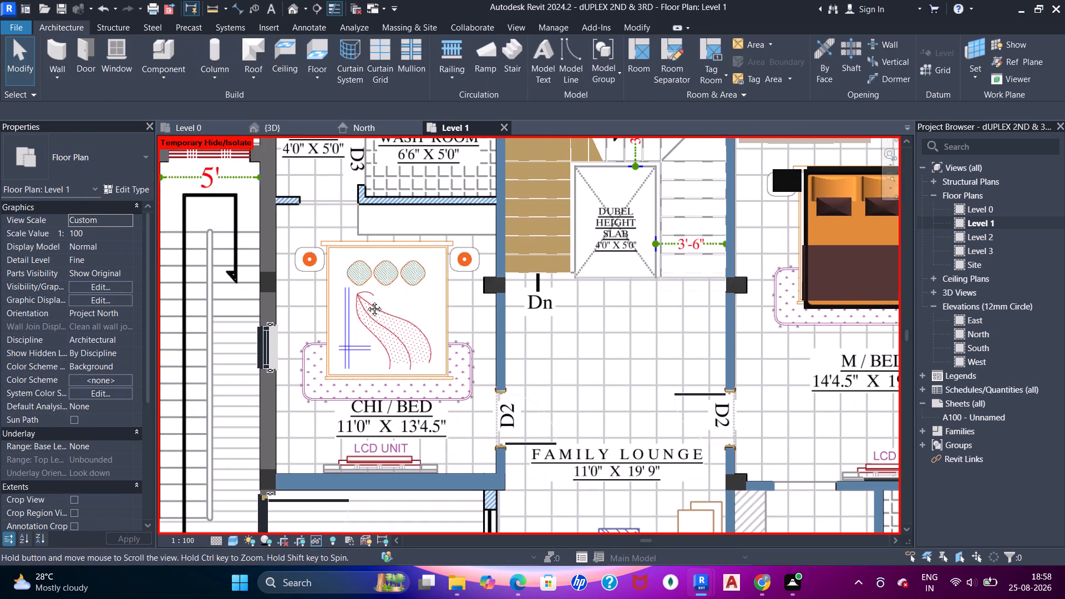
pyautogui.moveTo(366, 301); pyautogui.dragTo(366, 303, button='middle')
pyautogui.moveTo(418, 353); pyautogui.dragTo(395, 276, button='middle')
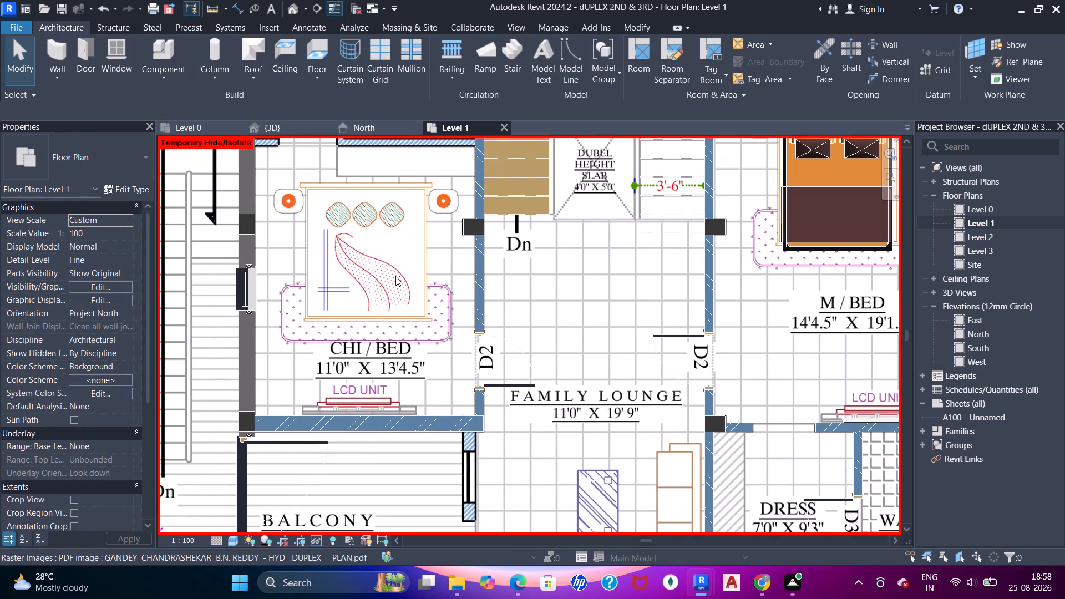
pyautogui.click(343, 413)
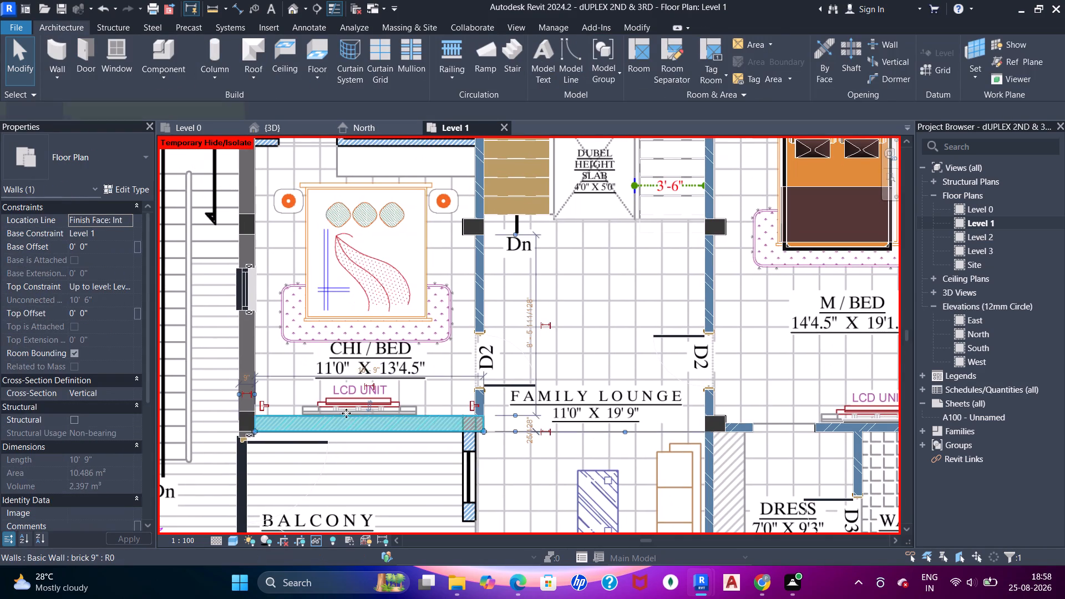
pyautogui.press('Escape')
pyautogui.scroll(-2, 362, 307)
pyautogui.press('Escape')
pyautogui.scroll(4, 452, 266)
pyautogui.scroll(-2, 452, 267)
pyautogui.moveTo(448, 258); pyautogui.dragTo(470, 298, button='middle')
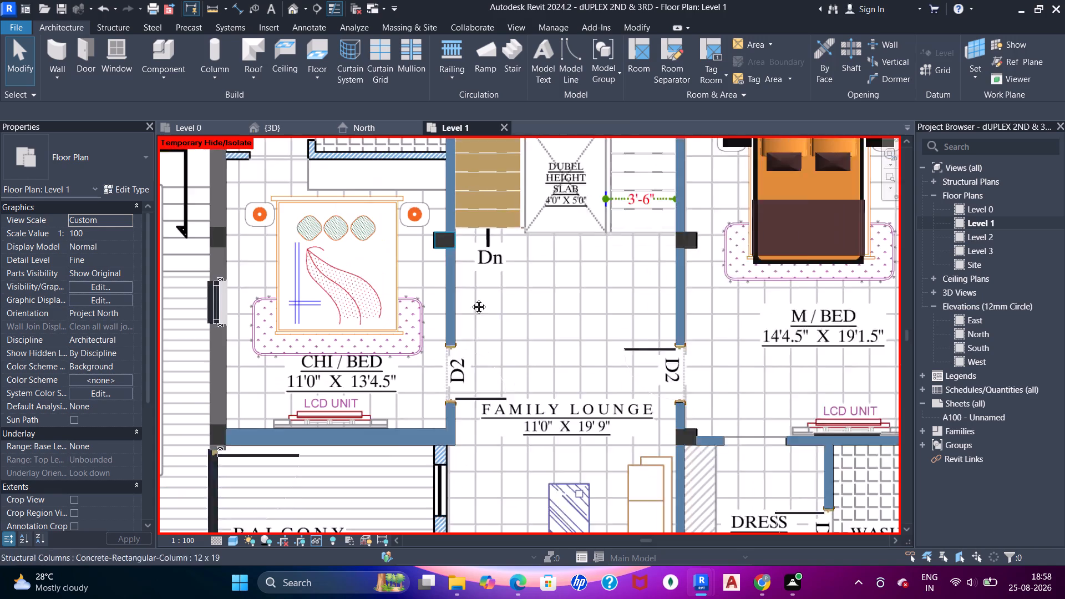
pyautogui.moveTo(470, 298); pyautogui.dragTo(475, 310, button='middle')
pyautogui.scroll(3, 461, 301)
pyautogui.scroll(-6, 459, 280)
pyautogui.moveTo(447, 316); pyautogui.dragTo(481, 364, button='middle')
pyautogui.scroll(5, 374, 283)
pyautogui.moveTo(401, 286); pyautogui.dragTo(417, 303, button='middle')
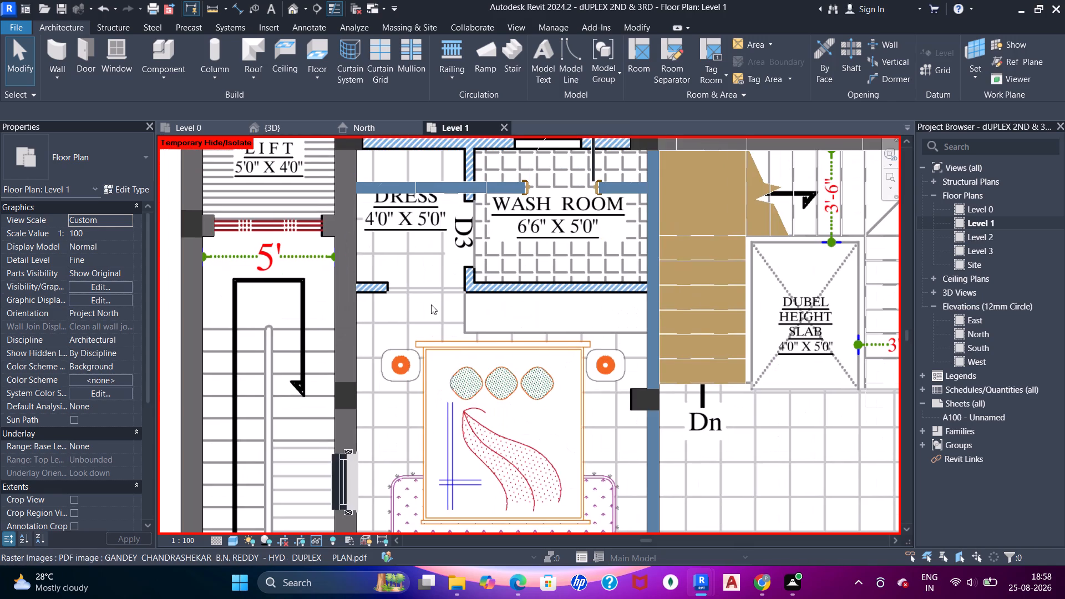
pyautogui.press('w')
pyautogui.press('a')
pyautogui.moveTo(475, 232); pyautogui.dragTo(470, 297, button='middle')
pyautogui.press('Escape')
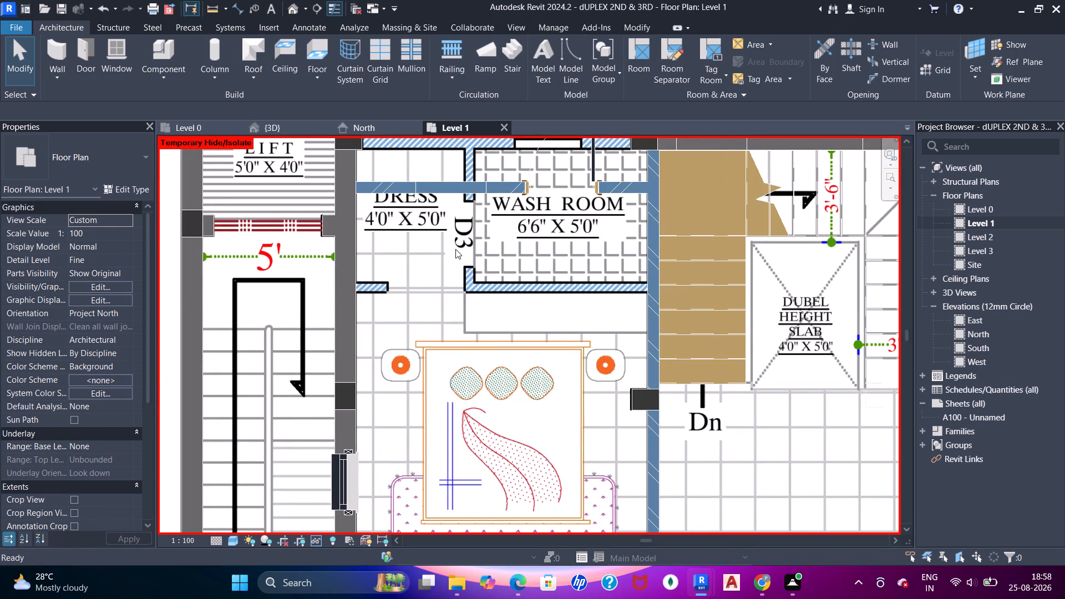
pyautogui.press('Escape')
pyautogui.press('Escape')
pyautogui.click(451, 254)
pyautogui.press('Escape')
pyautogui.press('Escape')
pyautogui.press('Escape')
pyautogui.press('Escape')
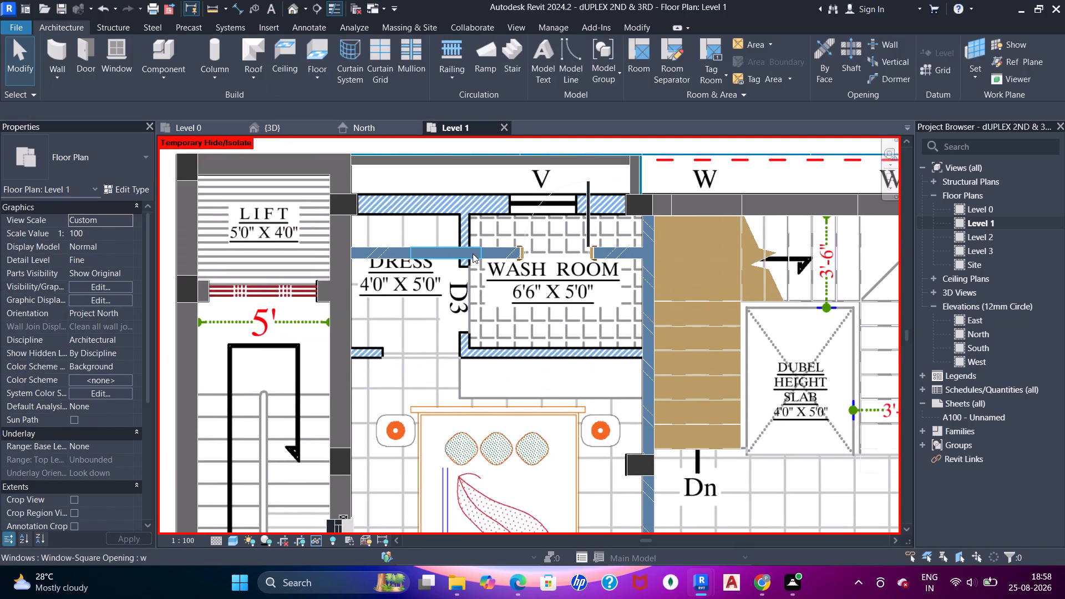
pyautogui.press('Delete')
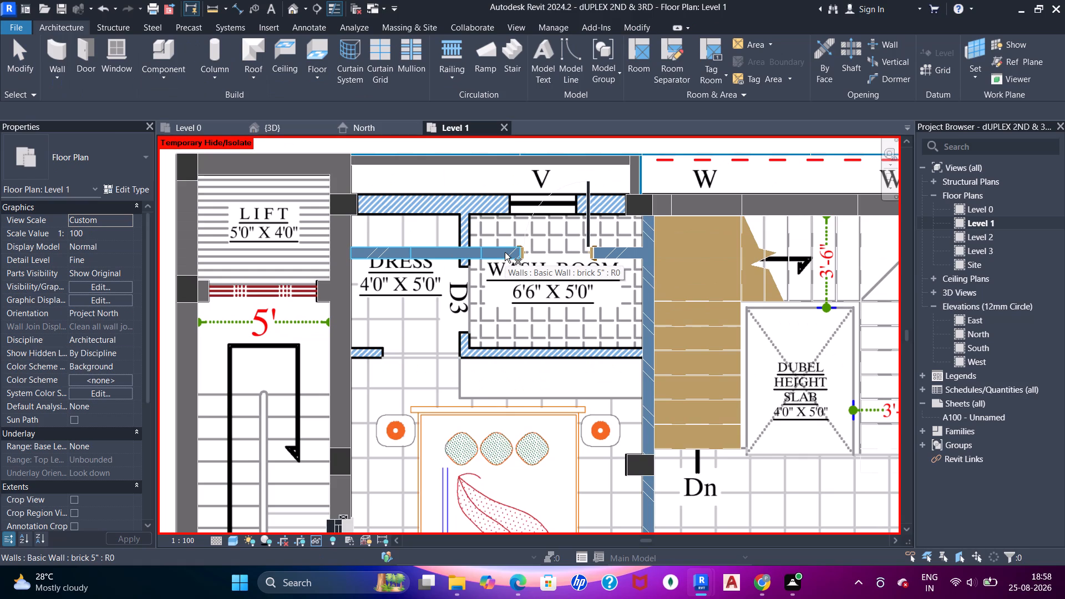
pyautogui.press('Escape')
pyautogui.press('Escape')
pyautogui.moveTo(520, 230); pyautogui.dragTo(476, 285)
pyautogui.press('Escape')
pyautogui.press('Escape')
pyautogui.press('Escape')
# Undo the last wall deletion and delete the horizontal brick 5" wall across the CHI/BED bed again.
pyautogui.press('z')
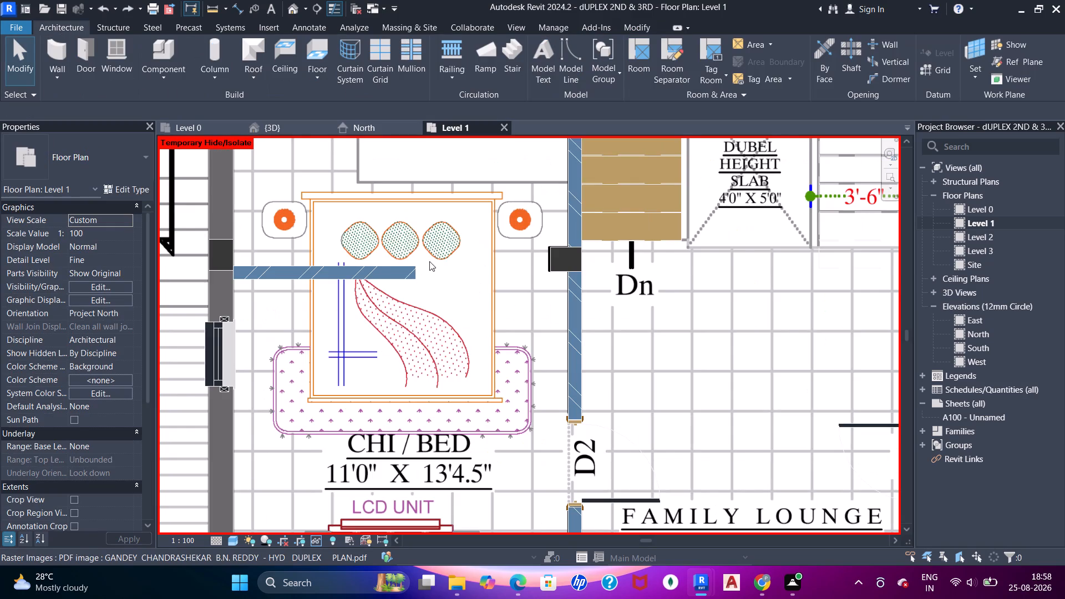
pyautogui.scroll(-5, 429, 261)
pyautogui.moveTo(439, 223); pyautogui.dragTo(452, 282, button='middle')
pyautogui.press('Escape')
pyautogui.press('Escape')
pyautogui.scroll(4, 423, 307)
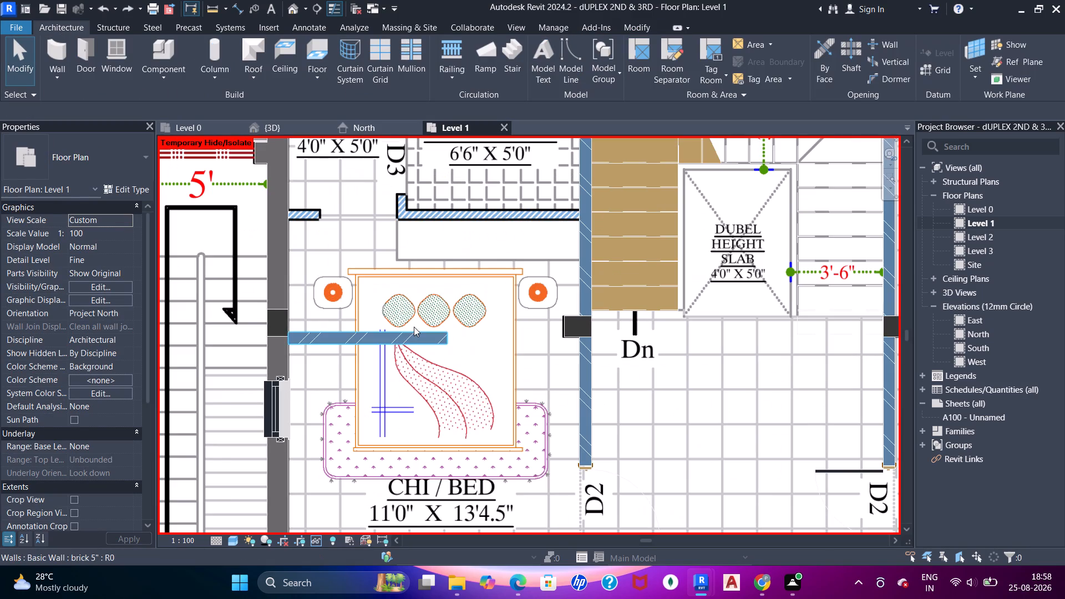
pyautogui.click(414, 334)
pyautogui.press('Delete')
# Delete the window opening, D3 door and brick 5" wall pieces running across the dress and wash room beside CHI/BED.
pyautogui.scroll(-3, 413, 318)
pyautogui.moveTo(428, 242); pyautogui.dragTo(433, 418, button='middle')
pyautogui.scroll(5, 398, 361)
pyautogui.click(400, 357)
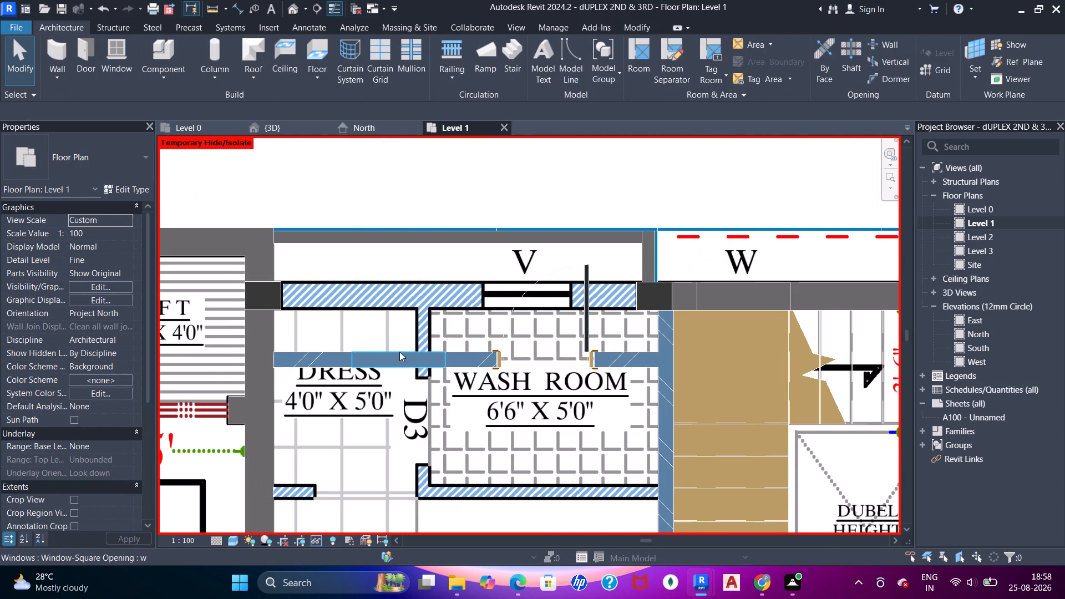
pyautogui.press('Delete')
pyautogui.click(461, 362)
pyautogui.press('Delete')
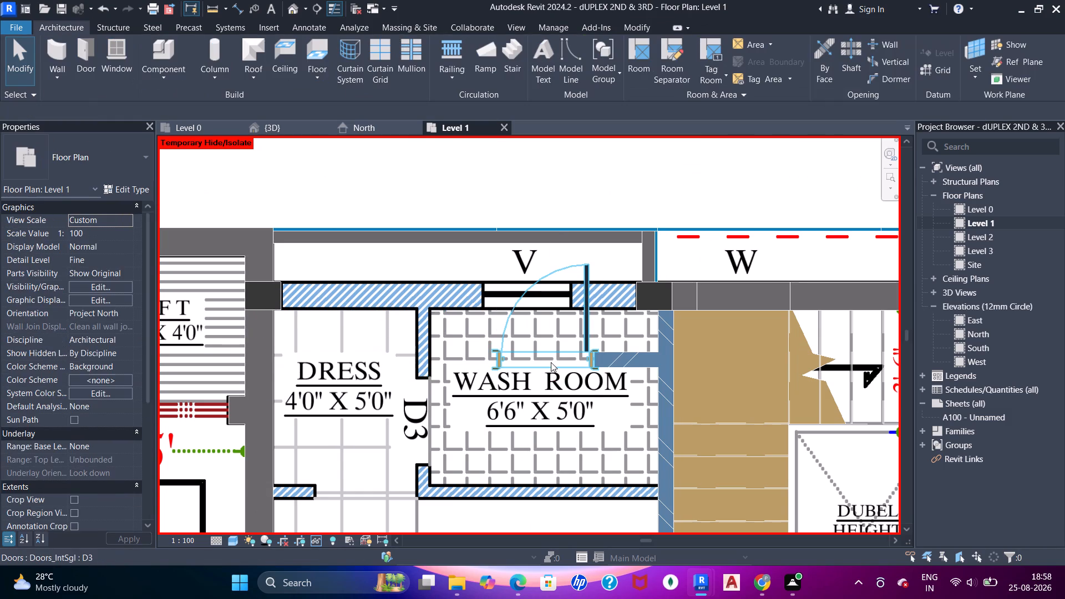
pyautogui.click(551, 362)
pyautogui.press('Delete')
pyautogui.click(605, 360)
pyautogui.press('Delete')
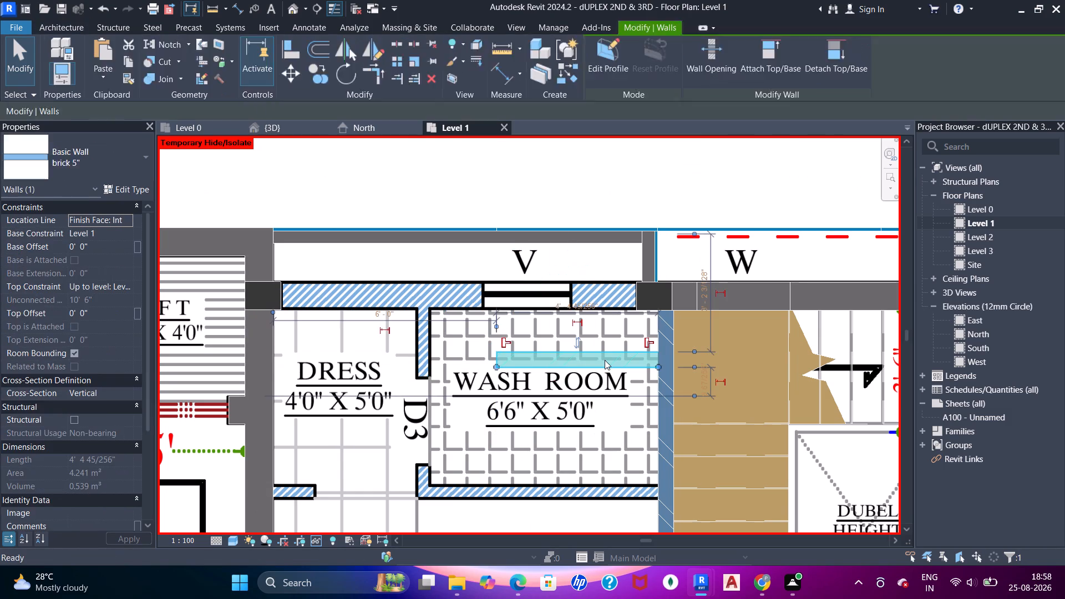
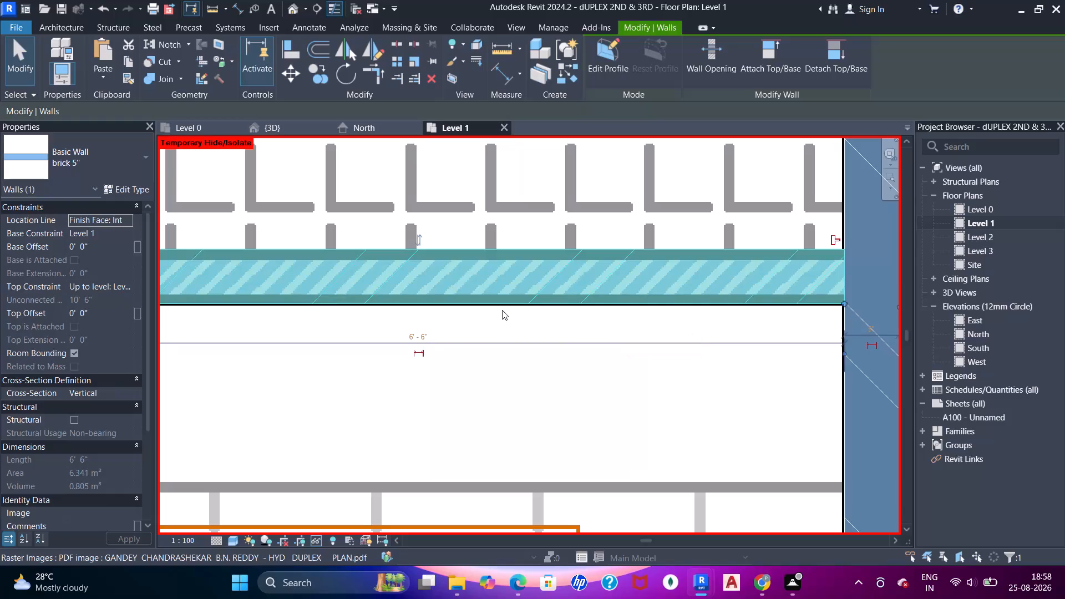
# Nudge the horizontal brick 5" wall below the wash room vertically in fine increments to match the PDF plan's wall lines.
pyautogui.press('Down')
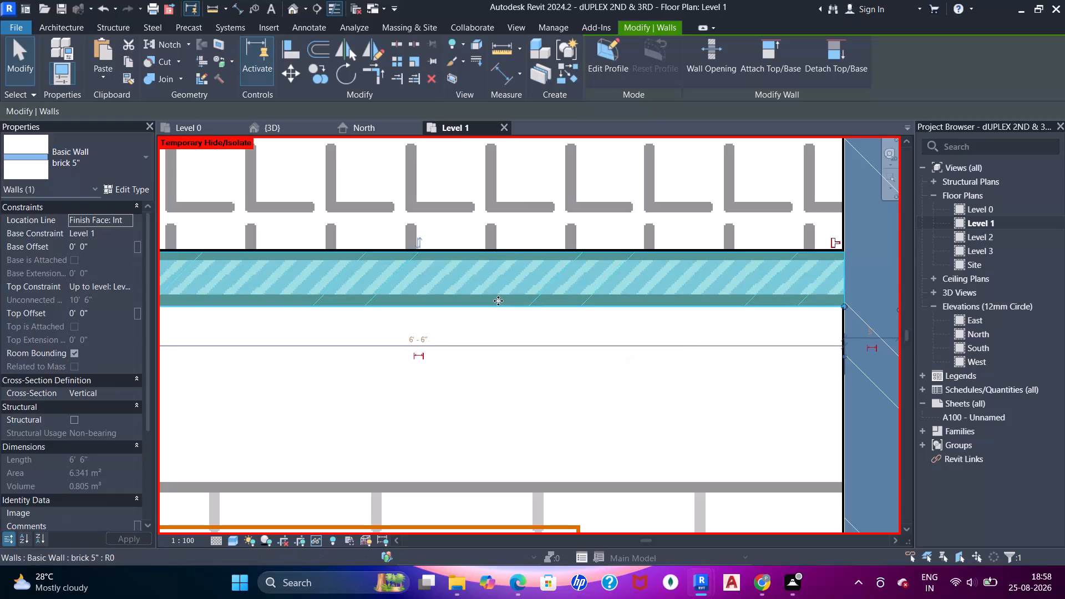
pyautogui.scroll(10, 498, 300)
pyautogui.moveTo(494, 232); pyautogui.dragTo(537, 439, button='middle')
pyautogui.scroll(5, 481, 314)
pyautogui.press('Up')
pyautogui.press('Up')
pyautogui.press('Up')
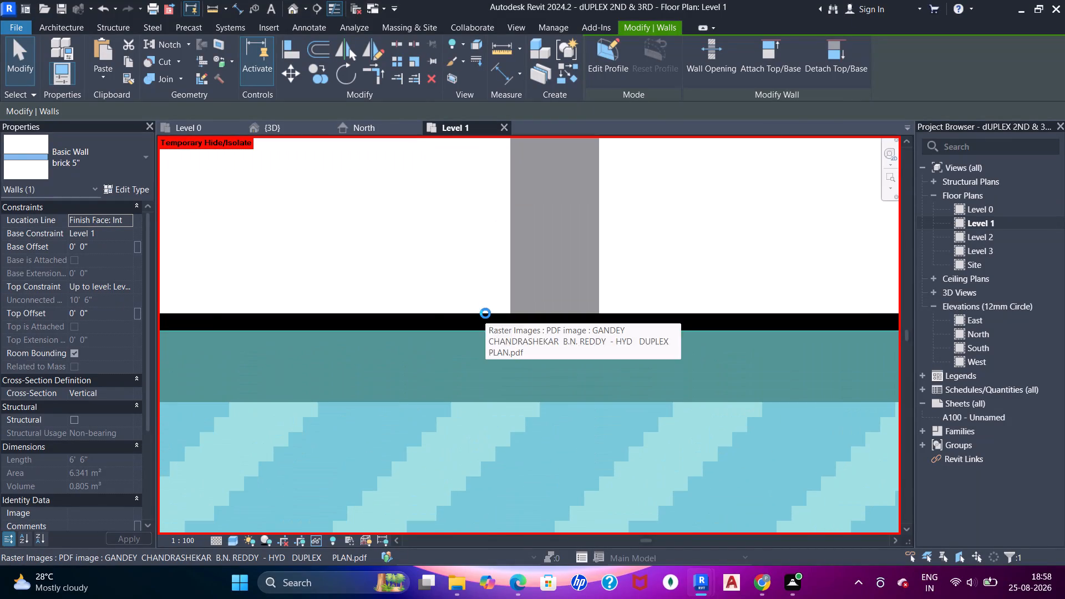
pyautogui.press('Up')
pyautogui.press('Up')
pyautogui.press('Up')
pyautogui.press('Up')
pyautogui.scroll(-17, 486, 313)
pyautogui.moveTo(484, 312); pyautogui.dragTo(498, 321, button='middle')
pyautogui.press('Escape')
pyautogui.press('Escape')
# Shorten the left end of the horizontal brick 5" wall below the wash room, clearing the short vertical wall piece below D3.
pyautogui.scroll(-4, 378, 296)
pyautogui.moveTo(379, 301); pyautogui.dragTo(552, 302, button='middle')
pyautogui.scroll(5, 479, 319)
pyautogui.click(468, 318)
pyautogui.scroll(-3, 480, 296)
pyautogui.moveTo(481, 295); pyautogui.dragTo(484, 309, button='middle')
pyautogui.press('Escape')
pyautogui.scroll(5, 399, 337)
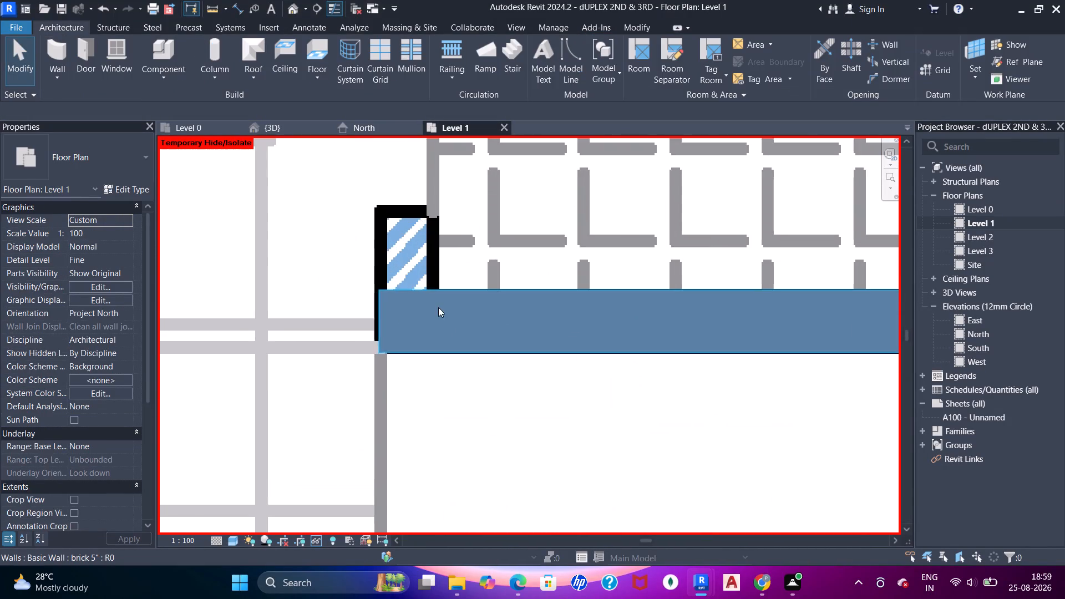
pyautogui.click(438, 307)
pyautogui.scroll(4, 409, 327)
pyautogui.scroll(2, 383, 368)
pyautogui.scroll(-4, 382, 368)
pyautogui.moveTo(420, 295); pyautogui.dragTo(426, 322, button='middle')
pyautogui.press('Escape')
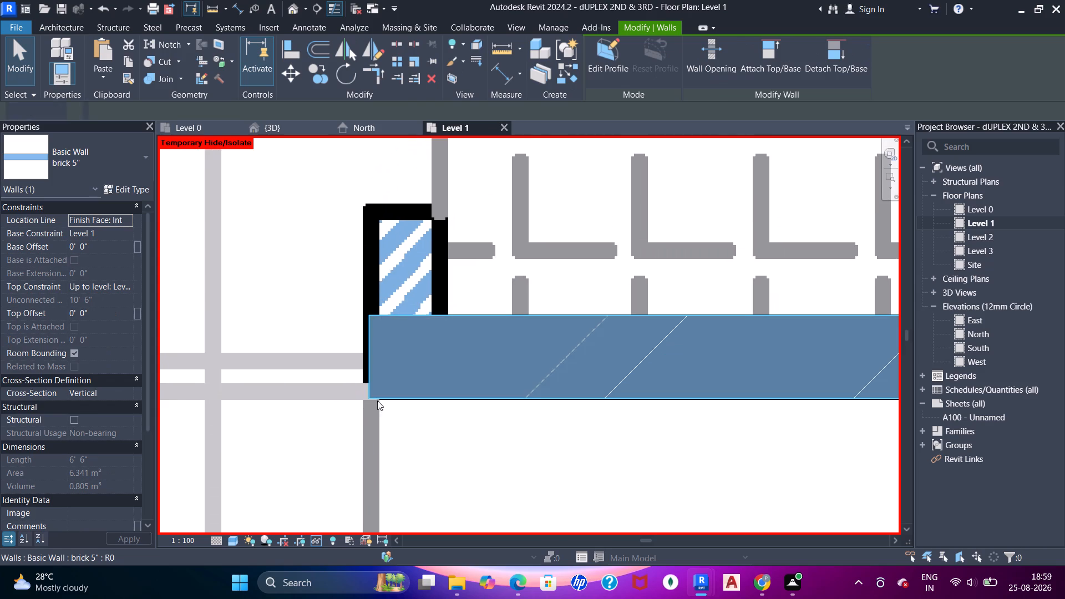
pyautogui.press('Escape')
pyautogui.click(392, 339)
pyautogui.scroll(5, 363, 403)
pyautogui.click(396, 373)
pyautogui.moveTo(379, 389); pyautogui.dragTo(379, 388)
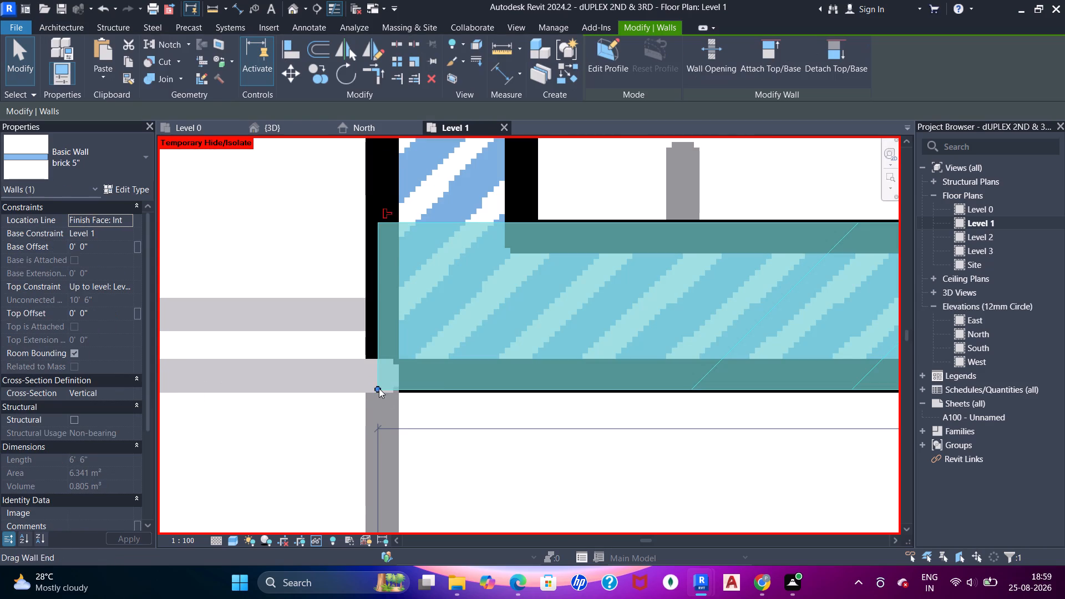
pyautogui.moveTo(379, 388); pyautogui.dragTo(551, 385)
pyautogui.scroll(-5, 535, 220)
pyautogui.moveTo(534, 219); pyautogui.dragTo(479, 340, button='middle')
pyautogui.press('Escape')
pyautogui.press('Escape')
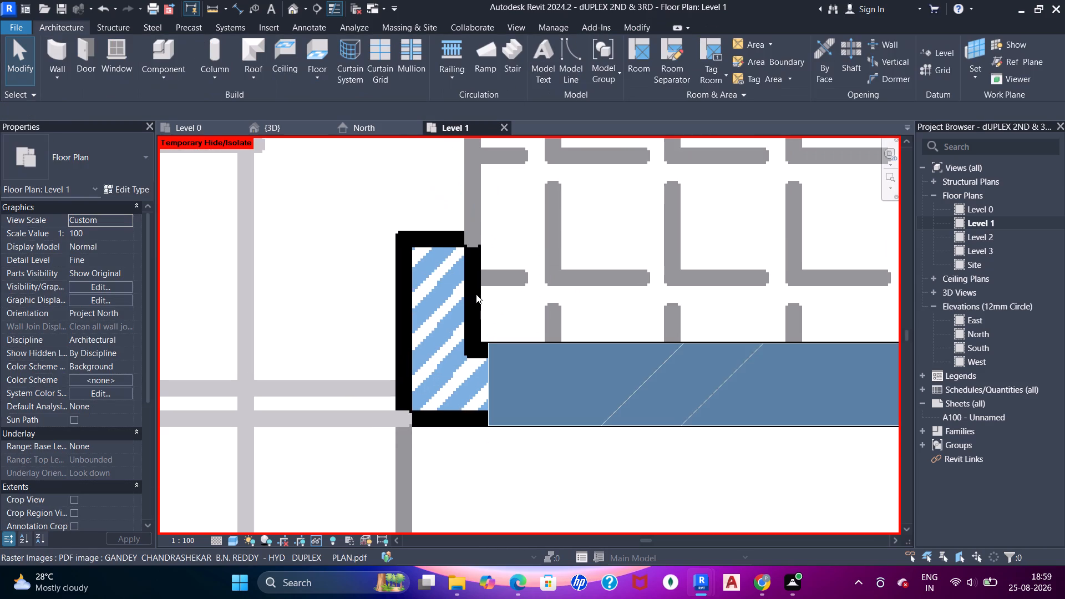
# Draw a vertical brick 5" wall about 10 1/2" long over the hatched stub below the D3 opening.
pyautogui.press('w')
pyautogui.press('a')
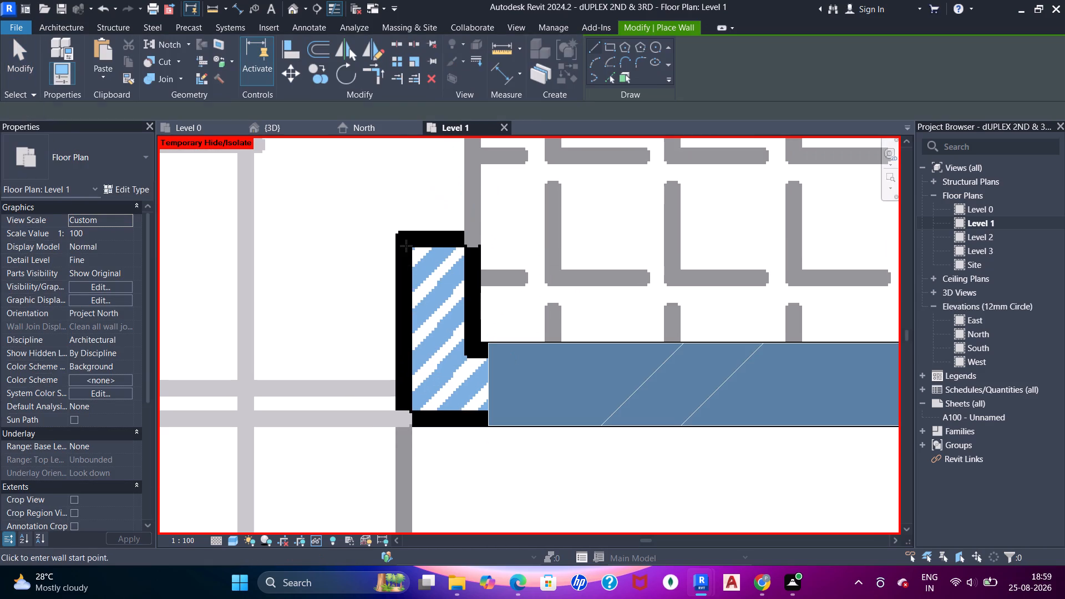
pyautogui.click(404, 241)
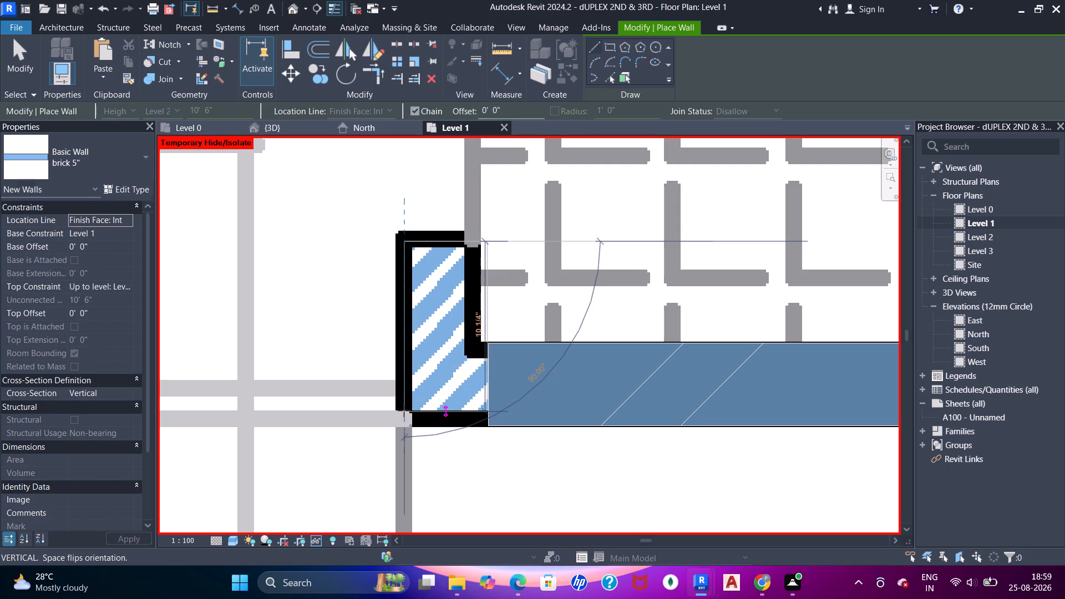
pyautogui.click(403, 415)
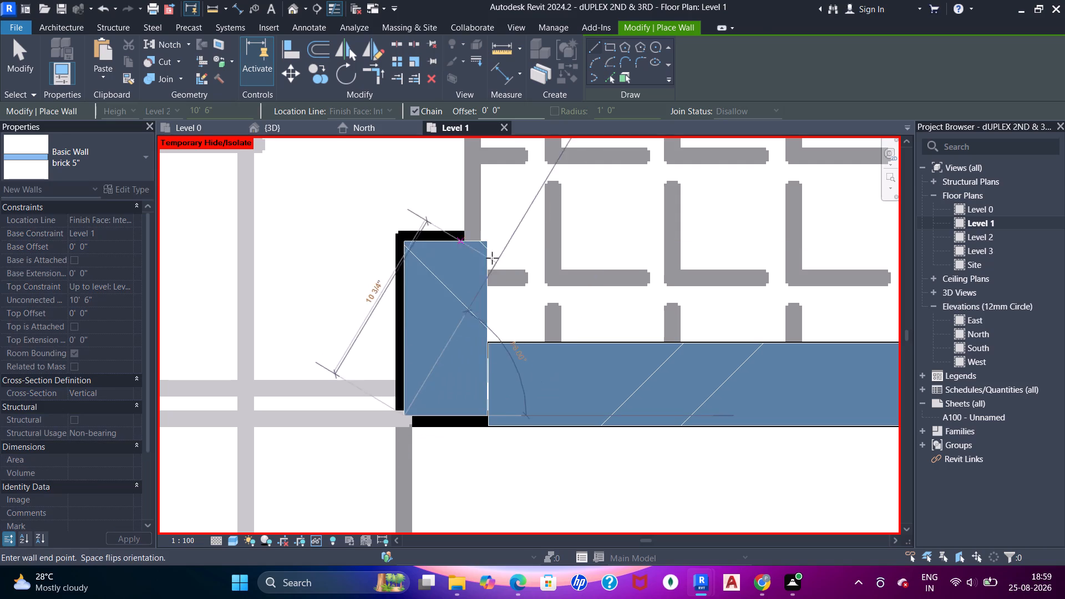
pyautogui.press('Escape')
pyautogui.press('Escape')
pyautogui.press('Escape')
pyautogui.press('Escape')
pyautogui.press('Escape')
pyautogui.press('Escape')
# Nudge the short vertical brick 5" wall below D3 sideways until it sits over the plan's hatched stub.
pyautogui.click(475, 241)
pyautogui.scroll(3, 478, 252)
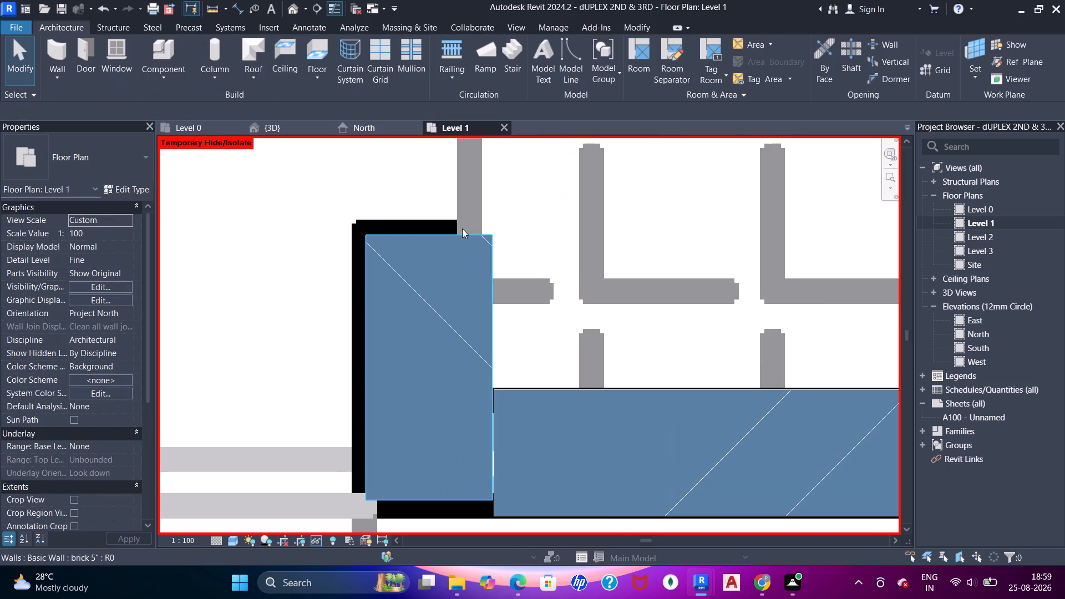
pyautogui.click(462, 229)
pyautogui.scroll(3, 456, 242)
pyautogui.press('Escape')
pyautogui.click(434, 237)
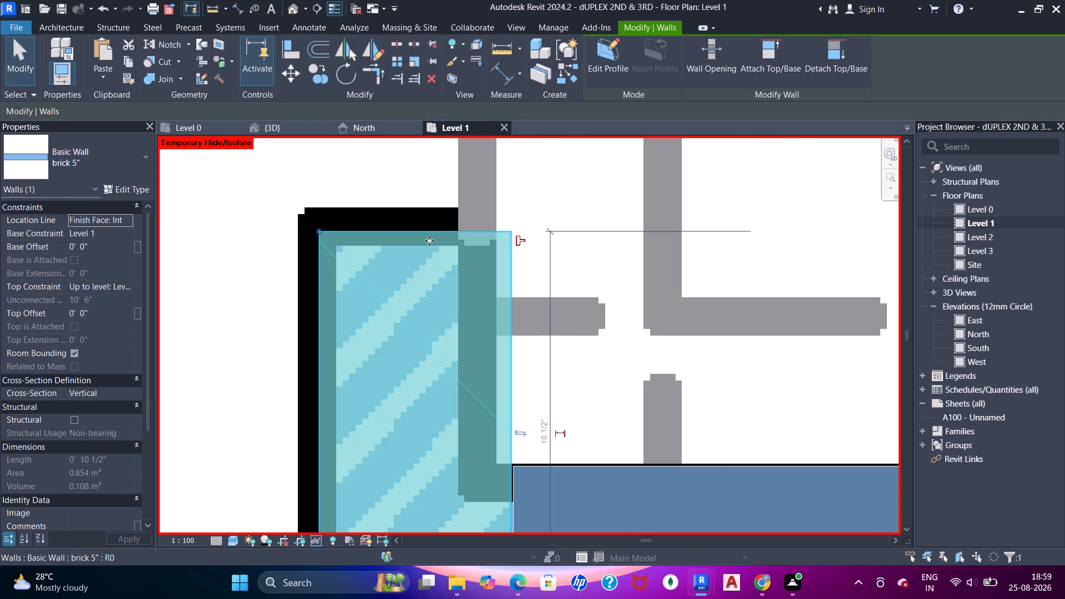
pyautogui.scroll(1, 429, 241)
pyautogui.moveTo(429, 241); pyautogui.dragTo(432, 184, button='middle')
pyautogui.scroll(3, 445, 234)
pyautogui.press('Left')
pyautogui.press('Left')
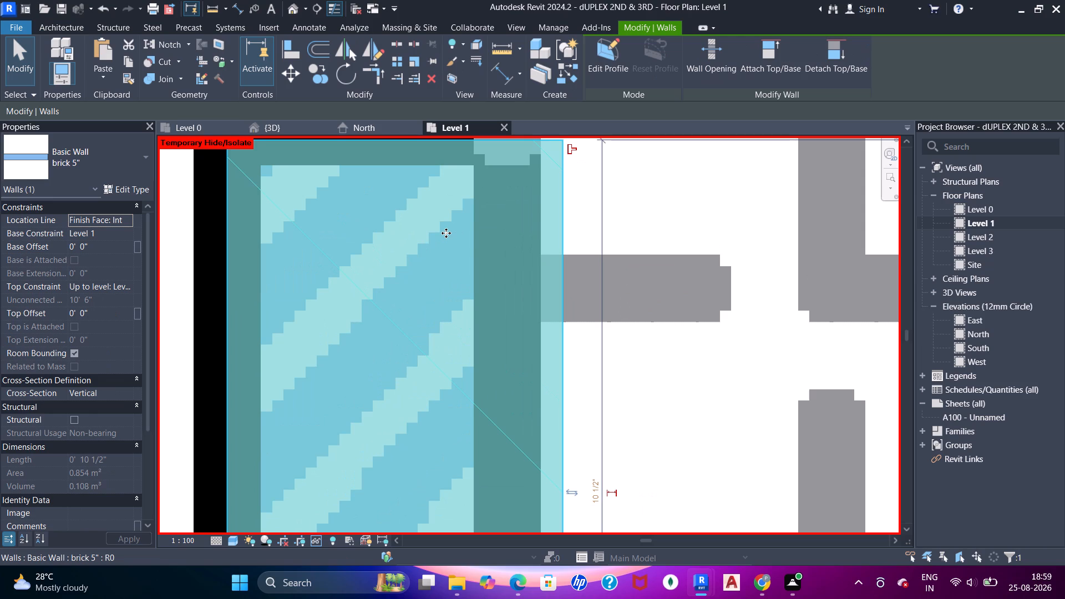
pyautogui.press('Left')
pyautogui.press('Left')
pyautogui.press('Left')
pyautogui.press('Left')
pyautogui.press('Left')
pyautogui.press('Left')
pyautogui.press('Left')
pyautogui.press('Left')
pyautogui.press('Left')
pyautogui.press('Left')
pyautogui.press('Left')
pyautogui.press('Left')
pyautogui.press('Left')
pyautogui.press('Left')
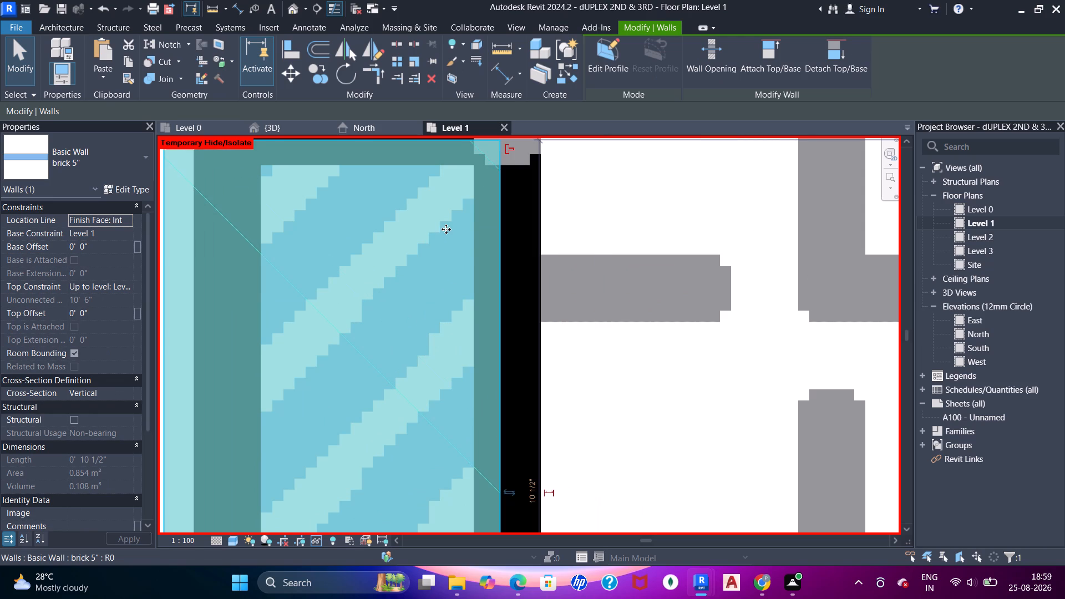
pyautogui.press('Right')
pyautogui.press('Right')
pyautogui.press('Right')
pyautogui.press(';')
pyautogui.press('Return')
pyautogui.press('Right')
pyautogui.press('Right')
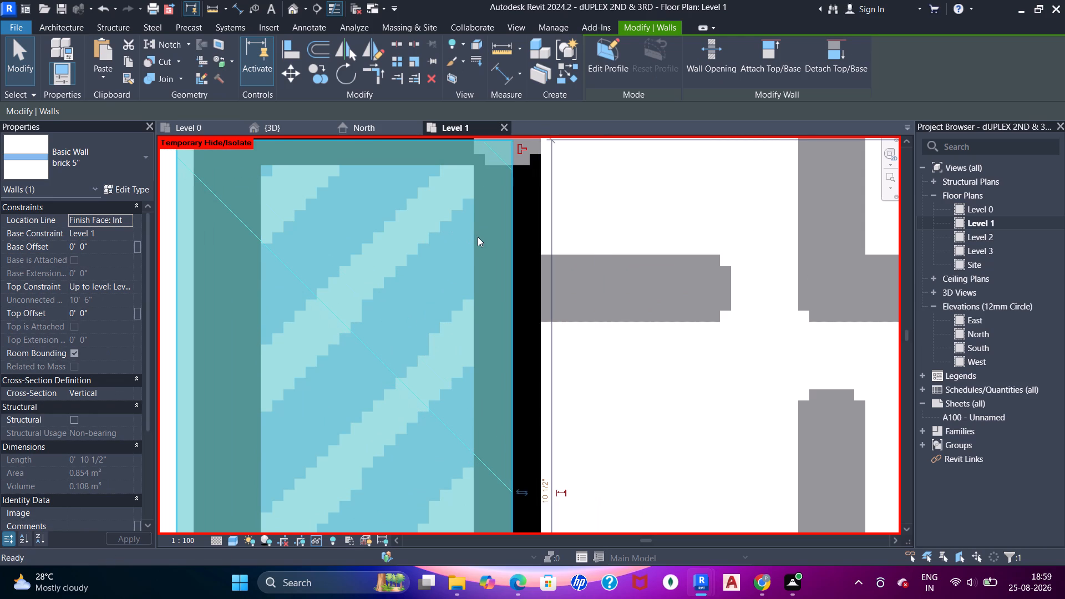
pyautogui.press('Right')
pyautogui.press('Escape')
pyautogui.press('Escape')
pyautogui.press('Escape')
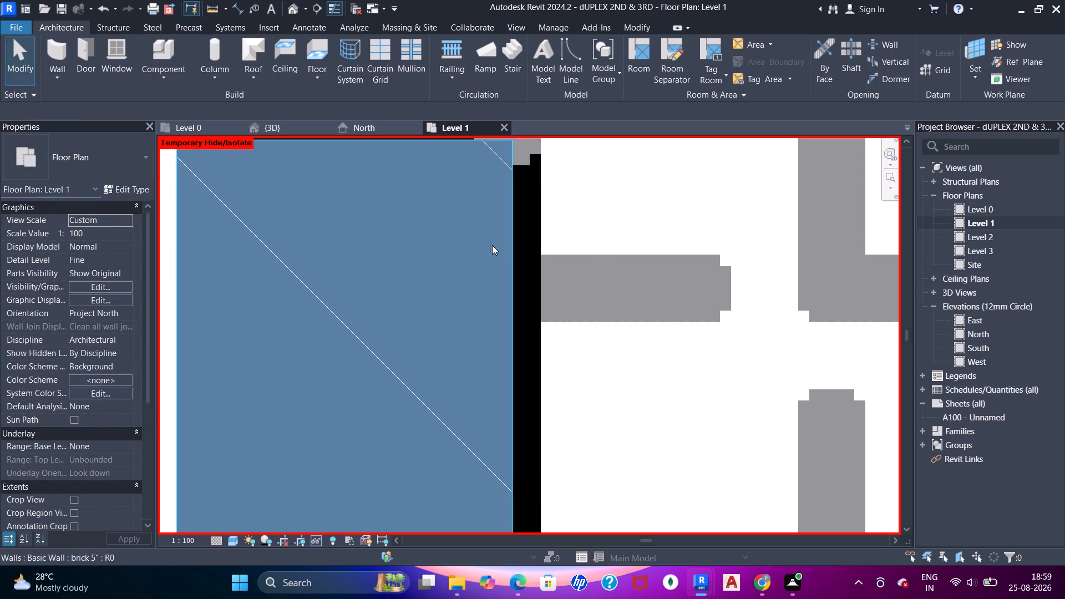
pyautogui.click(508, 260)
pyautogui.press('Right')
pyautogui.press('Right')
pyautogui.press('Right')
pyautogui.press('Right')
pyautogui.press('Right')
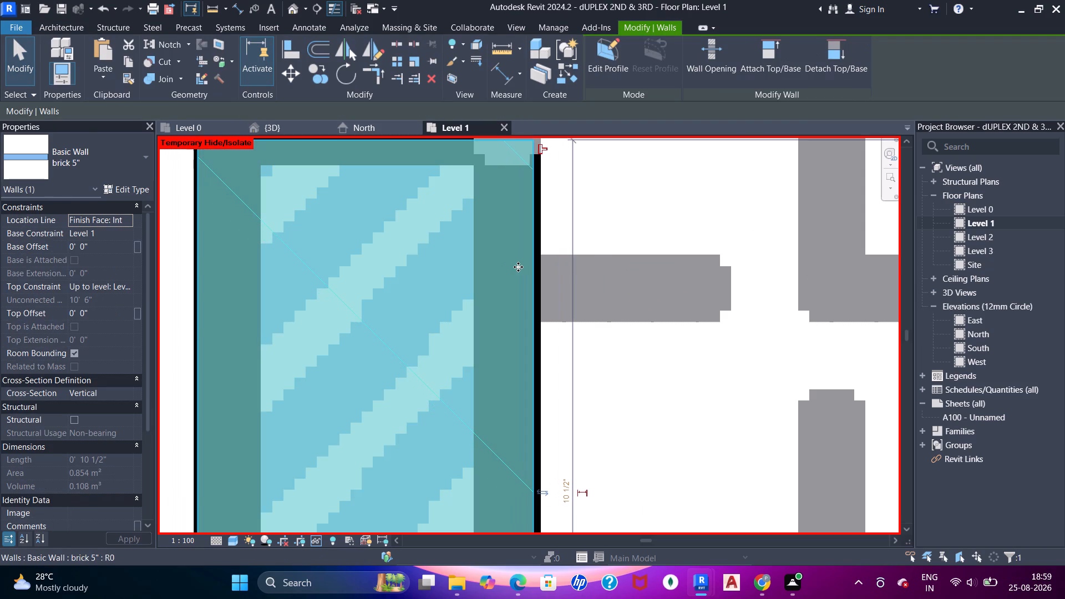
pyautogui.press('Right')
pyautogui.scroll(6, 513, 267)
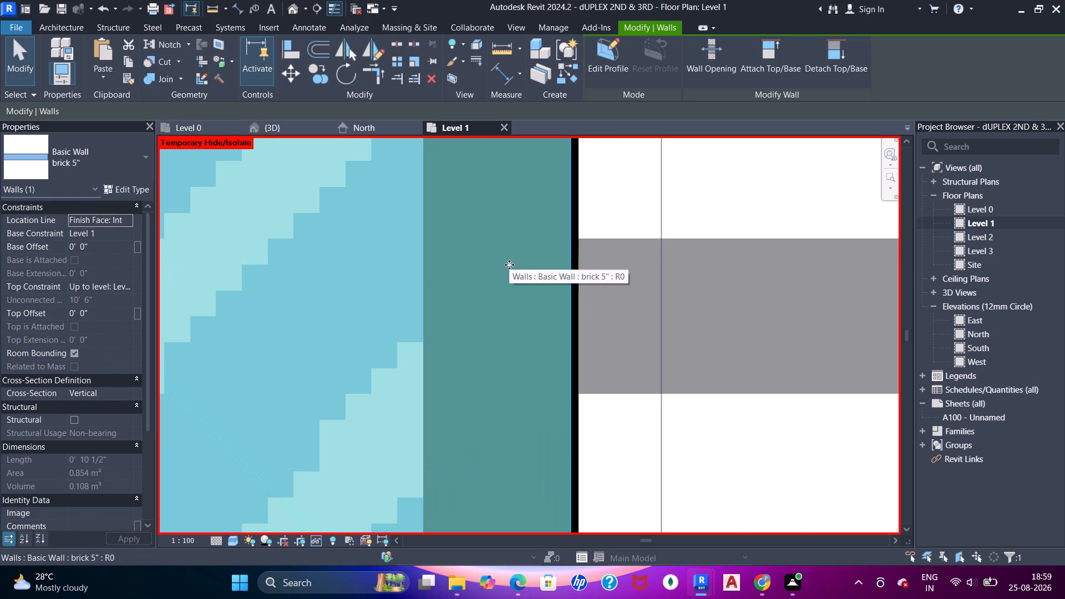
pyautogui.press('Left')
pyautogui.scroll(-10, 509, 263)
pyautogui.moveTo(526, 307); pyautogui.dragTo(512, 223, button='middle')
pyautogui.press('Escape')
pyautogui.press('Escape')
# Align the short wall's bottom end with the horizontal wall's lower face, and the horizontal wall's left end with the short wall's face.
pyautogui.scroll(-5, 515, 258)
pyautogui.moveTo(515, 289); pyautogui.dragTo(508, 239, button='middle')
pyautogui.scroll(4, 498, 279)
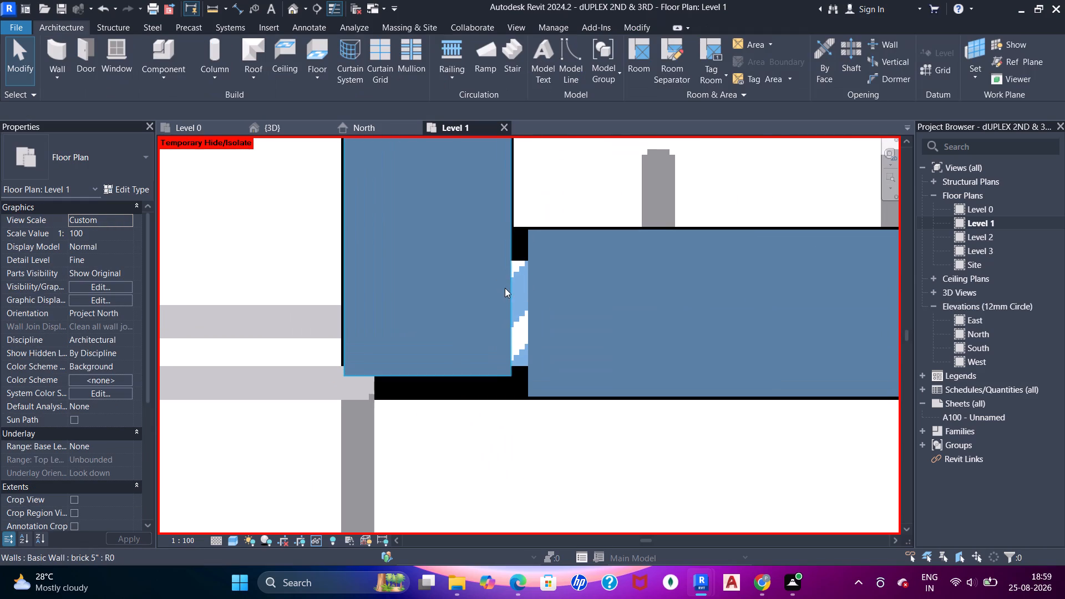
pyautogui.press('Escape')
pyautogui.press('a')
pyautogui.press('a')
pyautogui.press('a')
pyautogui.click(572, 400)
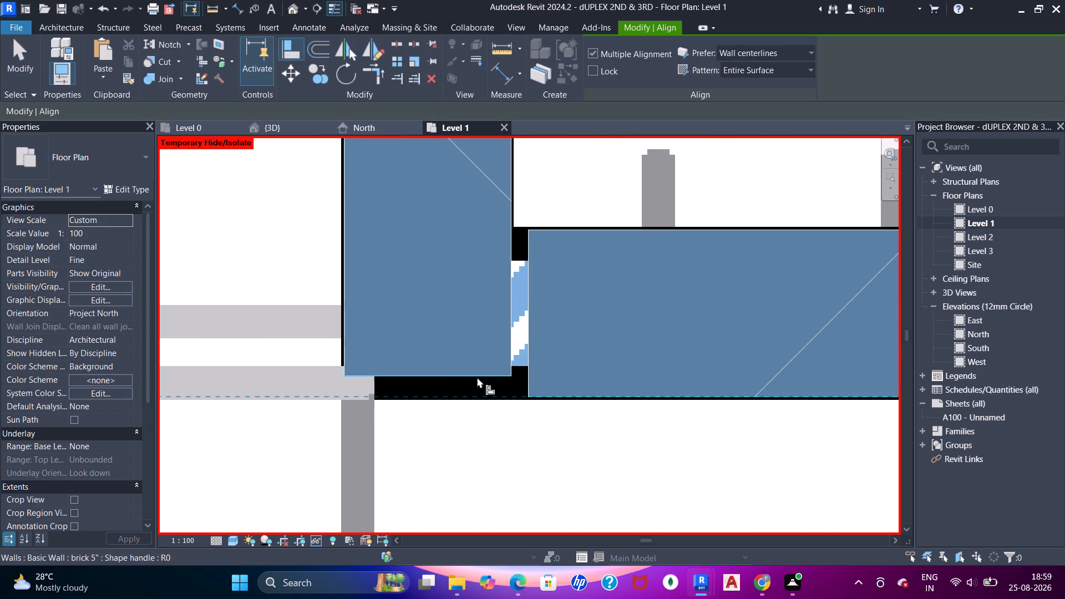
pyautogui.click(479, 372)
pyautogui.click(560, 205)
pyautogui.click(508, 263)
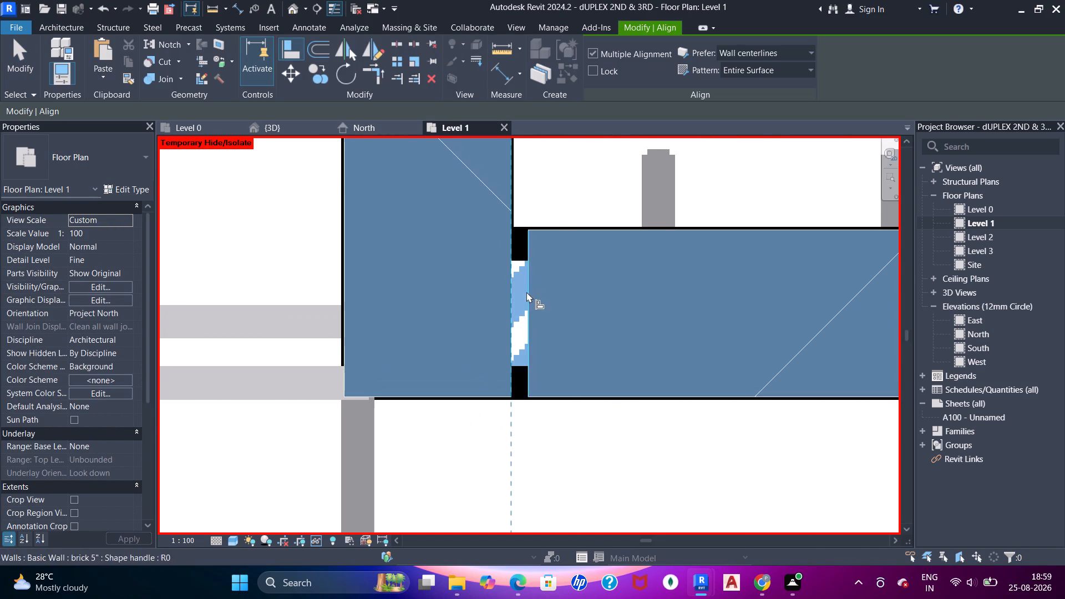
pyautogui.click(526, 292)
pyautogui.scroll(-11, 525, 231)
pyautogui.moveTo(565, 171); pyautogui.dragTo(513, 231, button='middle')
pyautogui.press('Escape')
pyautogui.press('Escape')
# Join the horizontal brick 5" wall below the wash room with the vertical wall beside the staircase.
pyautogui.scroll(-5, 514, 236)
pyautogui.moveTo(564, 232); pyautogui.dragTo(502, 277, button='middle')
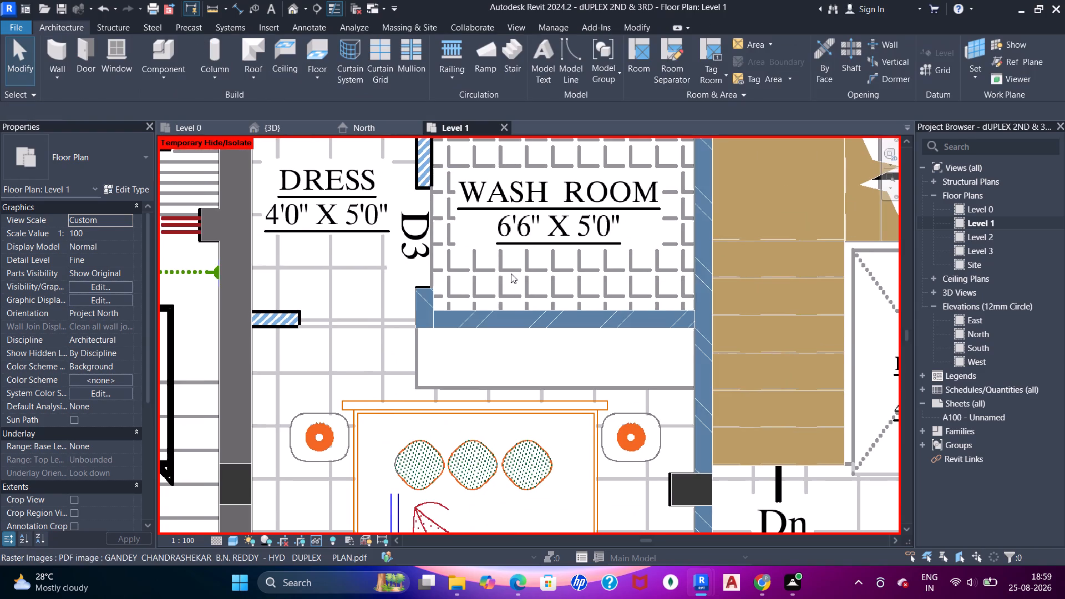
pyautogui.middleClick(473, 246)
pyautogui.scroll(3, 747, 337)
pyautogui.moveTo(737, 346); pyautogui.dragTo(646, 320, button='middle')
pyautogui.press('Escape')
pyautogui.press('j')
pyautogui.press('j')
pyautogui.press('j')
pyautogui.click(579, 296)
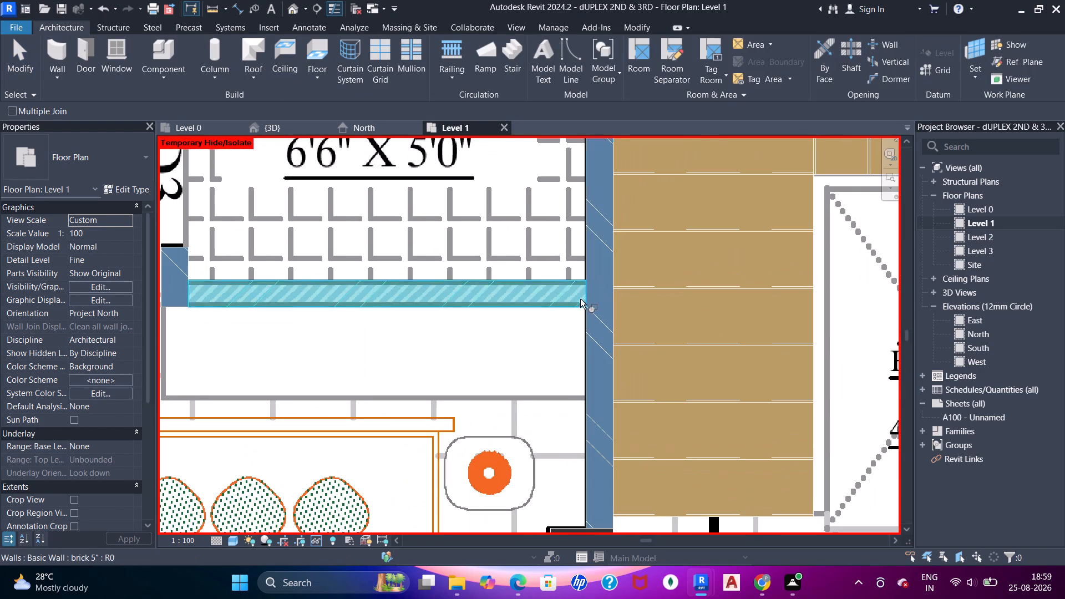
pyautogui.click(591, 300)
pyautogui.scroll(-5, 573, 242)
pyautogui.moveTo(559, 262); pyautogui.dragTo(576, 337, button='middle')
pyautogui.press('Escape')
# Set the type for new walls to Basic Wall brick 9".
pyautogui.moveTo(520, 312); pyautogui.dragTo(569, 369, button='middle')
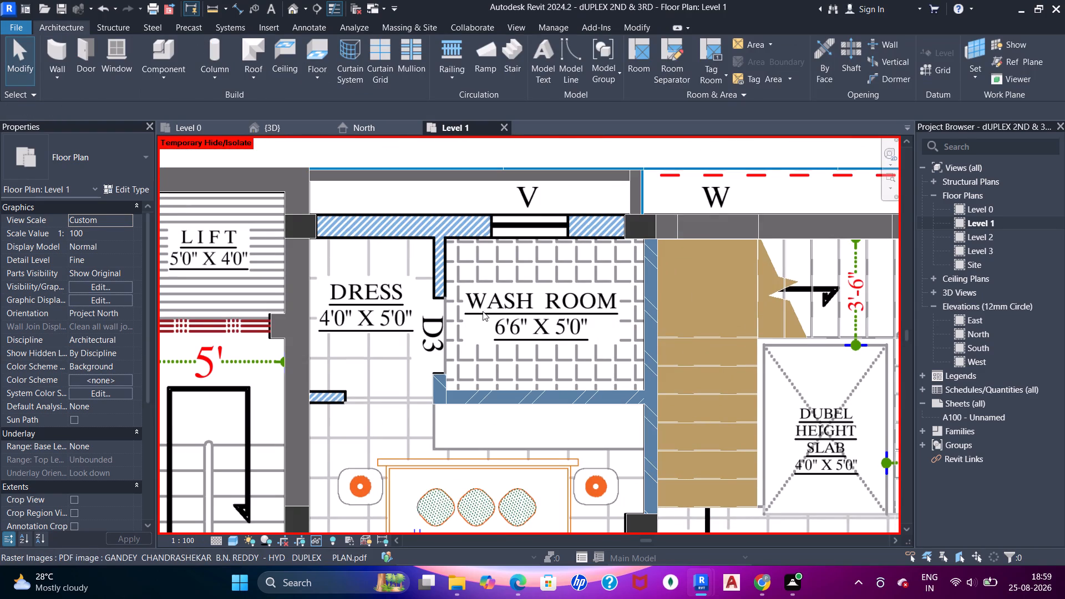
pyautogui.scroll(2, 380, 236)
pyautogui.moveTo(391, 250); pyautogui.dragTo(399, 257, button='middle')
pyautogui.press('w')
pyautogui.press('a')
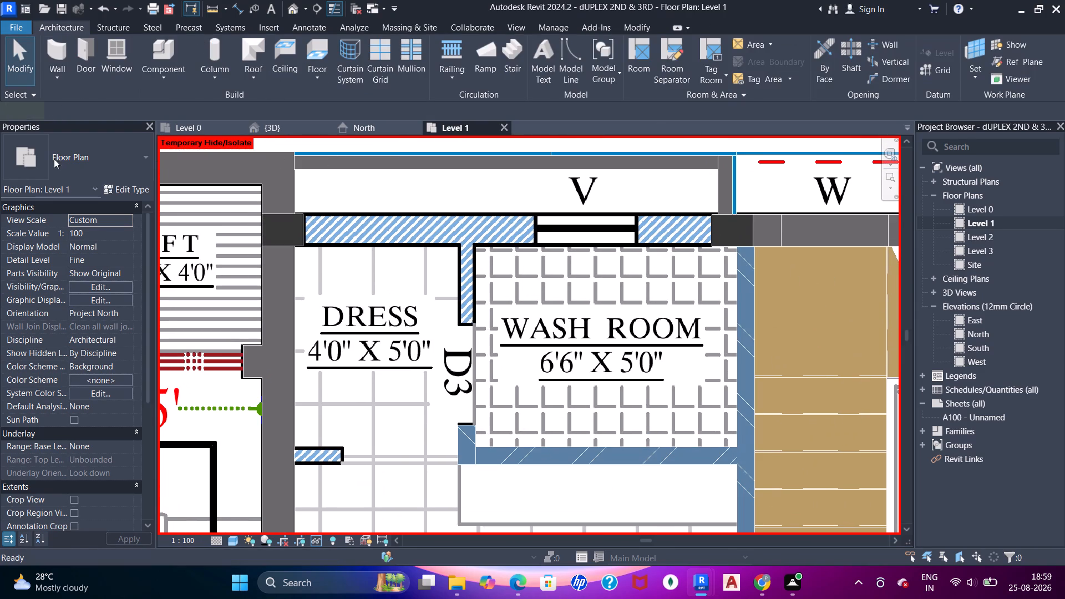
pyautogui.click(54, 159)
pyautogui.click(69, 253)
pyautogui.scroll(1, 282, 265)
pyautogui.moveTo(282, 265); pyautogui.dragTo(291, 280, button='middle')
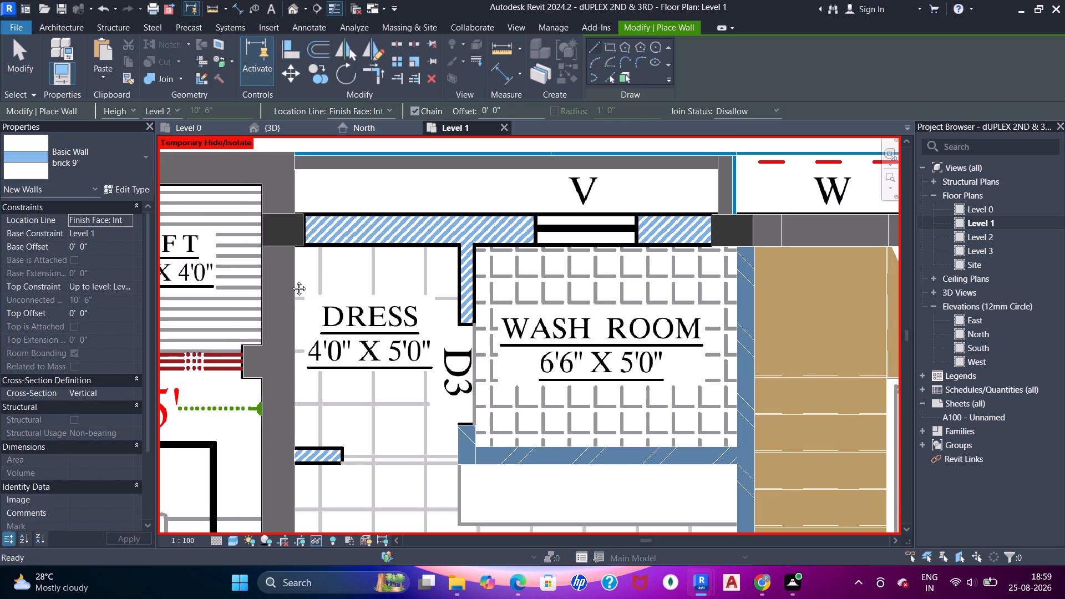
pyautogui.moveTo(291, 280); pyautogui.dragTo(301, 304, button='middle')
pyautogui.moveTo(658, 297); pyautogui.dragTo(499, 316, button='middle')
pyautogui.press('Escape')
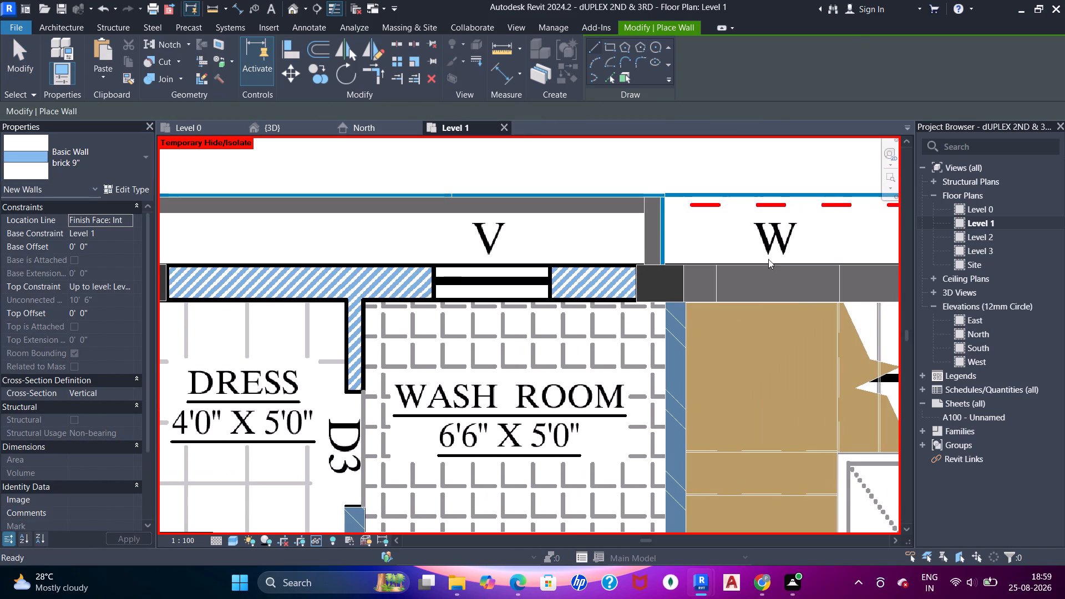
pyautogui.press('Escape')
pyautogui.press('Escape')
# Check the properties of the window opening, adjoining wall and structural column near the wash room's upper right corner.
pyautogui.click(721, 285)
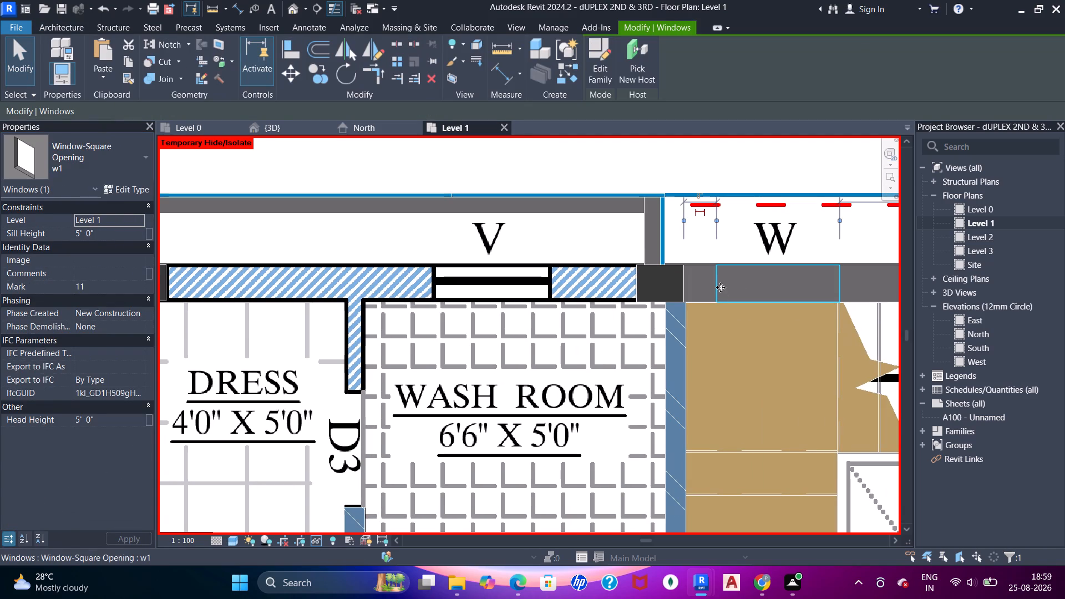
pyautogui.press('Escape')
pyautogui.click(699, 288)
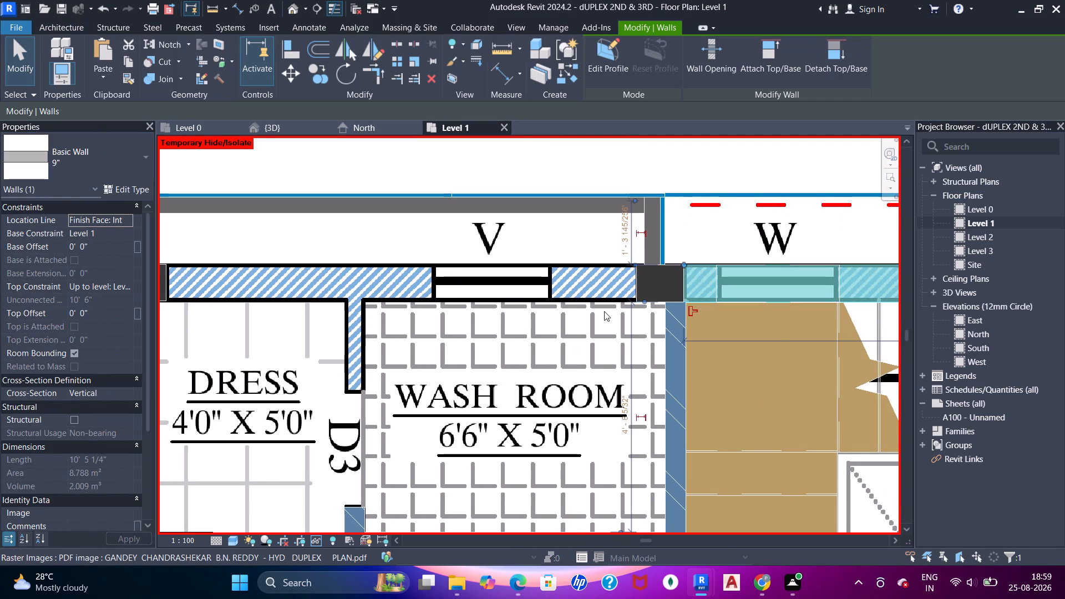
pyautogui.press('Escape')
pyautogui.click(662, 286)
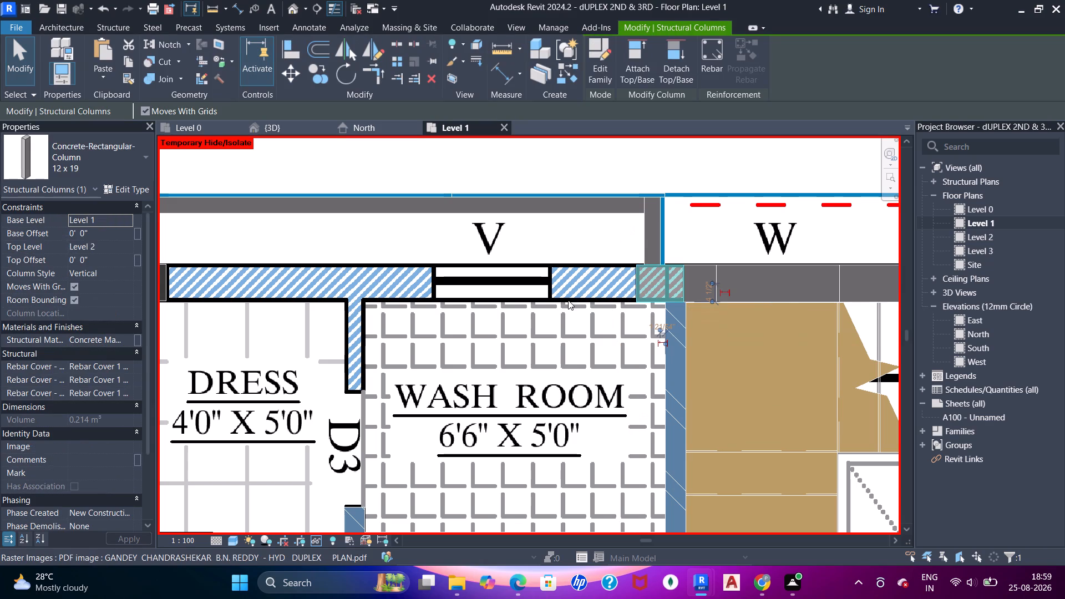
pyautogui.moveTo(574, 297); pyautogui.dragTo(647, 288, button='middle')
pyautogui.press('Escape')
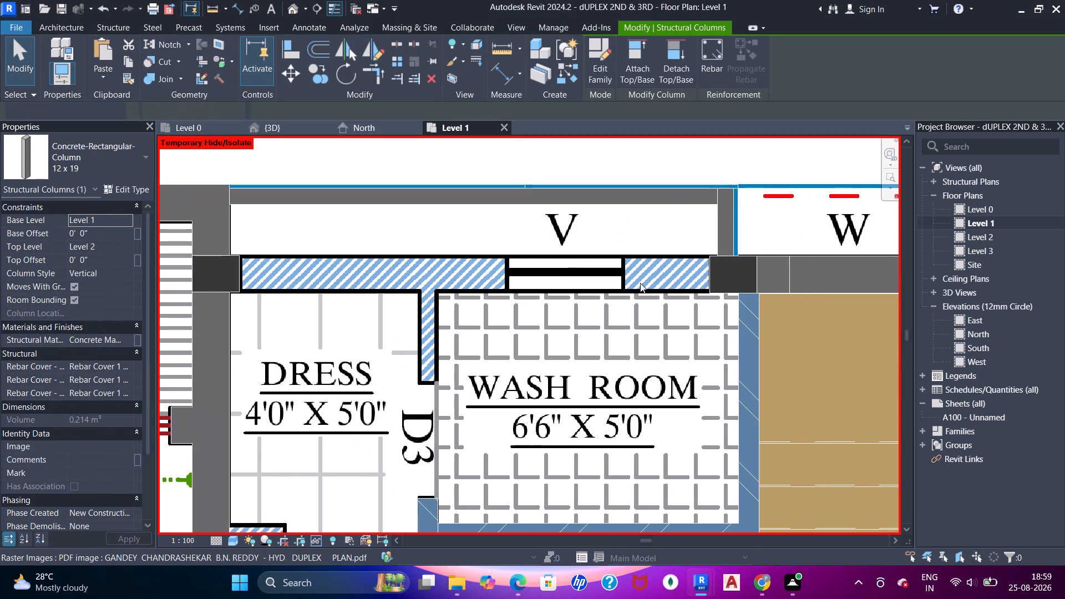
pyautogui.press('Escape')
pyautogui.press('Escape')
# Draw a brick 9" wall about 3' long from the column above the wash room to mid-window, and flip it onto the plan's wall.
pyautogui.press('w')
pyautogui.press('a')
pyautogui.scroll(11, 687, 282)
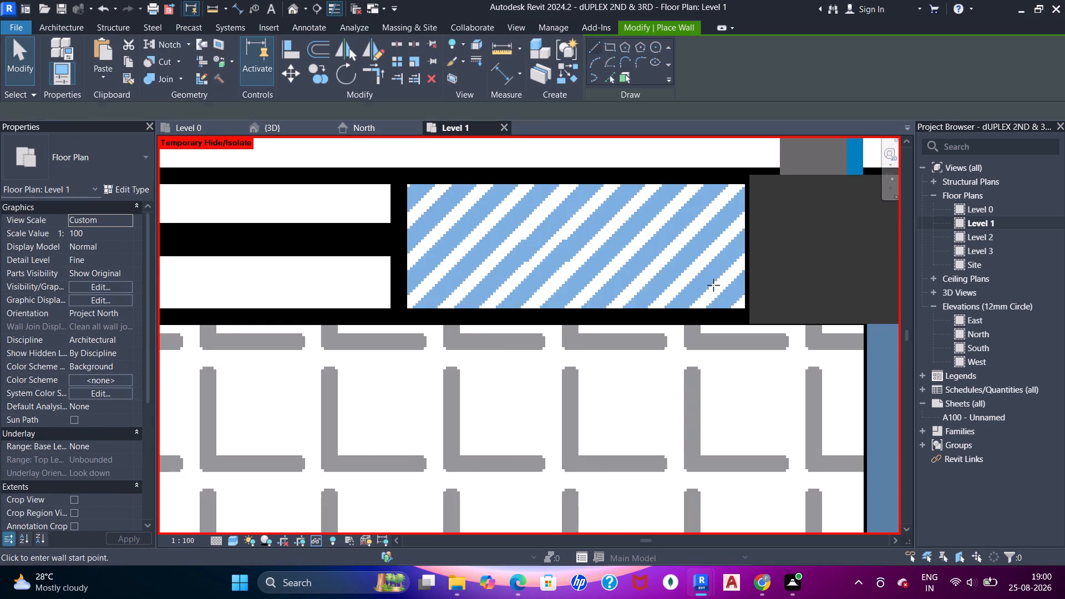
pyautogui.scroll(4, 713, 285)
pyautogui.click(785, 359)
pyautogui.scroll(-7, 734, 311)
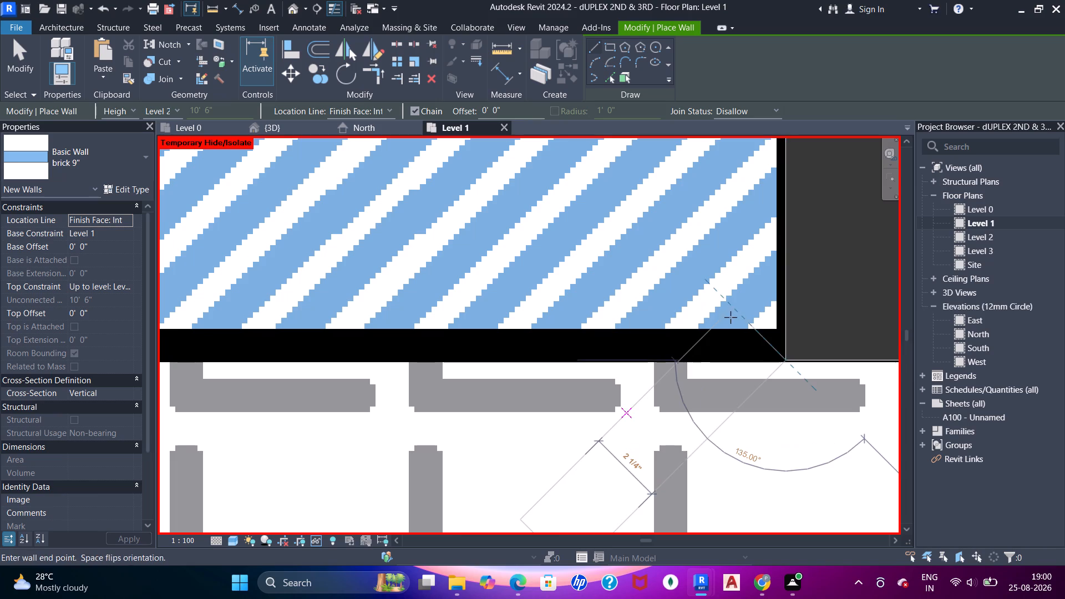
pyautogui.scroll(-1, 731, 317)
pyautogui.moveTo(636, 332); pyautogui.dragTo(732, 308, button='middle')
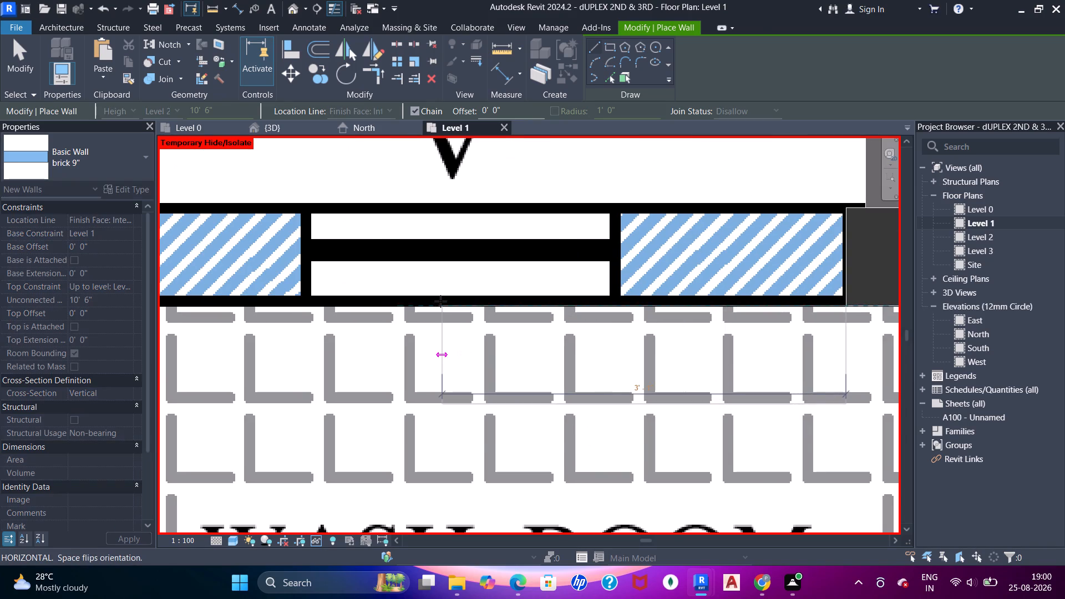
pyautogui.click(440, 301)
pyautogui.press('Escape')
pyautogui.press('Escape')
pyautogui.press('Escape')
pyautogui.press('Escape')
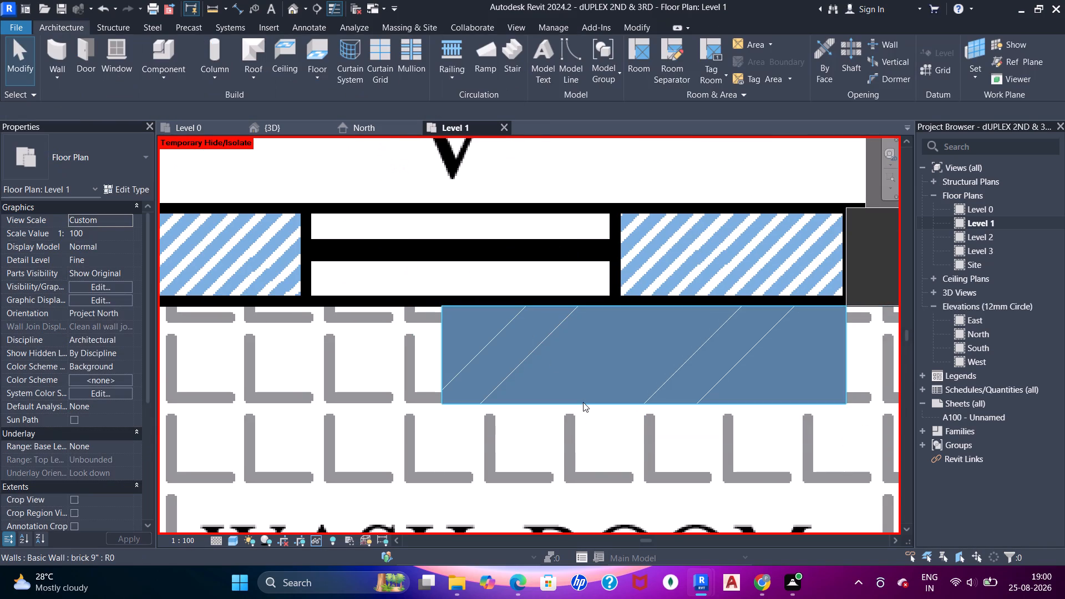
pyautogui.click(583, 402)
pyautogui.press('space')
pyautogui.scroll(-2, 583, 403)
pyautogui.press('Escape')
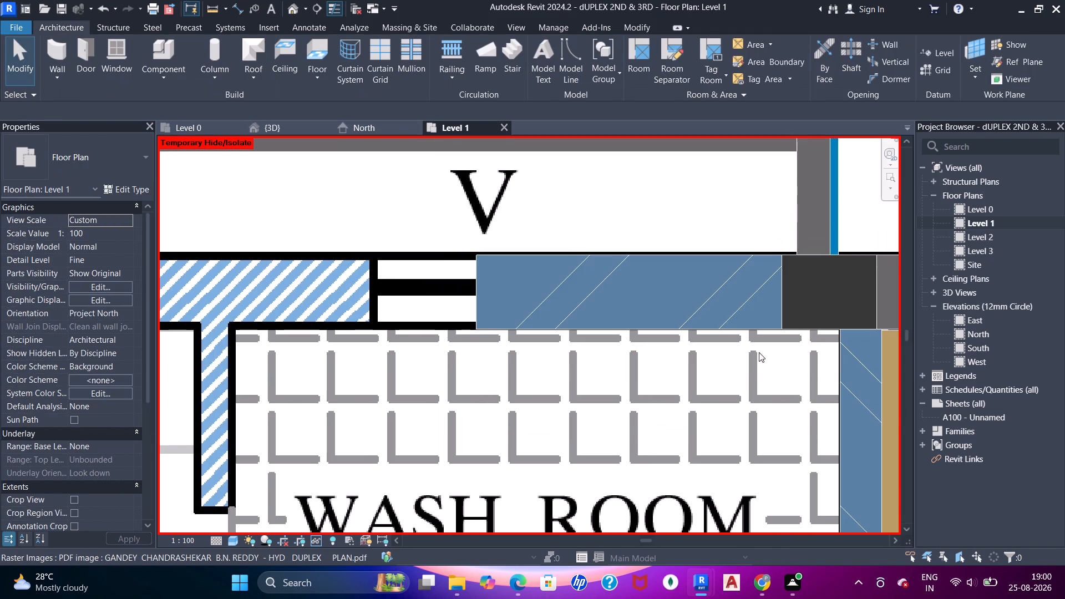
# Align the new brick 9" wall's free end with the face of the column at the dress's upper left corner.
pyautogui.scroll(12, 787, 265)
pyautogui.scroll(-17, 780, 252)
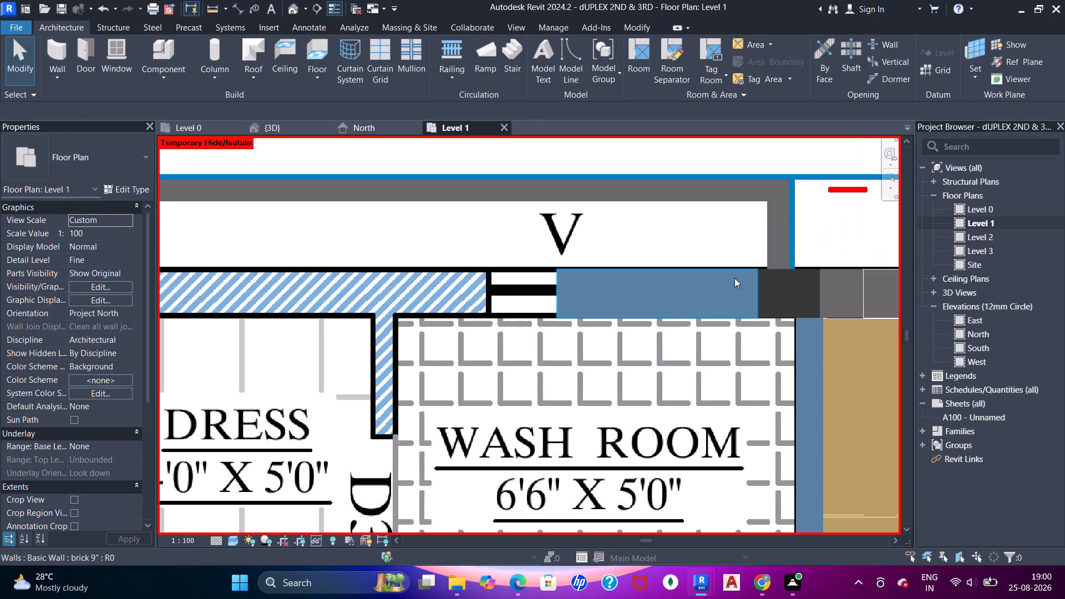
pyautogui.scroll(-2, 734, 278)
pyautogui.moveTo(687, 295); pyautogui.dragTo(712, 299, button='middle')
pyautogui.press('Escape')
pyautogui.press('Escape')
pyautogui.moveTo(551, 323); pyautogui.dragTo(574, 314, button='middle')
pyautogui.press('a')
pyautogui.press('a')
pyautogui.press('a')
pyautogui.scroll(5, 474, 283)
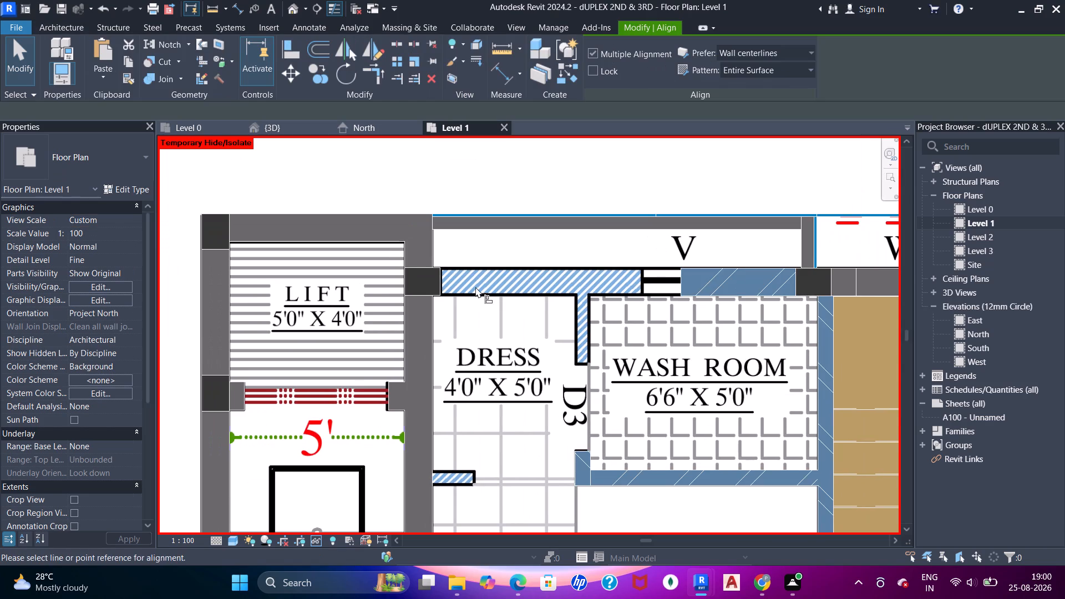
pyautogui.click(415, 278)
pyautogui.scroll(-4, 535, 249)
pyautogui.moveTo(655, 256); pyautogui.dragTo(474, 256, button='middle')
pyautogui.scroll(4, 556, 253)
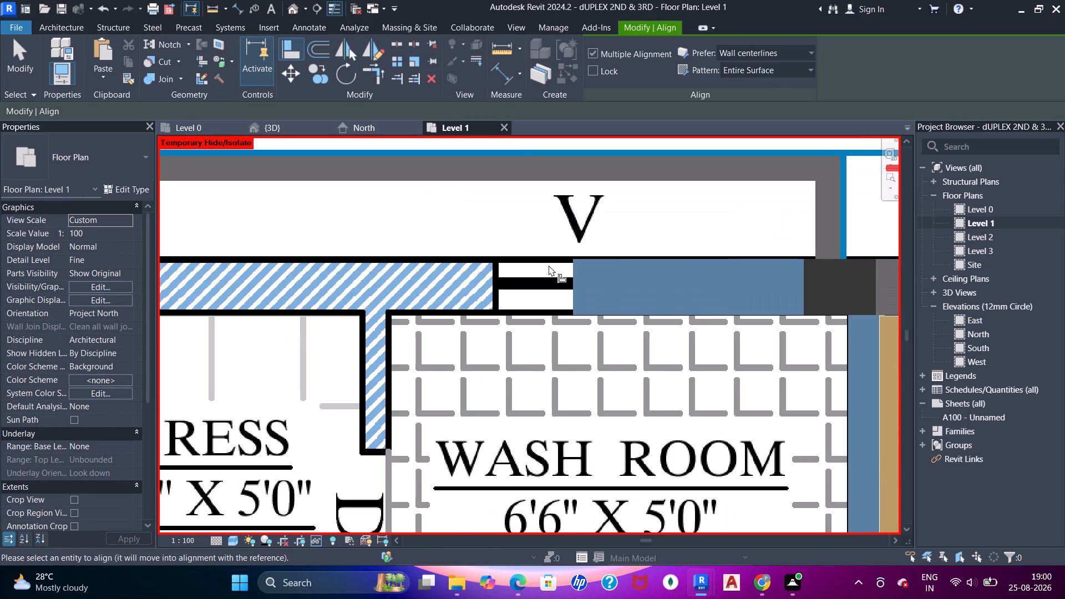
pyautogui.click(572, 283)
pyautogui.scroll(-6, 571, 273)
pyautogui.moveTo(565, 266); pyautogui.dragTo(569, 278, button='middle')
pyautogui.press('Escape')
pyautogui.press('Escape')
pyautogui.press('Escape')
# Join the horizontal 5" wall above the V space with the short vertical 5" wall at its right end.
pyautogui.scroll(5, 544, 289)
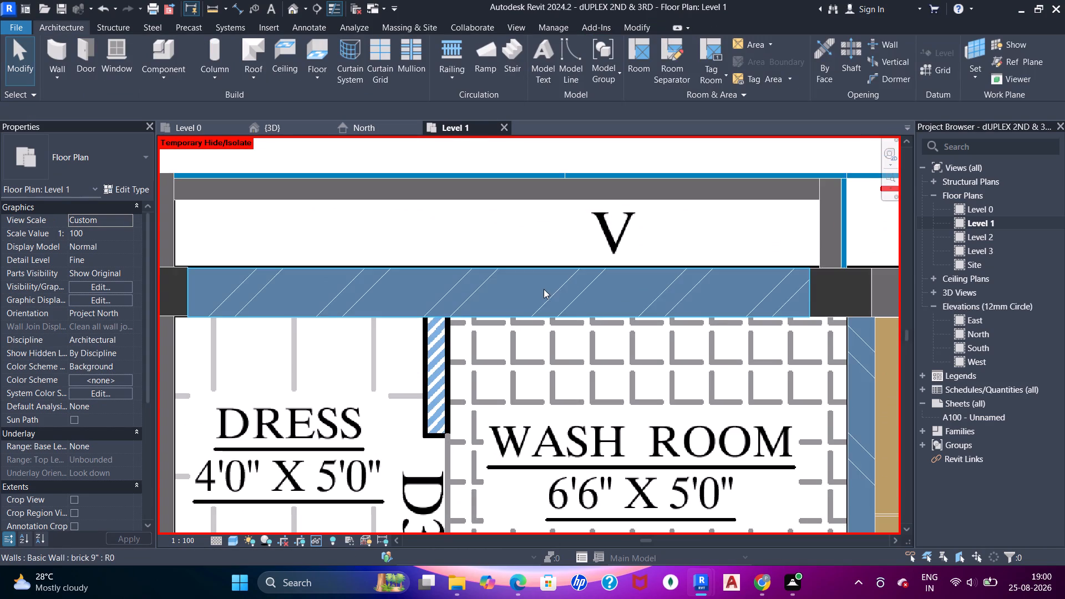
pyautogui.scroll(-8, 544, 285)
pyautogui.moveTo(562, 287); pyautogui.dragTo(469, 266, button='middle')
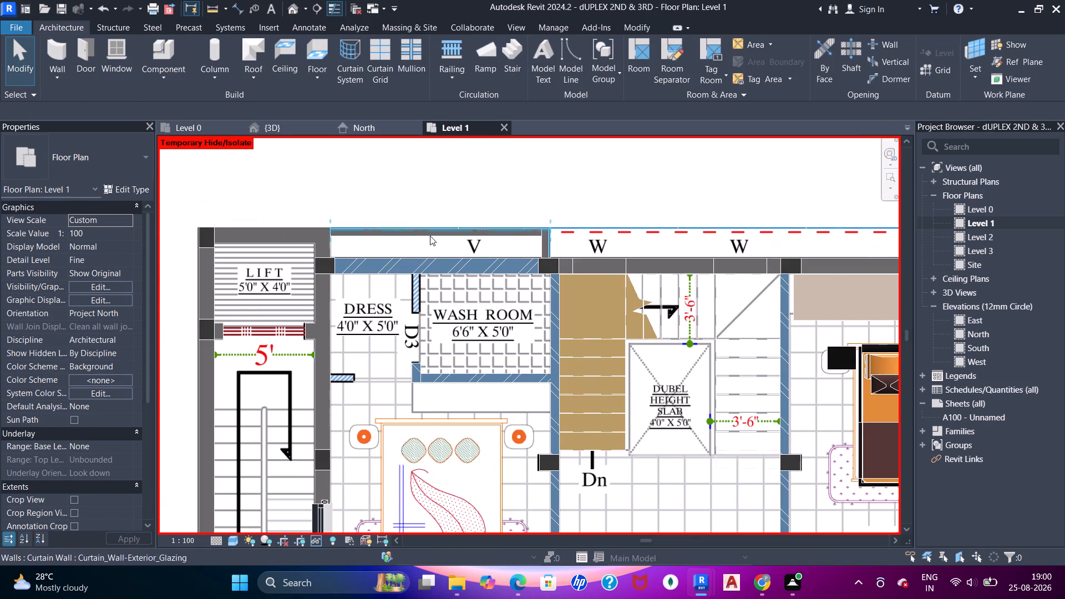
pyautogui.scroll(10, 574, 235)
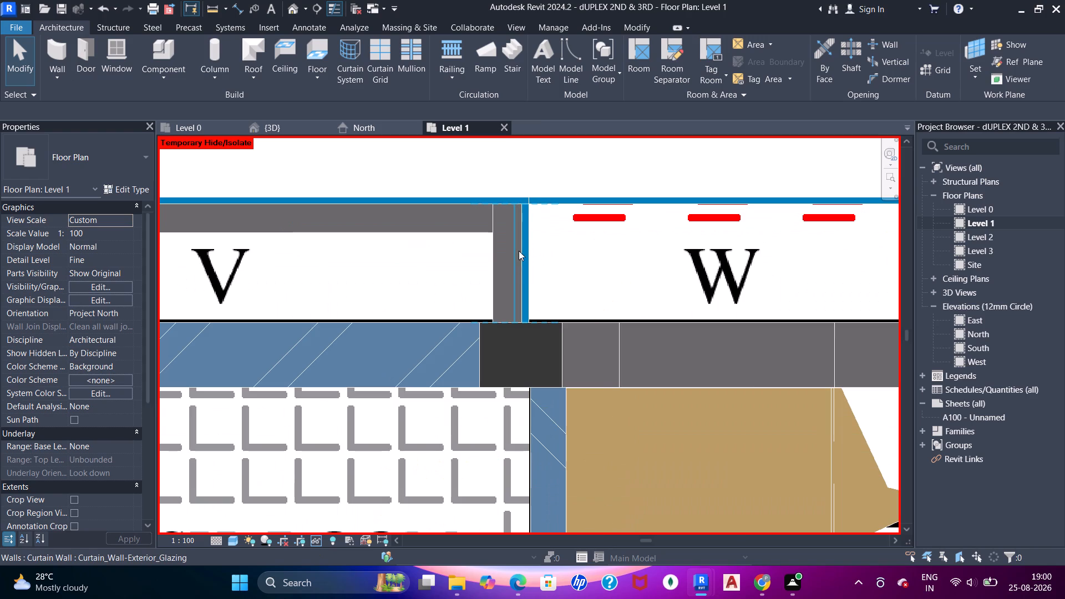
pyautogui.press('j')
pyautogui.press('j')
pyautogui.click(435, 227)
pyautogui.press('Escape')
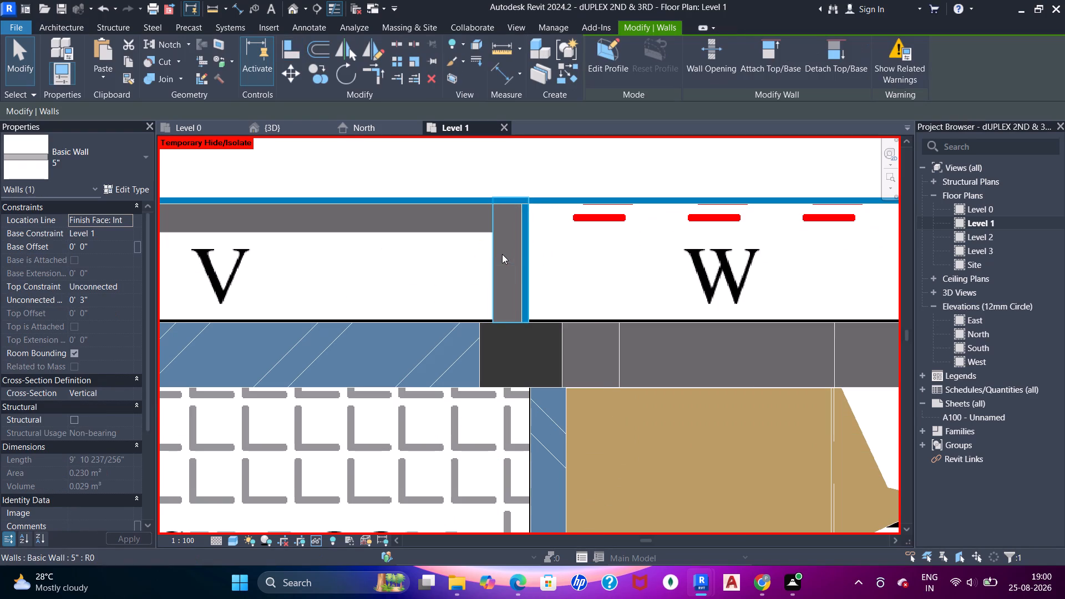
pyautogui.press('Escape')
pyautogui.press('Escape')
pyautogui.write('jj')
pyautogui.moveTo(461, 229); pyautogui.dragTo(469, 232)
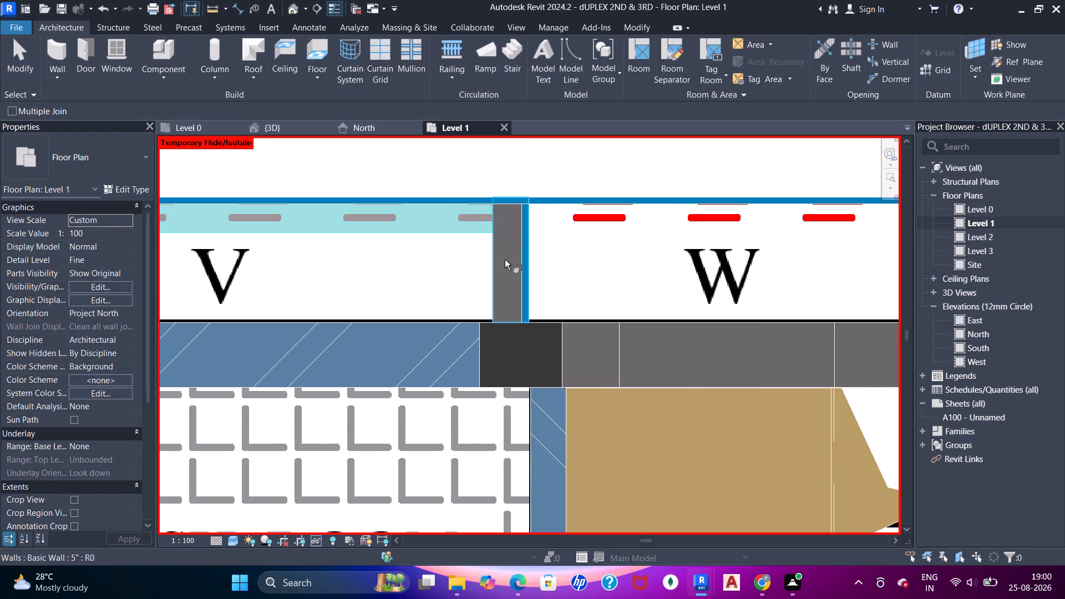
pyautogui.click(505, 256)
# Join the horizontal 5" wall above the V space with the vertical wall beside the lift.
pyautogui.scroll(-3, 480, 254)
pyautogui.moveTo(427, 266); pyautogui.dragTo(607, 256, button='middle')
pyautogui.moveTo(234, 257); pyautogui.dragTo(632, 263, button='middle')
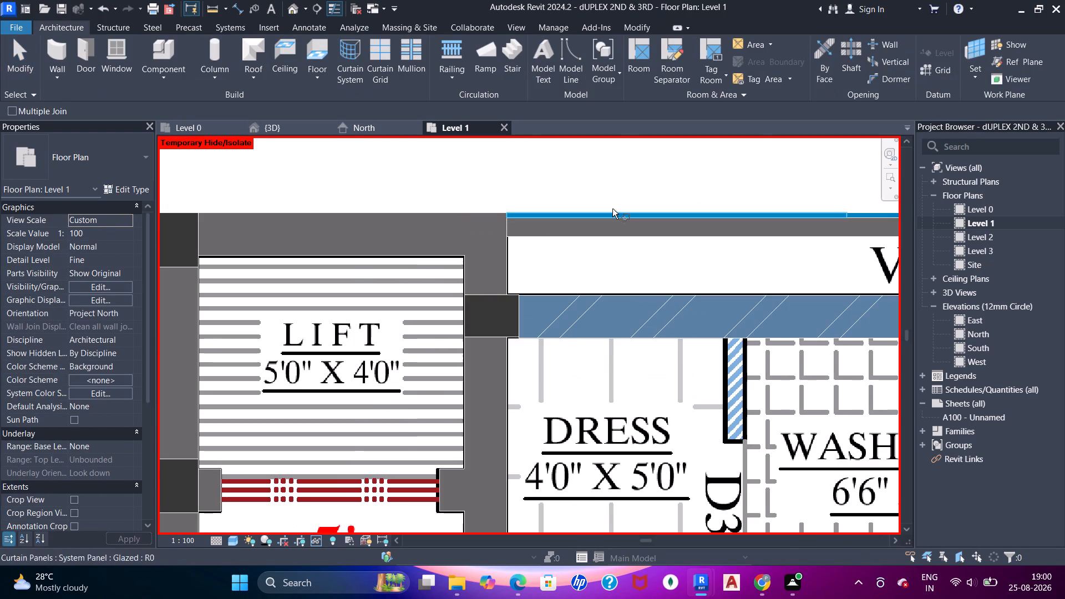
pyautogui.scroll(-3, 612, 205)
pyautogui.moveTo(690, 238); pyautogui.dragTo(592, 246, button='middle')
pyautogui.click(429, 237)
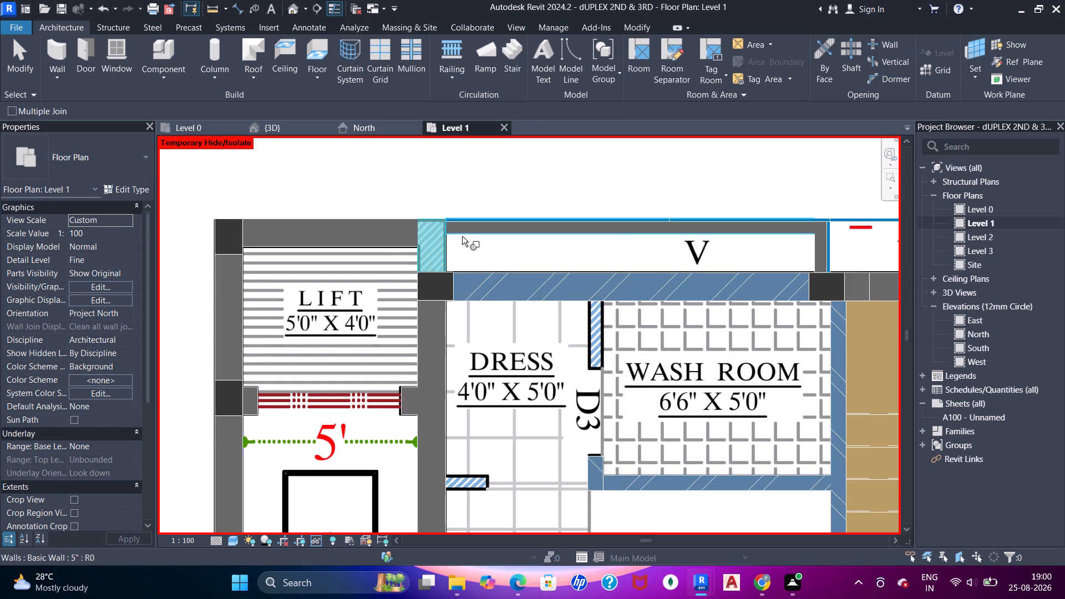
pyautogui.click(462, 233)
pyautogui.scroll(10, 467, 221)
pyautogui.click(457, 255)
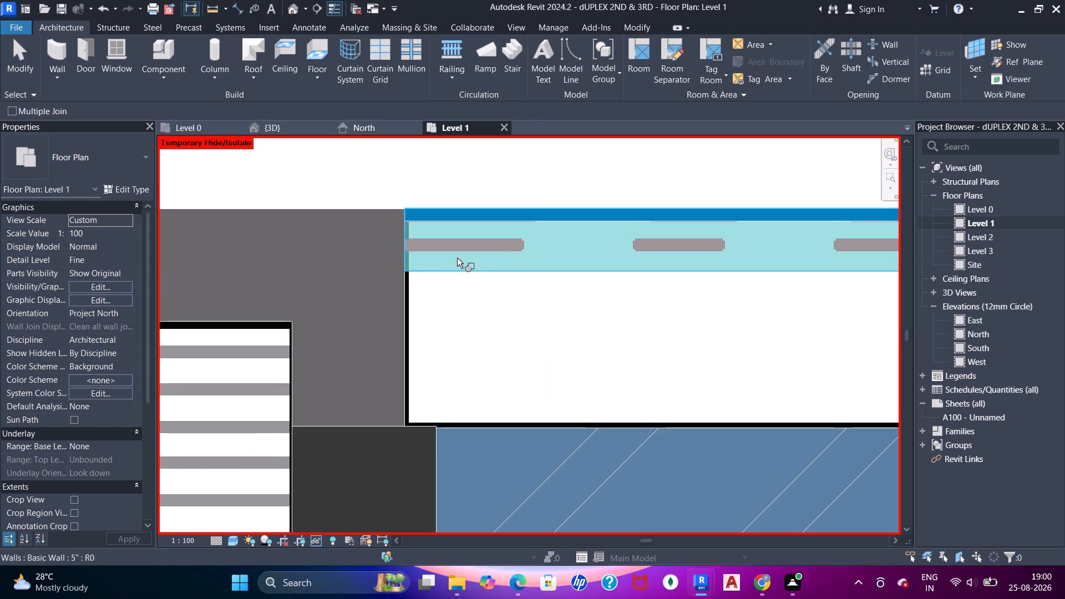
pyautogui.click(403, 301)
pyautogui.scroll(-7, 518, 239)
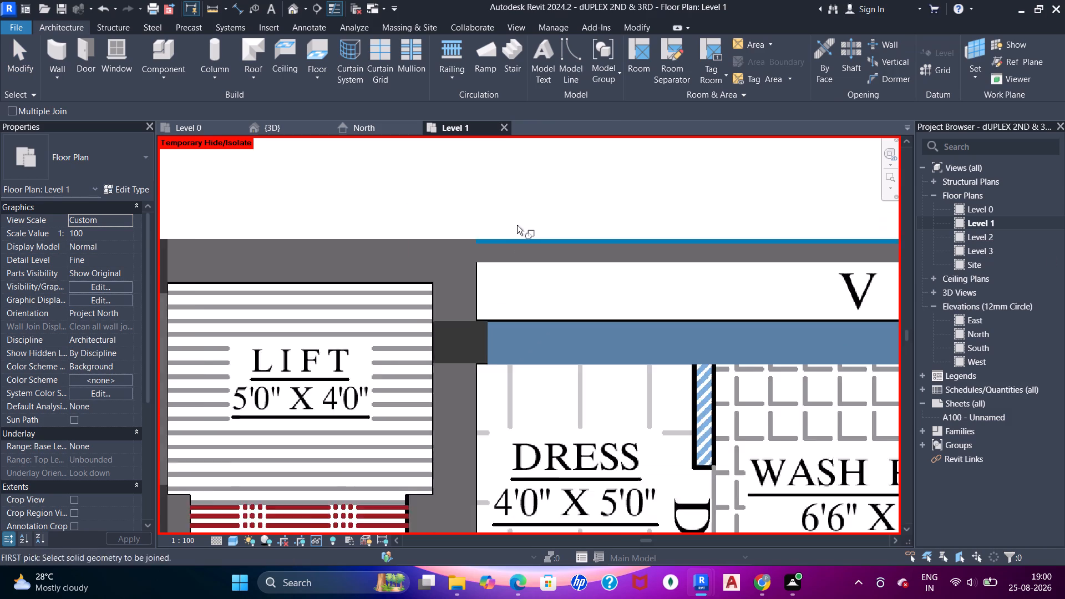
# Examine the Level 1 plan around the staircase, bedrooms, family lounge and lower dress and wash room, in wireframe and shaded display.
pyautogui.scroll(-4, 517, 222)
pyautogui.moveTo(756, 258); pyautogui.dragTo(563, 258, button='middle')
pyautogui.moveTo(812, 324); pyautogui.dragTo(424, 287, button='middle')
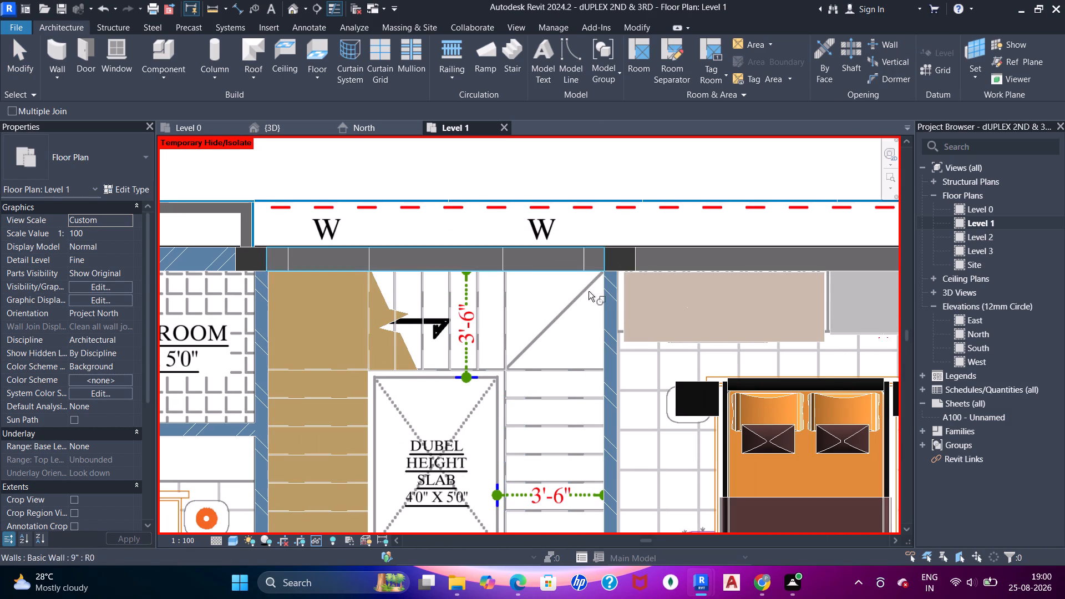
pyautogui.moveTo(602, 293); pyautogui.dragTo(256, 266, button='middle')
pyautogui.moveTo(680, 221); pyautogui.dragTo(575, 221, button='middle')
pyautogui.scroll(-7, 607, 236)
pyautogui.moveTo(691, 396); pyautogui.dragTo(698, 243, button='middle')
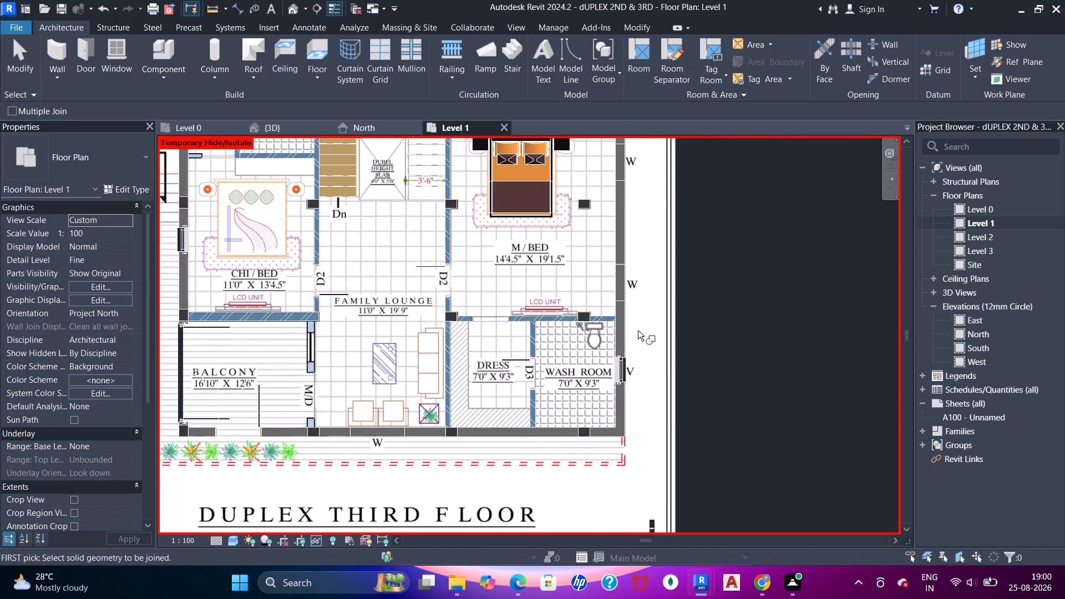
pyautogui.scroll(6, 631, 334)
pyautogui.moveTo(611, 339); pyautogui.dragTo(601, 263, button='middle')
pyautogui.scroll(5, 618, 248)
pyautogui.scroll(-5, 620, 240)
pyautogui.moveTo(655, 318); pyautogui.dragTo(617, 148, button='middle')
pyautogui.moveTo(615, 190); pyautogui.dragTo(645, 308, button='middle')
pyautogui.press('Escape')
pyautogui.press('Escape')
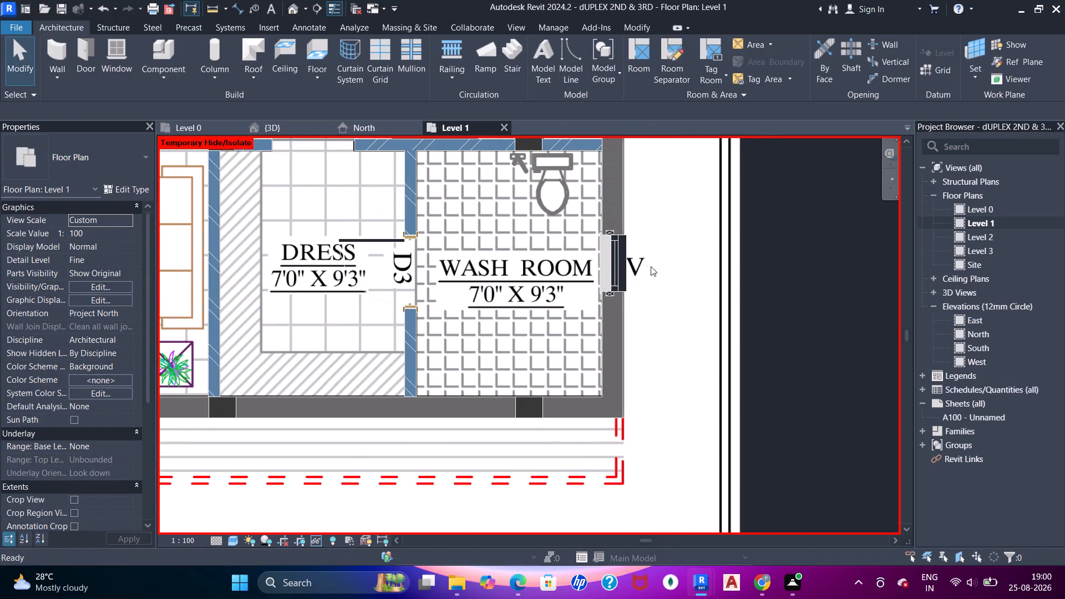
pyautogui.press('w')
pyautogui.press('f')
pyautogui.scroll(-4, 654, 292)
pyautogui.moveTo(643, 291); pyautogui.dragTo(651, 343, button='middle')
pyautogui.press('Escape')
pyautogui.write('sd')
pyautogui.scroll(-4, 539, 296)
pyautogui.moveTo(540, 323); pyautogui.dragTo(579, 402, button='middle')
pyautogui.scroll(1, 578, 401)
pyautogui.press('Escape')
pyautogui.moveTo(485, 314); pyautogui.dragTo(560, 422, button='middle')
pyautogui.scroll(4, 476, 297)
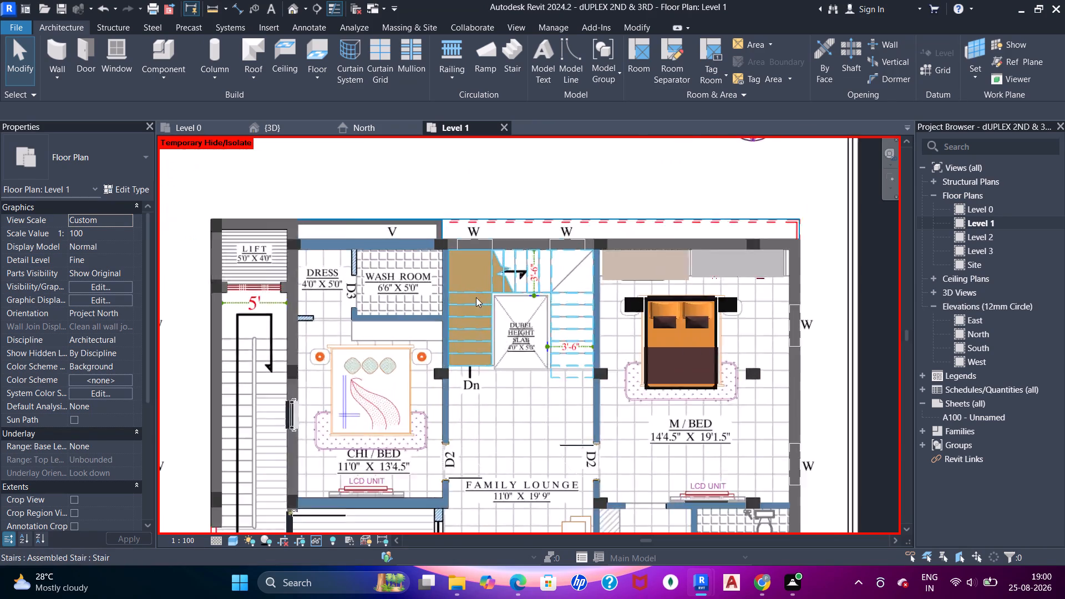
pyautogui.scroll(2, 476, 297)
pyautogui.scroll(-3, 424, 232)
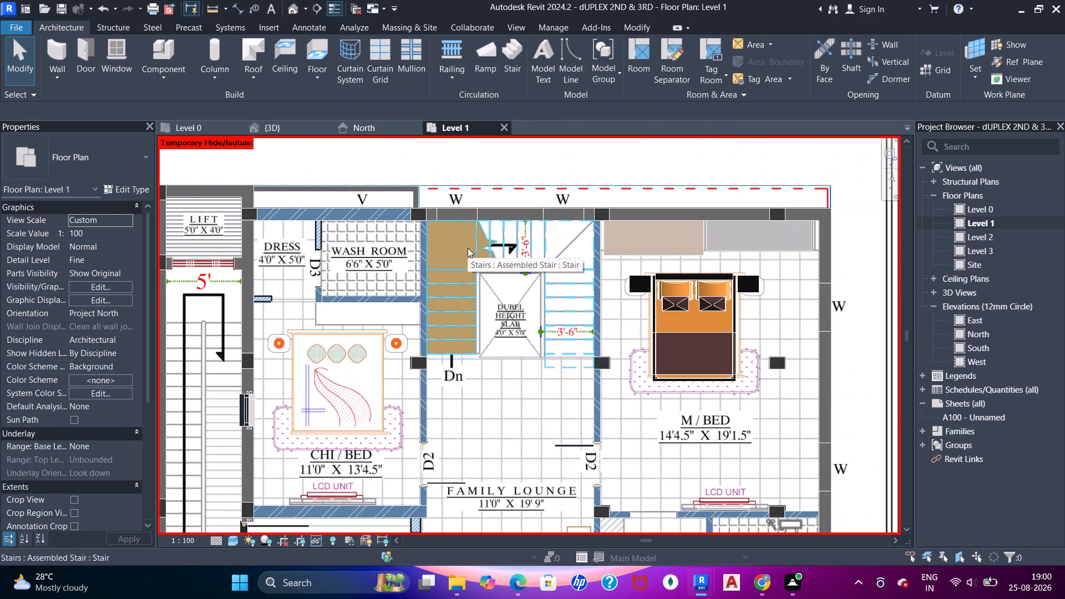
pyautogui.moveTo(468, 247); pyautogui.dragTo(481, 194, button='middle')
pyautogui.moveTo(647, 365); pyautogui.dragTo(637, 308, button='middle')
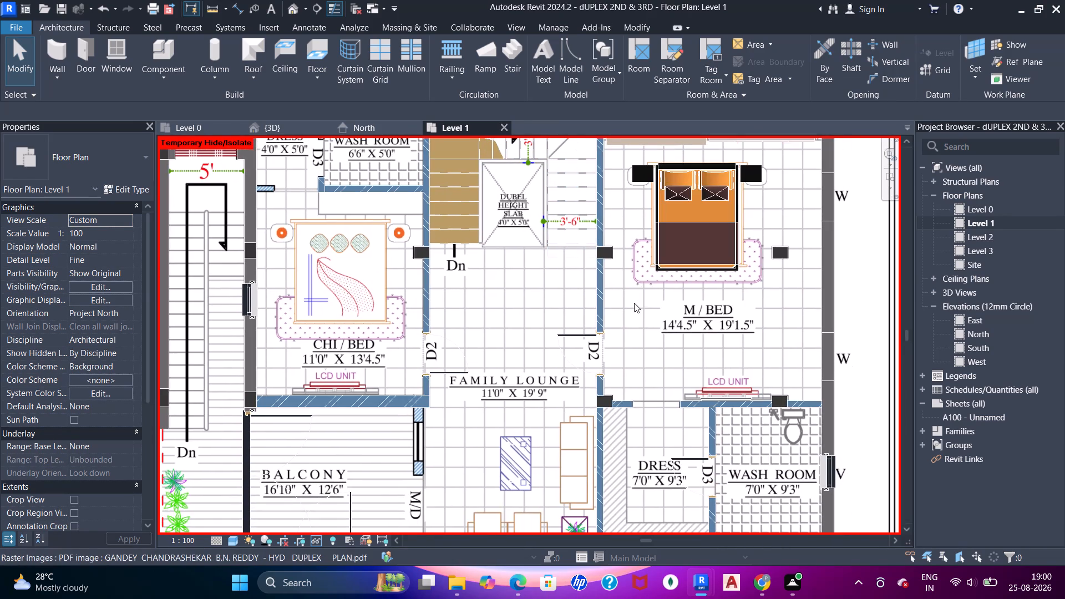
pyautogui.moveTo(682, 323); pyautogui.dragTo(662, 248, button='middle')
pyautogui.scroll(3, 663, 402)
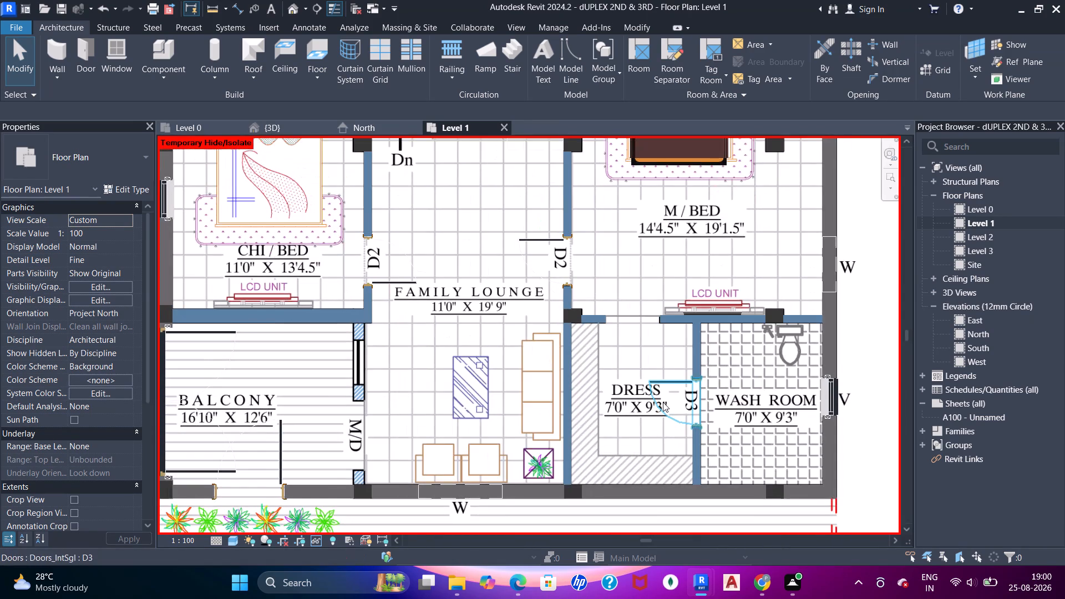
pyautogui.scroll(1, 663, 402)
pyautogui.scroll(-3, 642, 358)
pyautogui.moveTo(630, 356); pyautogui.dragTo(596, 256, button='middle')
# Place a rotated Wardrobe_Cabinet_8465 component along the bottom wall of the 7'0" x 9'3" dress.
pyautogui.press('Escape')
pyautogui.press('Escape')
pyautogui.write('cm')
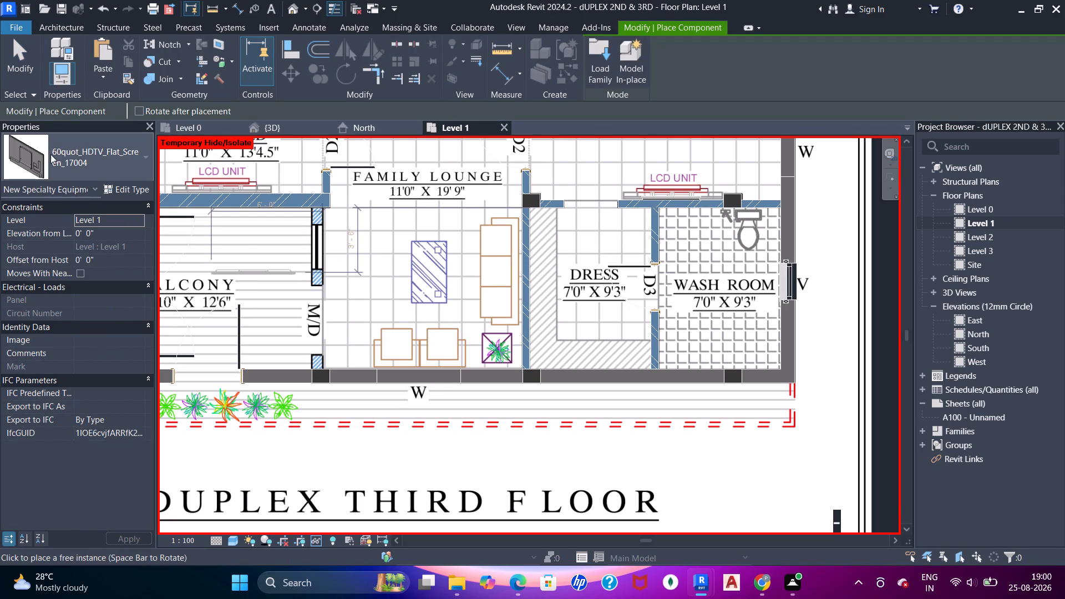
pyautogui.moveTo(50, 154); pyautogui.dragTo(62, 158)
pyautogui.scroll(-12, 47, 299)
pyautogui.scroll(-4, 59, 395)
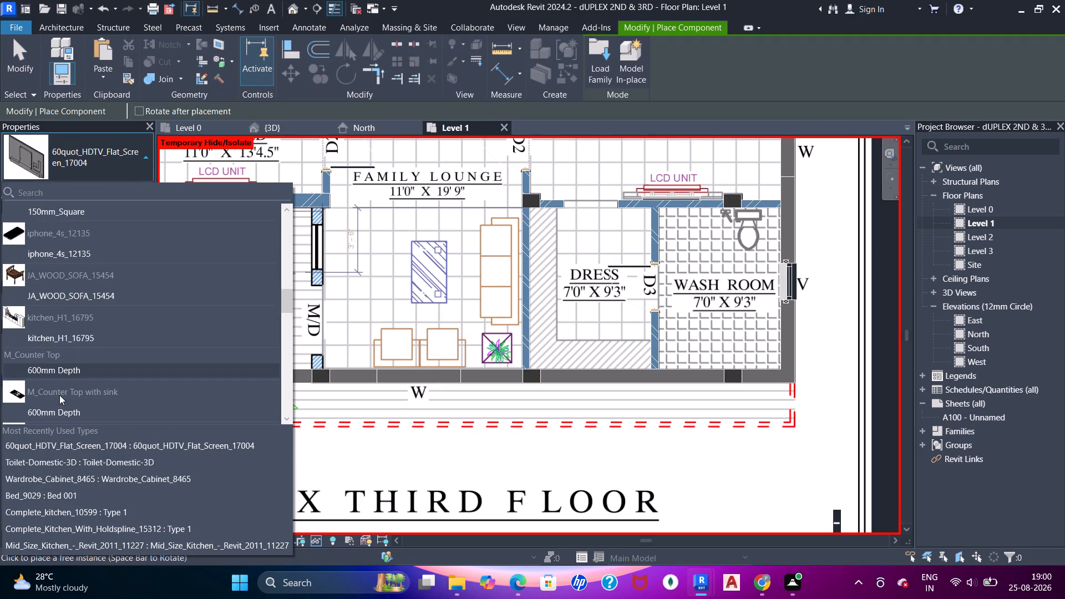
pyautogui.scroll(-15, 59, 395)
pyautogui.click(66, 404)
pyautogui.scroll(6, 574, 345)
pyautogui.moveTo(547, 284); pyautogui.dragTo(516, 359, button='middle')
pyautogui.press('space')
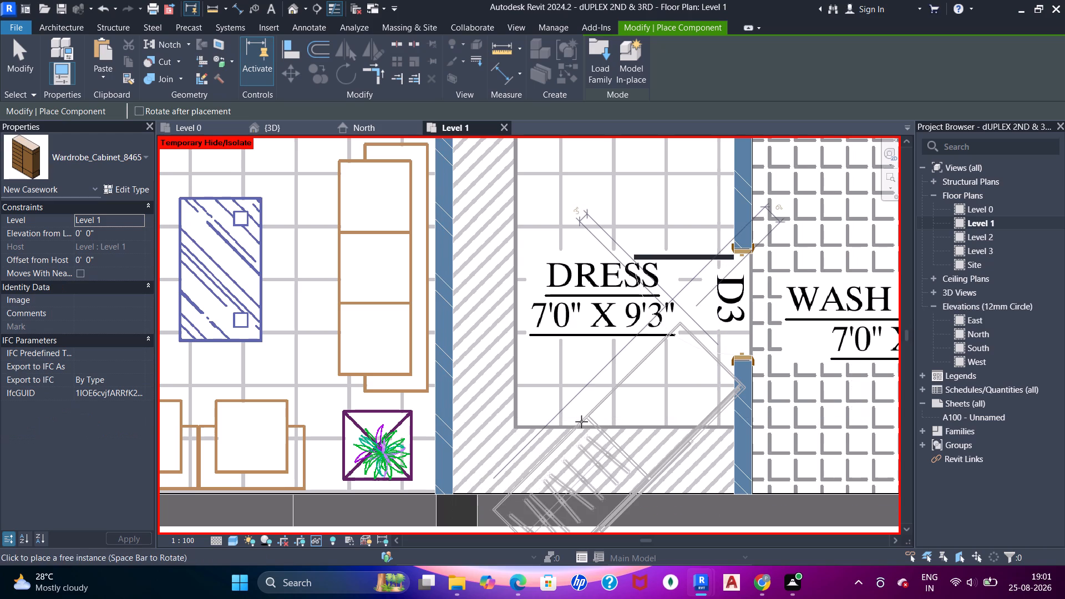
pyautogui.press('space')
pyautogui.press('space')
pyautogui.moveTo(589, 459); pyautogui.dragTo(576, 413, button='middle')
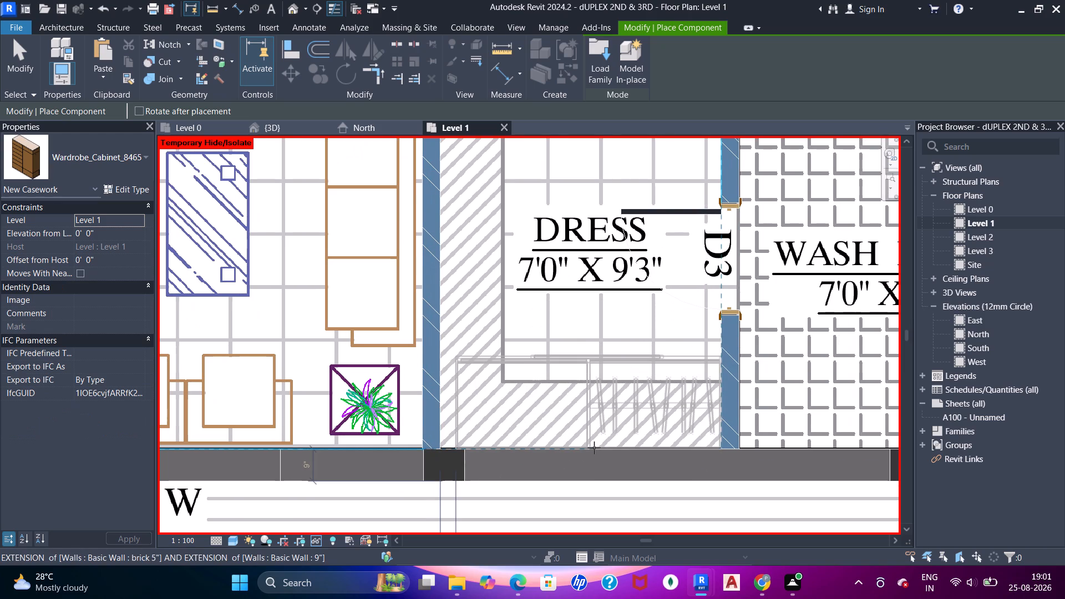
pyautogui.click(594, 448)
pyautogui.scroll(-5, 592, 306)
pyautogui.moveTo(593, 327); pyautogui.dragTo(589, 378, button='middle')
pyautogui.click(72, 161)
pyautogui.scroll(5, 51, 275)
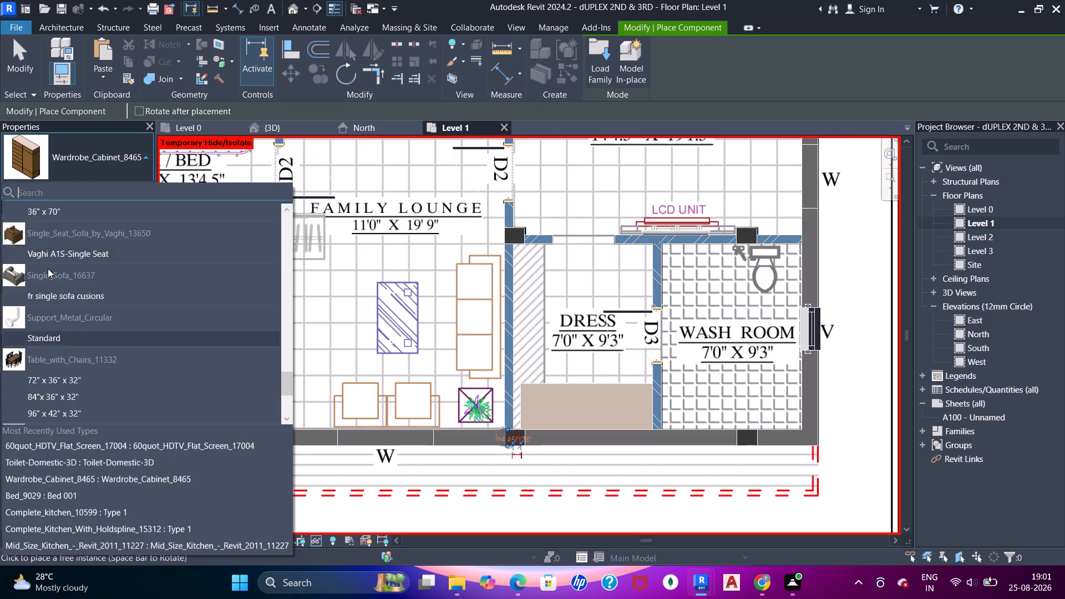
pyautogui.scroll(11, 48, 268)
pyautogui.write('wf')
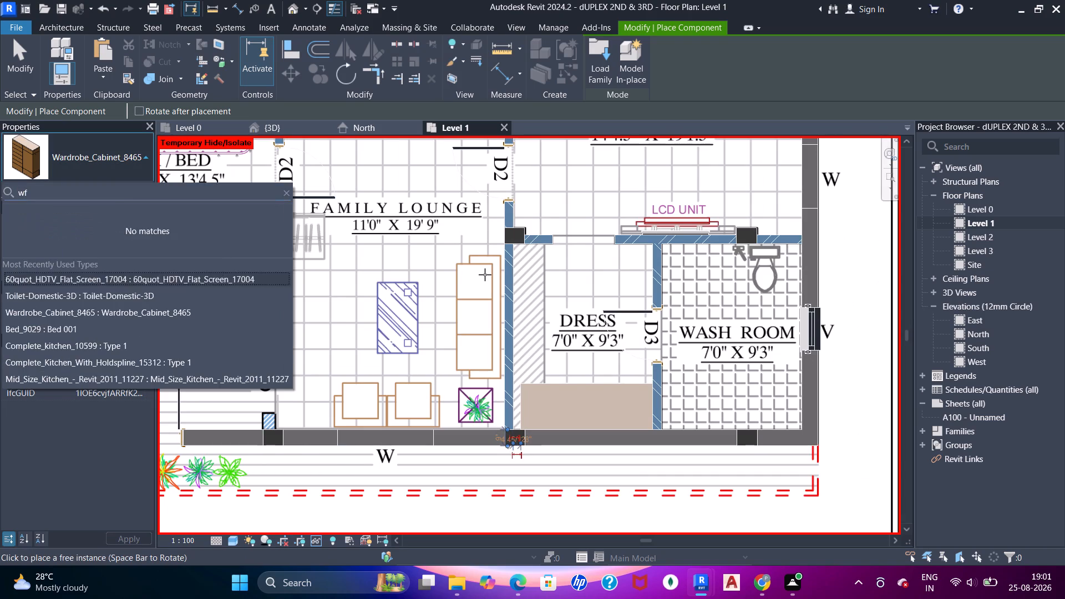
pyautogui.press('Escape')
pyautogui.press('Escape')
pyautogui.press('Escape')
# Set the Level 1 view's visual style to Wireframe.
pyautogui.press('w')
pyautogui.press('f')
# Place a rotated 1Wardrobe_6271 component over the hatched strip along the dress's wall shared with the family lounge.
pyautogui.press('c')
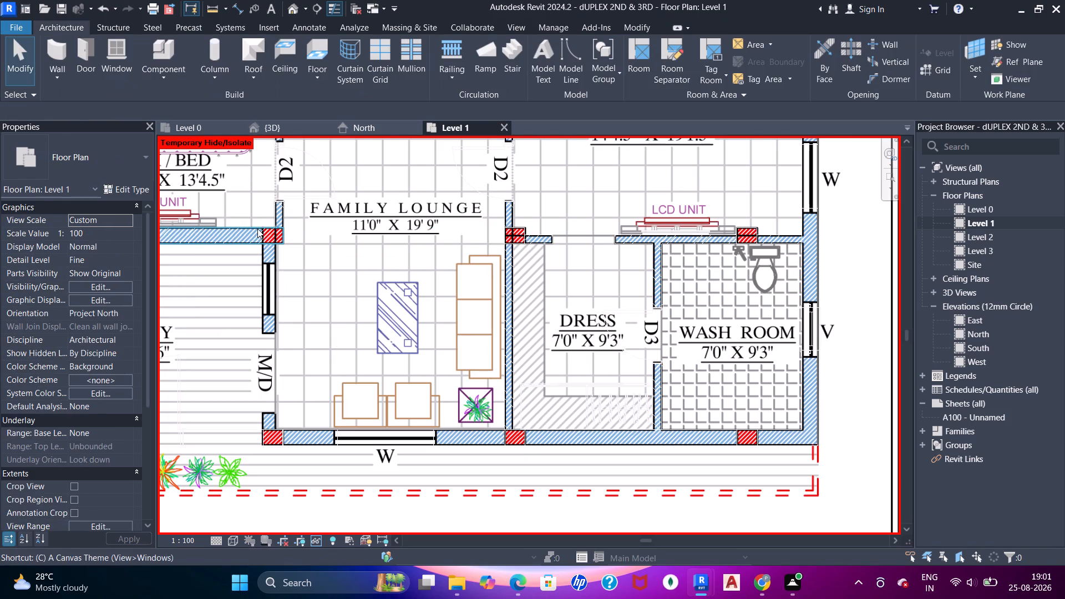
pyautogui.press('m')
pyautogui.click(57, 164)
pyautogui.scroll(14, 34, 239)
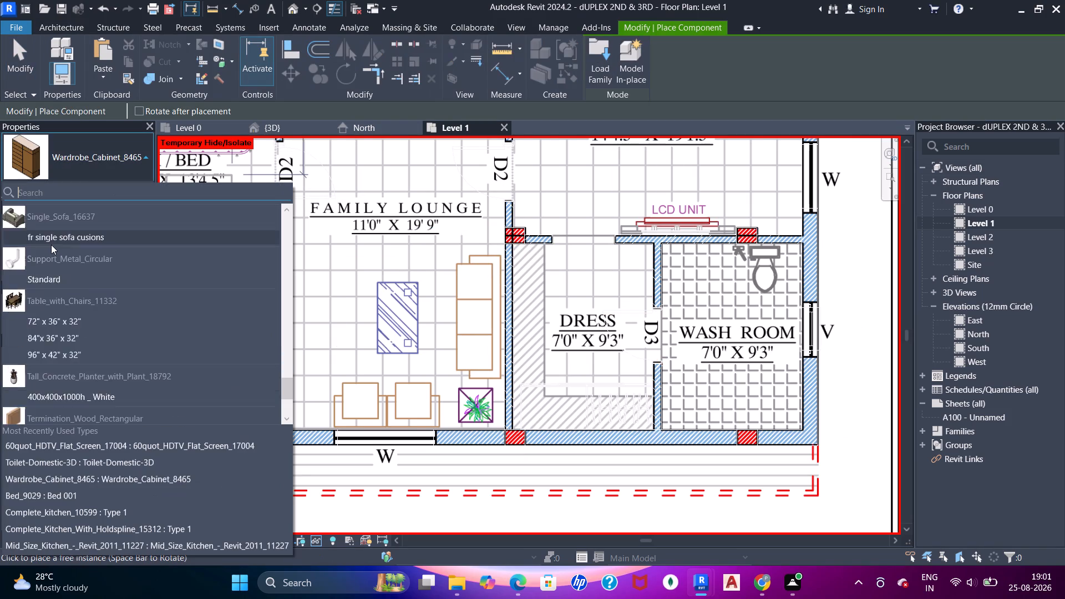
pyautogui.scroll(20, 51, 245)
pyautogui.scroll(10, 51, 245)
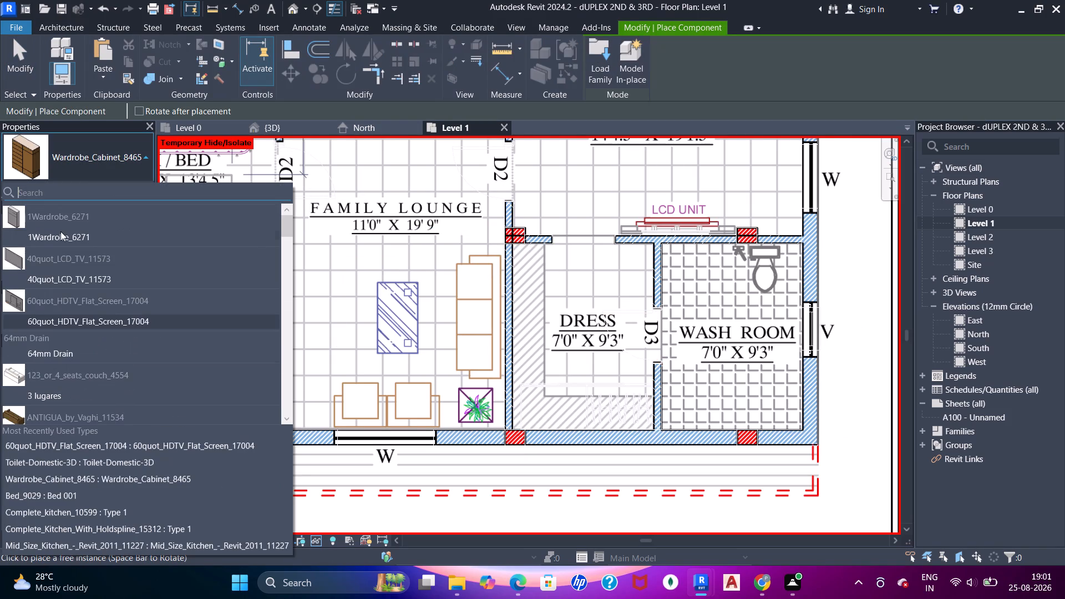
pyautogui.click(62, 232)
pyautogui.moveTo(528, 313); pyautogui.dragTo(524, 319, button='middle')
pyautogui.scroll(4, 525, 323)
pyautogui.press('space')
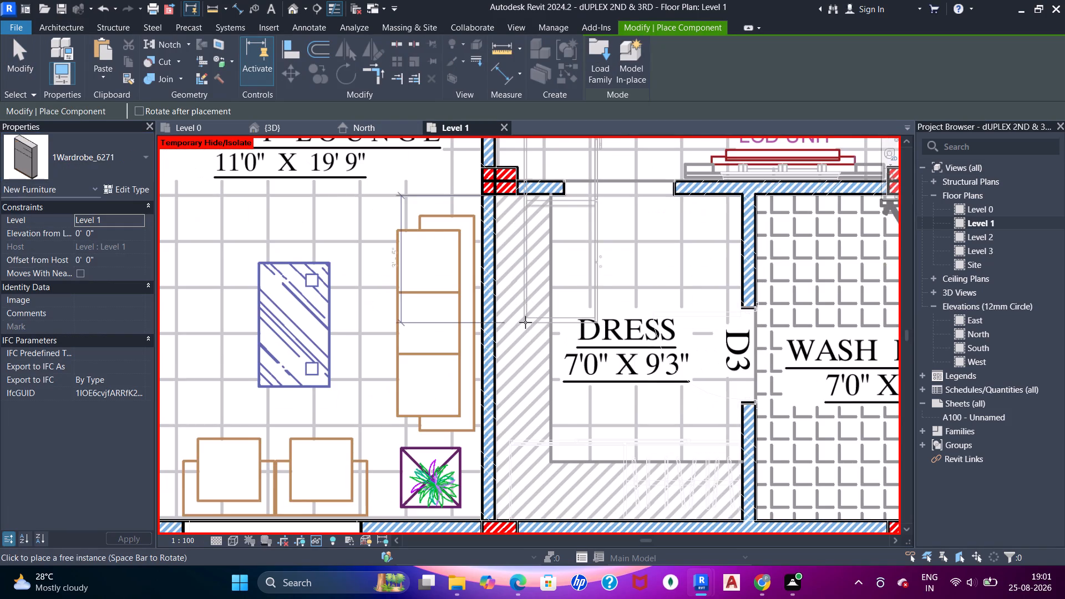
pyautogui.scroll(-4, 528, 348)
pyautogui.moveTo(535, 354); pyautogui.dragTo(519, 324, button='middle')
pyautogui.scroll(4, 523, 342)
pyautogui.moveTo(501, 319); pyautogui.dragTo(494, 301, button='middle')
pyautogui.scroll(1, 498, 311)
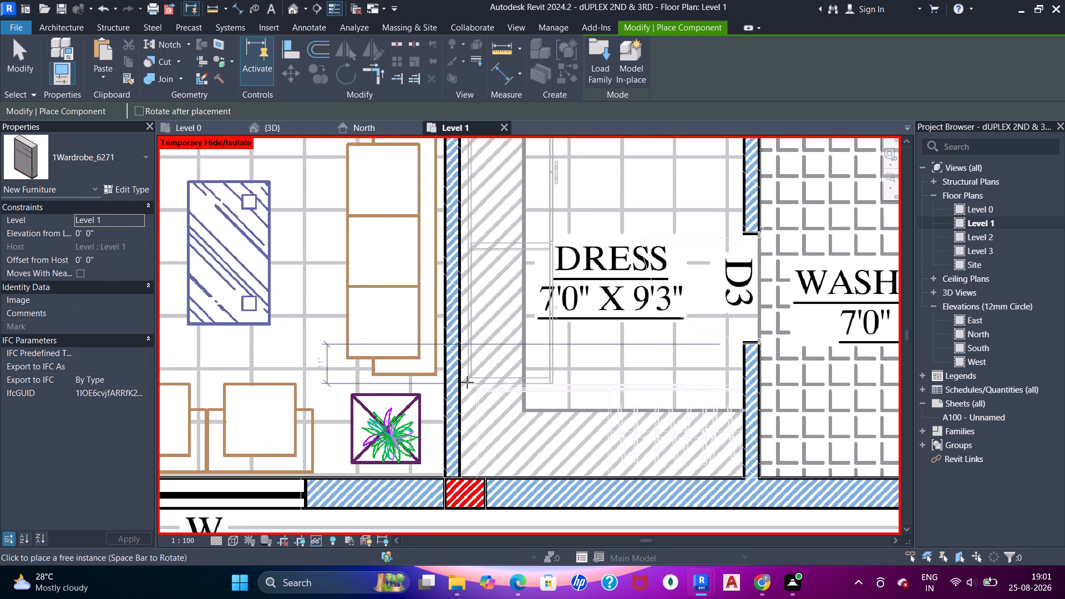
pyautogui.click(461, 381)
pyautogui.scroll(-4, 485, 351)
pyautogui.moveTo(480, 318); pyautogui.dragTo(480, 333, button='middle')
pyautogui.press('Escape')
pyautogui.press('Escape')
pyautogui.press('Escape')
# Set the view to Shaded and nudge the new 1Wardrobe_6271 down until it meets the cabinet along the dress's bottom wall.
pyautogui.write('sd')
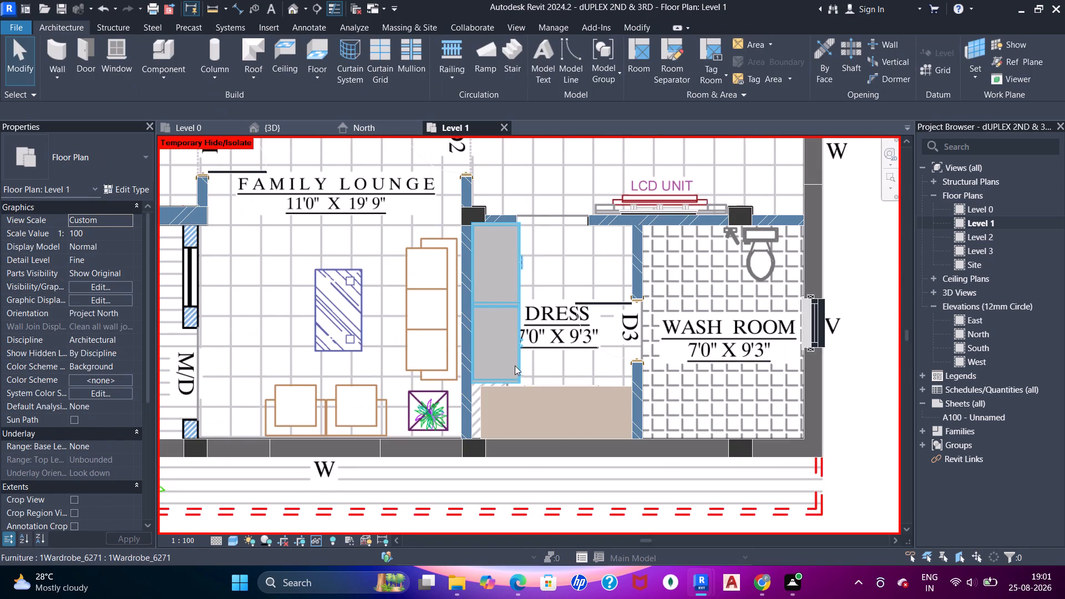
pyautogui.click(514, 367)
pyautogui.scroll(5, 514, 367)
pyautogui.press('Down')
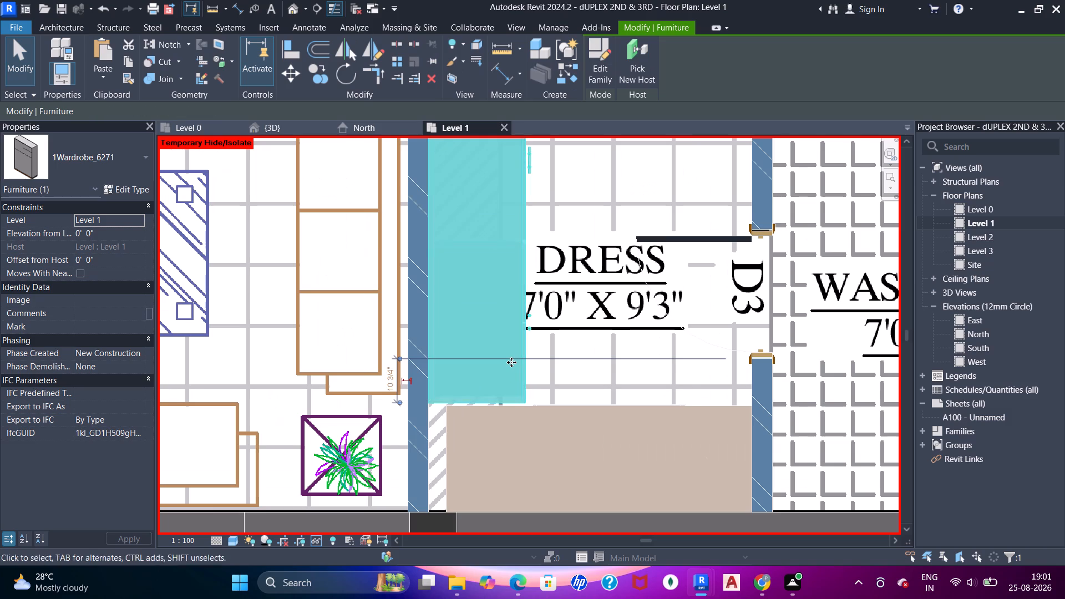
pyautogui.press('Down')
pyautogui.scroll(-2, 511, 359)
pyautogui.moveTo(512, 308); pyautogui.dragTo(510, 330, button='middle')
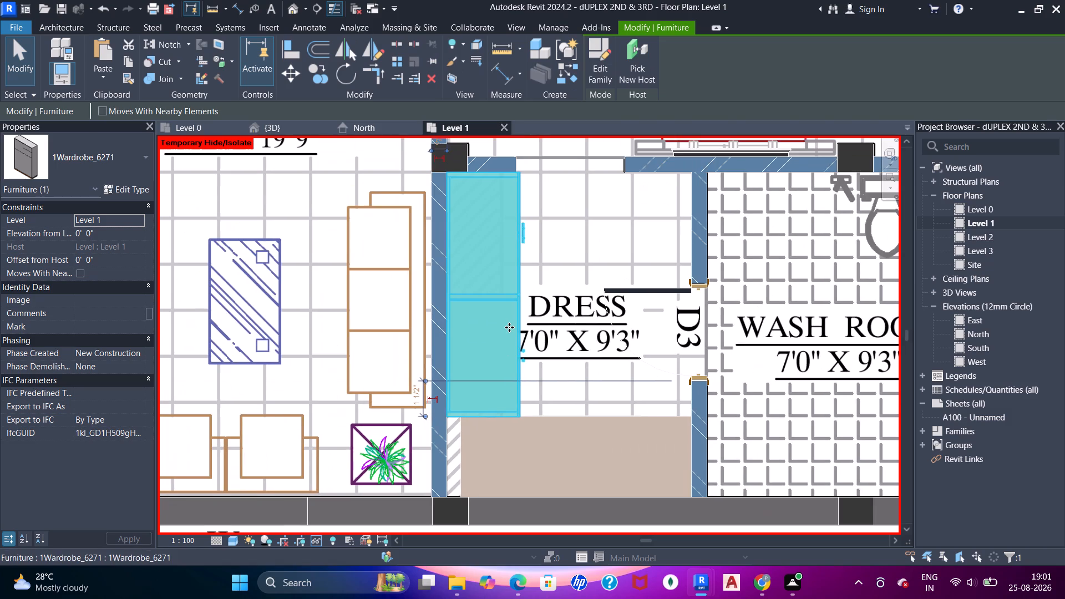
pyautogui.press('Escape')
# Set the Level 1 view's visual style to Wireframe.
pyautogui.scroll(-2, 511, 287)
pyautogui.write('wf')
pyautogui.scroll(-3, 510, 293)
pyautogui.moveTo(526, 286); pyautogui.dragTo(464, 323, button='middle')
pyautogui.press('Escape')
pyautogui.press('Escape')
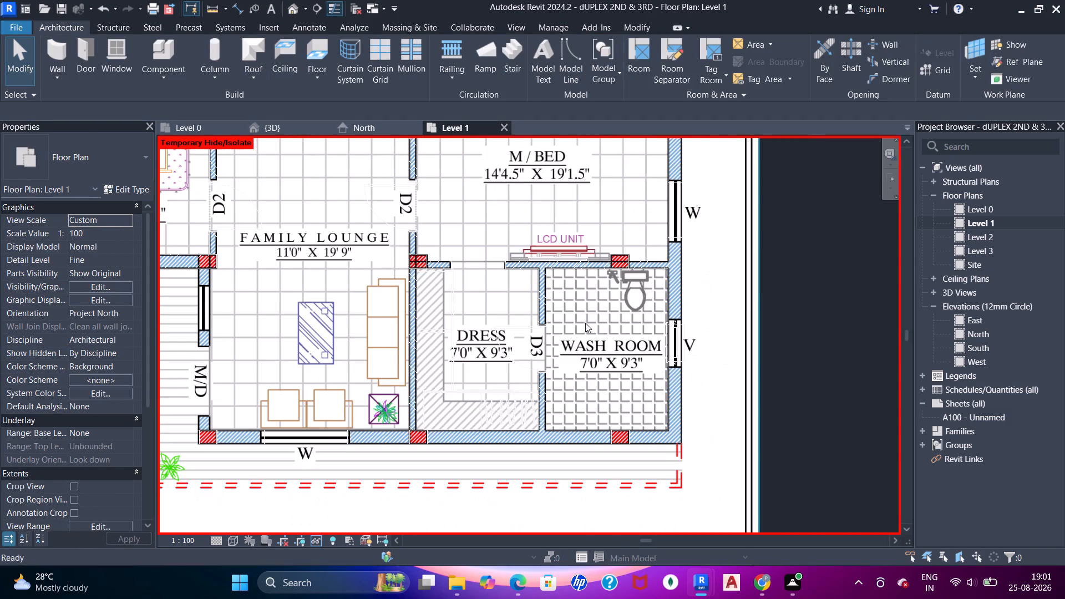
# Choose the Toilet-Domestic-3D component type for the 7'0" x 9'3" wash room.
pyautogui.moveTo(579, 323); pyautogui.dragTo(544, 326, button='middle')
pyautogui.middleClick(505, 332)
pyautogui.scroll(1, 557, 324)
pyautogui.moveTo(557, 319); pyautogui.dragTo(531, 271, button='middle')
pyautogui.scroll(1, 546, 303)
pyautogui.press('c')
pyautogui.press('m')
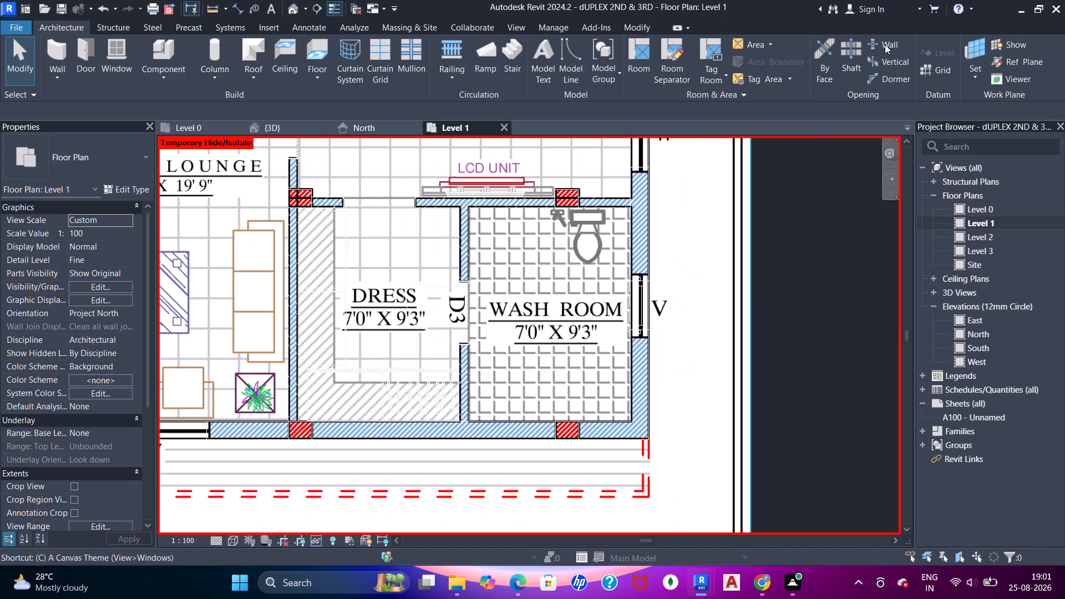
pyautogui.click(17, 166)
pyautogui.scroll(-5, 109, 258)
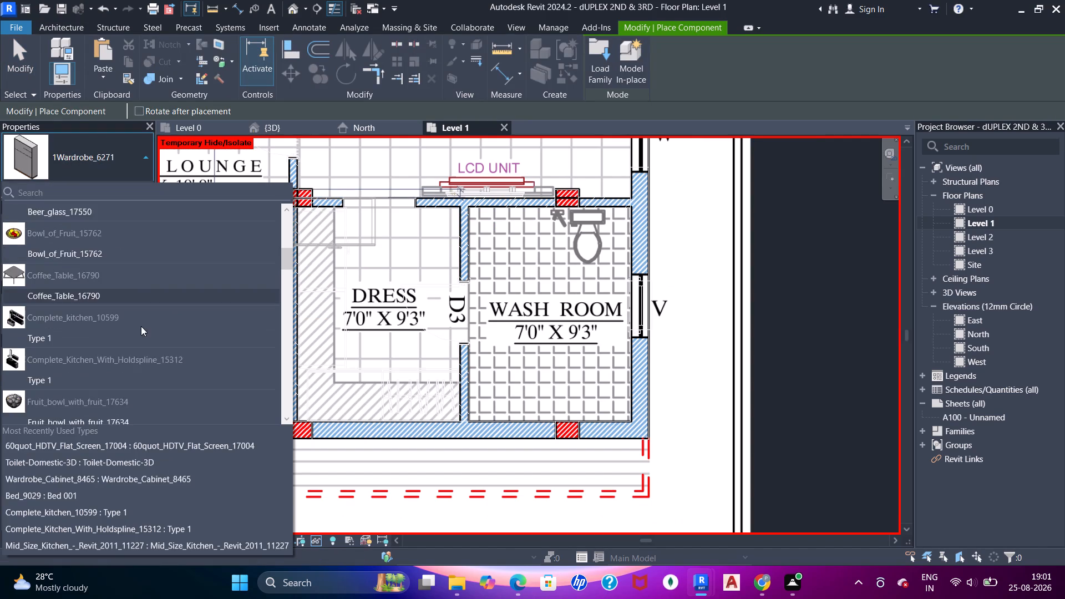
pyautogui.scroll(-6, 120, 329)
pyautogui.scroll(3, 92, 324)
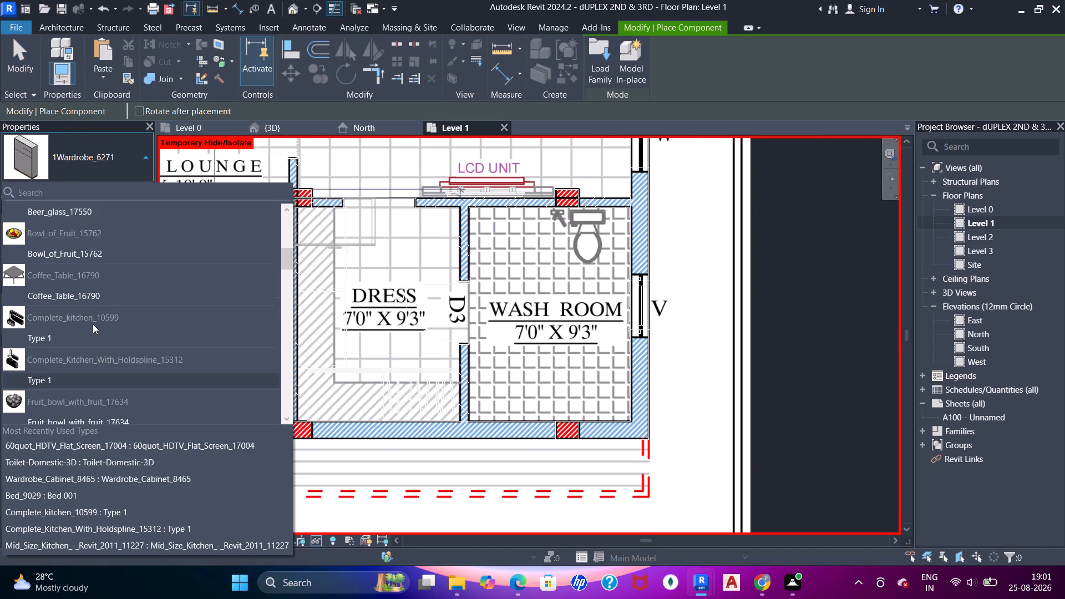
pyautogui.scroll(-6, 94, 324)
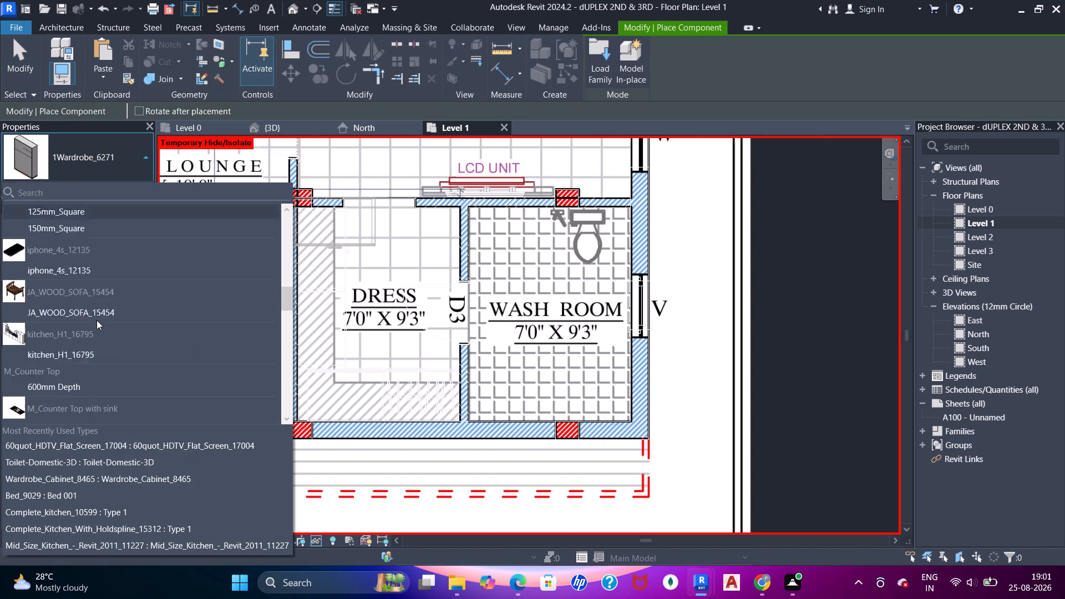
pyautogui.scroll(-16, 97, 320)
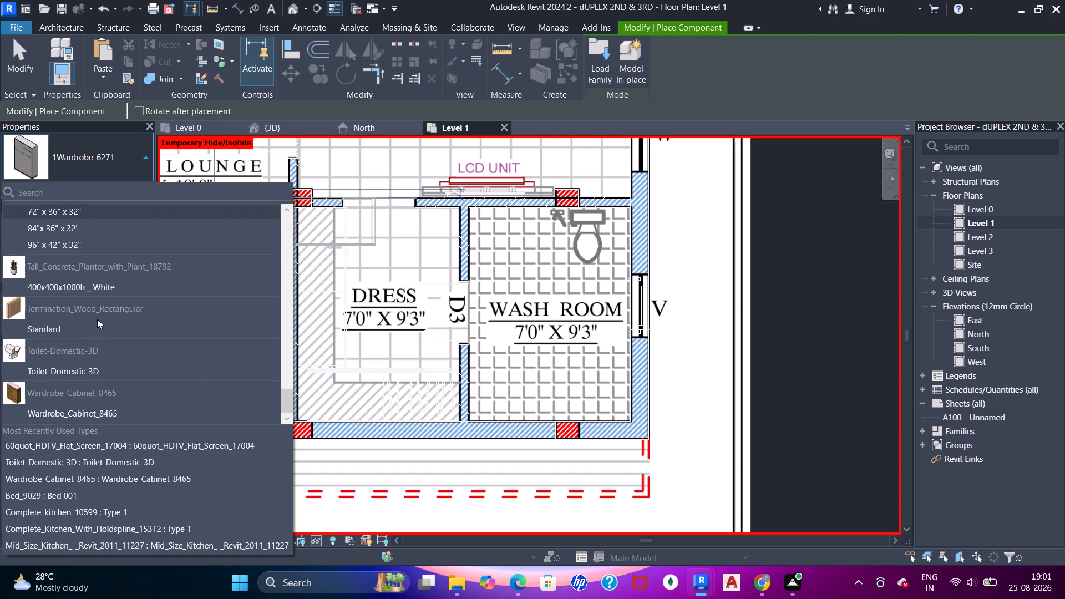
pyautogui.scroll(-2, 97, 319)
pyautogui.click(99, 373)
pyautogui.moveTo(540, 238); pyautogui.dragTo(419, 303, button='middle')
pyautogui.scroll(3, 466, 289)
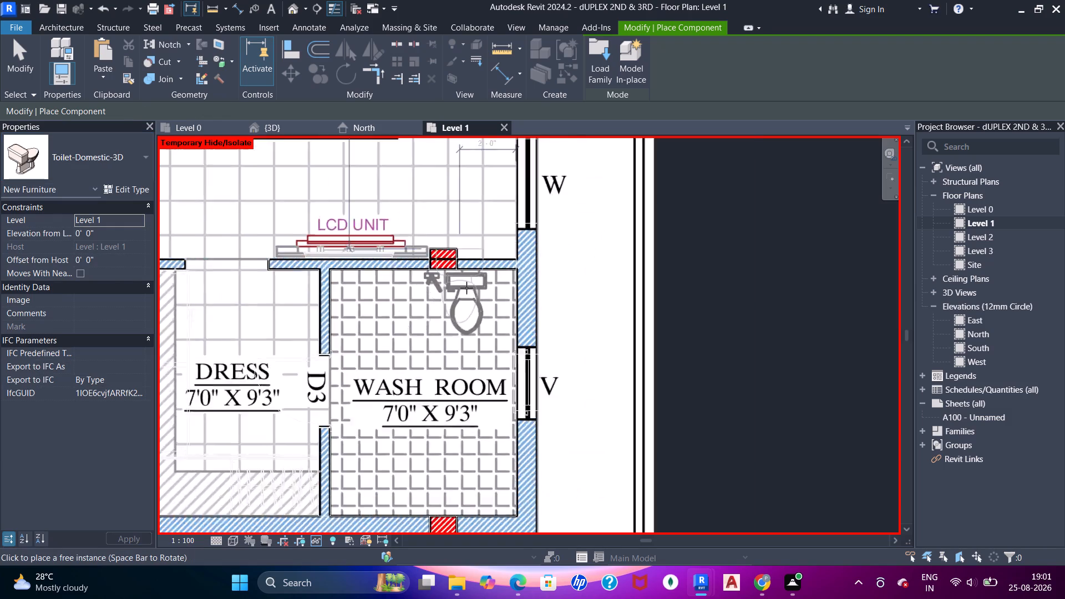
pyautogui.scroll(2, 466, 288)
pyautogui.press('Escape')
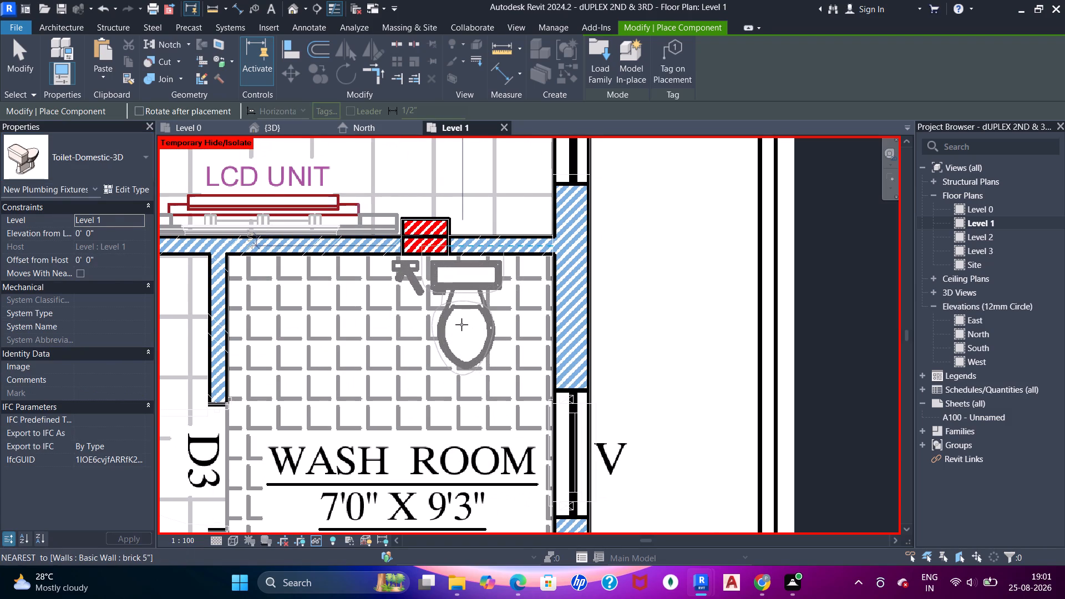
pyautogui.press('Escape')
pyautogui.scroll(-7, 414, 311)
pyautogui.press('Escape')
pyautogui.moveTo(413, 319); pyautogui.dragTo(466, 339, button='middle')
pyautogui.press('Escape')
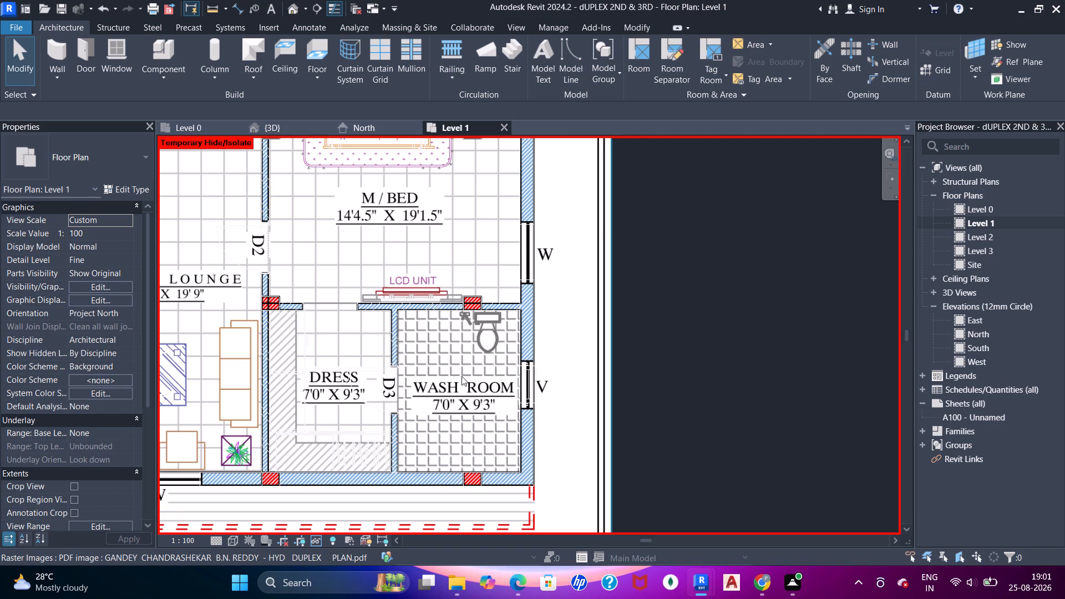
# Set the view to Shaded and place a Toilet-Domestic-3D over the plan's toilet symbol against the wash room's top wall.
pyautogui.write('sd')
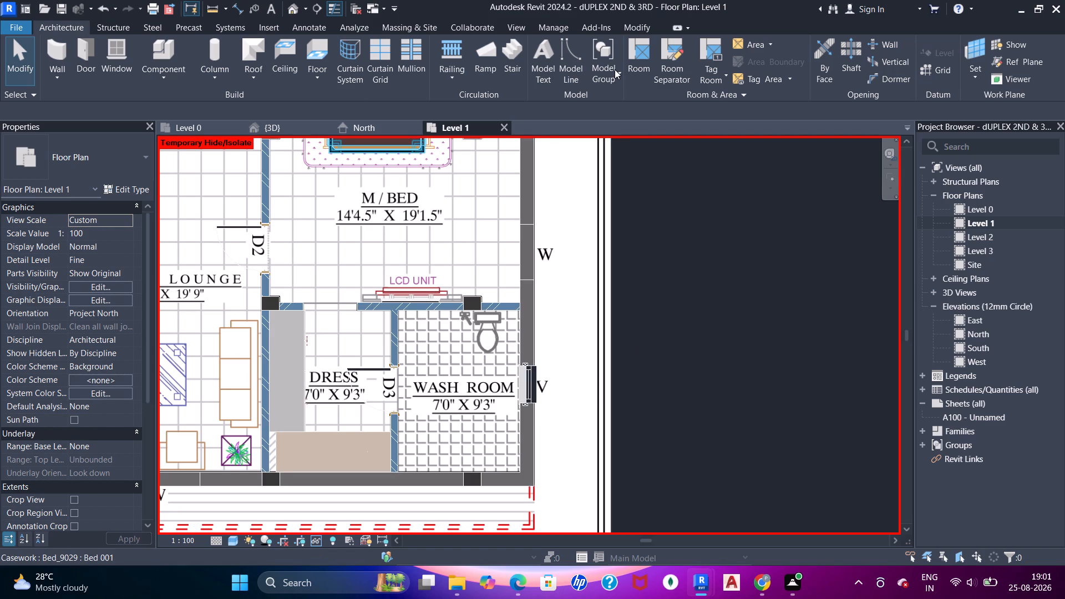
pyautogui.press('c')
pyautogui.press('m')
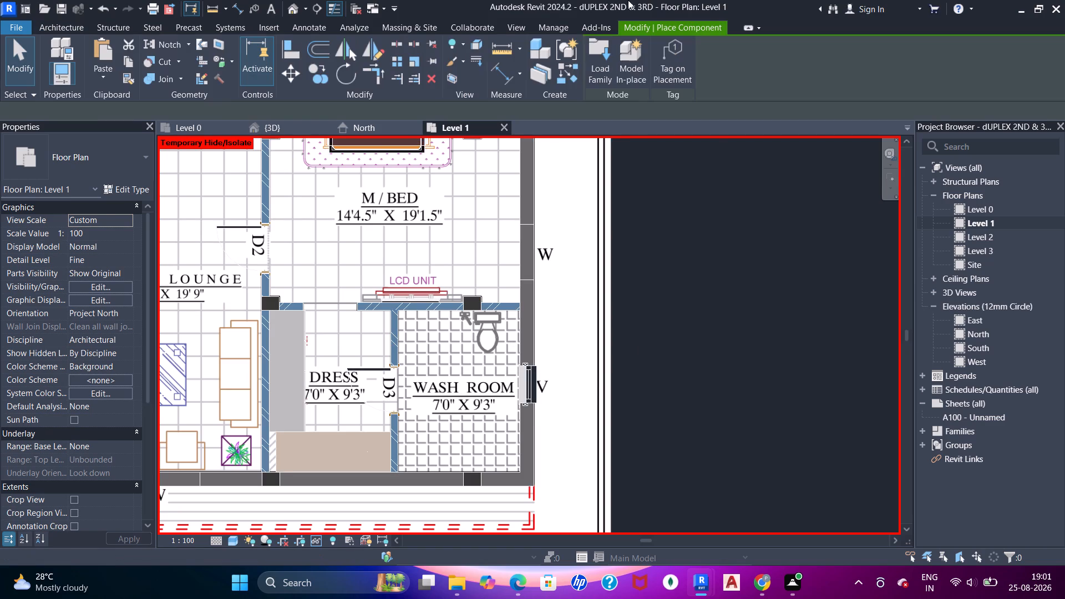
pyautogui.scroll(10, 561, 358)
pyautogui.moveTo(414, 238); pyautogui.dragTo(434, 295, button='middle')
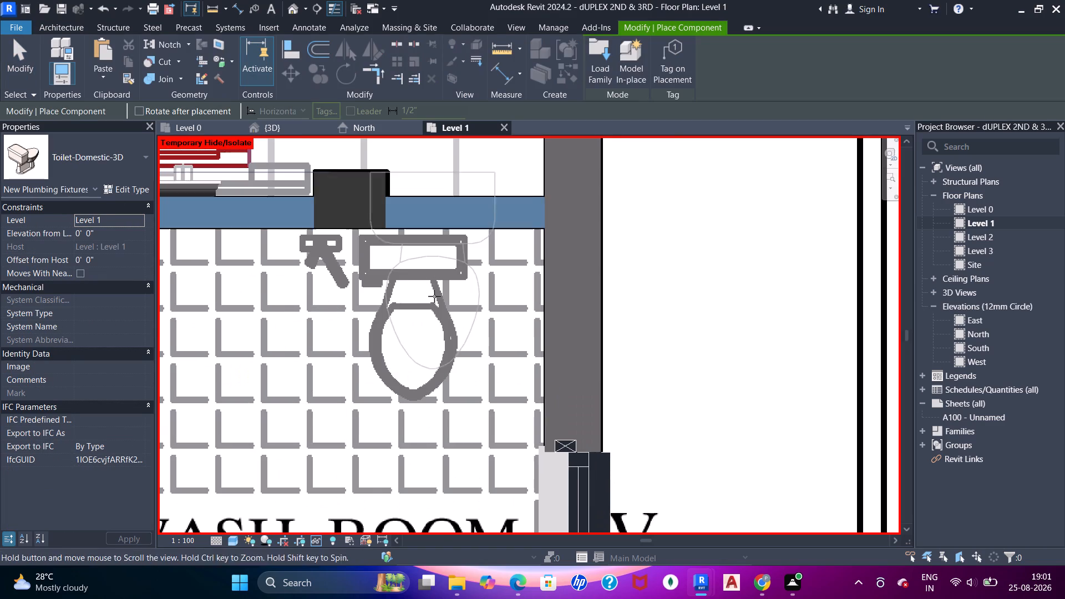
pyautogui.click(412, 351)
pyautogui.scroll(-10, 412, 342)
pyautogui.moveTo(413, 329); pyautogui.dragTo(421, 302, button='middle')
pyautogui.press('Escape')
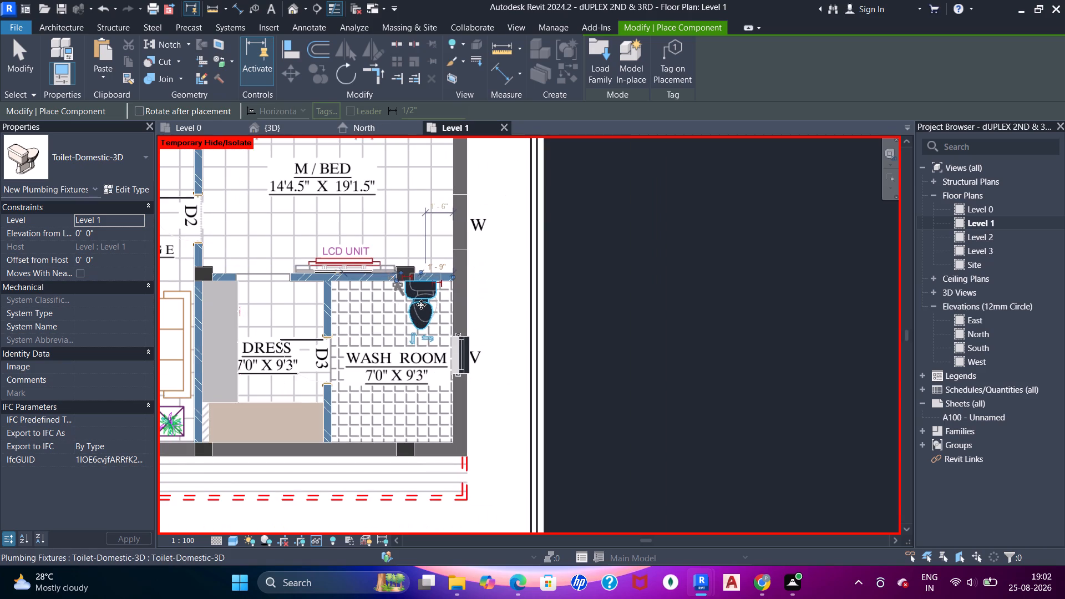
pyautogui.press('Escape')
pyautogui.press('Escape')
pyautogui.scroll(6, 431, 366)
pyautogui.press('Escape')
pyautogui.scroll(-5, 428, 367)
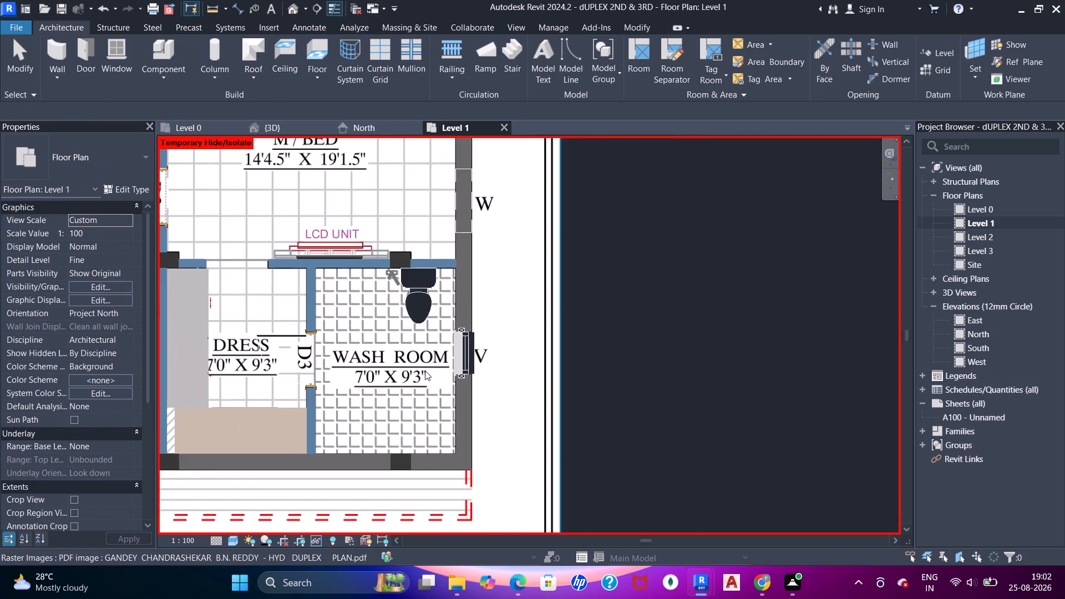
pyautogui.moveTo(425, 370); pyautogui.dragTo(473, 346, button='middle')
pyautogui.press('Escape')
pyautogui.press('Escape')
pyautogui.press('Escape')
pyautogui.press('Escape')
pyautogui.press('Escape')
pyautogui.press('Escape')
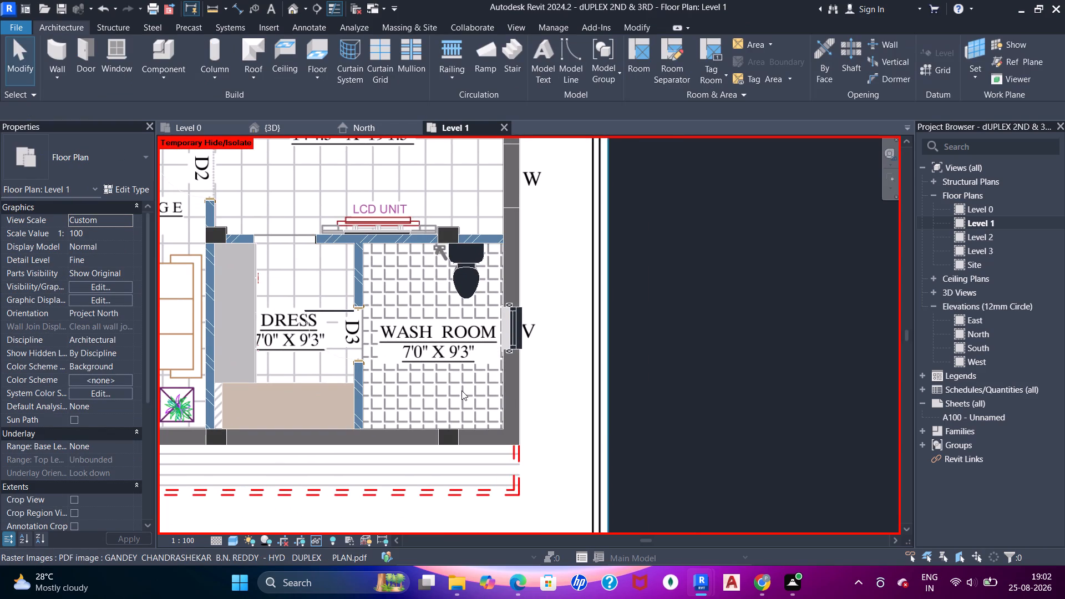
pyautogui.moveTo(463, 383); pyautogui.dragTo(463, 372, button='middle')
pyautogui.press('Escape')
pyautogui.press('Escape')
# Start a new wall for the wash room using the Curtain_Wall-Exterior_Glazing type.
pyautogui.press('w')
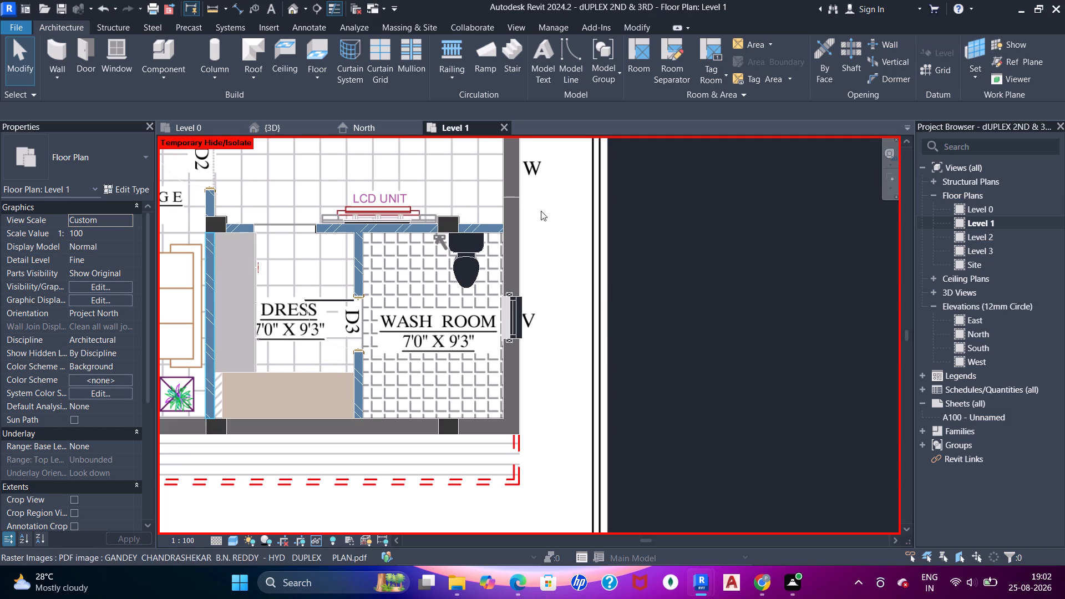
pyautogui.press('a')
pyautogui.click(90, 168)
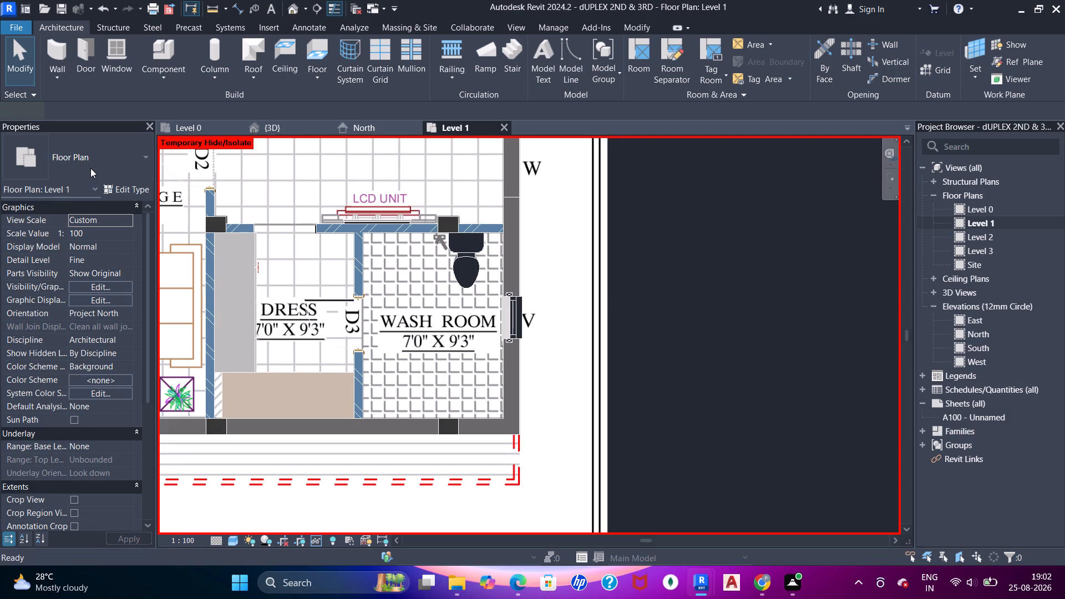
pyautogui.scroll(-6, 110, 320)
pyautogui.scroll(-2, 82, 363)
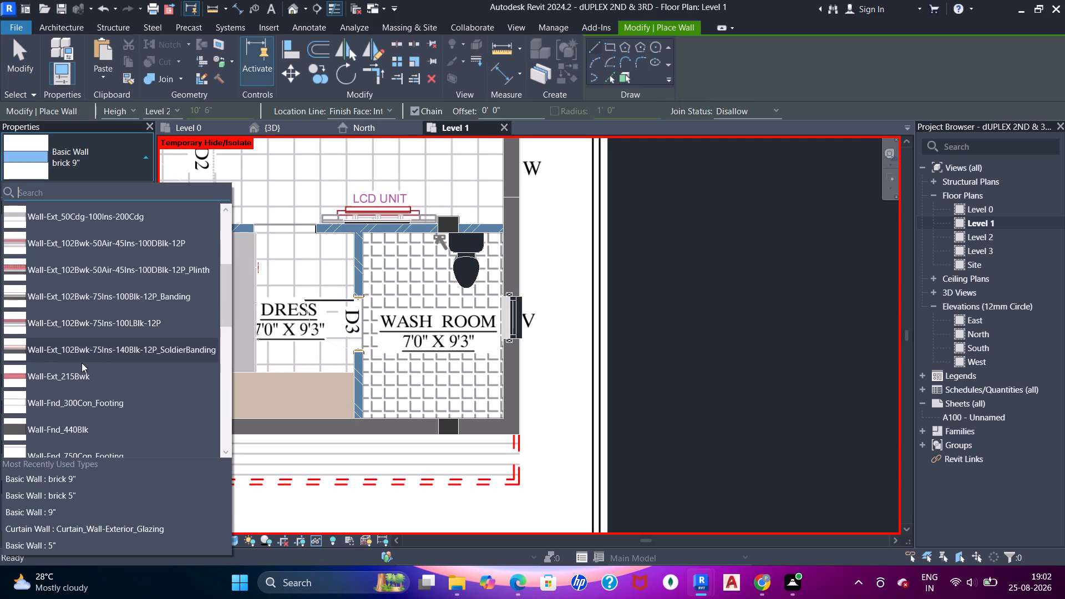
pyautogui.scroll(-2, 104, 384)
pyautogui.click(104, 412)
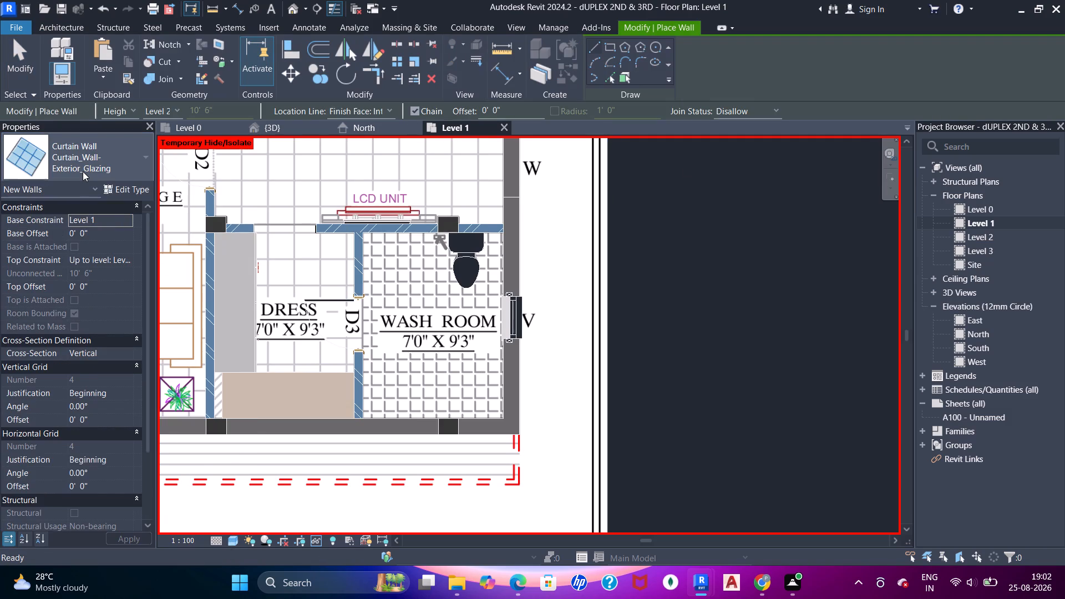
pyautogui.click(83, 171)
pyautogui.press('Escape')
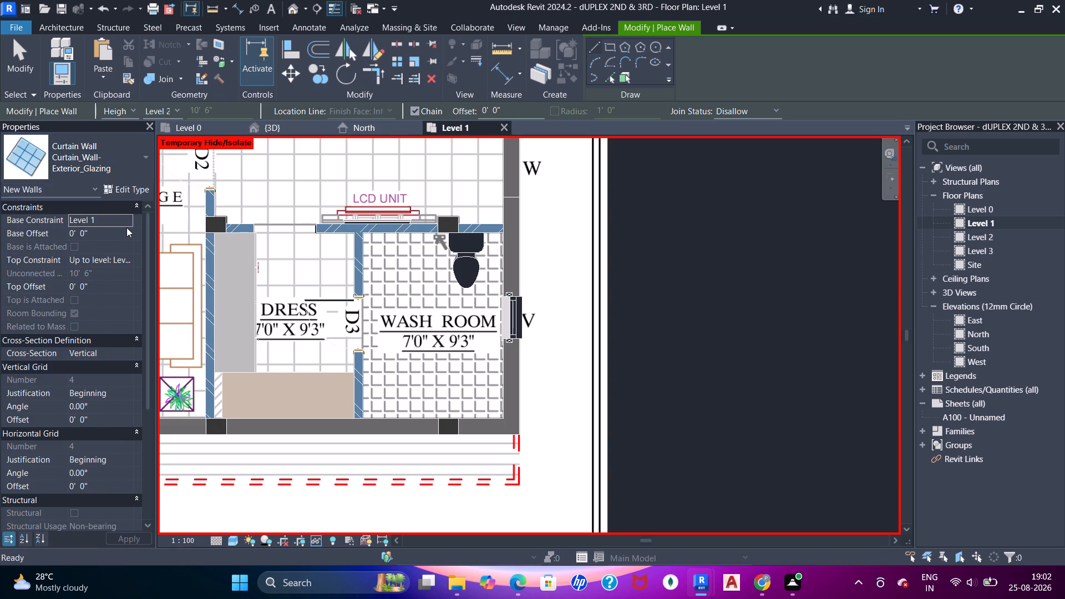
# Set the new curtain wall's top constraint to Unconnected with an unconnected height of 10'.
pyautogui.click(126, 262)
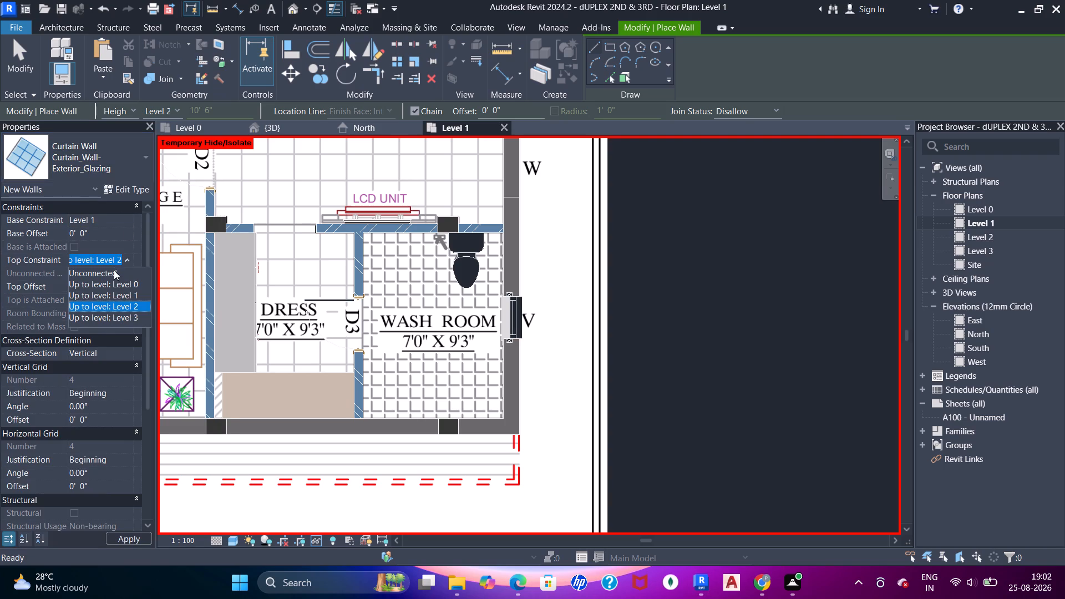
pyautogui.click(114, 272)
pyautogui.click(113, 273)
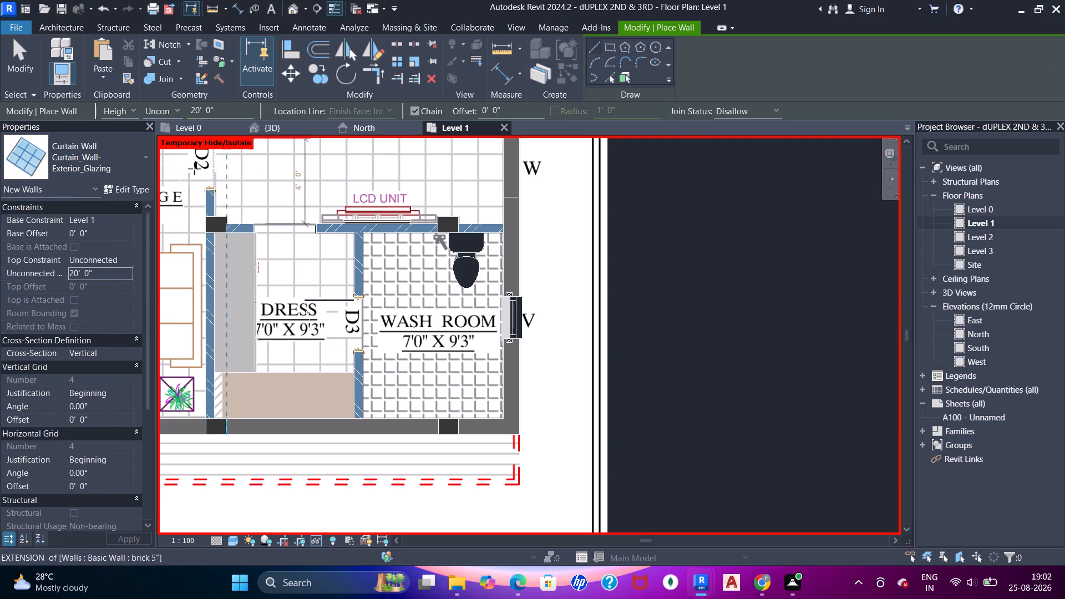
pyautogui.click(112, 272)
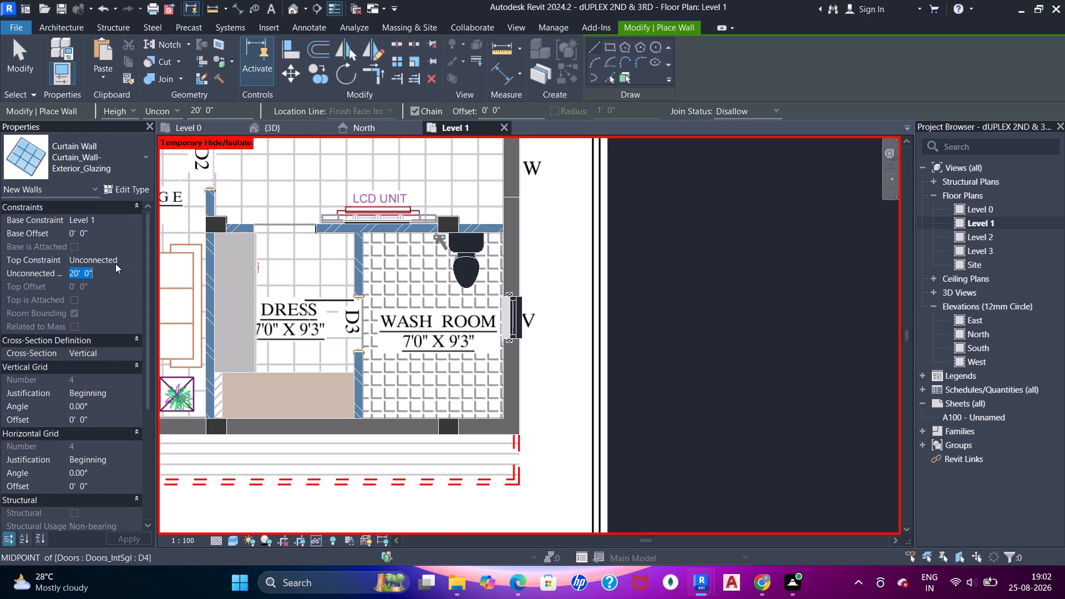
pyautogui.press('1')
pyautogui.press('0')
pyautogui.press("'")
pyautogui.press('Return')
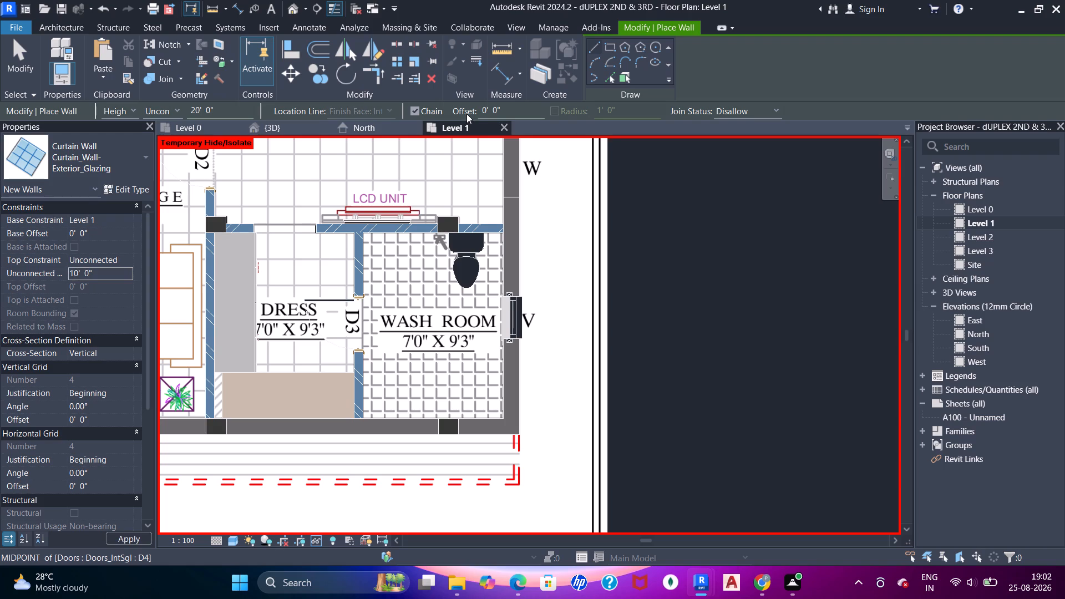
# Draw a horizontal curtain wall across the wash room, from the outer wall's inner face to the lower jamb of door D3.
pyautogui.moveTo(276, 352); pyautogui.dragTo(303, 334, button='middle')
pyautogui.scroll(5, 488, 404)
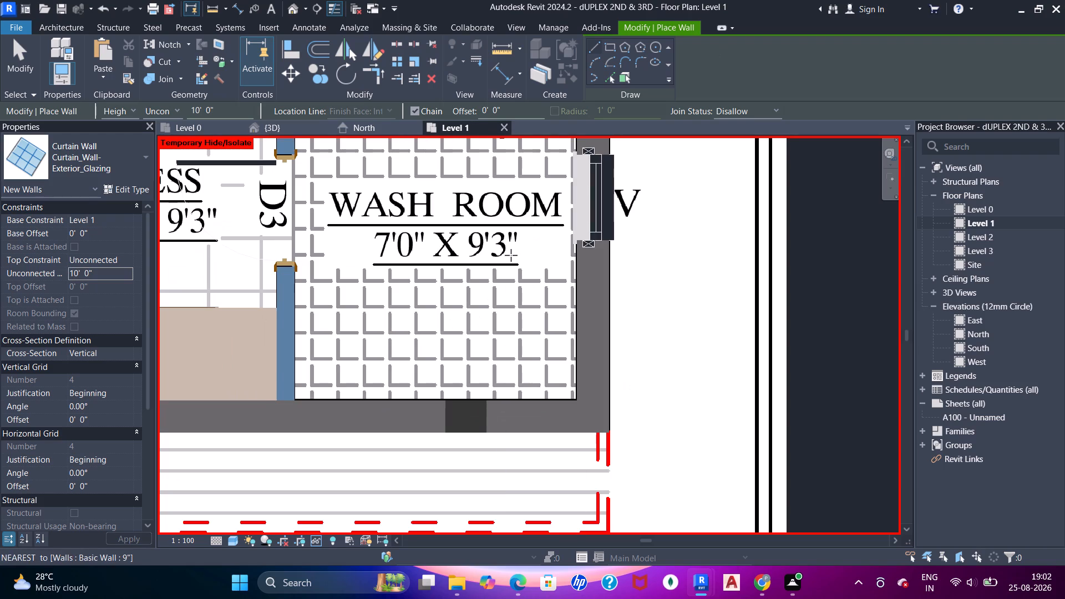
pyautogui.moveTo(573, 267); pyautogui.dragTo(584, 370, button='middle')
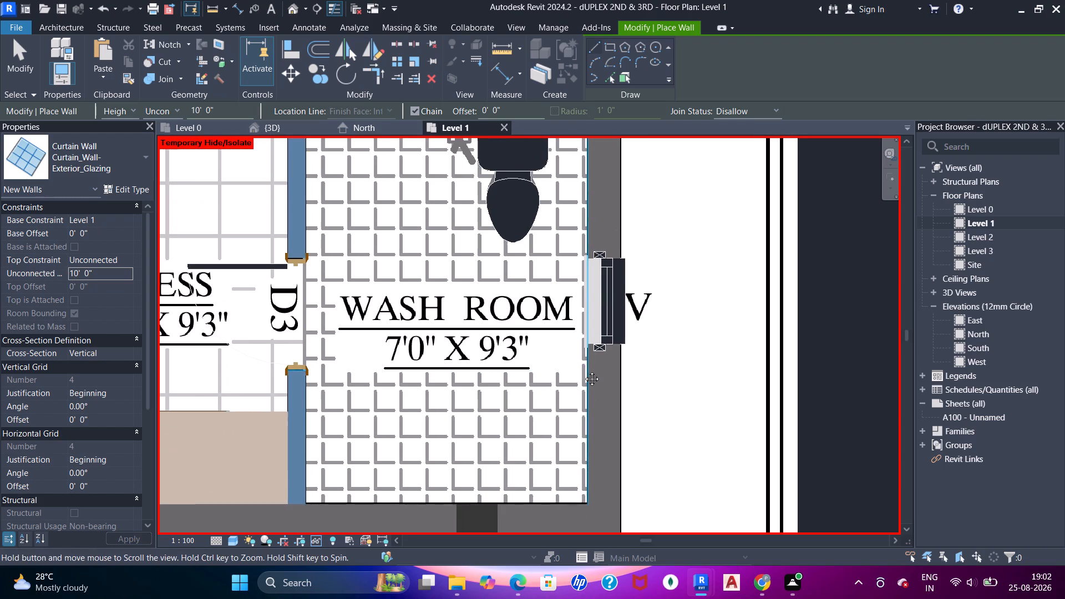
pyautogui.click(585, 375)
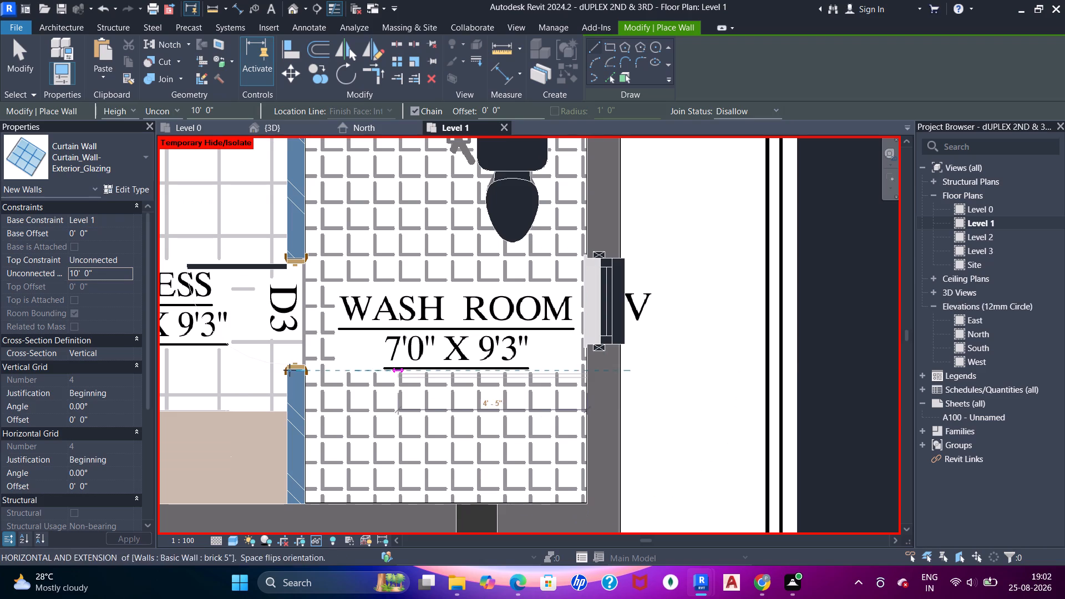
pyautogui.scroll(13, 302, 377)
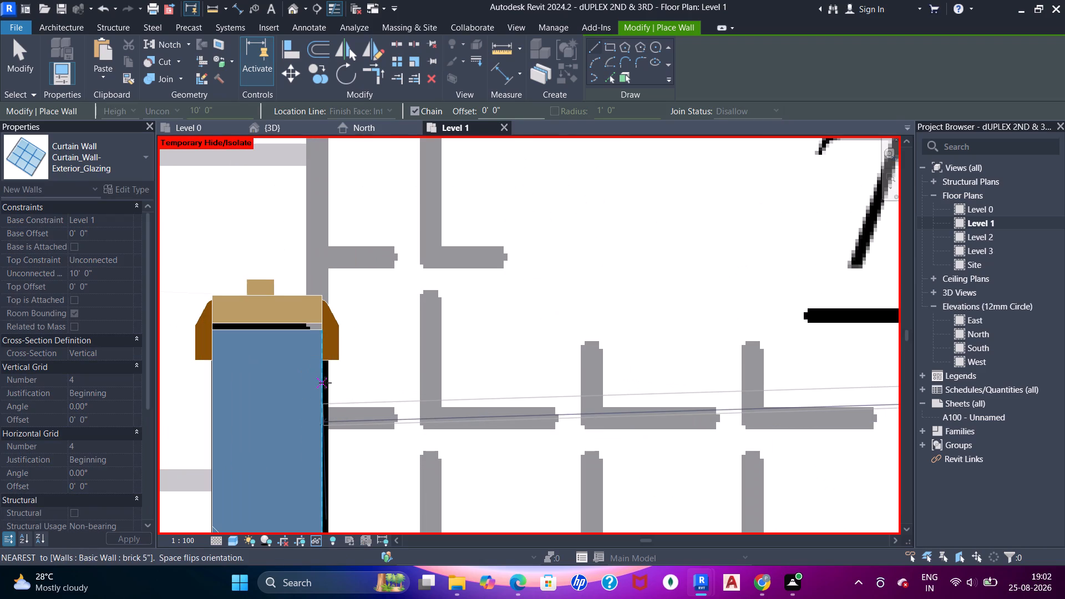
pyautogui.click(312, 347)
pyautogui.scroll(-5, 343, 368)
pyautogui.moveTo(402, 331); pyautogui.dragTo(343, 331, button='middle')
pyautogui.press('Escape')
pyautogui.press('Escape')
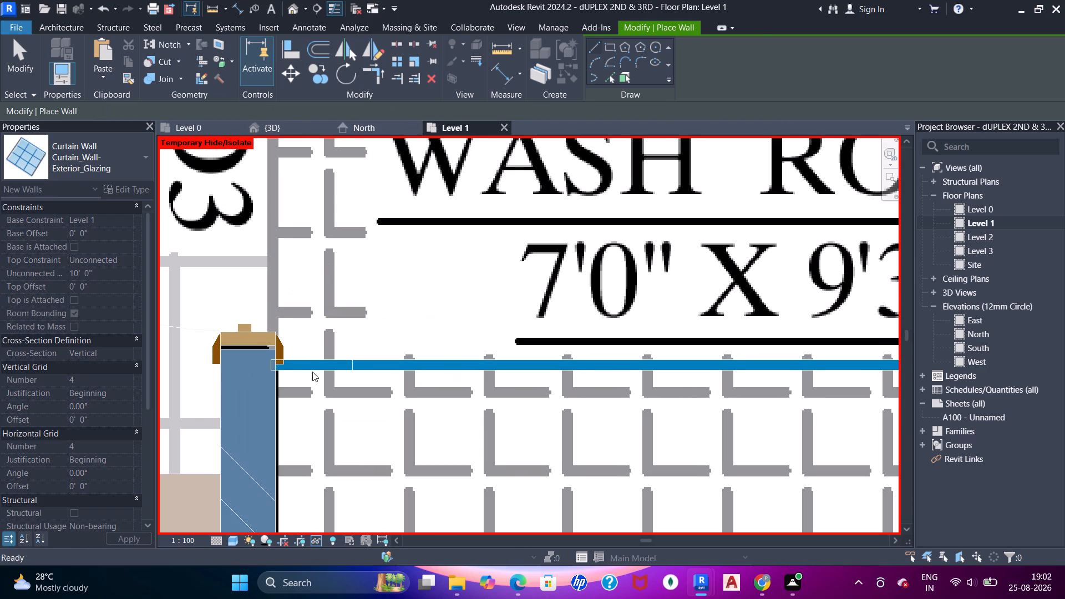
pyautogui.press('Escape')
pyautogui.press('Escape')
pyautogui.press('Escape')
pyautogui.press('Escape')
pyautogui.press('Escape')
# Shorten the curtain wall's D3 end back to the partition's wash room face, leaving it about 6'-7" long.
pyautogui.click(306, 368)
pyautogui.scroll(5, 302, 368)
pyautogui.scroll(-3, 302, 366)
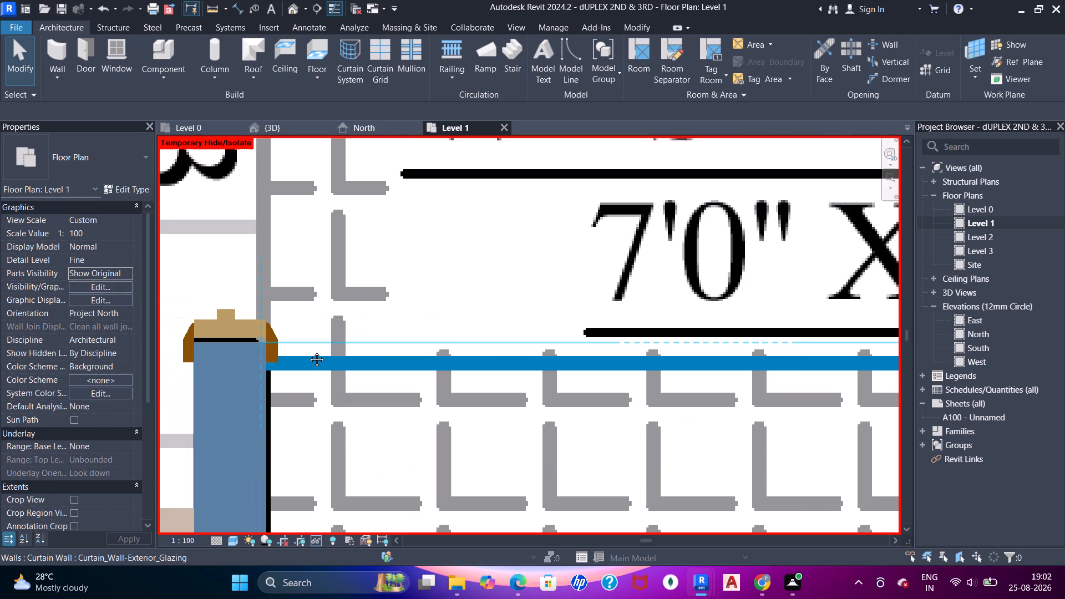
pyautogui.moveTo(302, 365); pyautogui.dragTo(356, 276, button='middle')
pyautogui.scroll(5, 351, 289)
pyautogui.click(337, 267)
pyautogui.scroll(4, 263, 273)
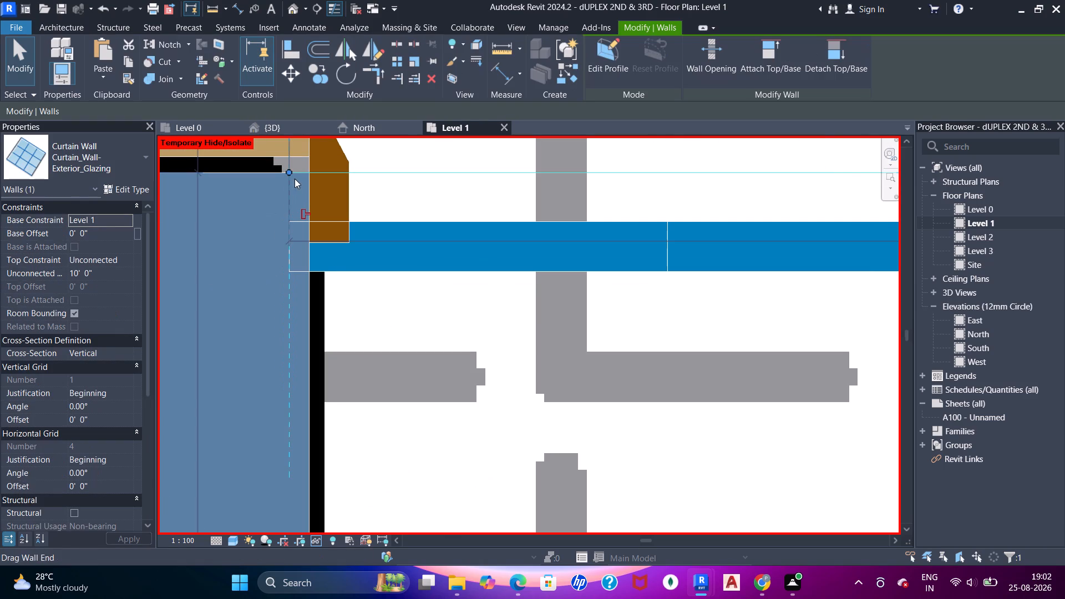
pyautogui.moveTo(290, 174); pyautogui.dragTo(315, 172)
pyautogui.scroll(-7, 315, 181)
pyautogui.moveTo(347, 203); pyautogui.dragTo(248, 222, button='middle')
pyautogui.press('Escape')
pyautogui.press('Escape')
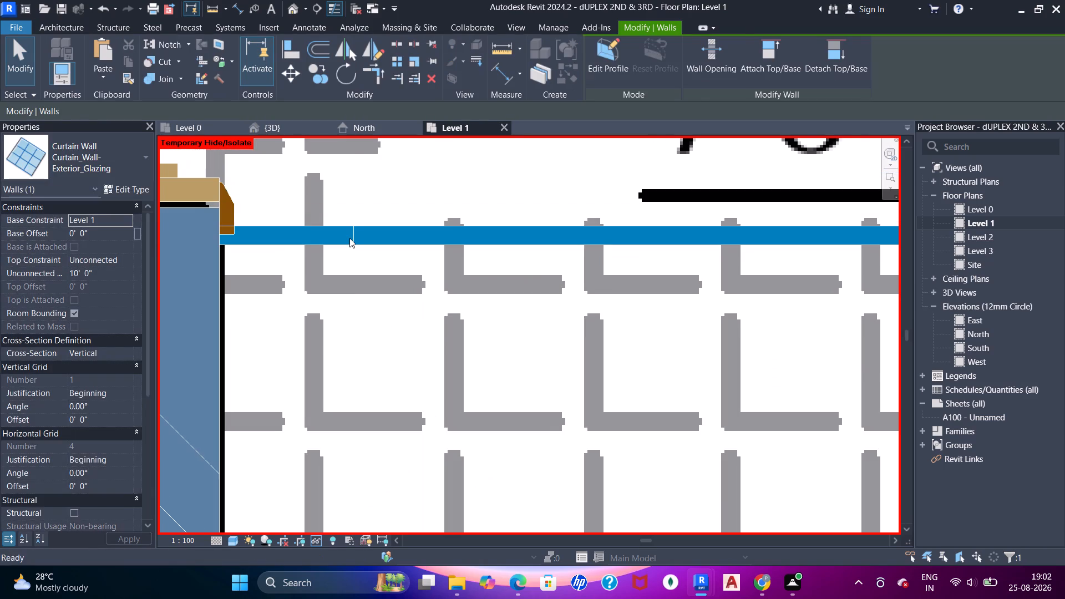
# Nudge the curtain wall down slightly in plan so it sits clear of door D3's lower jamb.
pyautogui.click(349, 237)
pyautogui.press('Down')
pyautogui.press('Down')
pyautogui.press('Down')
pyautogui.press('Down')
pyautogui.press('Down')
pyautogui.press('Down')
pyautogui.press('Down')
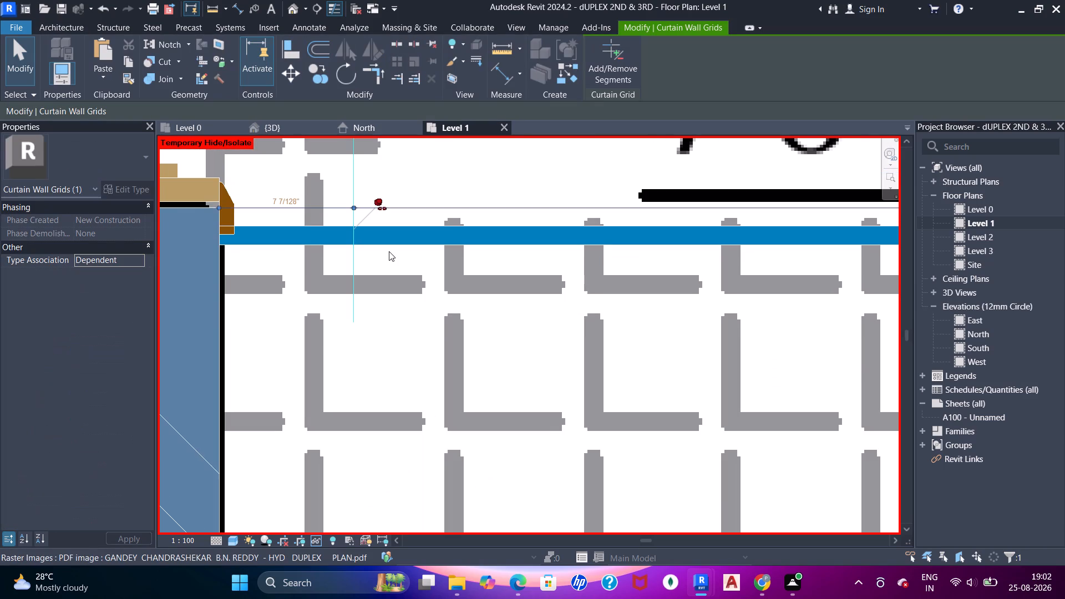
pyautogui.click(388, 242)
pyautogui.press('Down')
pyautogui.press('Down')
pyautogui.press('Down')
pyautogui.press('Down')
pyautogui.press('Down')
pyautogui.press('Down')
pyautogui.press('Down')
pyautogui.press('Down')
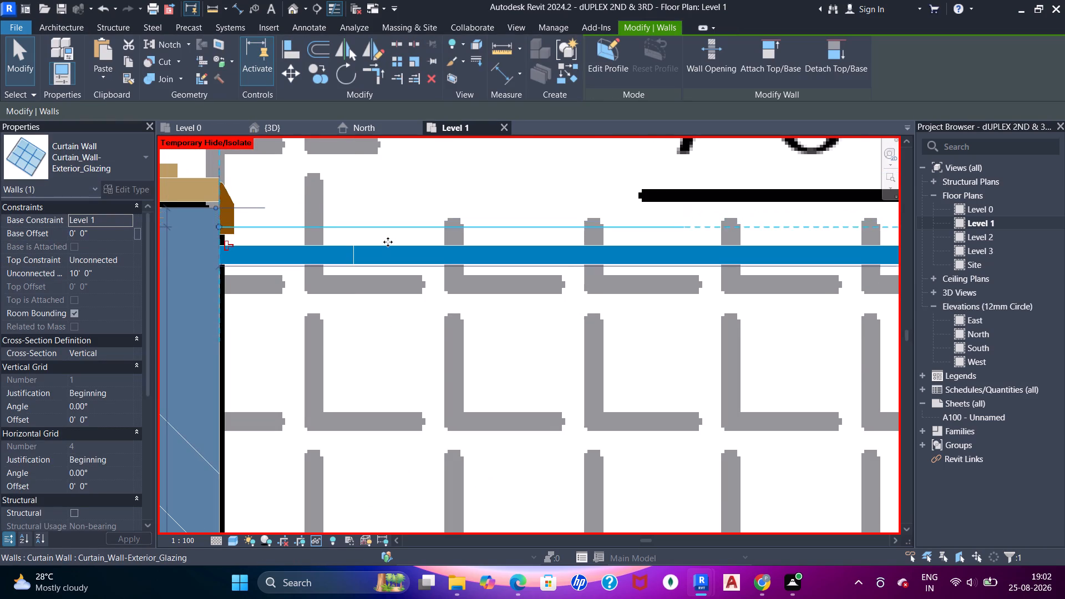
pyautogui.press('Down')
pyautogui.press('Down')
pyautogui.scroll(-5, 387, 242)
pyautogui.moveTo(383, 243); pyautogui.dragTo(271, 253, button='middle')
pyautogui.scroll(-4, 626, 251)
pyautogui.moveTo(632, 257); pyautogui.dragTo(438, 265, button='middle')
pyautogui.scroll(1, 438, 265)
pyautogui.moveTo(437, 257); pyautogui.dragTo(569, 233, button='middle')
pyautogui.press('Down')
pyautogui.press('Down')
pyautogui.press('Down')
pyautogui.press('Down')
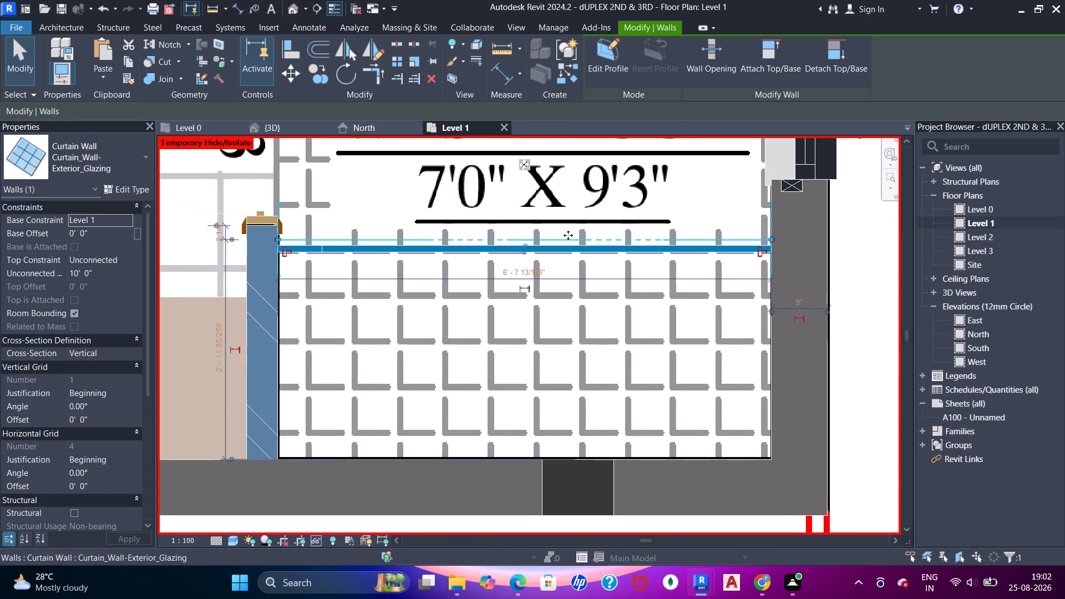
pyautogui.press('Down')
pyautogui.press('Down')
pyautogui.scroll(-3, 573, 232)
pyautogui.moveTo(616, 243); pyautogui.dragTo(416, 342, button='middle')
pyautogui.press('Escape')
pyautogui.press('Escape')
# Nudge the 910x910mm window up along the wash room's outer wall until it sits beside the toilet.
pyautogui.moveTo(555, 247); pyautogui.dragTo(579, 325, button='middle')
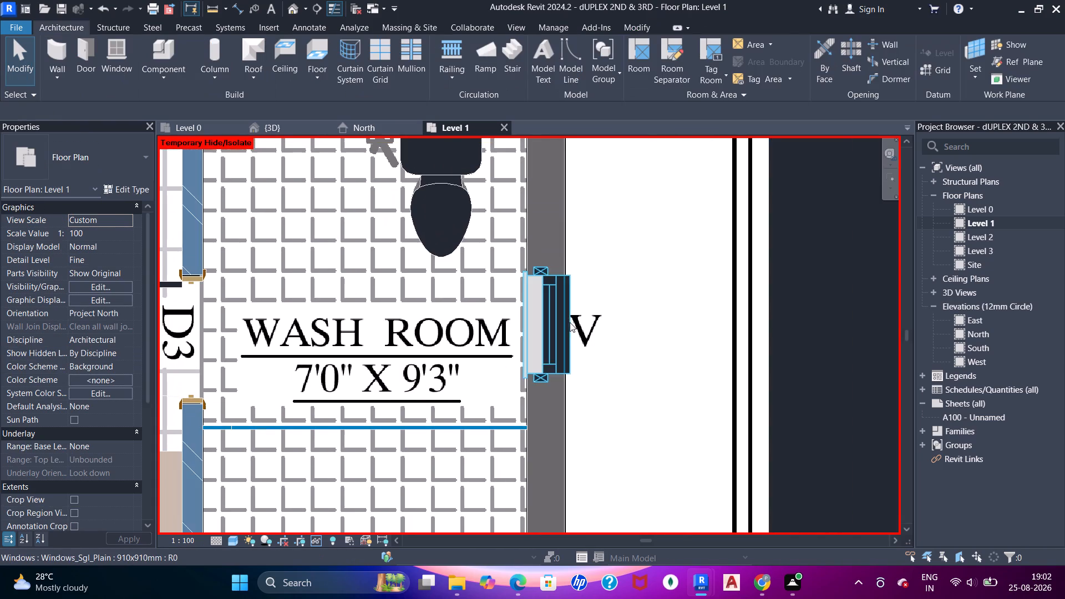
pyautogui.click(570, 322)
pyautogui.scroll(-2, 557, 256)
pyautogui.moveTo(559, 248); pyautogui.dragTo(565, 295, button='middle')
pyautogui.scroll(1, 565, 295)
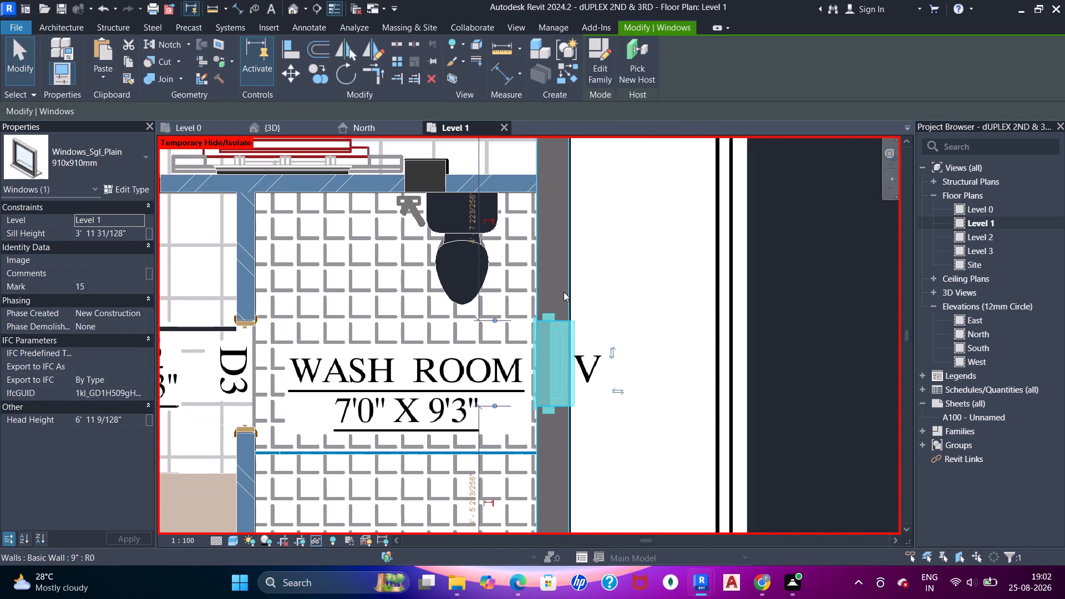
pyautogui.press('Up')
pyautogui.press('Up')
pyautogui.press('Up')
pyautogui.press('Up')
pyautogui.press('Up')
pyautogui.press('Up')
pyautogui.press('Up')
pyautogui.press('Up')
pyautogui.press('Up')
pyautogui.press('Up')
pyautogui.press('Up')
pyautogui.press('Up')
pyautogui.press('Up')
pyautogui.press('Up')
pyautogui.press('Up')
pyautogui.press('Up')
pyautogui.press('Up')
pyautogui.press('Up')
pyautogui.press('Up')
pyautogui.press('Up')
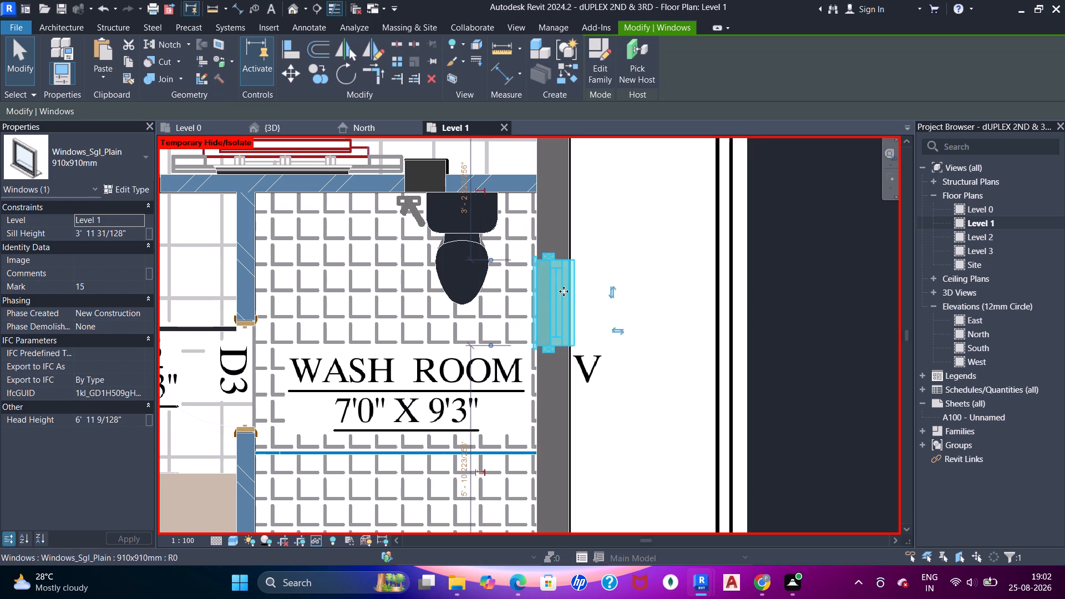
pyautogui.press('Up')
pyautogui.press('Up')
pyautogui.press('Up')
pyautogui.press('Up')
pyautogui.press('Up')
pyautogui.press('Up')
pyautogui.scroll(-3, 565, 290)
pyautogui.moveTo(562, 302); pyautogui.dragTo(549, 273, button='middle')
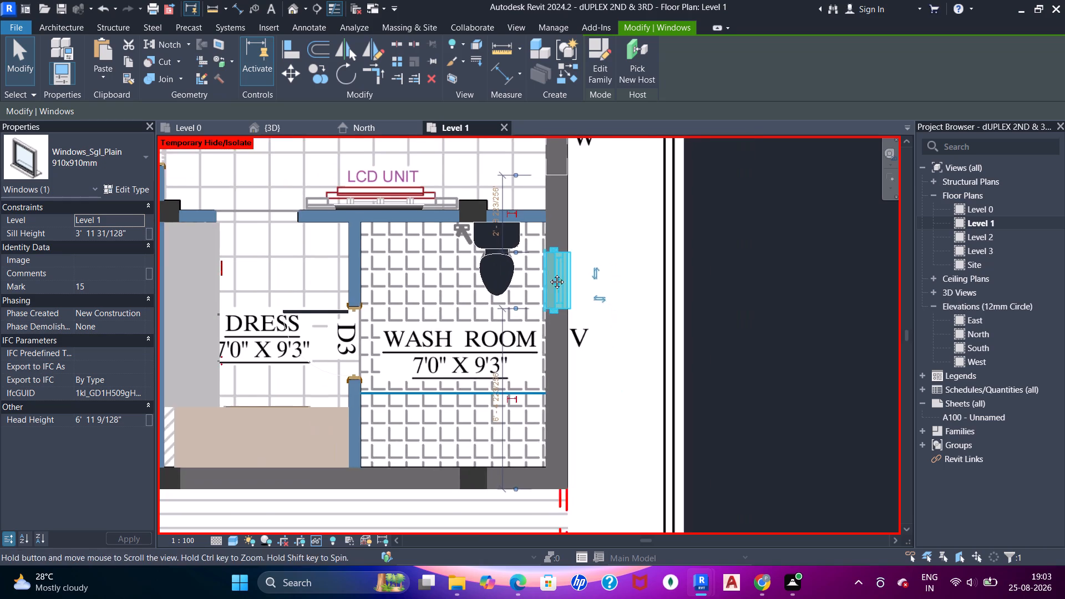
pyautogui.moveTo(549, 273); pyautogui.dragTo(544, 263, button='middle')
pyautogui.press('Escape')
pyautogui.press('Escape')
# Start placing a window with the Window-Square Opening w1 type and duplicate that type as w4.
pyautogui.moveTo(542, 375); pyautogui.dragTo(542, 318, button='middle')
pyautogui.scroll(2, 534, 327)
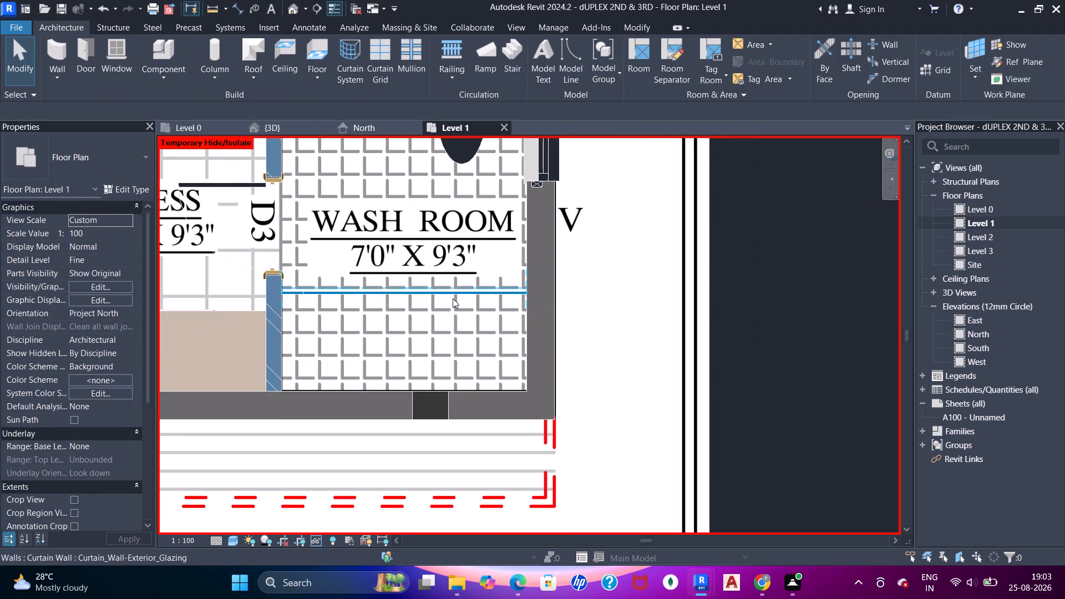
pyautogui.press('Escape')
pyautogui.press('Escape')
pyautogui.write('wn')
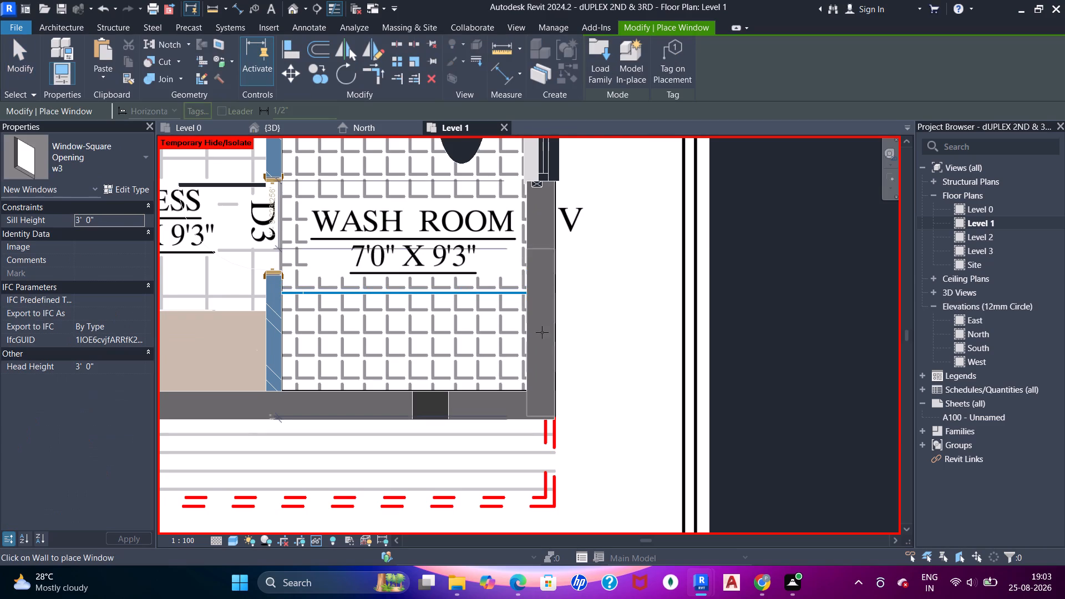
pyautogui.click(54, 175)
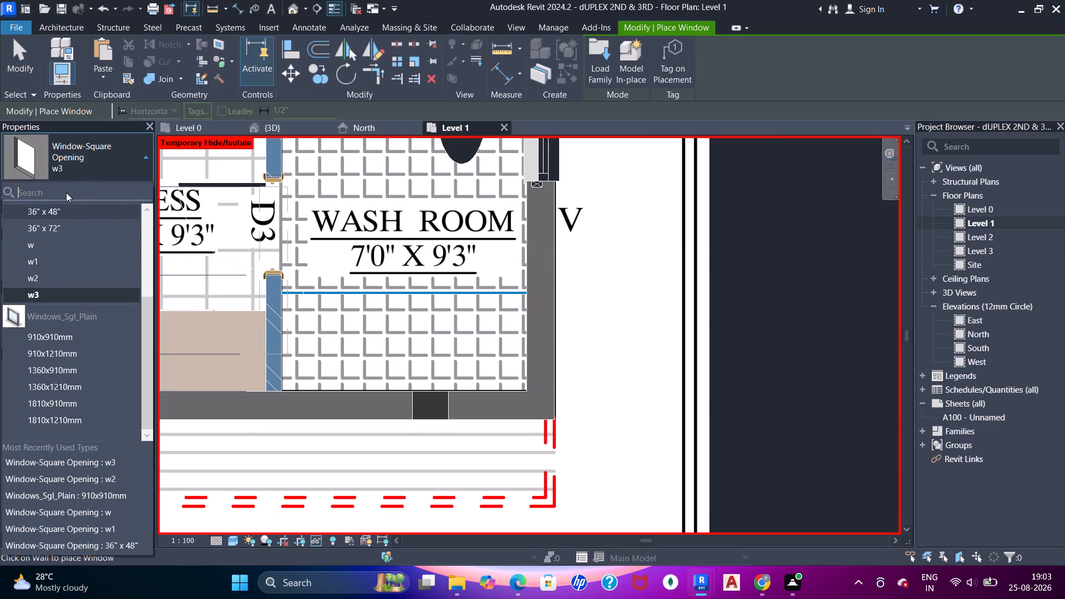
pyautogui.click(54, 259)
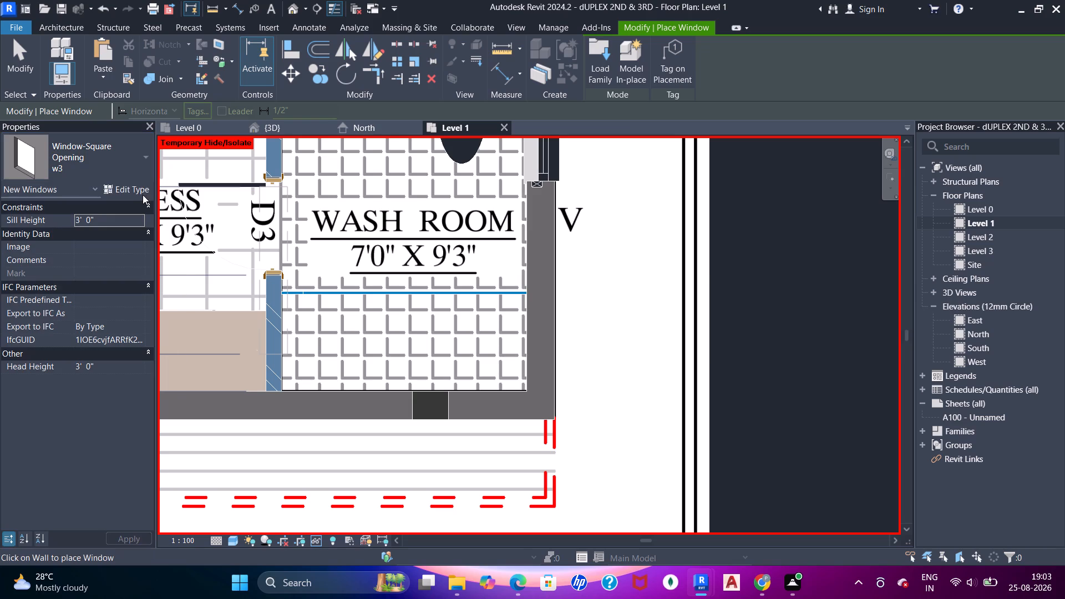
pyautogui.click(109, 188)
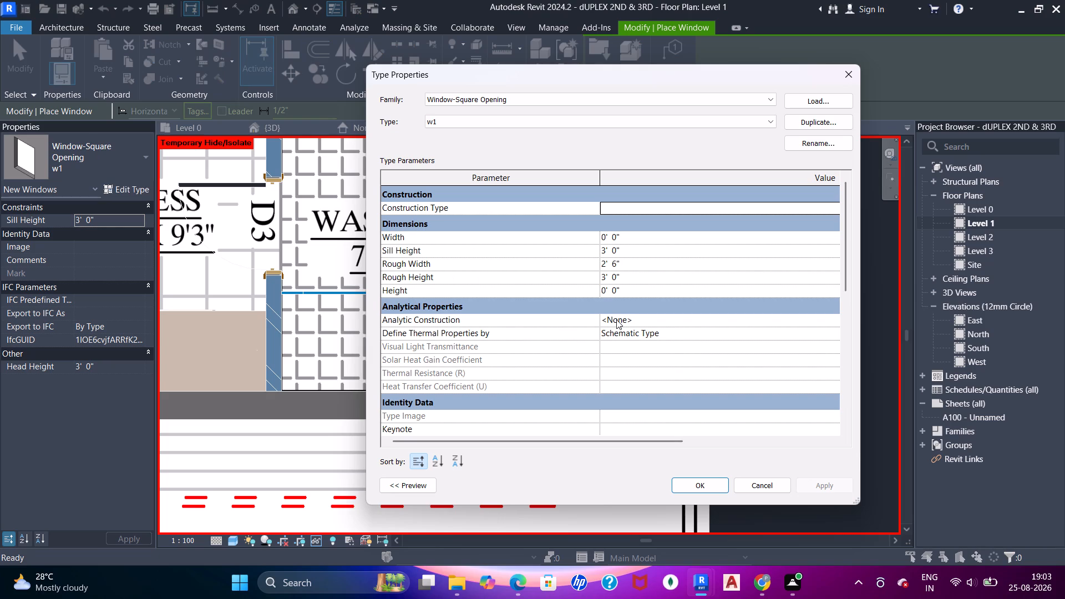
pyautogui.click(831, 122)
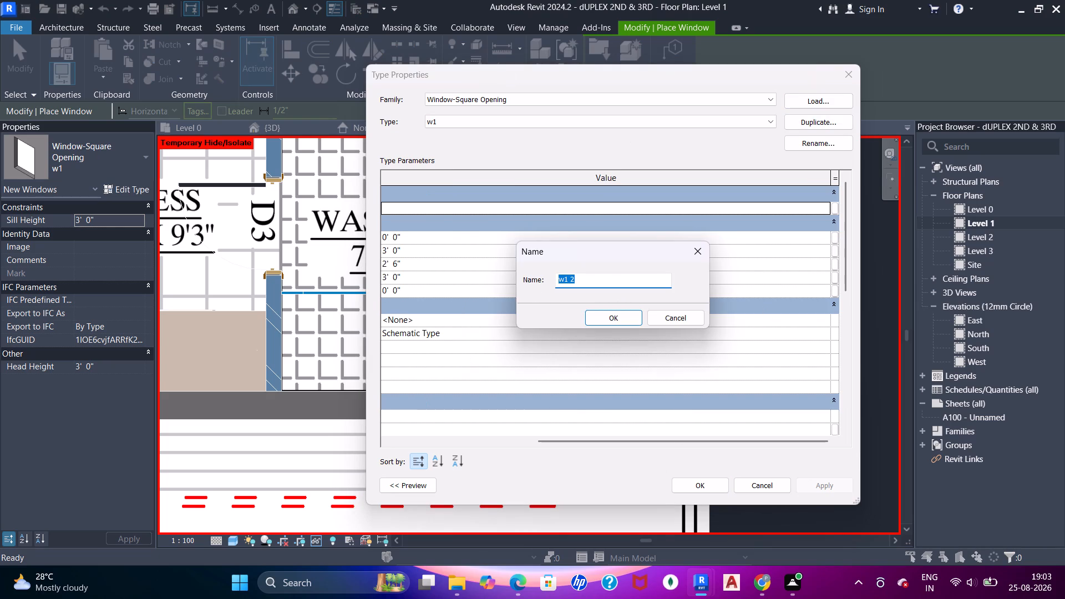
pyautogui.write('w4')
pyautogui.press('Return')
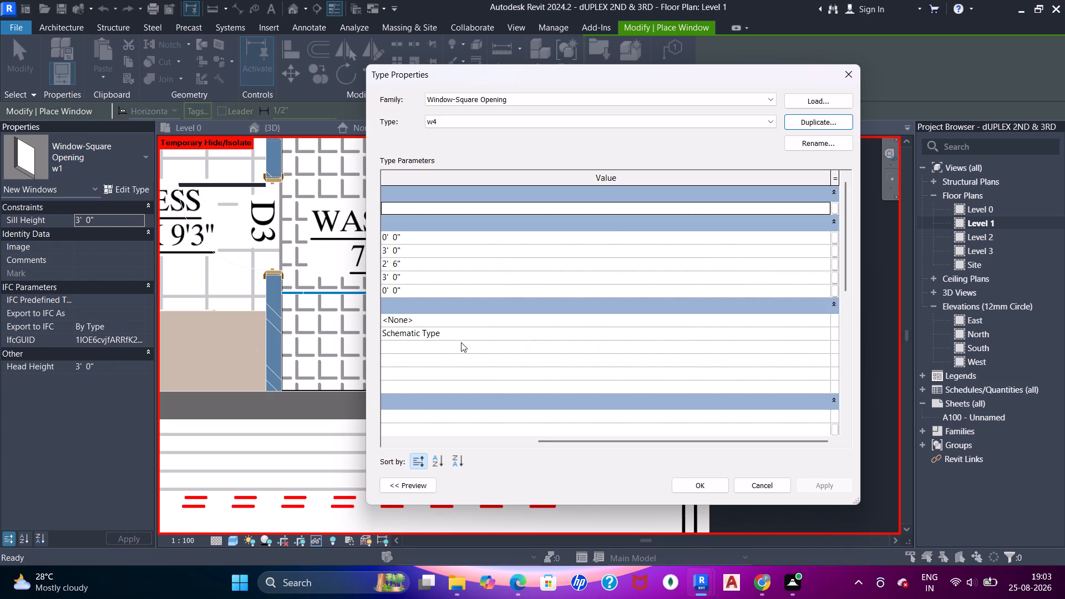
# Set the w4 window type's rough width and rough height both to 2' 0" and accept the type properties.
pyautogui.moveTo(560, 441); pyautogui.dragTo(467, 438)
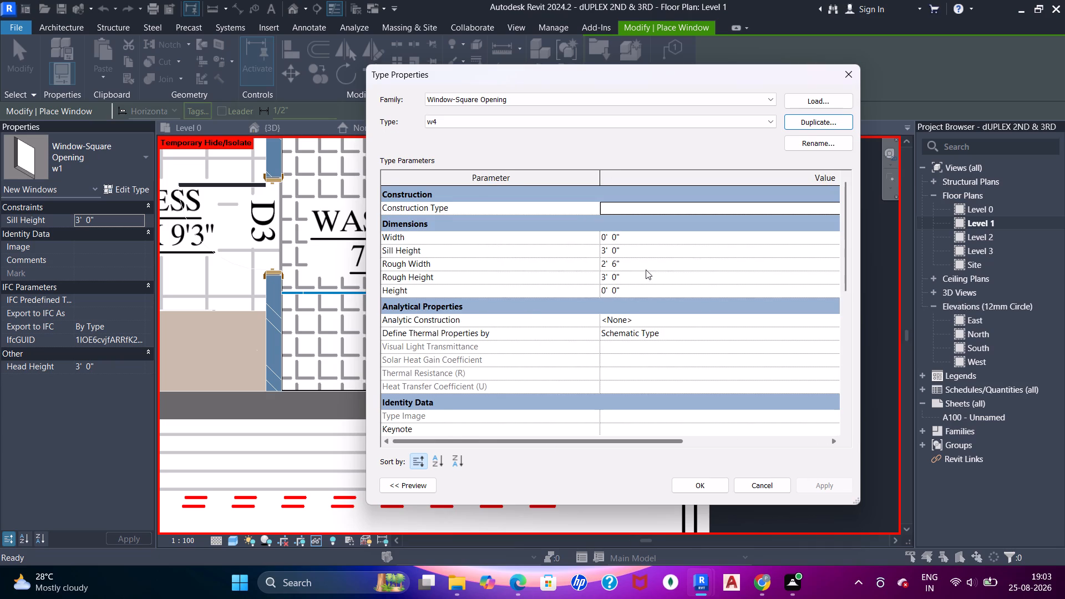
pyautogui.click(646, 265)
pyautogui.press('2')
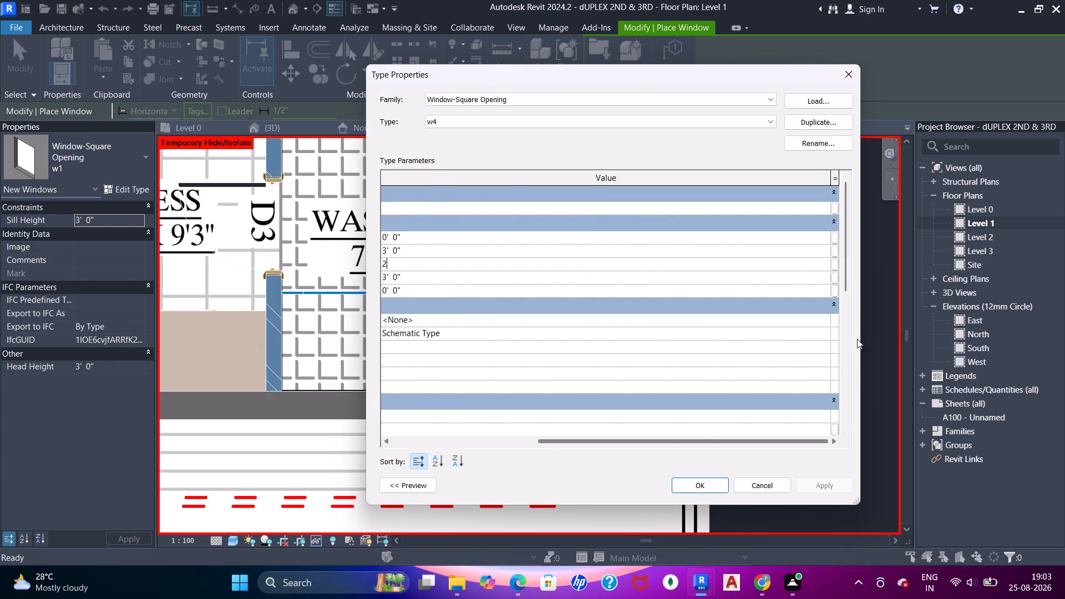
pyautogui.press("'")
pyautogui.press('Return')
pyautogui.moveTo(671, 432); pyautogui.dragTo(675, 435)
pyautogui.moveTo(675, 435); pyautogui.dragTo(658, 436)
pyautogui.moveTo(658, 436); pyautogui.dragTo(480, 436)
pyautogui.click(651, 280)
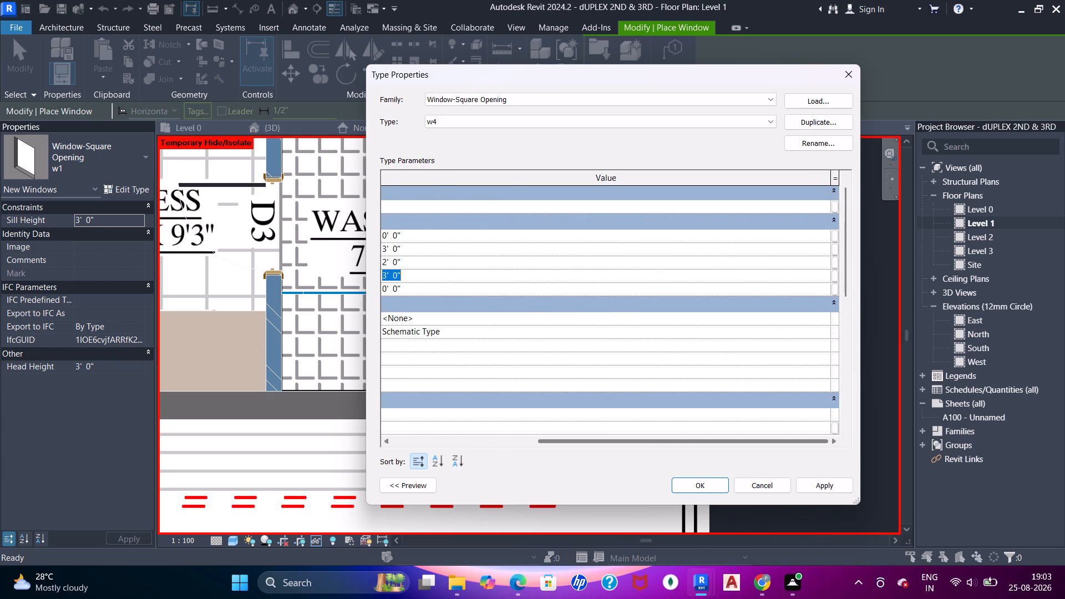
pyautogui.press('2')
pyautogui.press("'")
pyautogui.press('Return')
pyautogui.click(701, 486)
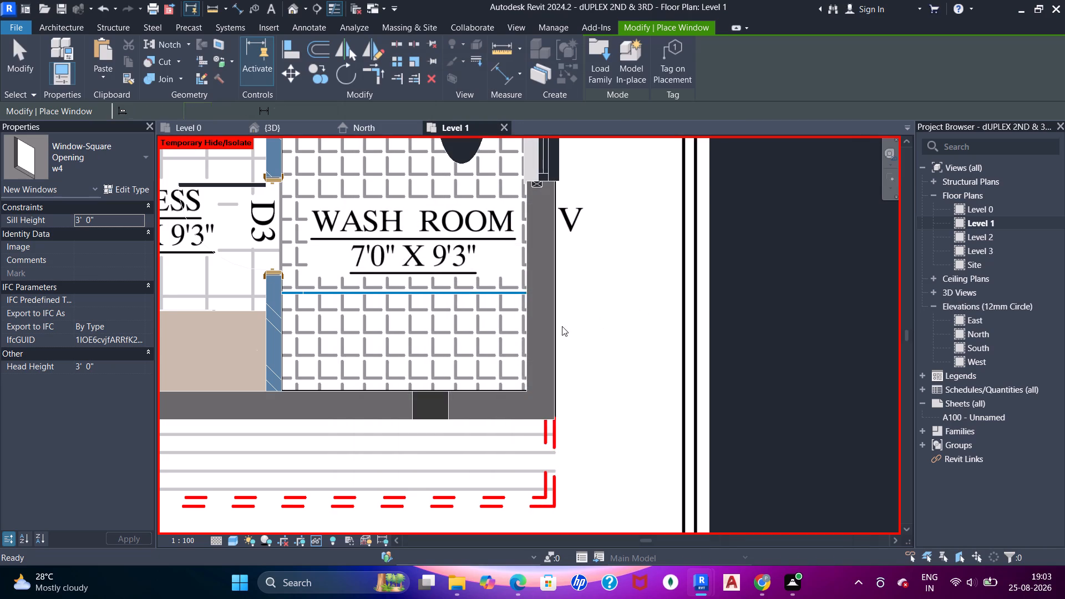
# Place a w4 window in the wash room's outer wall beside the shower area, about 1'-2" from the lower corner.
pyautogui.moveTo(556, 224); pyautogui.dragTo(546, 320, button='middle')
pyautogui.scroll(2, 546, 322)
pyautogui.moveTo(547, 348); pyautogui.dragTo(554, 230, button='middle')
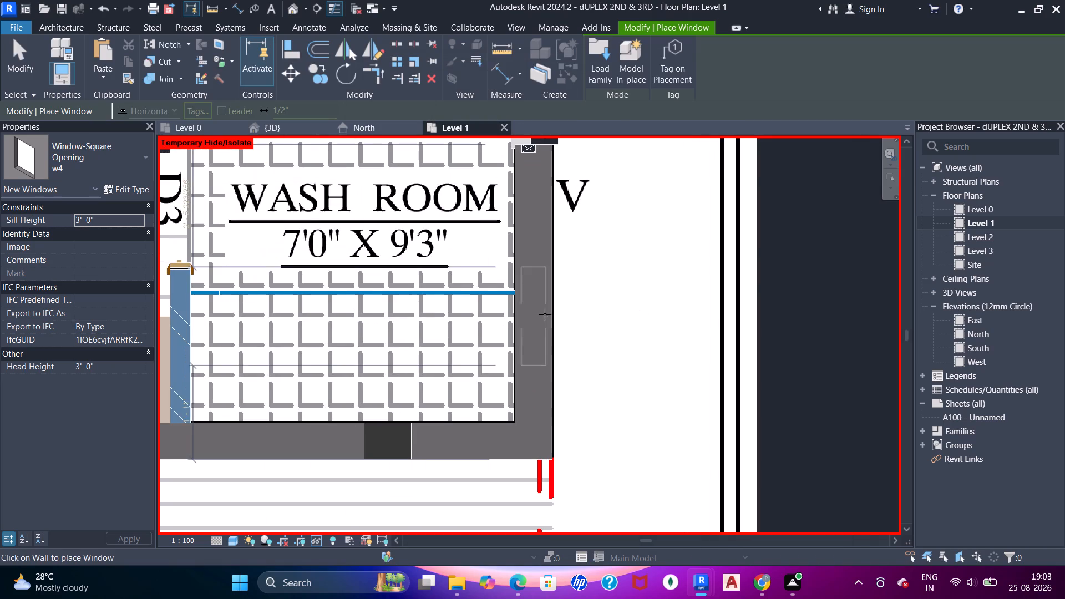
pyautogui.click(544, 351)
pyautogui.scroll(-2, 573, 312)
pyautogui.moveTo(551, 243); pyautogui.dragTo(550, 257, button='middle')
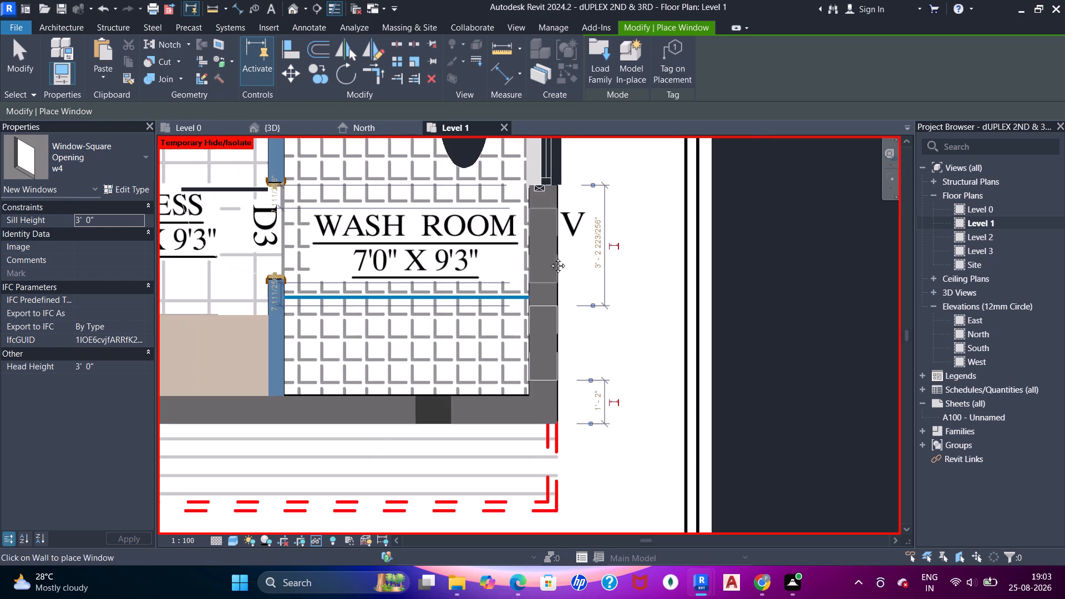
pyautogui.moveTo(550, 257); pyautogui.dragTo(549, 259, button='middle')
pyautogui.press('Escape')
pyautogui.press('Escape')
pyautogui.press('Escape')
pyautogui.press('Escape')
pyautogui.click(547, 323)
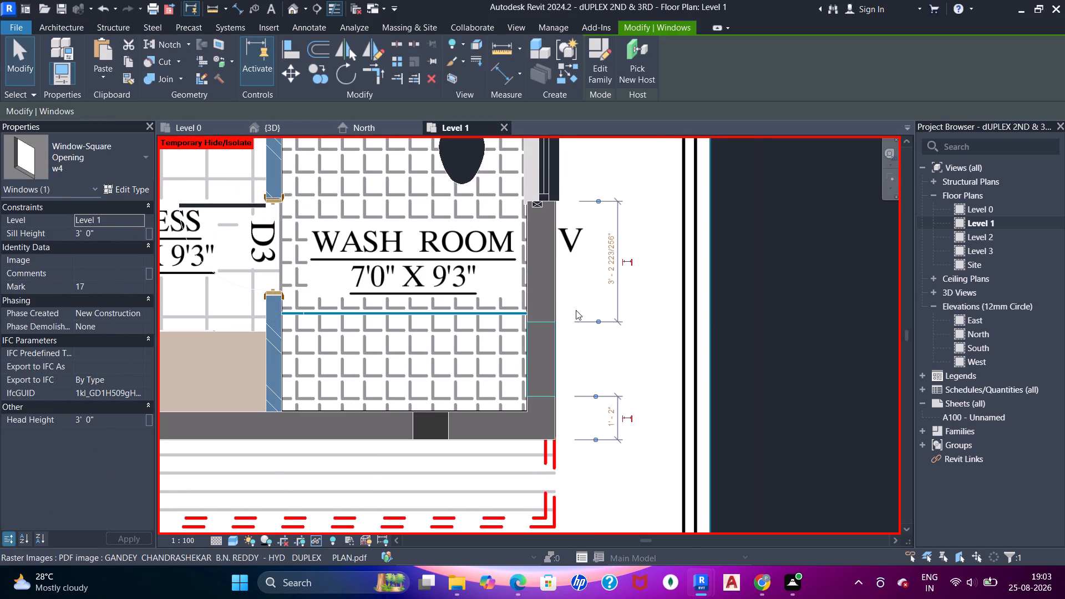
pyautogui.press('Escape')
# Delete the 910x910mm window beside the toilet in the wash room's outer wall.
pyautogui.scroll(-2, 570, 299)
pyautogui.moveTo(547, 228); pyautogui.dragTo(557, 279, button='middle')
pyautogui.click(559, 270)
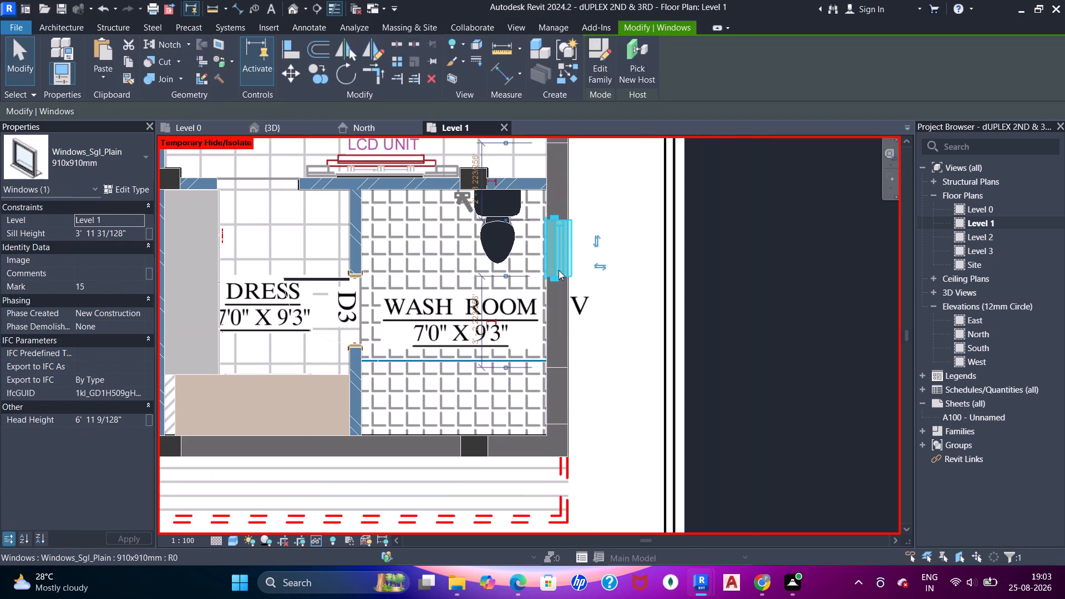
pyautogui.press('Delete')
# Copy the w4 window up along the wash room's outer wall to a spot beside the toilet.
pyautogui.click(566, 371)
pyautogui.press('c')
pyautogui.press('o')
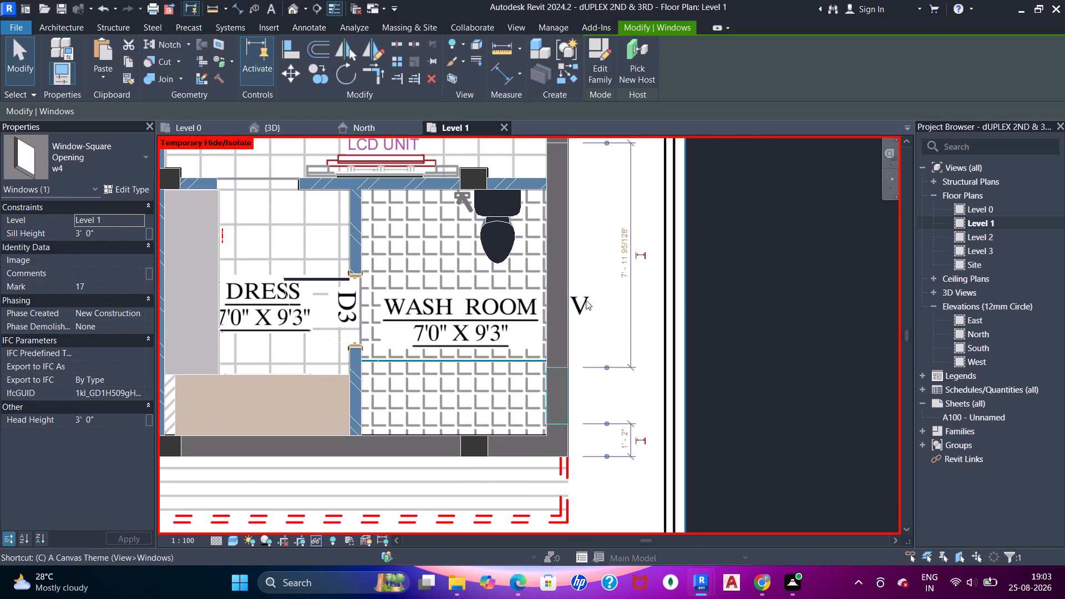
pyautogui.scroll(4, 589, 299)
pyautogui.click(560, 413)
pyautogui.scroll(-1, 582, 281)
pyautogui.moveTo(563, 276); pyautogui.dragTo(557, 338, button='middle')
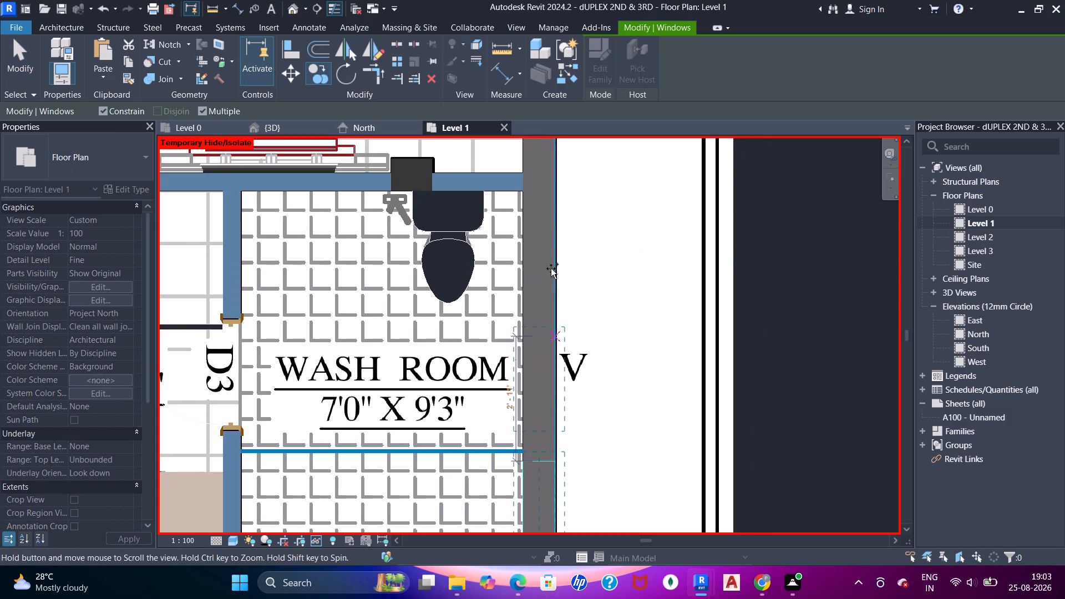
pyautogui.click(552, 259)
pyautogui.scroll(-3, 565, 214)
pyautogui.moveTo(552, 232); pyautogui.dragTo(540, 202, button='middle')
pyautogui.press('Escape')
pyautogui.press('Escape')
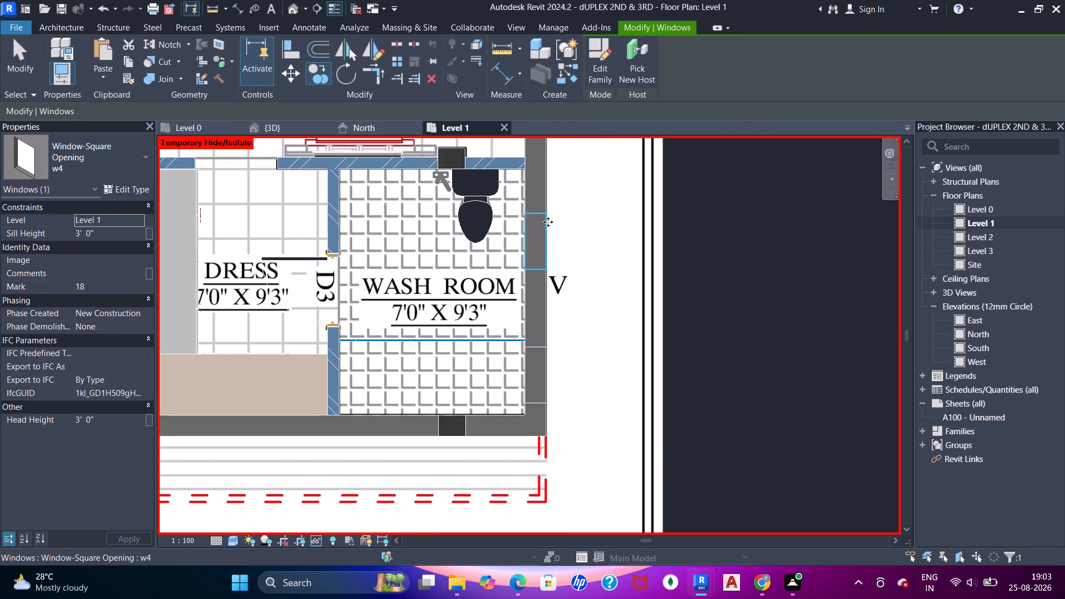
pyautogui.press('Escape')
pyautogui.click(546, 219)
pyautogui.press('Escape')
pyautogui.press('Escape')
pyautogui.press('Escape')
pyautogui.press('Escape')
pyautogui.press('Up')
pyautogui.press('Escape')
# Start placing a component for the wash room and open the family loading dialog.
pyautogui.scroll(-4, 546, 211)
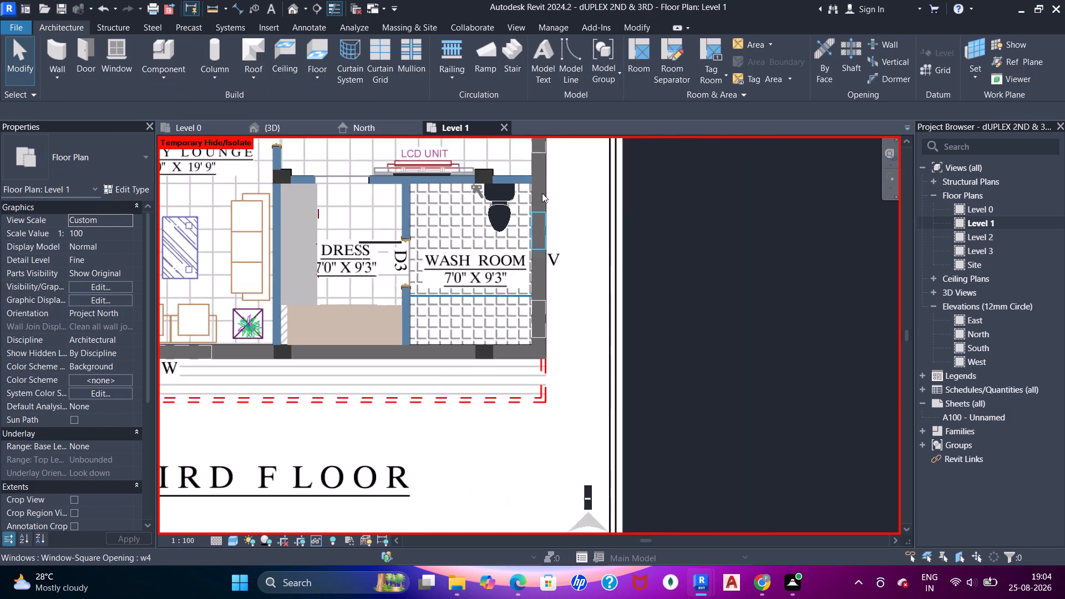
pyautogui.moveTo(547, 213); pyautogui.dragTo(555, 328, button='middle')
pyautogui.moveTo(498, 352); pyautogui.dragTo(546, 257, button='middle')
pyautogui.scroll(5, 527, 331)
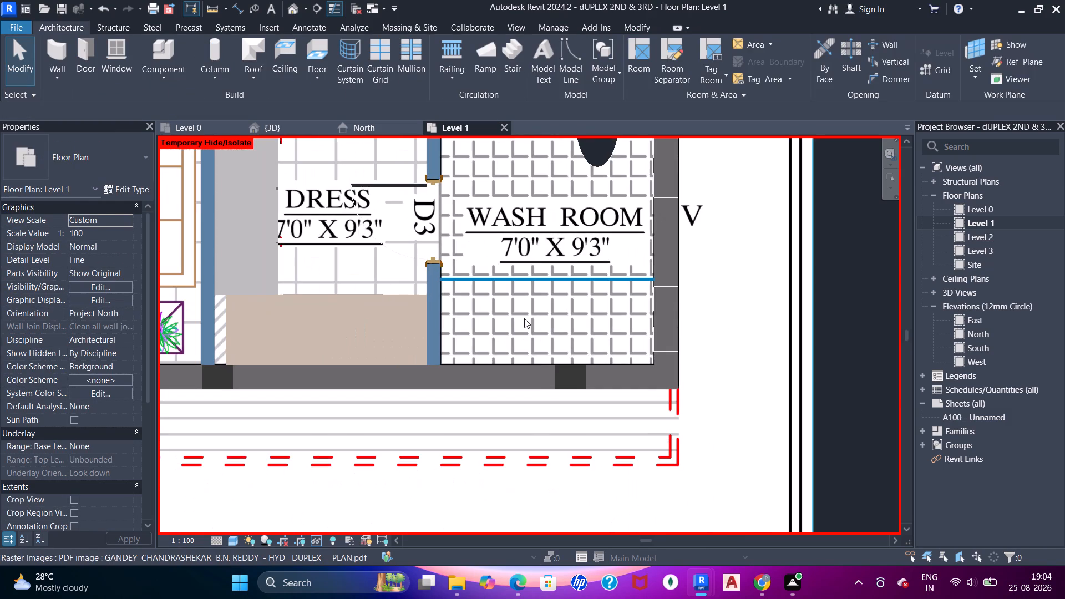
pyautogui.click(525, 286)
pyautogui.moveTo(529, 282); pyautogui.dragTo(425, 291, button='middle')
pyautogui.press('Escape')
pyautogui.press('Escape')
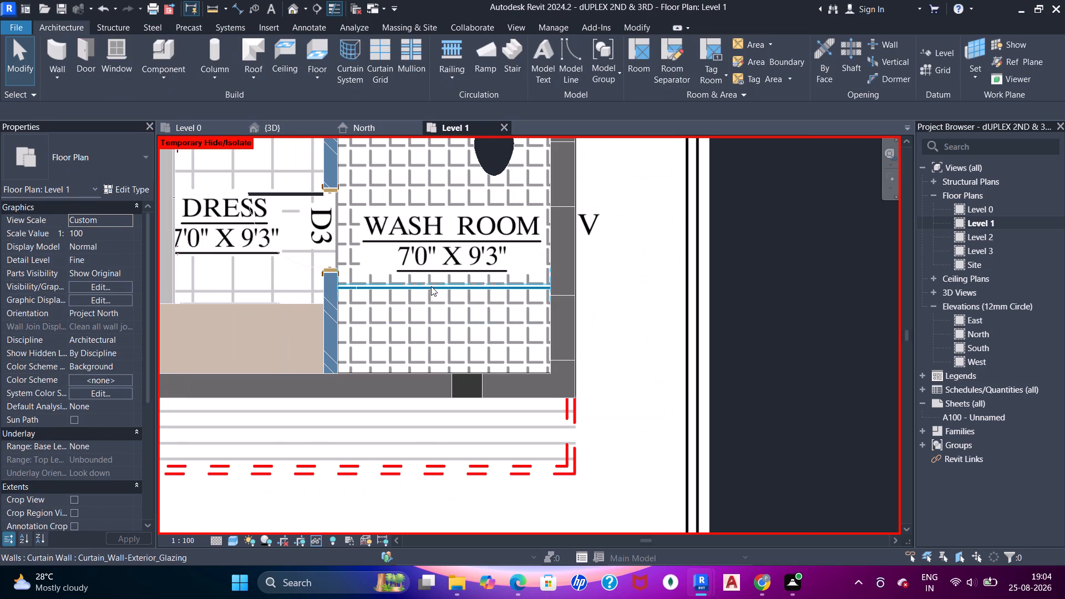
pyautogui.press('c')
pyautogui.press('m')
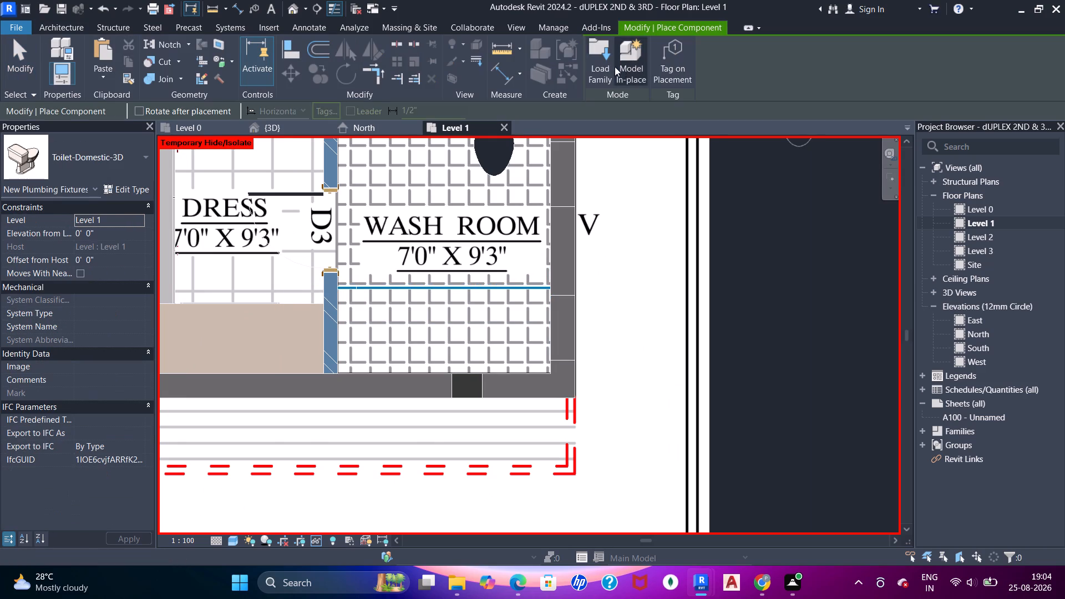
pyautogui.click(608, 65)
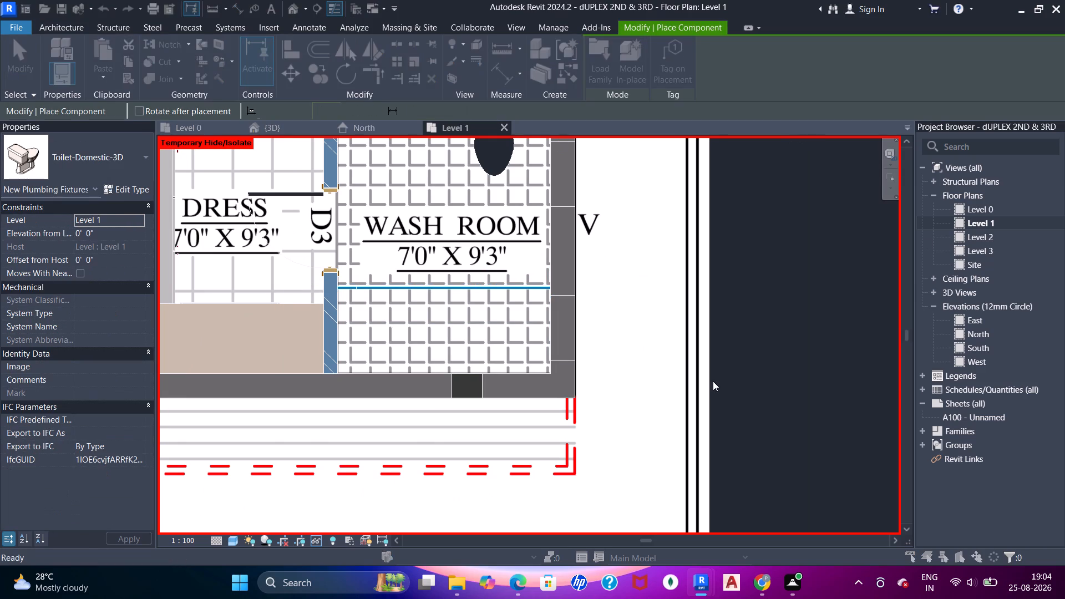
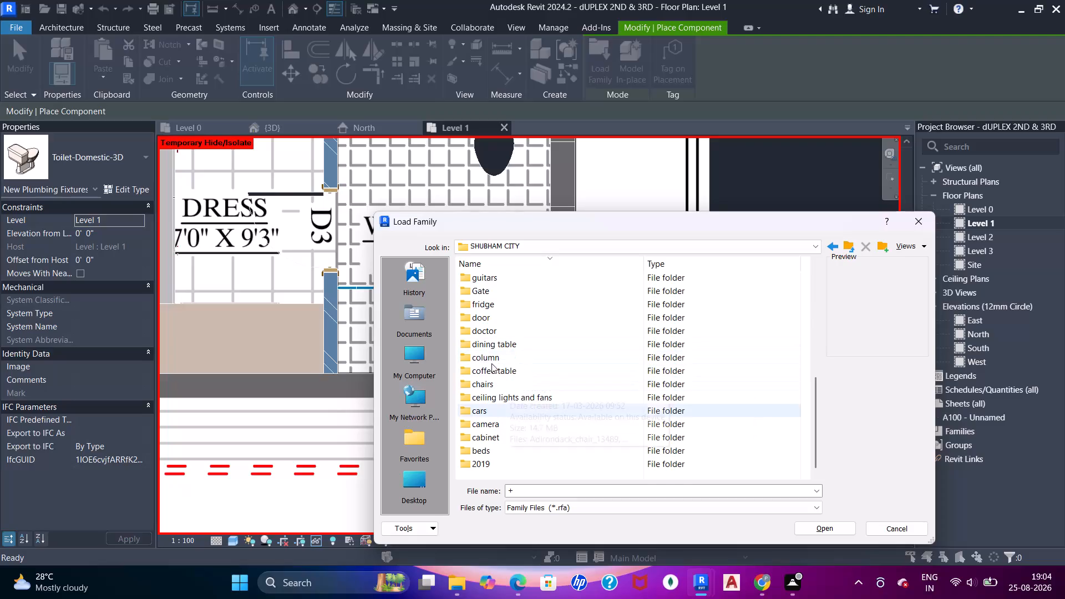
# Load the Shower_columns_15486 family from the SHOWER folder in SHUBHAM CITY.
pyautogui.scroll(4, 493, 355)
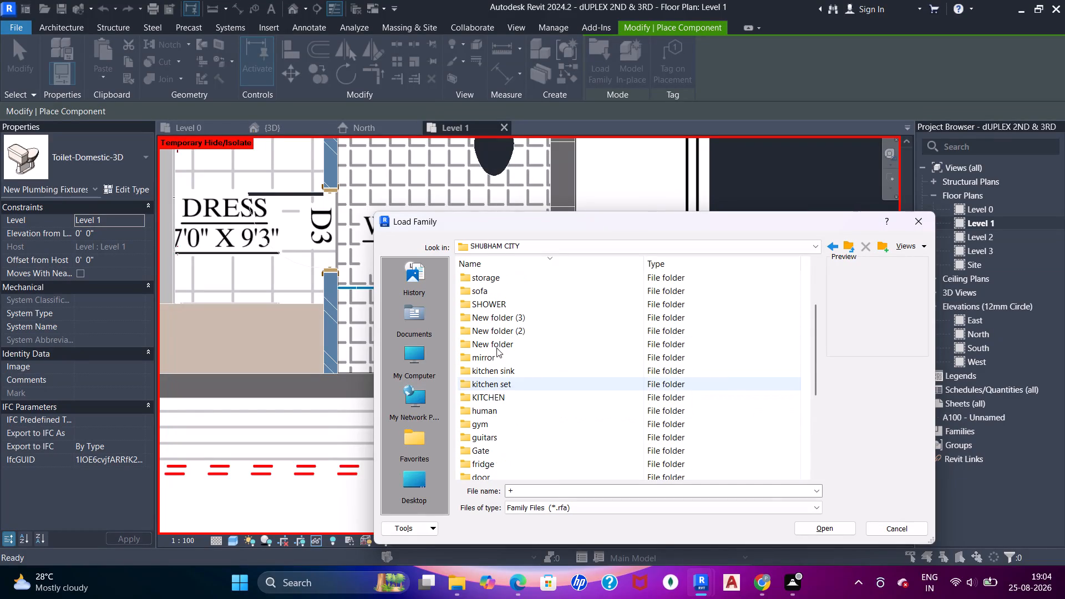
pyautogui.doubleClick(505, 308)
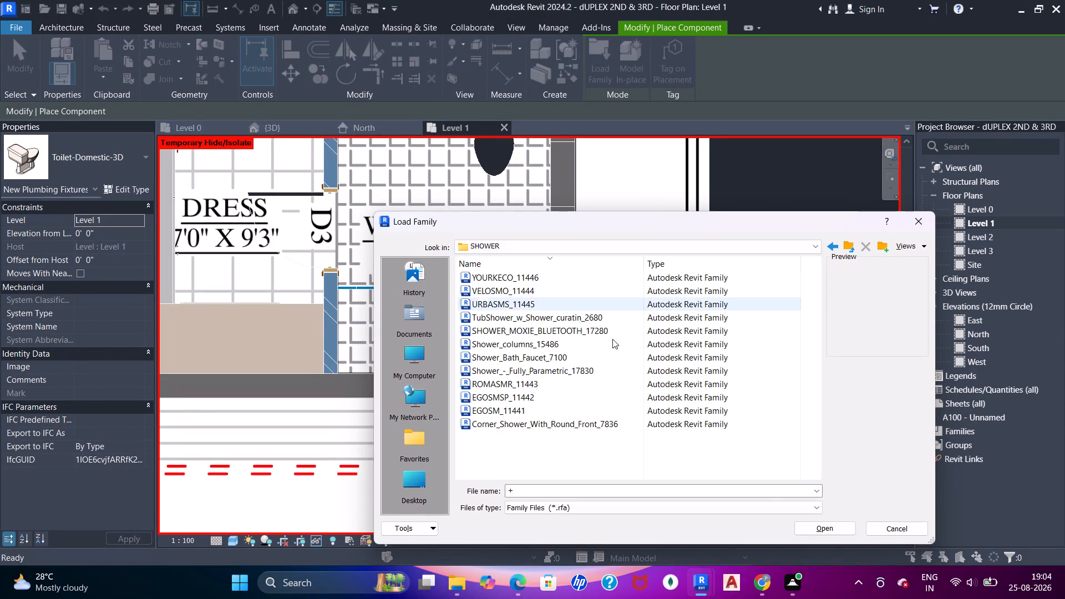
pyautogui.click(514, 332)
pyautogui.click(526, 346)
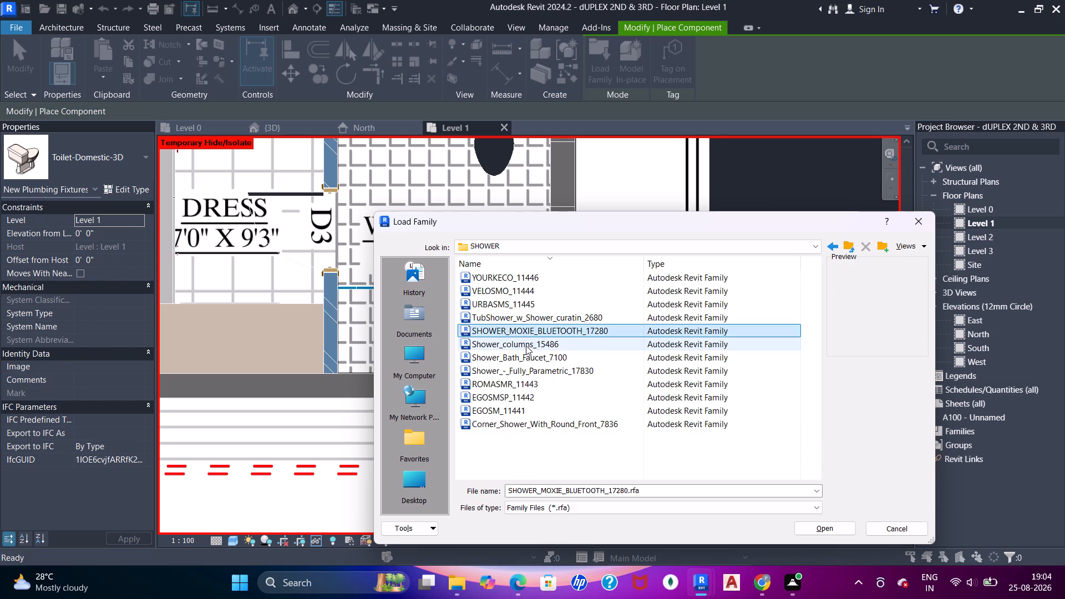
pyautogui.doubleClick(525, 339)
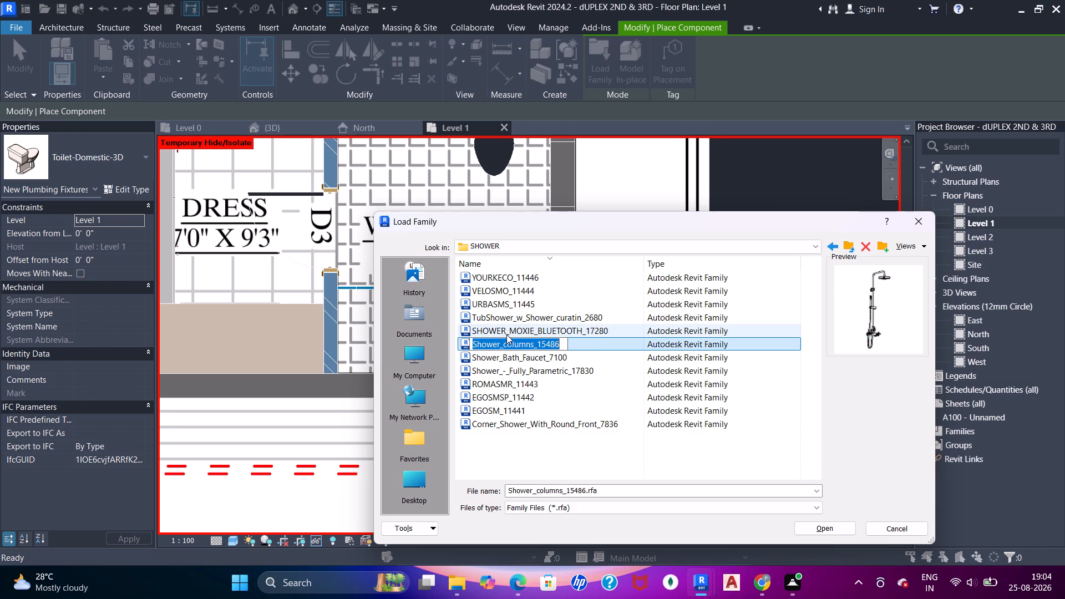
pyautogui.doubleClick(587, 341)
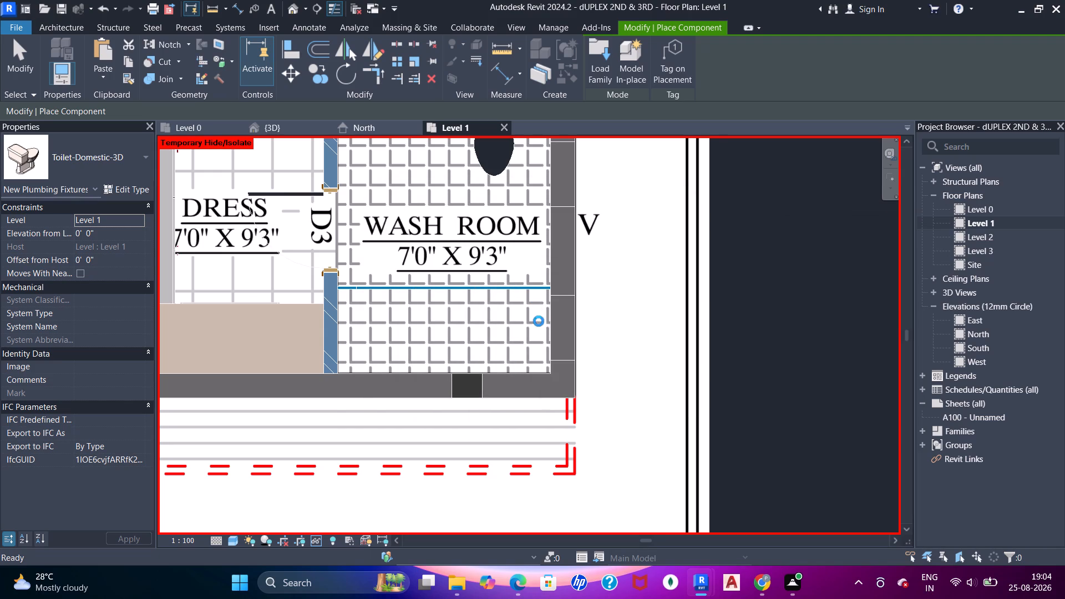
# Rotate the shower column and place it against the wash room's east wall, about 1'-5" from the south wall.
pyautogui.scroll(5, 532, 317)
pyautogui.press('space')
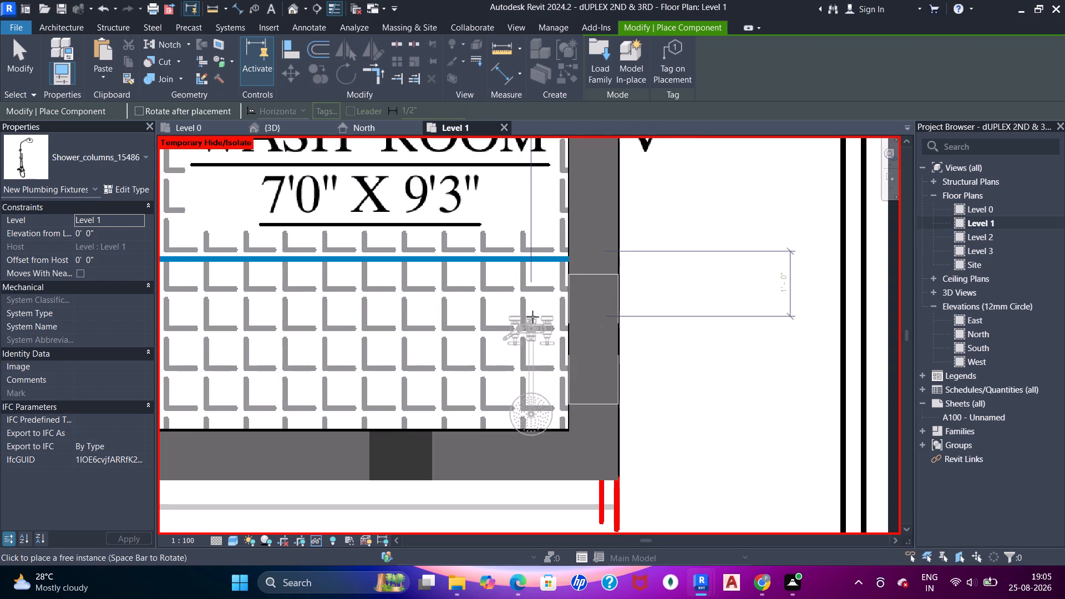
pyautogui.press('space')
pyautogui.press('space')
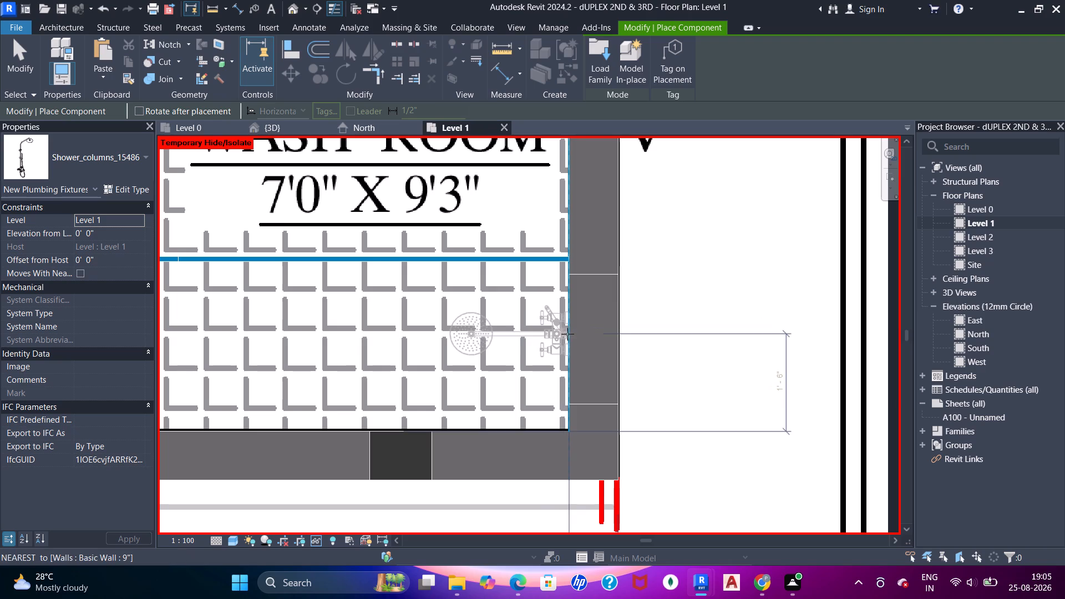
pyautogui.click(570, 335)
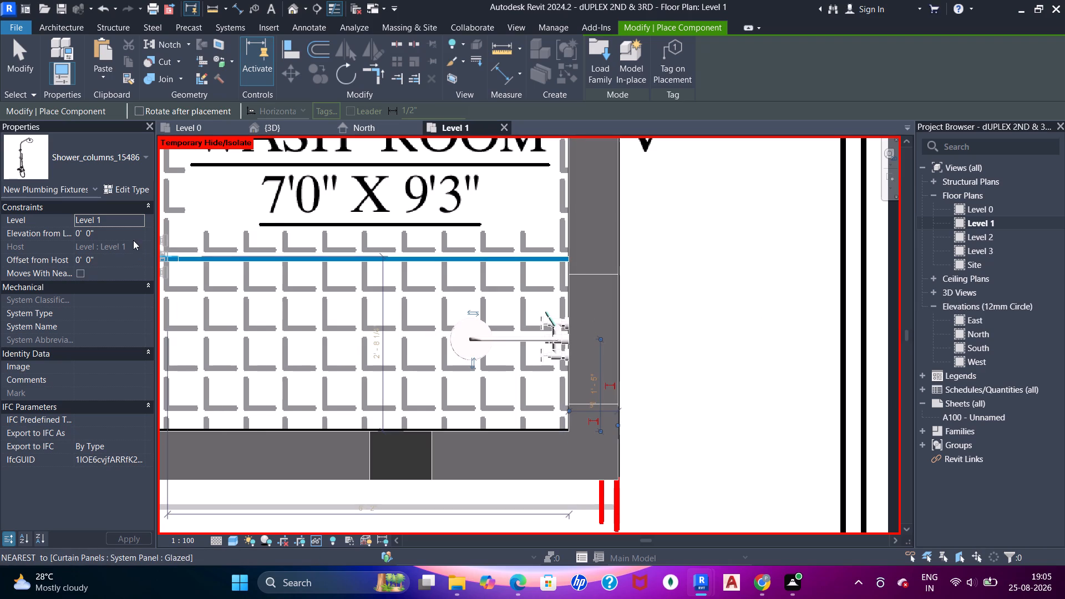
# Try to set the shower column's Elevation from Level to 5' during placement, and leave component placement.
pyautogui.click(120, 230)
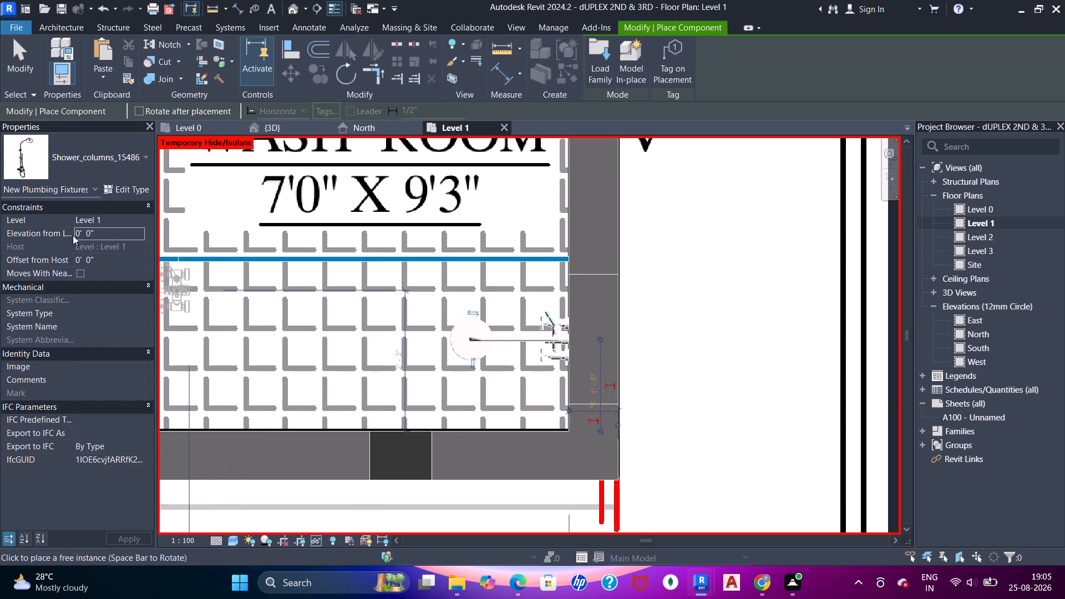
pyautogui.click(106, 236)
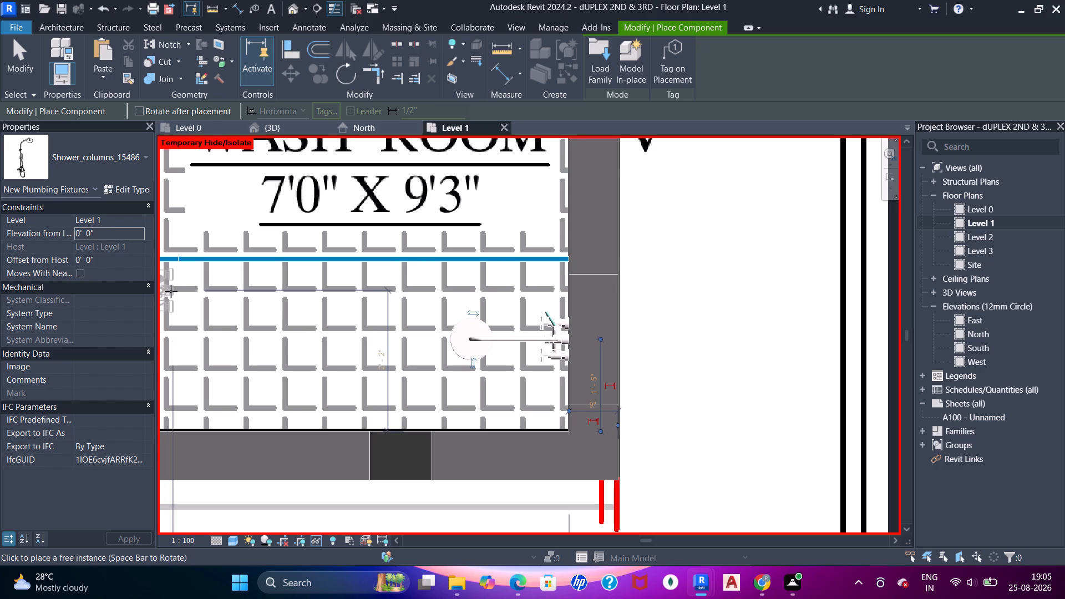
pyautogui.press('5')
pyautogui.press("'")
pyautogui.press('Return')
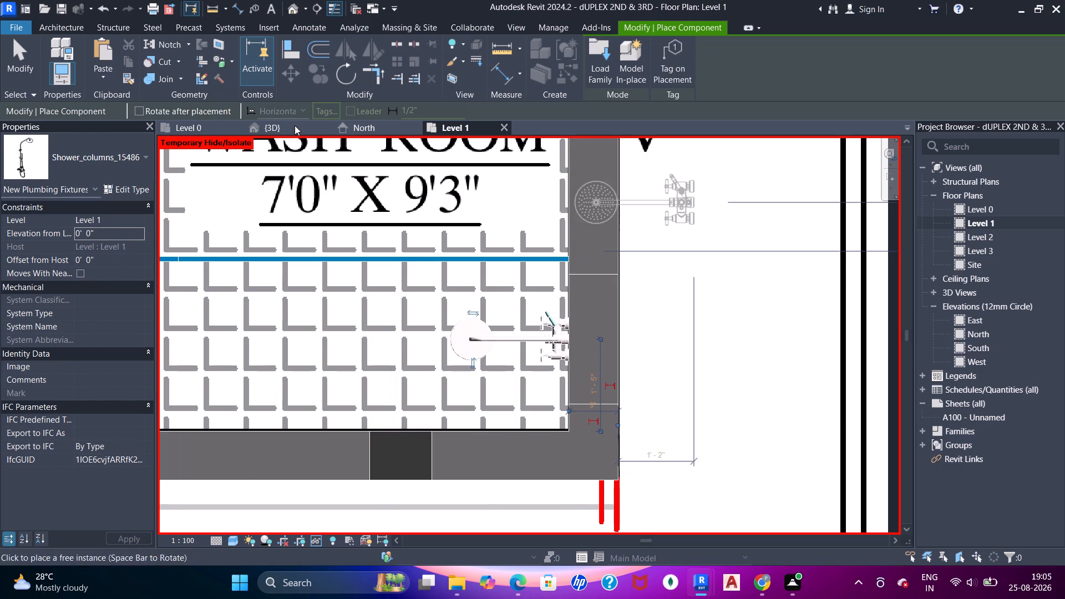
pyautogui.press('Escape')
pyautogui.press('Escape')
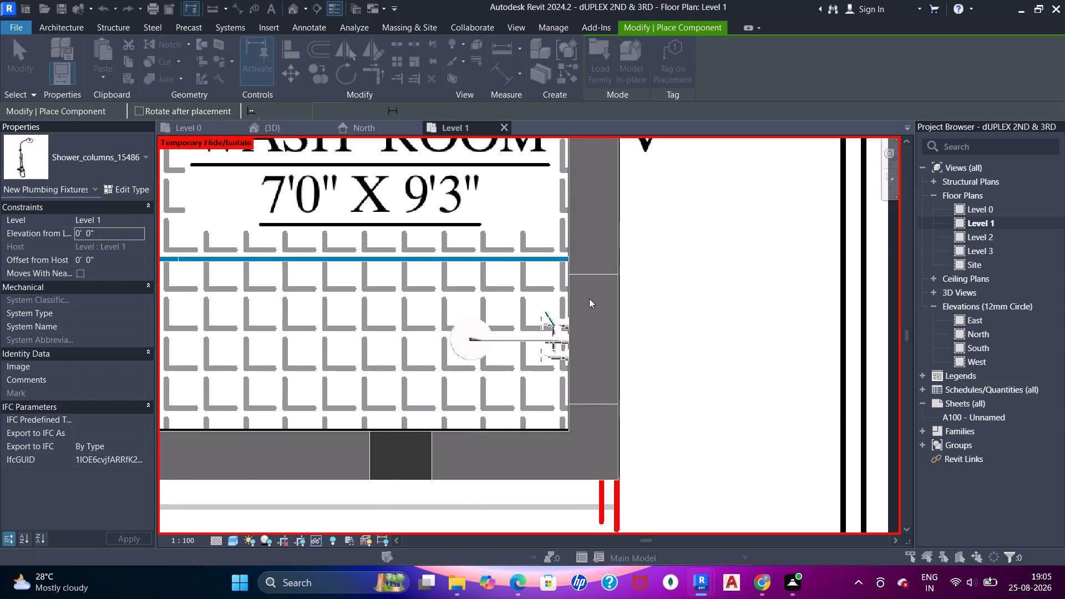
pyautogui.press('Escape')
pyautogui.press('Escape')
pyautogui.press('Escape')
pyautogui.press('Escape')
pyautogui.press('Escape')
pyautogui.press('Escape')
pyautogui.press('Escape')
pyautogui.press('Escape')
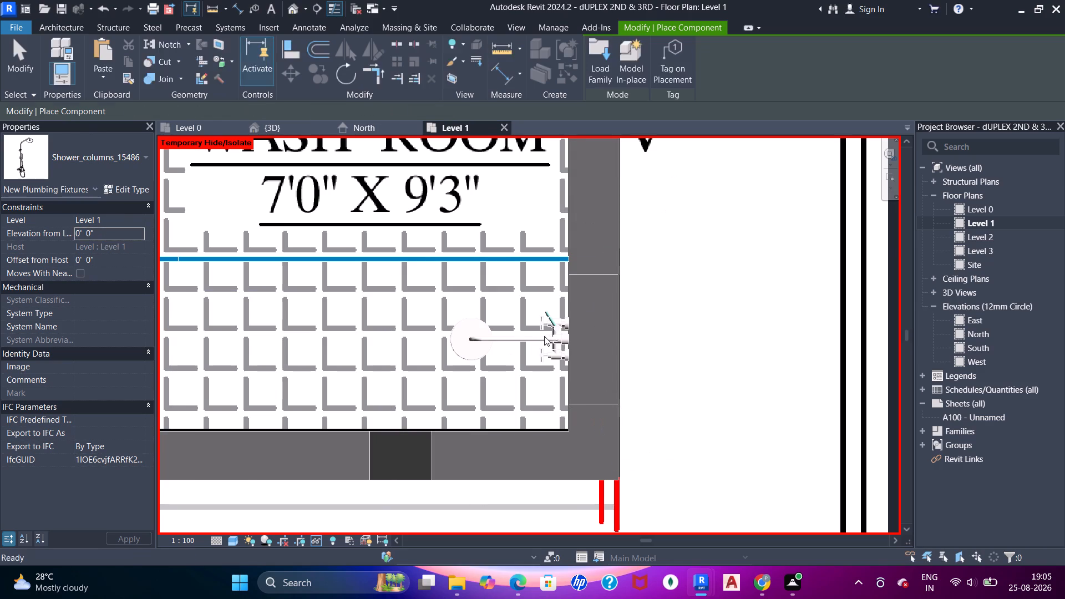
# Set the placed shower column's Elevation from Level to 5' and deselect it.
pyautogui.click(546, 337)
pyautogui.click(103, 234)
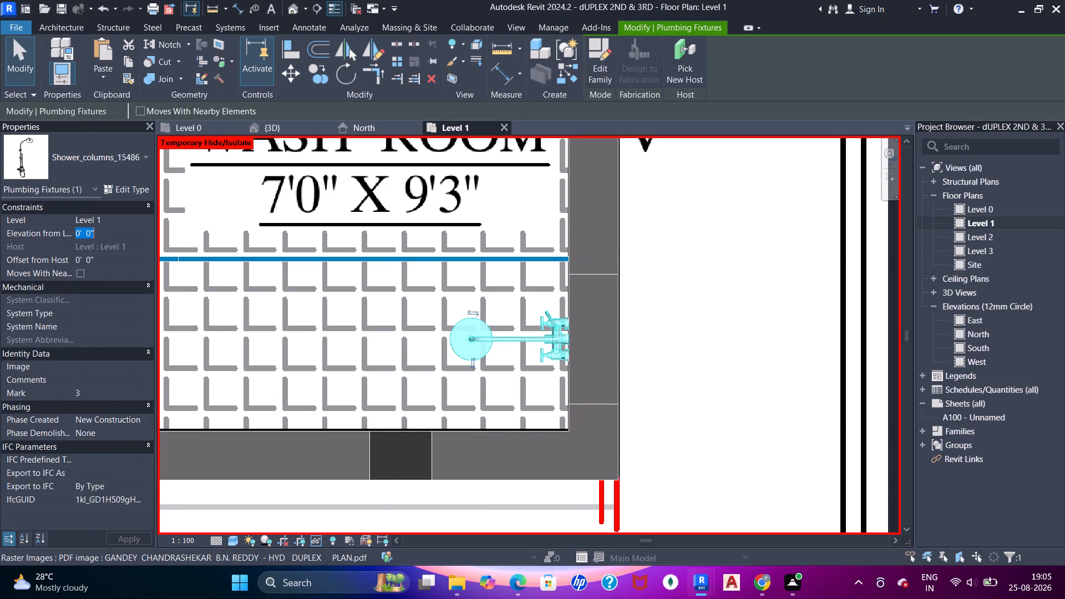
pyautogui.press('5')
pyautogui.press("'")
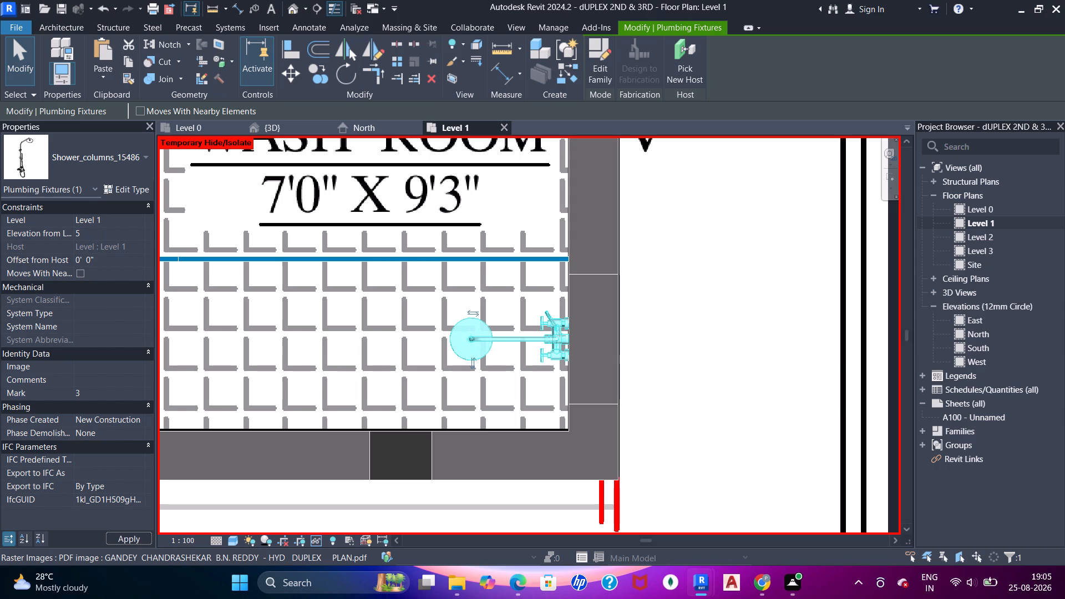
pyautogui.press('Return')
pyautogui.scroll(-4, 564, 243)
pyautogui.moveTo(519, 245); pyautogui.dragTo(506, 255, button='middle')
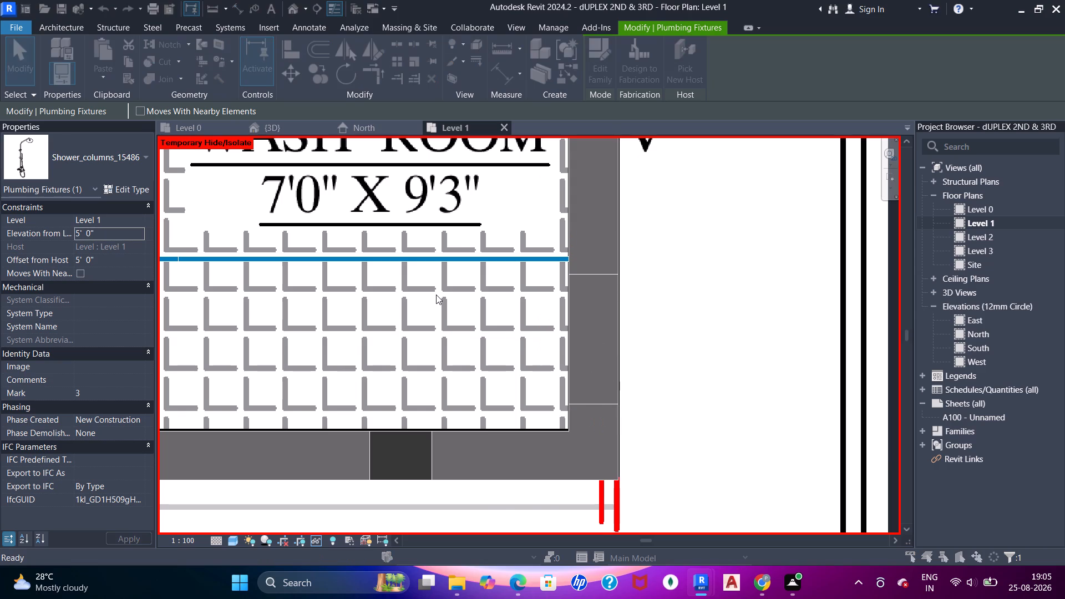
pyautogui.scroll(-3, 452, 260)
pyautogui.click(927, 221)
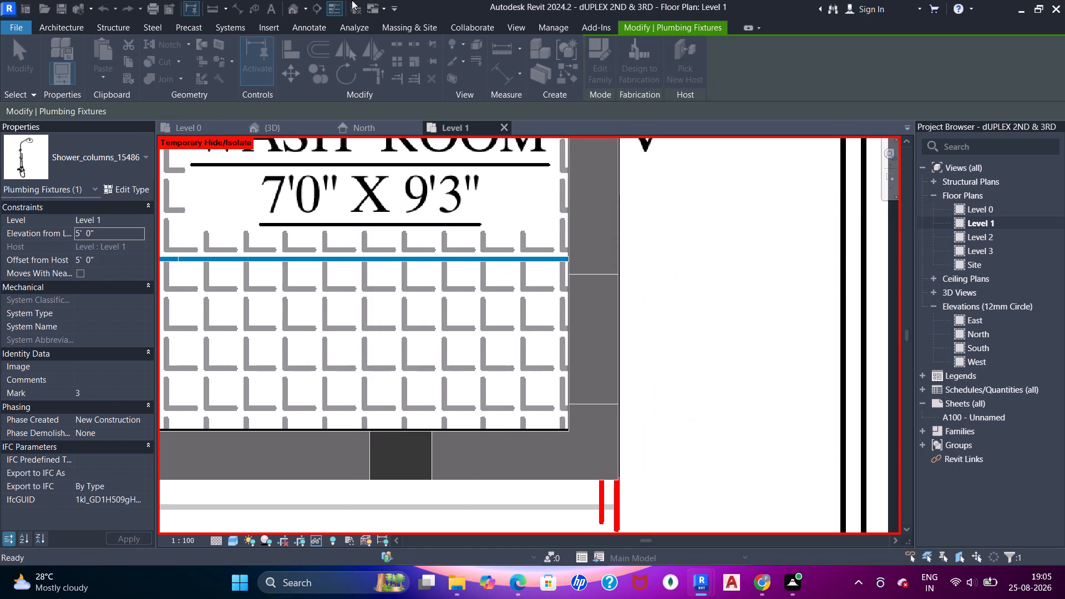
pyautogui.scroll(-4, 530, 299)
pyautogui.moveTo(464, 242); pyautogui.dragTo(479, 262, button='middle')
pyautogui.press('Escape')
pyautogui.press('Escape')
# Examine the wash room, dressing room and adjoining master bedroom wall in the Level 1 plan.
pyautogui.moveTo(465, 278); pyautogui.dragTo(507, 356, button='middle')
pyautogui.moveTo(473, 380); pyautogui.dragTo(471, 297, button='middle')
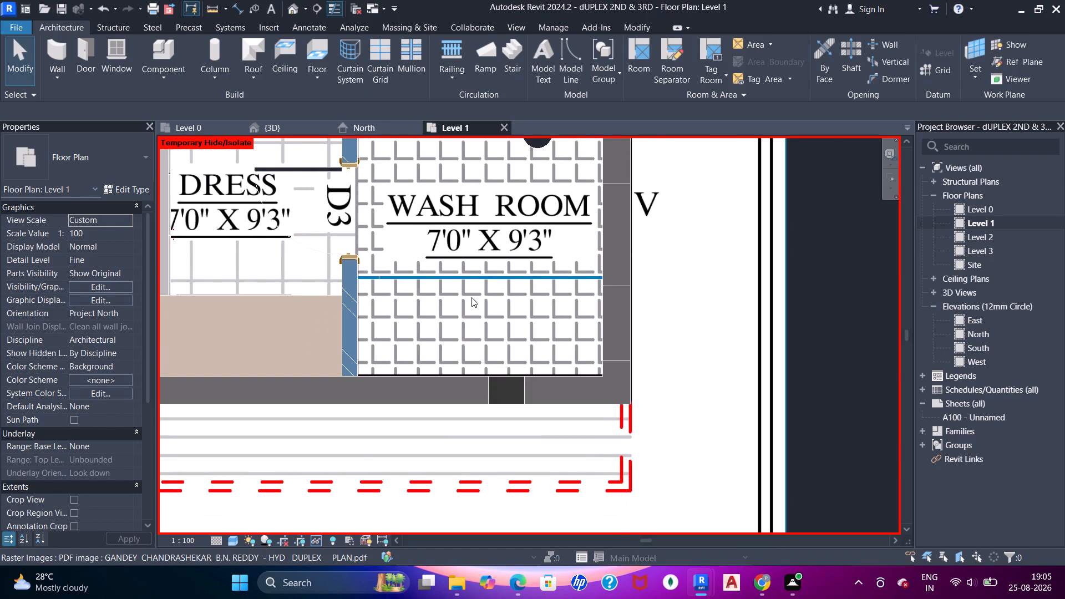
pyautogui.scroll(1, 471, 297)
pyautogui.scroll(-3, 472, 297)
pyautogui.moveTo(490, 256); pyautogui.dragTo(528, 405, button='middle')
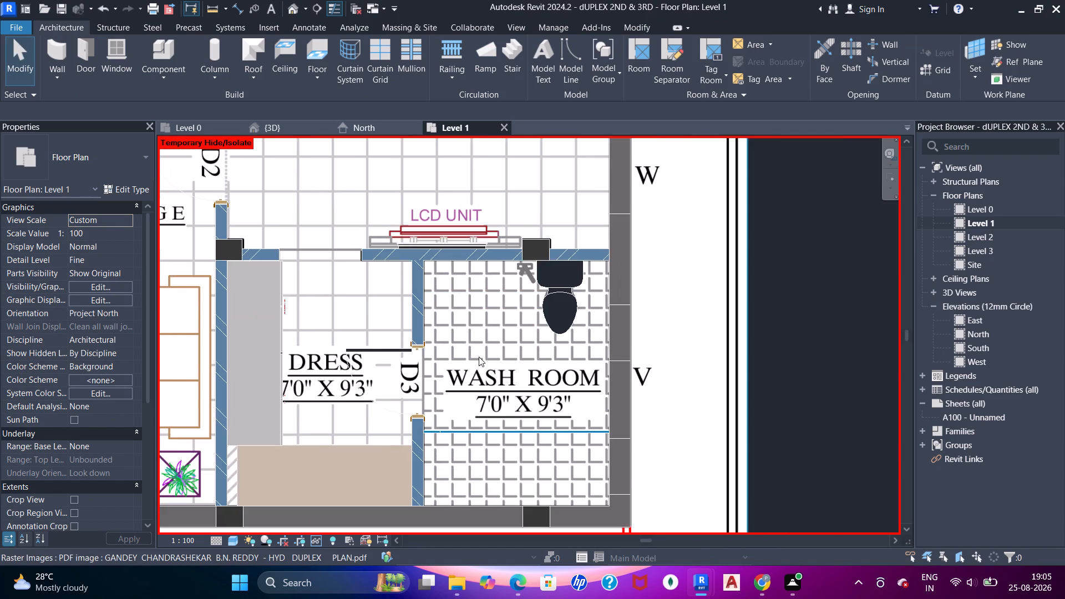
pyautogui.moveTo(447, 302); pyautogui.dragTo(470, 344, button='middle')
pyautogui.moveTo(530, 344); pyautogui.dragTo(529, 359, button='middle')
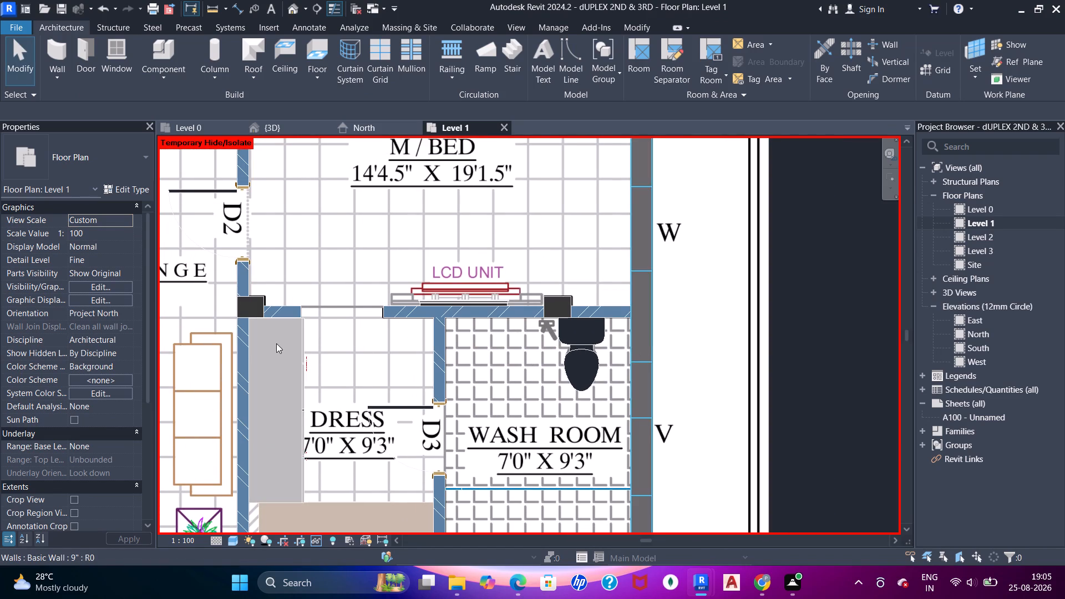
pyautogui.scroll(7, 456, 342)
pyautogui.scroll(-7, 457, 340)
pyautogui.moveTo(630, 321); pyautogui.dragTo(550, 313, button='middle')
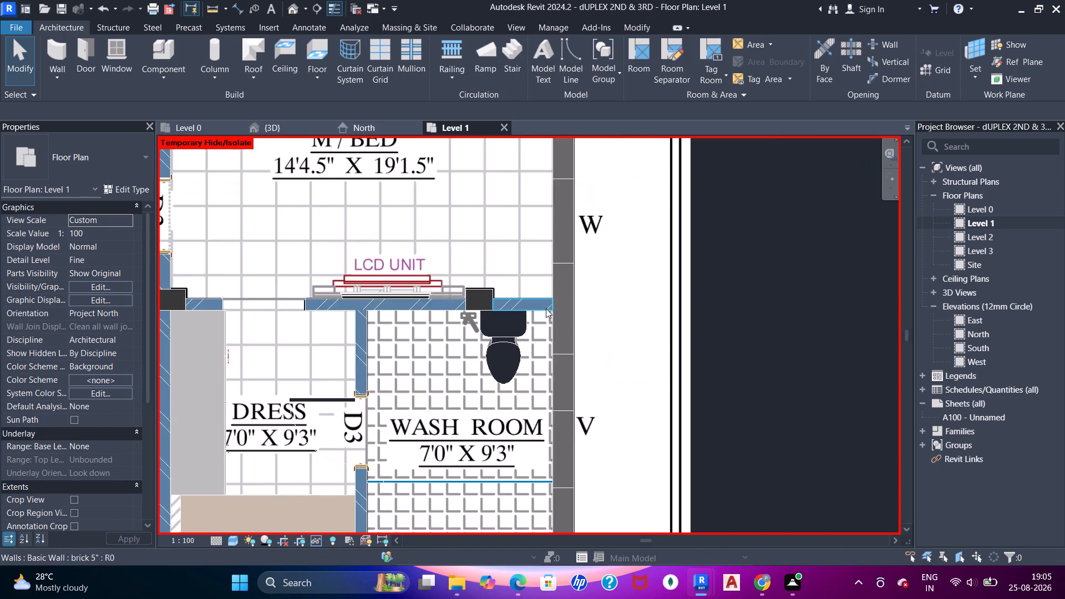
pyautogui.scroll(-2, 546, 308)
pyautogui.moveTo(503, 313); pyautogui.dragTo(567, 296, button='middle')
pyautogui.scroll(2, 559, 301)
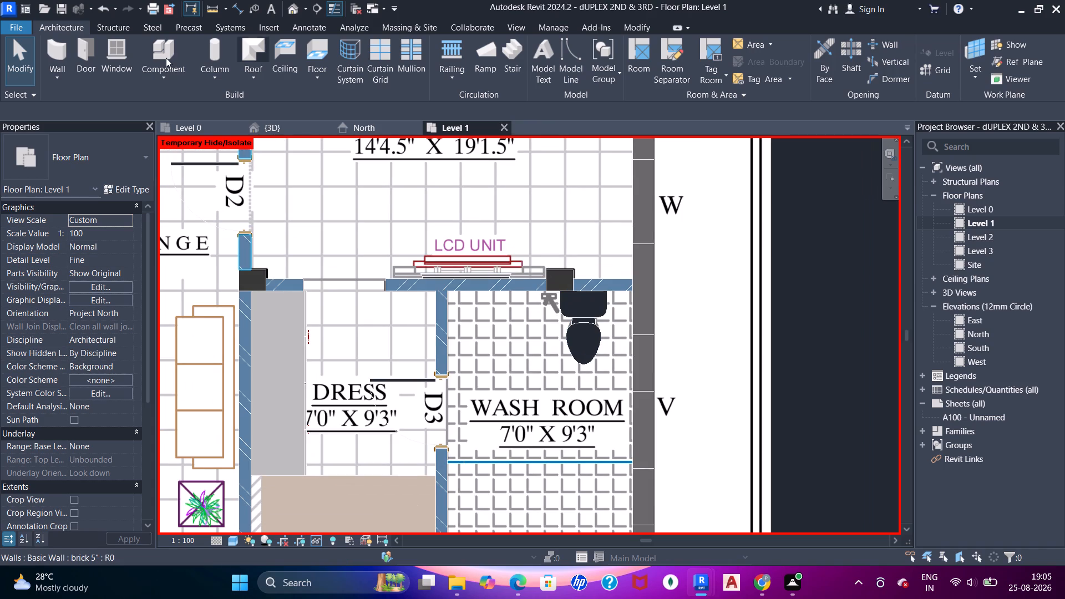
# Start placing a component and save the project.
pyautogui.click(166, 57)
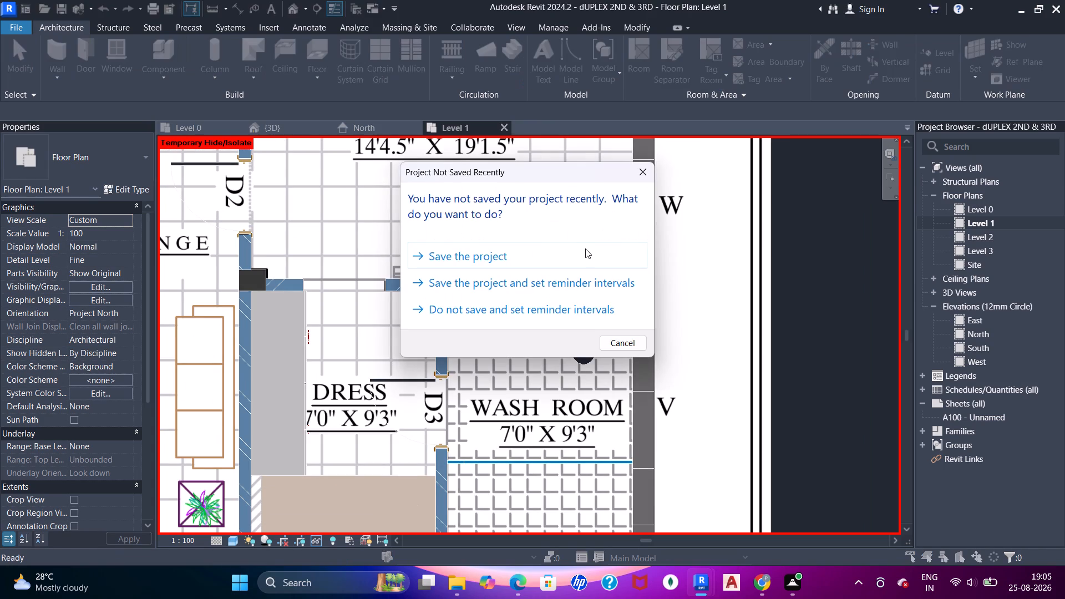
pyautogui.click(585, 251)
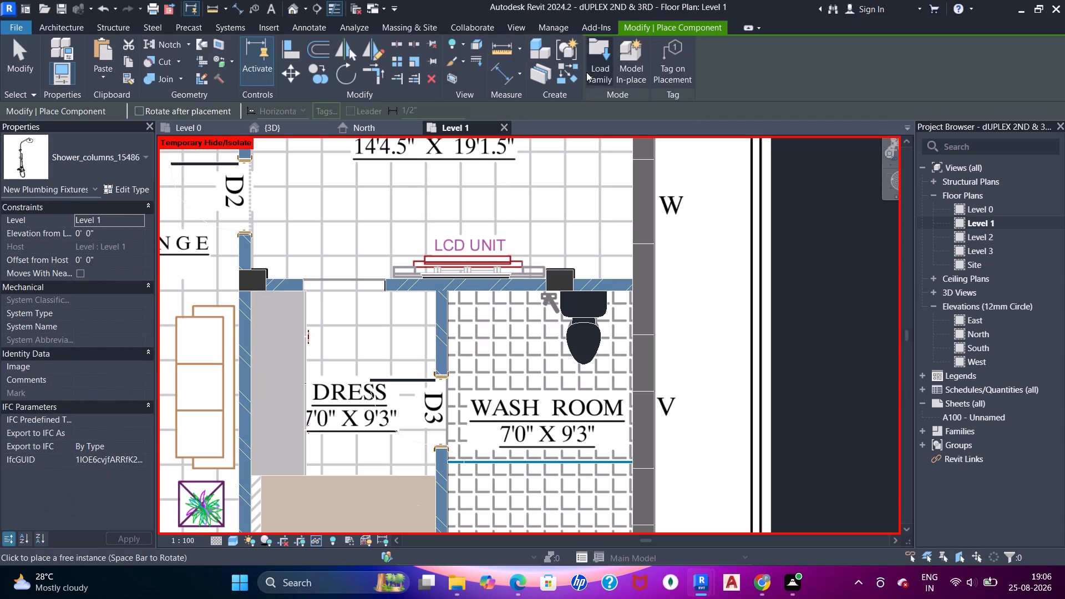
# Open family loading at the SHUBHAM CITY folder and look through its category subfolders for the next component's family.
pyautogui.click(593, 55)
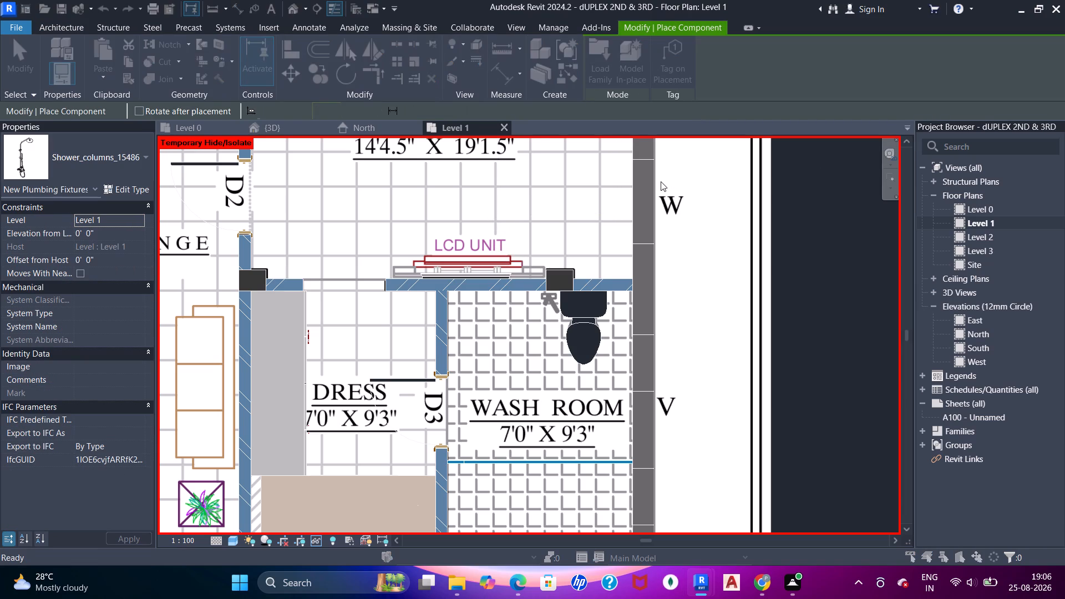
pyautogui.click(851, 241)
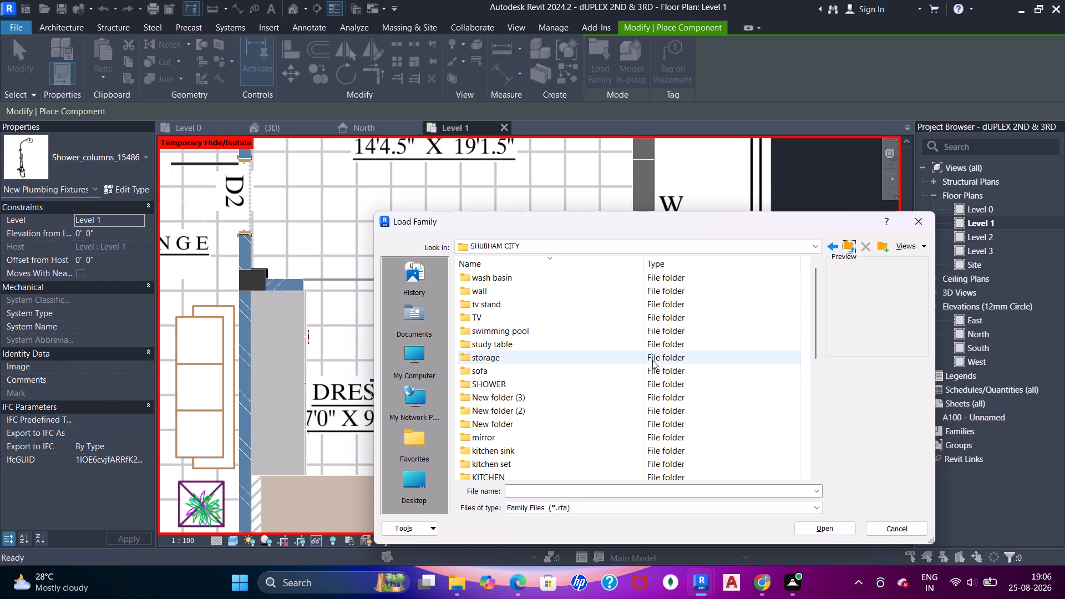
pyautogui.scroll(-6, 656, 358)
pyautogui.scroll(3, 656, 353)
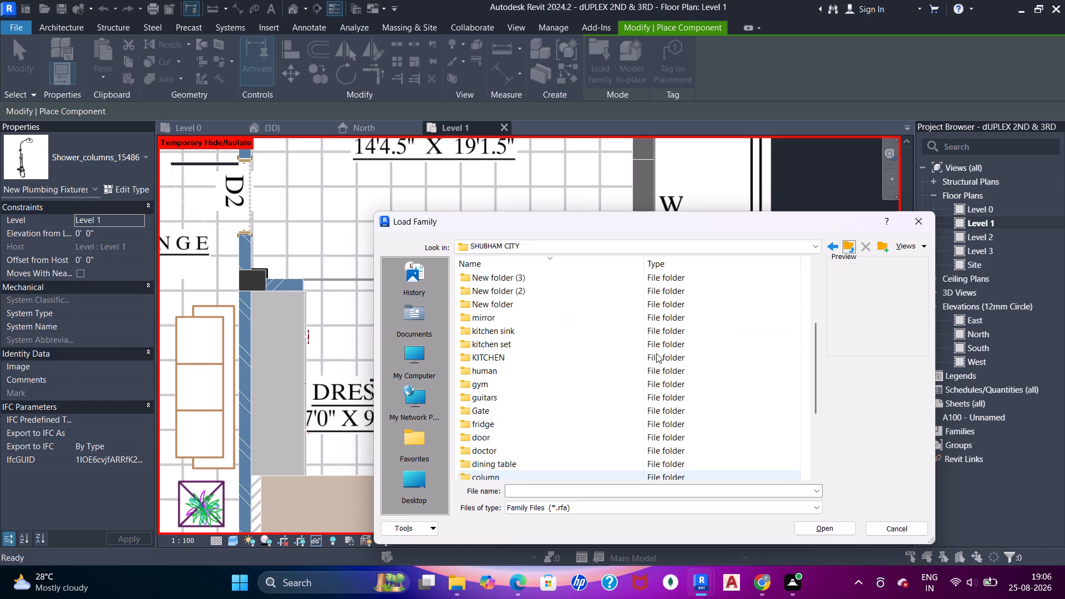
pyautogui.scroll(-6, 656, 353)
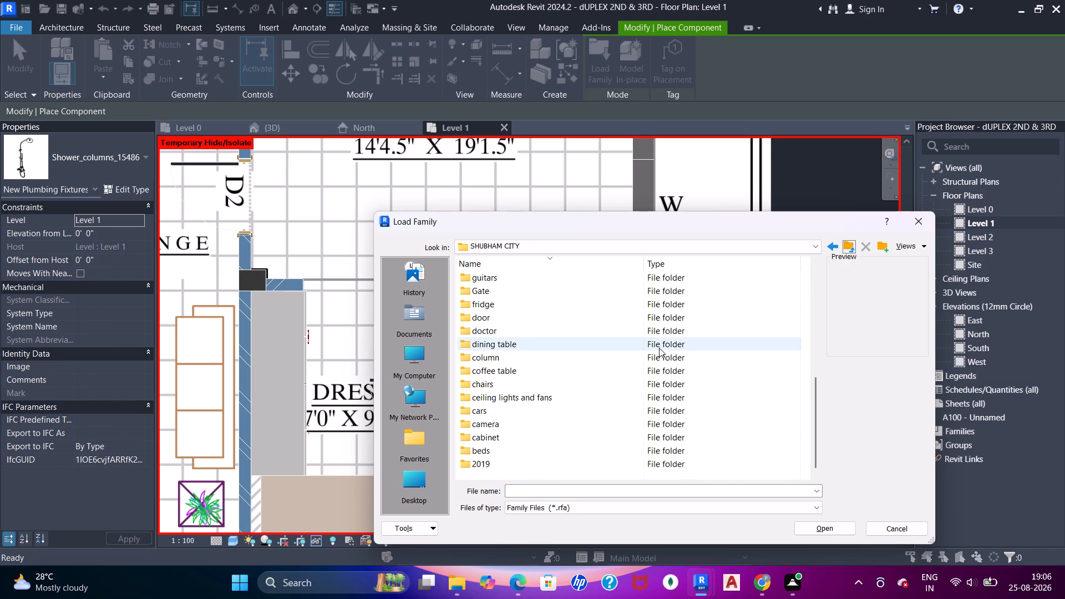
pyautogui.scroll(-3, 659, 348)
pyautogui.scroll(4, 659, 348)
pyautogui.scroll(-1, 658, 346)
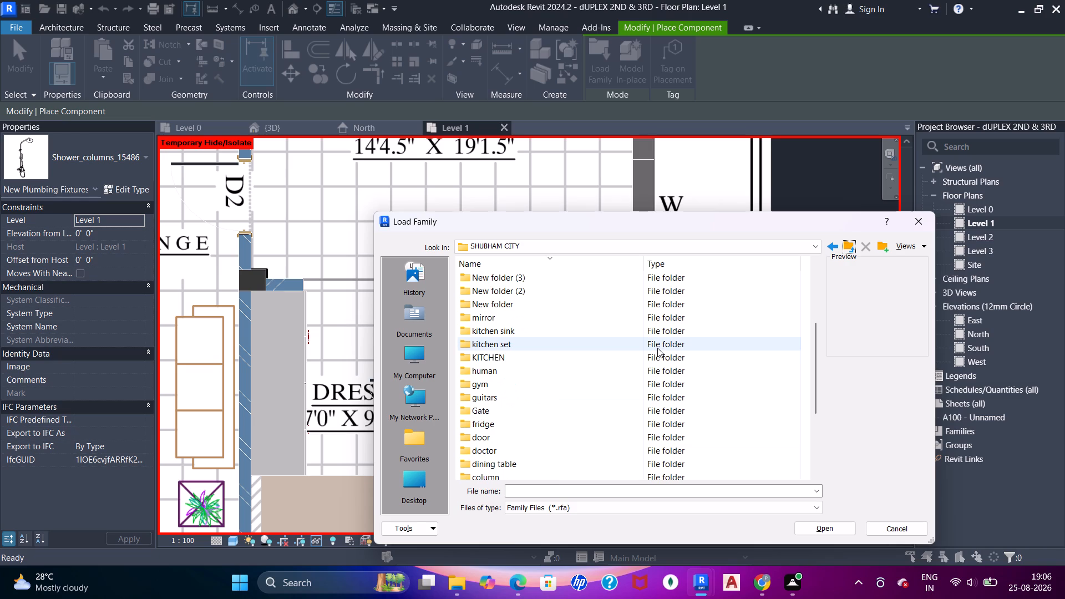
pyautogui.scroll(-3, 657, 348)
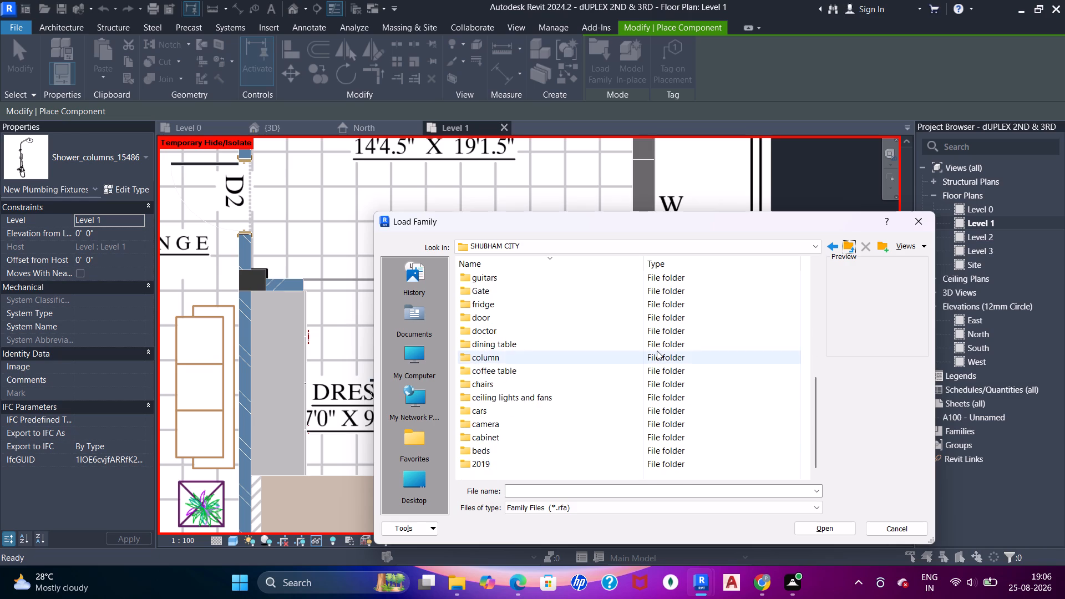
pyautogui.scroll(4, 657, 351)
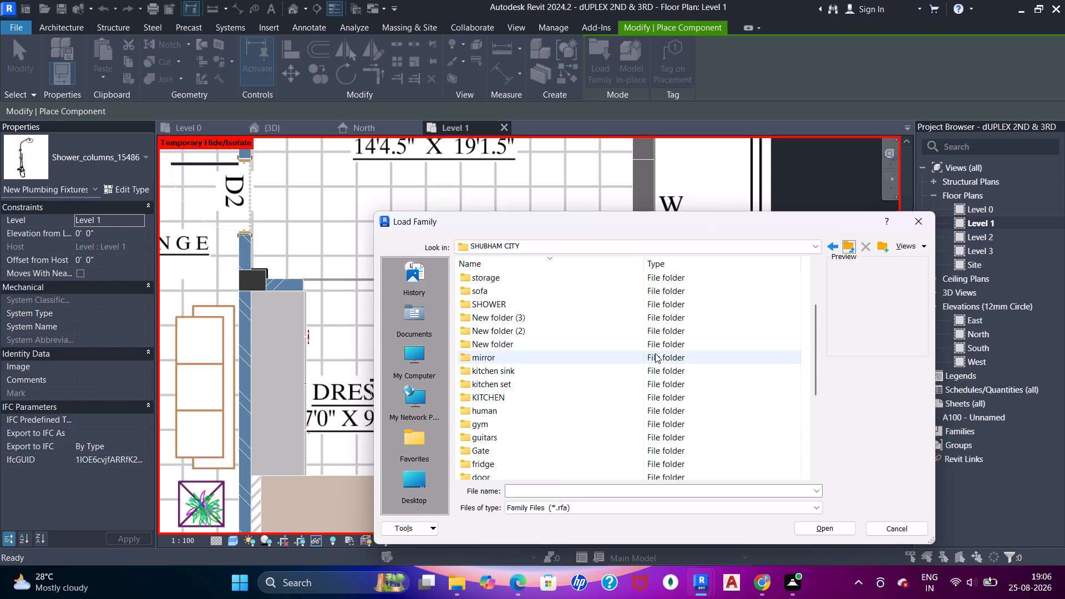
pyautogui.scroll(-3, 655, 353)
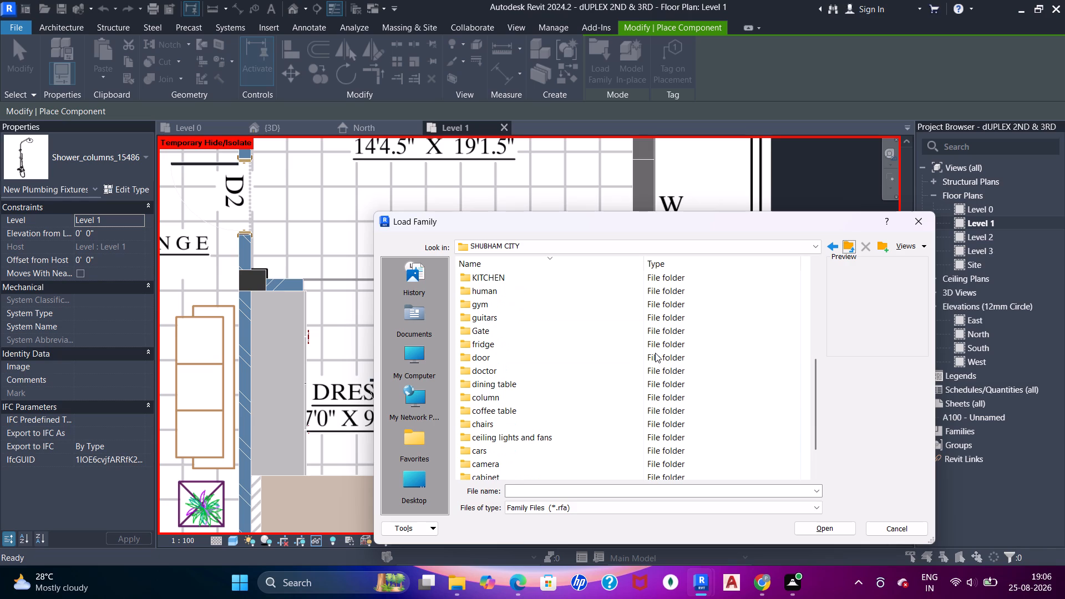
pyautogui.scroll(2, 655, 353)
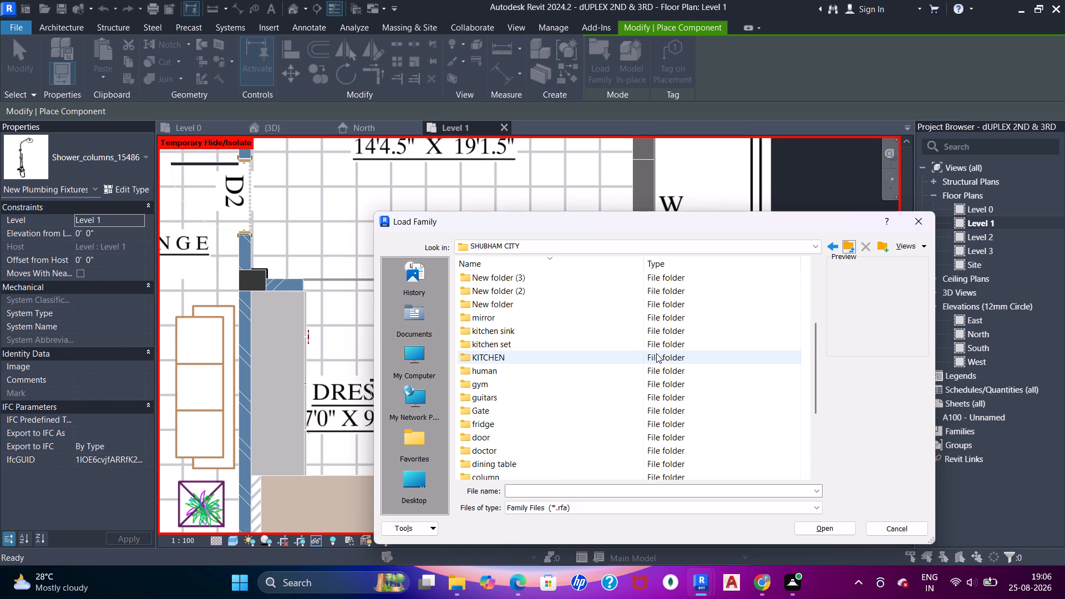
pyautogui.scroll(-4, 658, 353)
pyautogui.scroll(4, 658, 354)
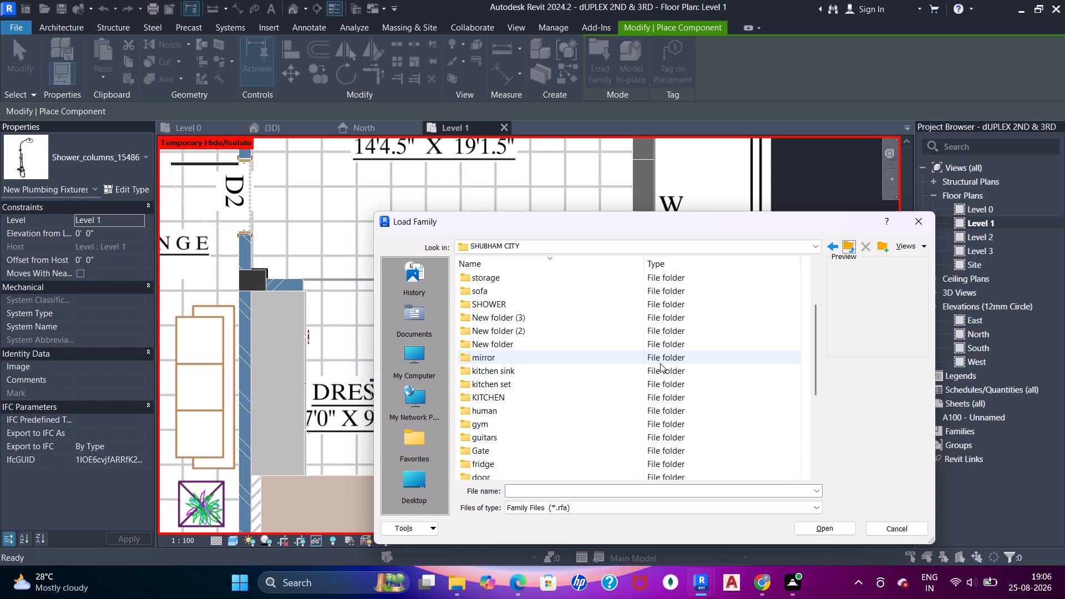
pyautogui.scroll(-1, 661, 363)
pyautogui.scroll(1, 661, 363)
pyautogui.scroll(-3, 589, 346)
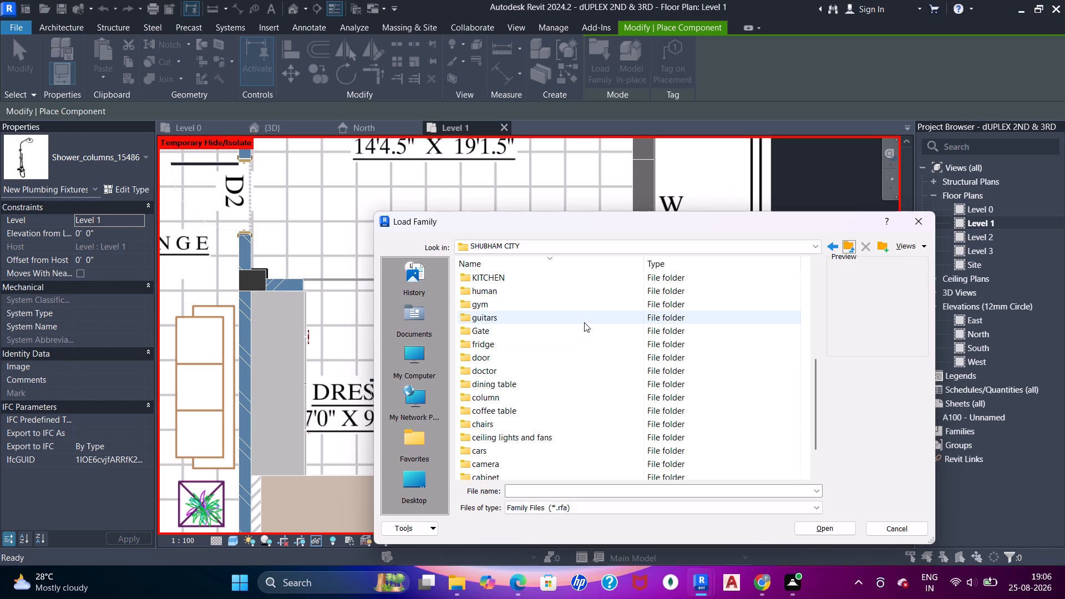
pyautogui.scroll(-2, 593, 332)
pyautogui.scroll(4, 594, 333)
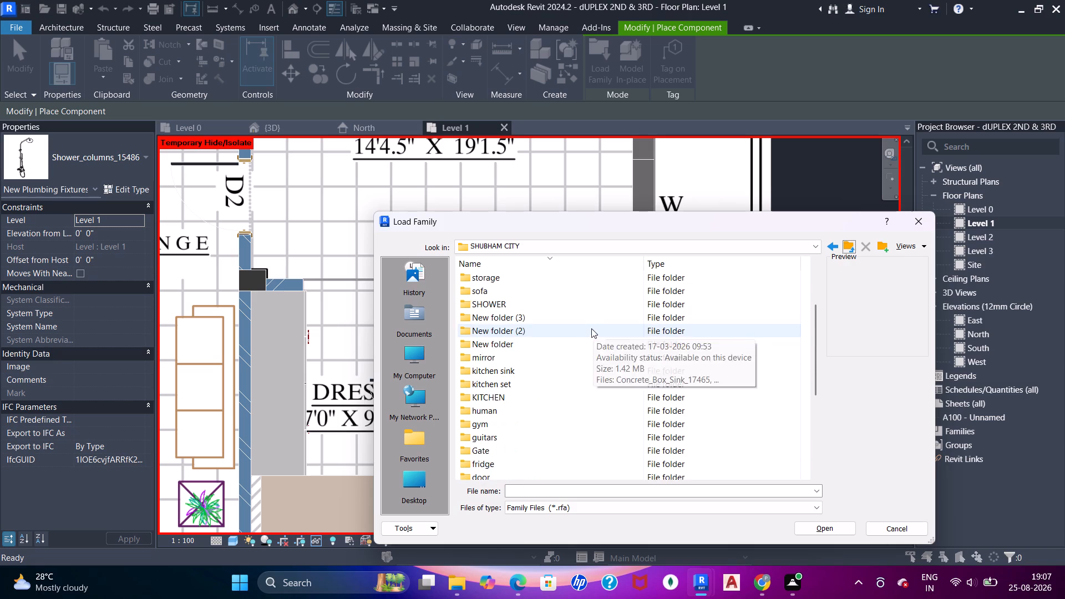
pyautogui.scroll(-3, 589, 326)
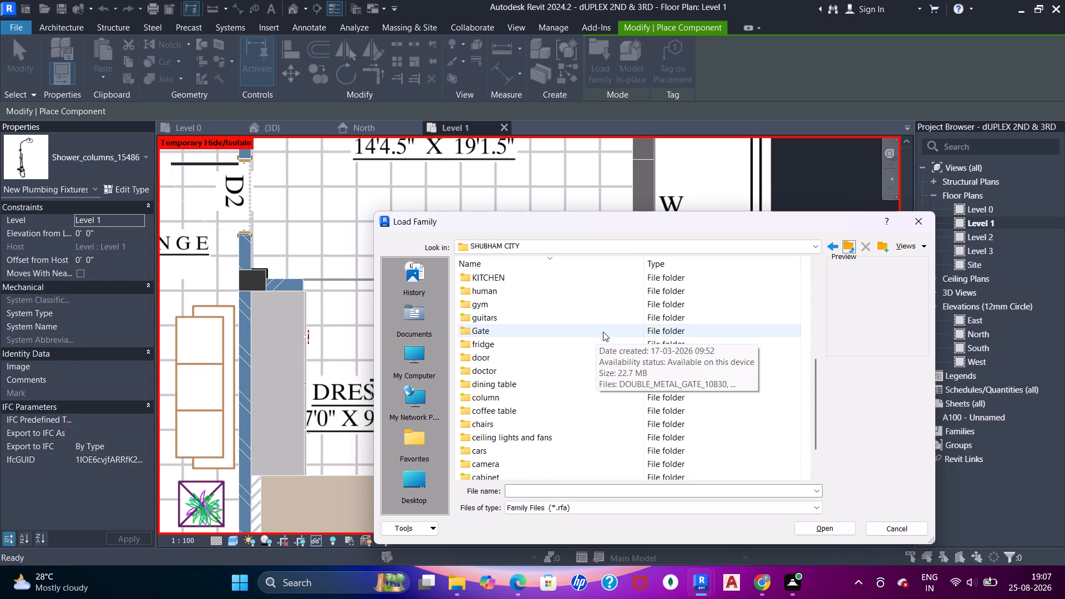
pyautogui.scroll(1, 606, 333)
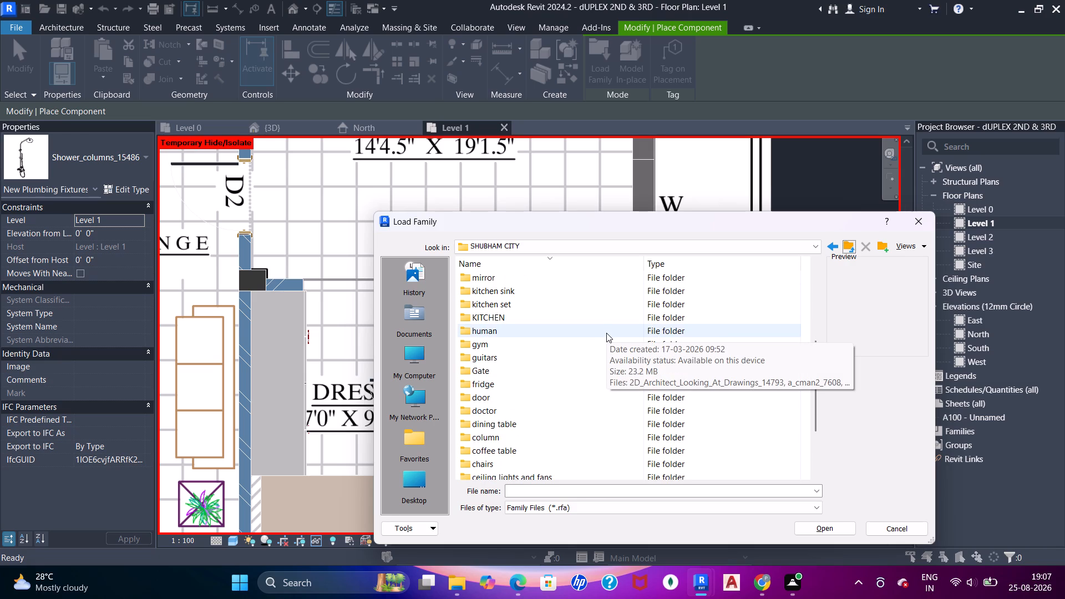
pyautogui.scroll(-1, 606, 330)
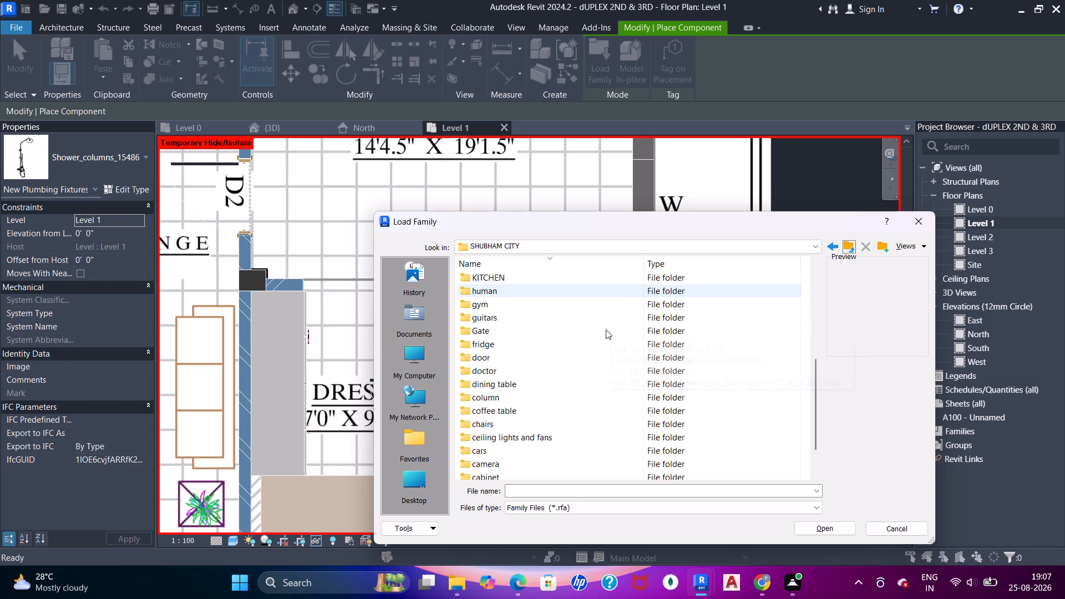
pyautogui.scroll(2, 603, 326)
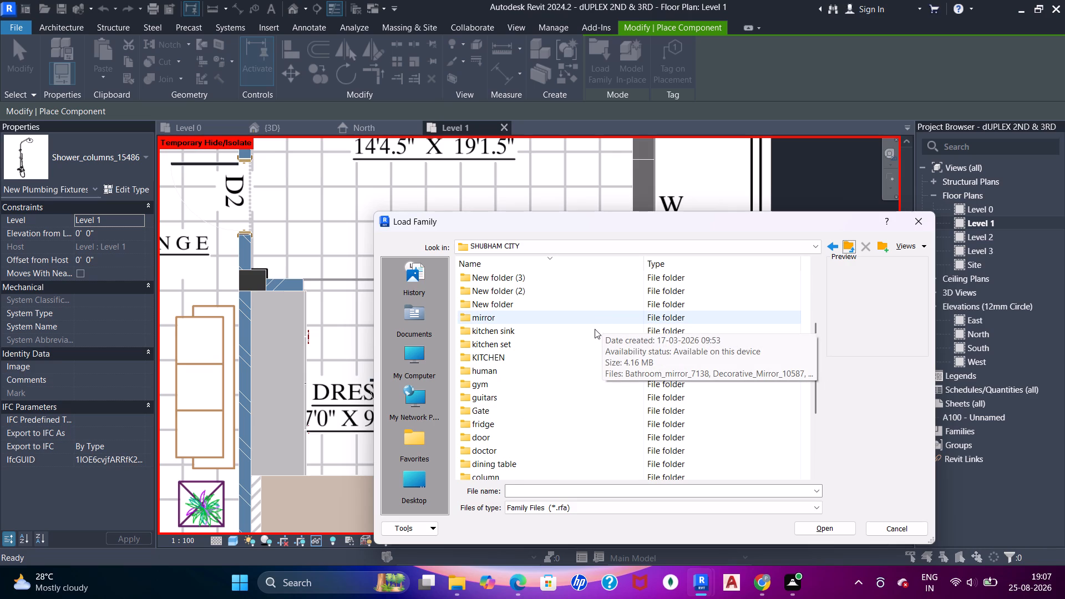
pyautogui.scroll(-1, 595, 329)
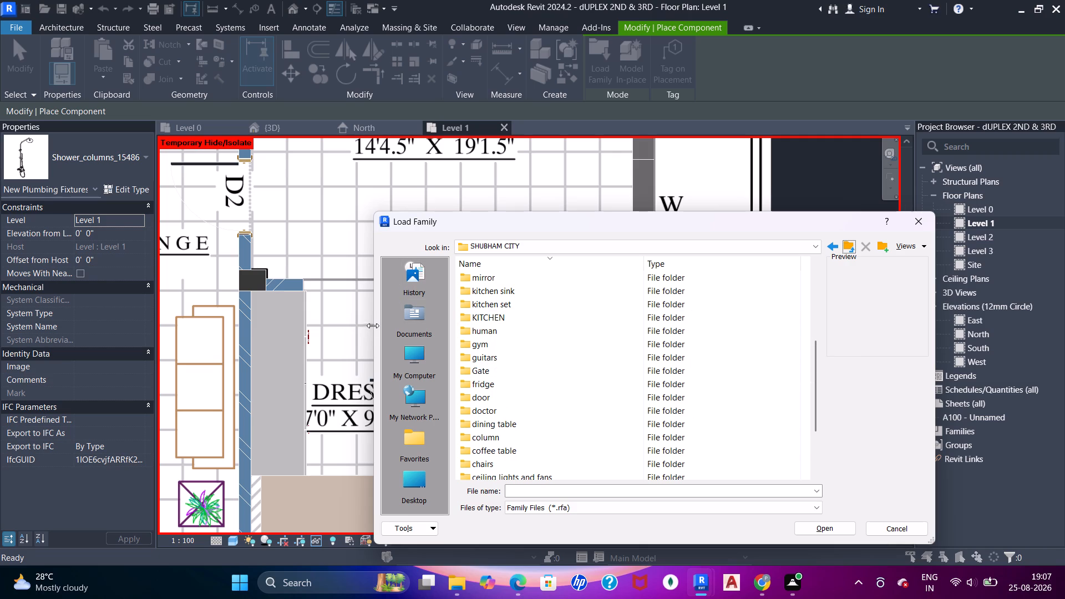
pyautogui.scroll(-3, 501, 363)
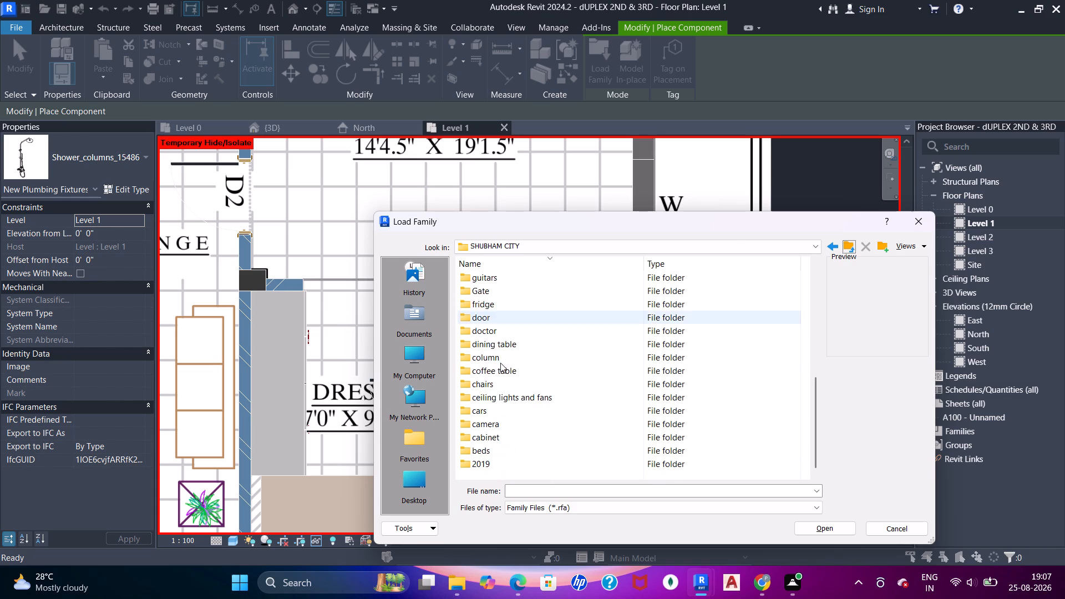
pyautogui.scroll(-1, 500, 363)
pyautogui.scroll(4, 501, 363)
pyautogui.scroll(-4, 502, 363)
pyautogui.scroll(3, 504, 363)
pyautogui.scroll(-4, 504, 364)
pyautogui.scroll(3, 504, 365)
pyautogui.scroll(-2, 504, 365)
pyautogui.scroll(1, 502, 363)
pyautogui.scroll(-2, 498, 360)
pyautogui.scroll(4, 498, 360)
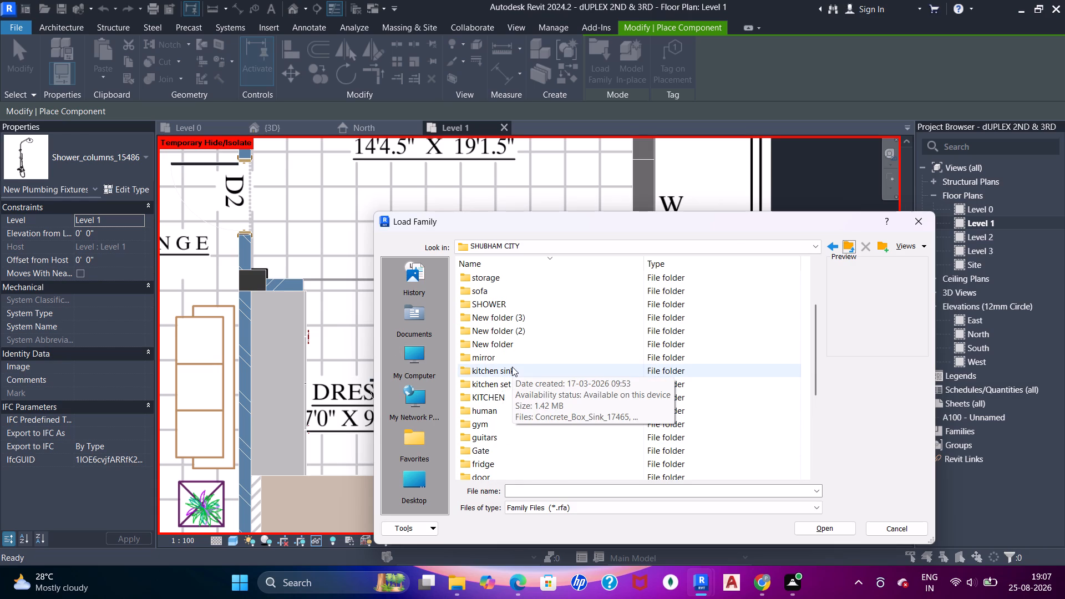
pyautogui.scroll(-4, 511, 367)
pyautogui.scroll(3, 509, 365)
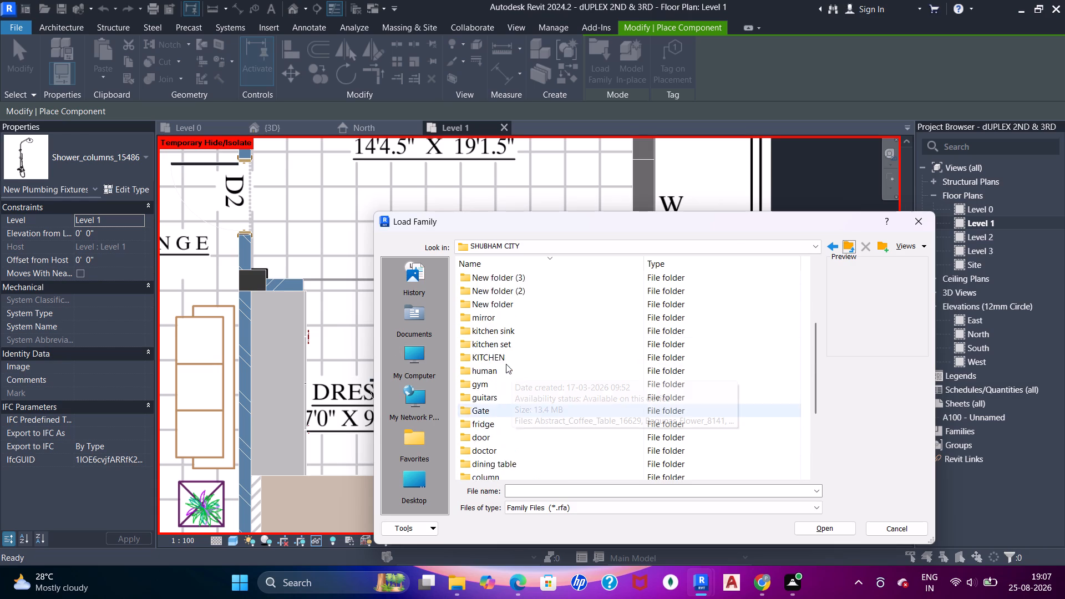
pyautogui.scroll(1, 506, 364)
pyautogui.scroll(-5, 513, 366)
pyautogui.scroll(5, 510, 361)
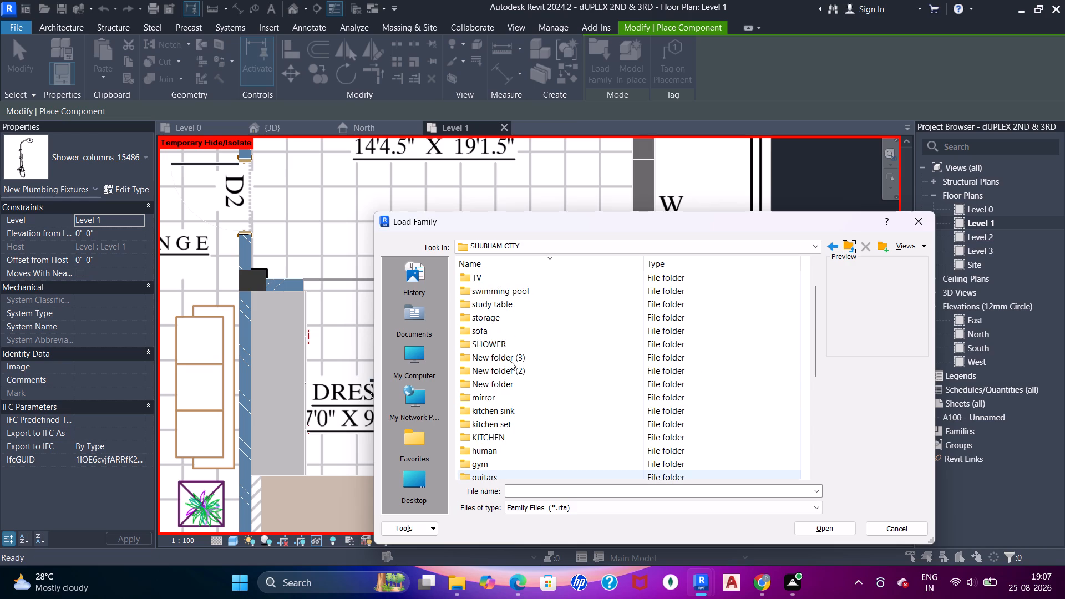
pyautogui.scroll(-5, 510, 361)
pyautogui.scroll(5, 509, 358)
pyautogui.scroll(-4, 509, 363)
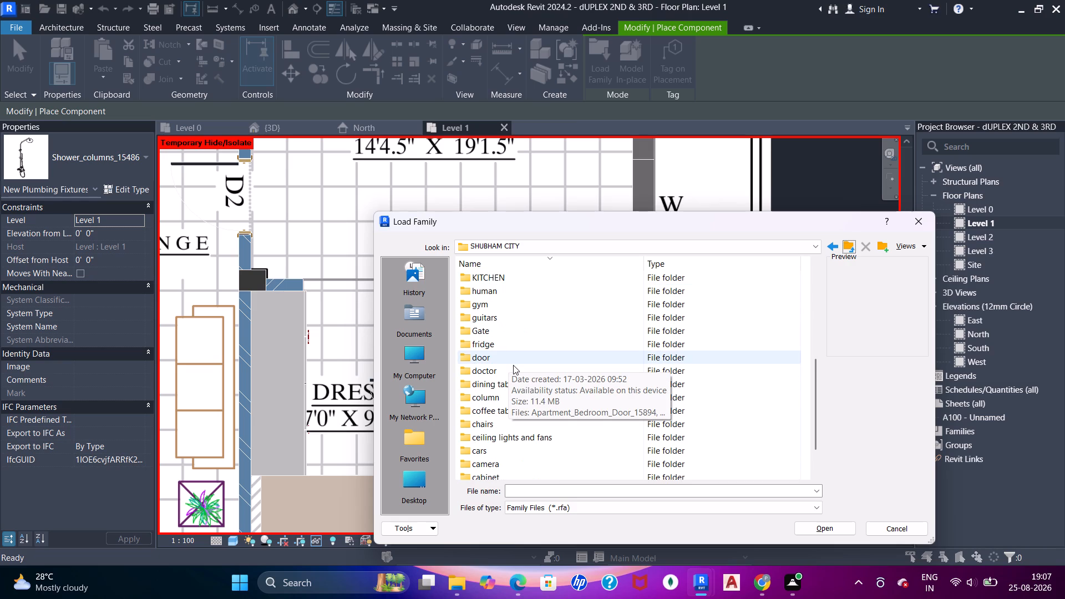
pyautogui.scroll(3, 513, 365)
pyautogui.scroll(-5, 513, 365)
pyautogui.scroll(1, 514, 368)
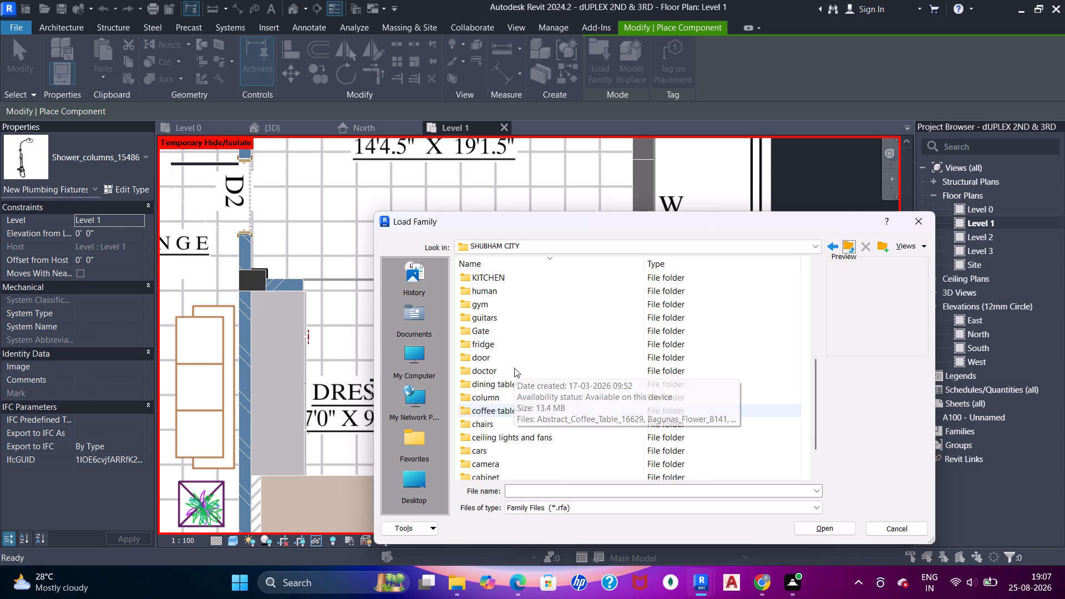
pyautogui.scroll(3, 514, 368)
pyautogui.scroll(-4, 515, 367)
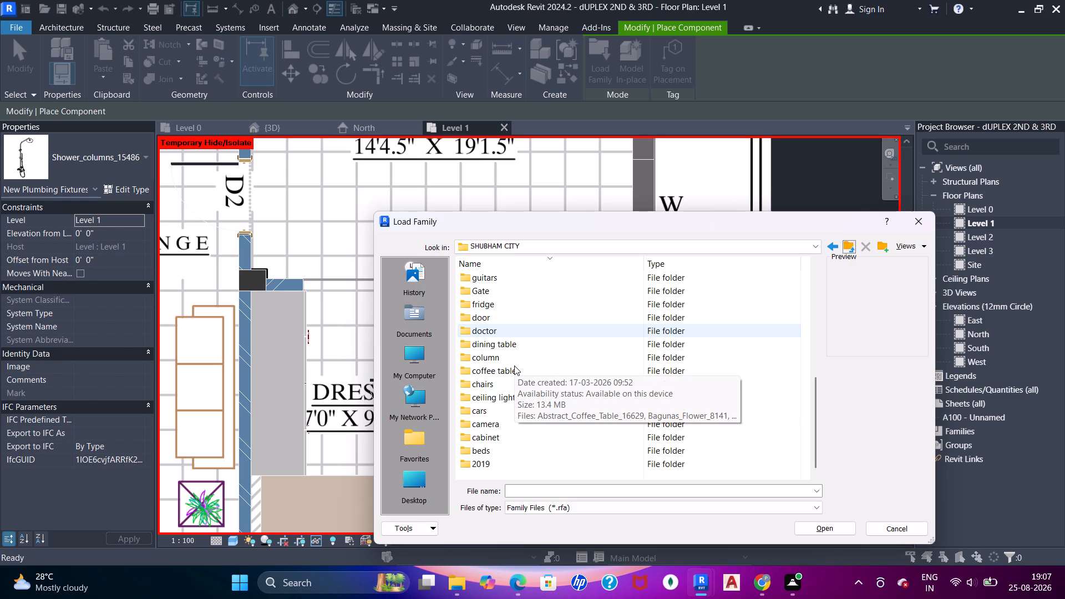
pyautogui.scroll(4, 514, 366)
pyautogui.scroll(-6, 514, 366)
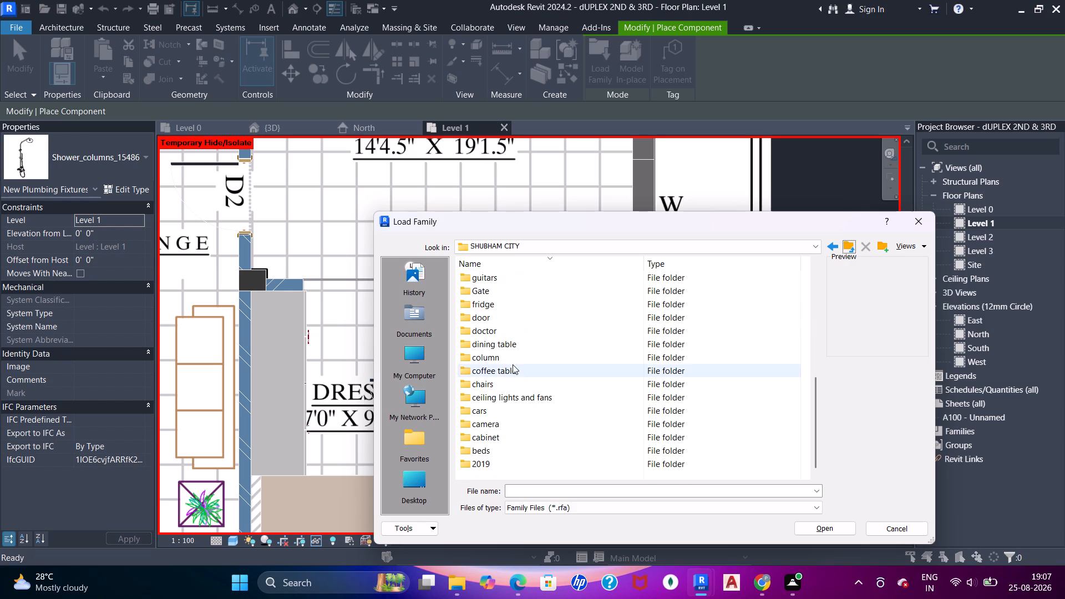
pyautogui.scroll(6, 513, 364)
pyautogui.scroll(-7, 513, 365)
pyautogui.scroll(3, 513, 365)
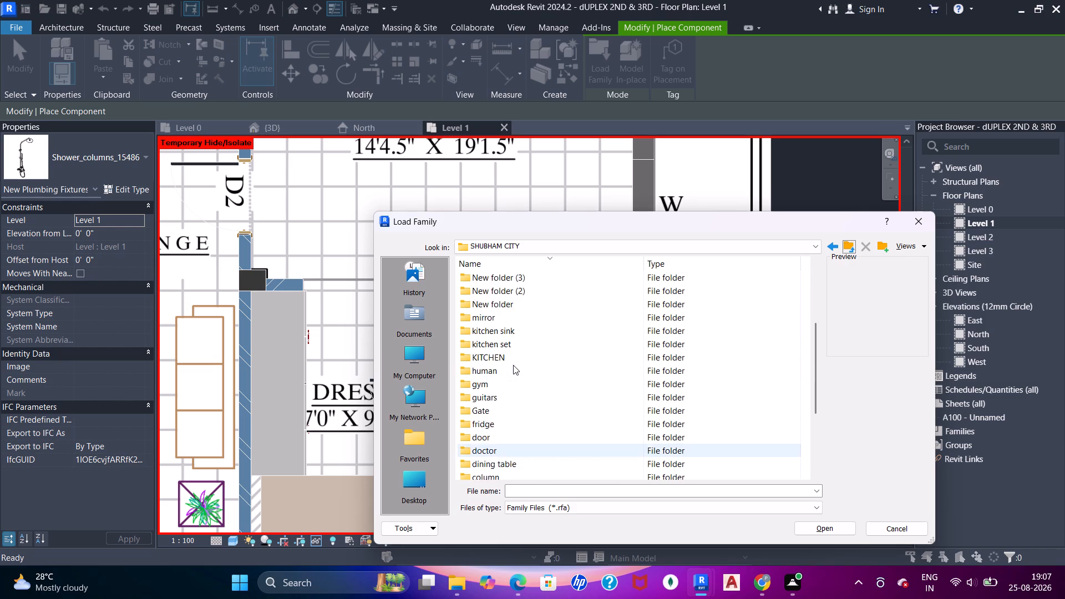
pyautogui.scroll(4, 513, 365)
pyautogui.scroll(-7, 513, 365)
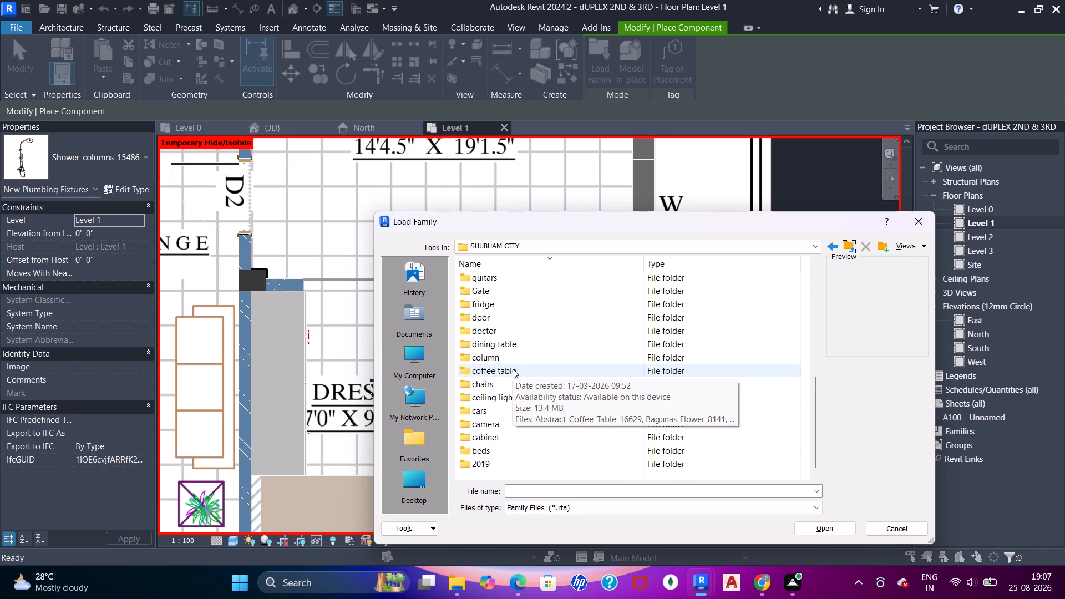
pyautogui.scroll(4, 513, 368)
pyautogui.scroll(-2, 504, 364)
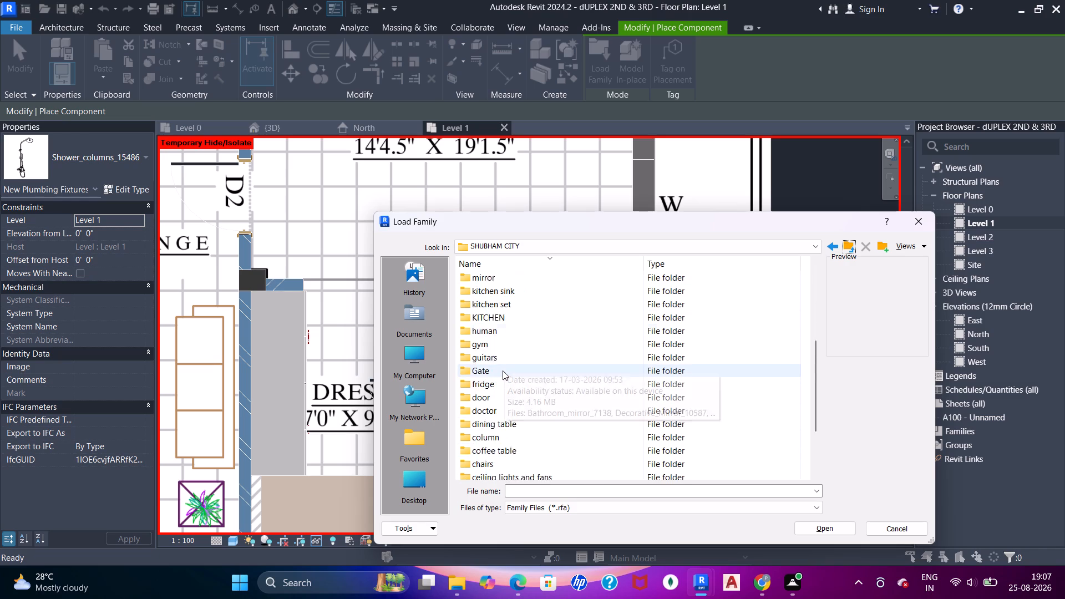
pyautogui.scroll(-4, 503, 370)
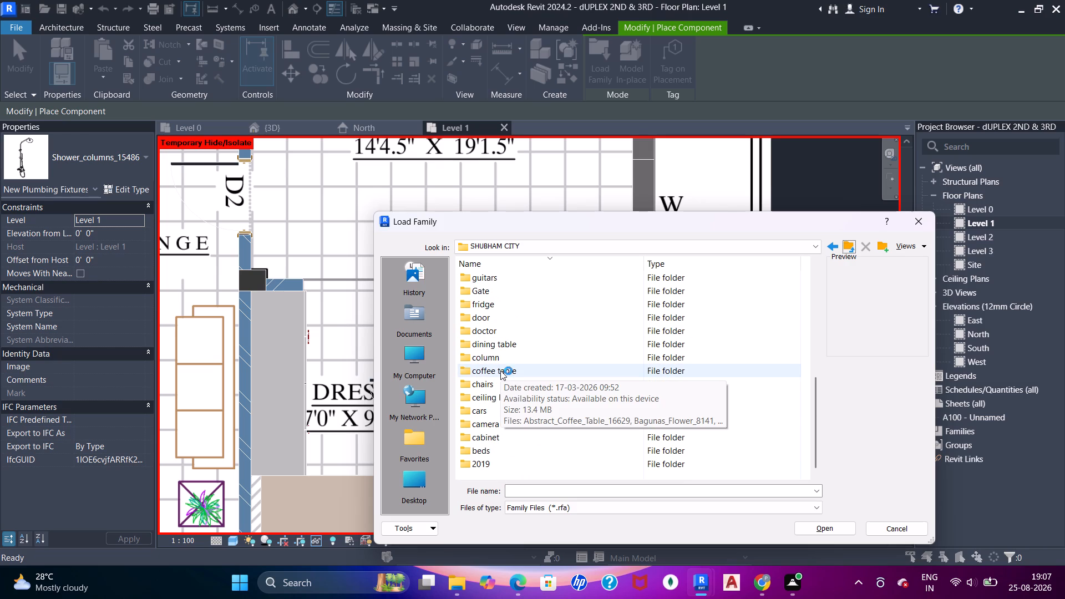
pyautogui.scroll(3, 500, 370)
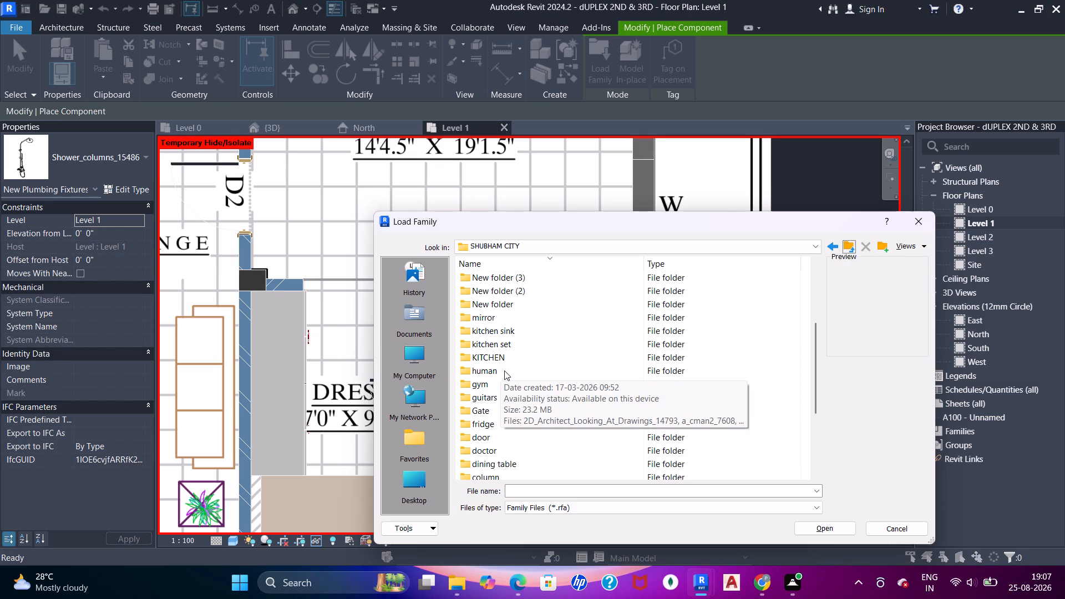
pyautogui.scroll(-2, 506, 369)
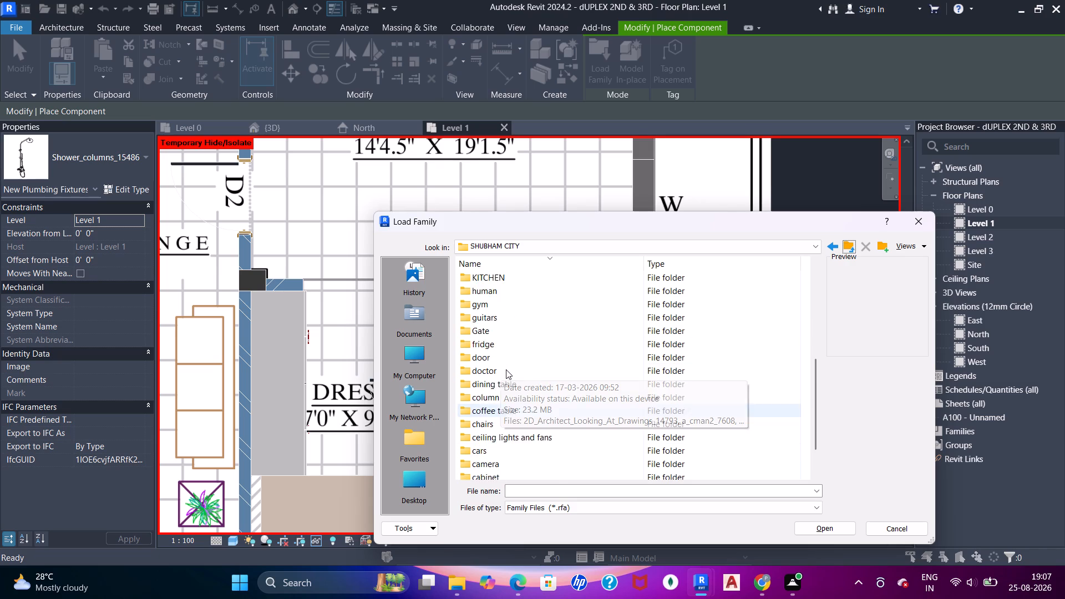
pyautogui.scroll(-2, 506, 369)
pyautogui.scroll(5, 506, 371)
pyautogui.scroll(-2, 506, 371)
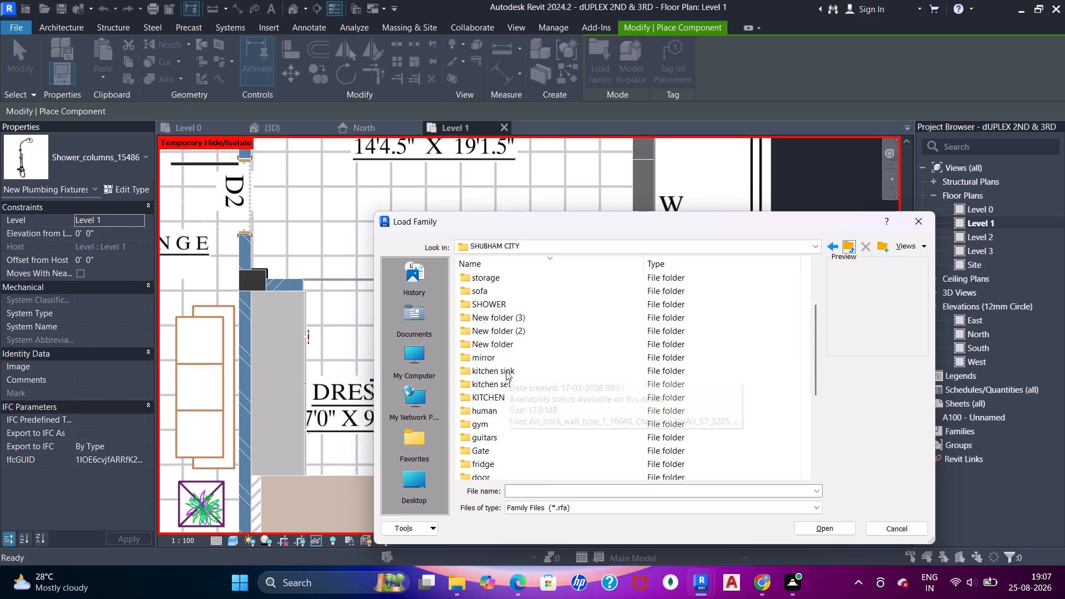
pyautogui.scroll(-4, 506, 371)
pyautogui.scroll(6, 506, 373)
pyautogui.scroll(-3, 506, 373)
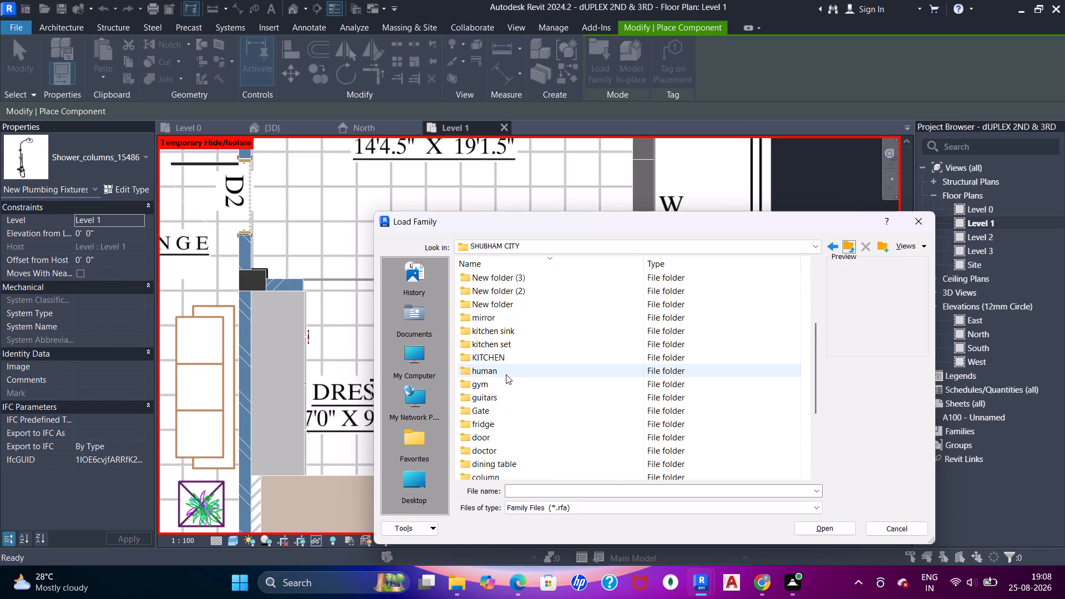
# Look through the SHUBHAM CITY category subfolders for the next component's family, and close family loading without choosing one.
pyautogui.scroll(-2, 506, 374)
pyautogui.scroll(3, 507, 375)
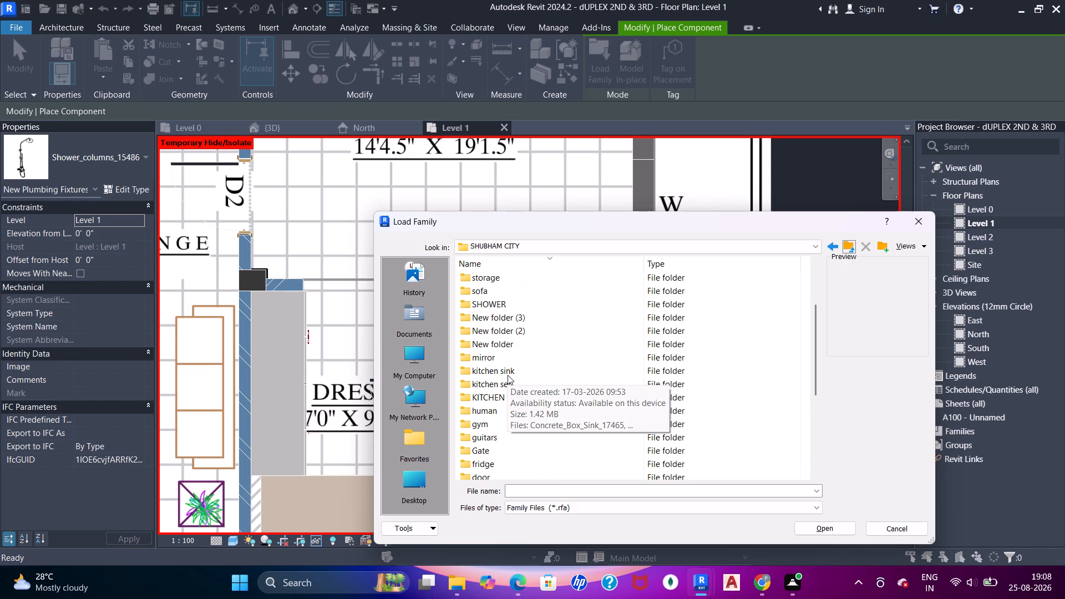
pyautogui.scroll(-3, 508, 375)
pyautogui.scroll(3, 508, 375)
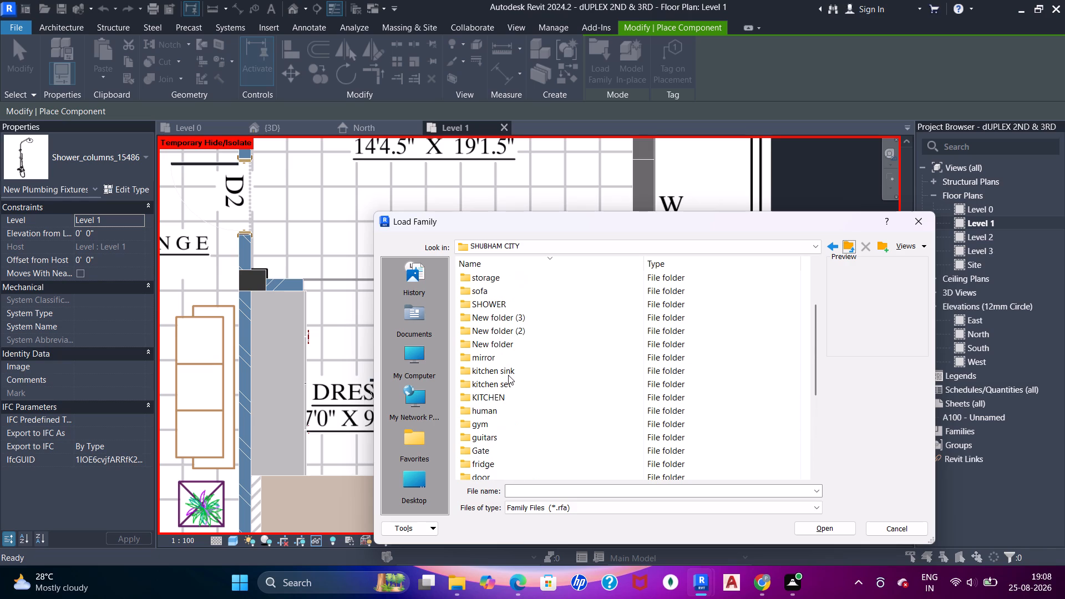
pyautogui.scroll(-4, 520, 379)
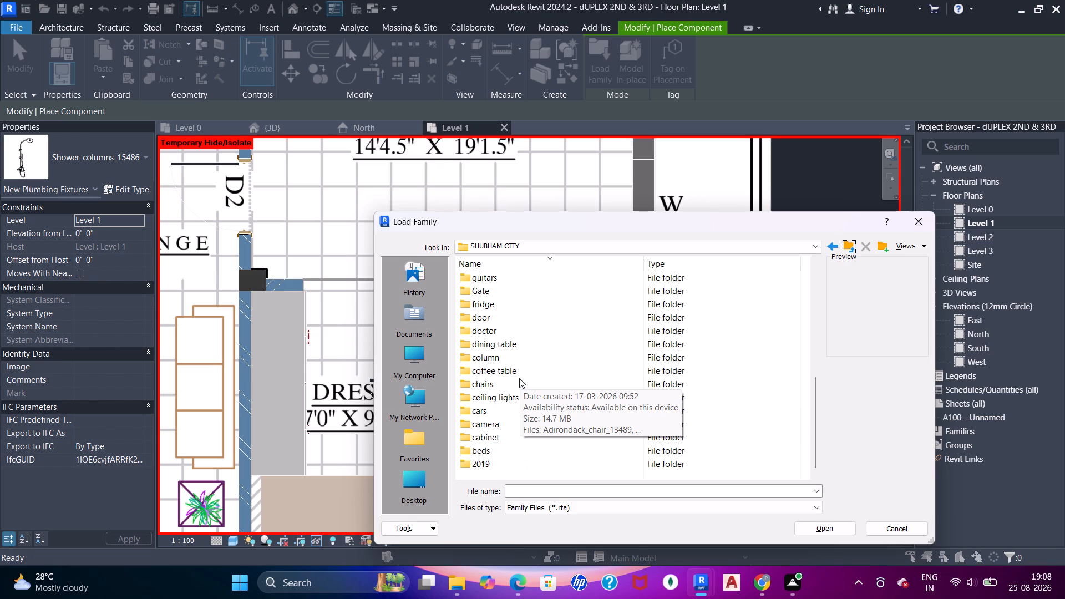
pyautogui.scroll(-2, 524, 382)
pyautogui.scroll(1, 524, 382)
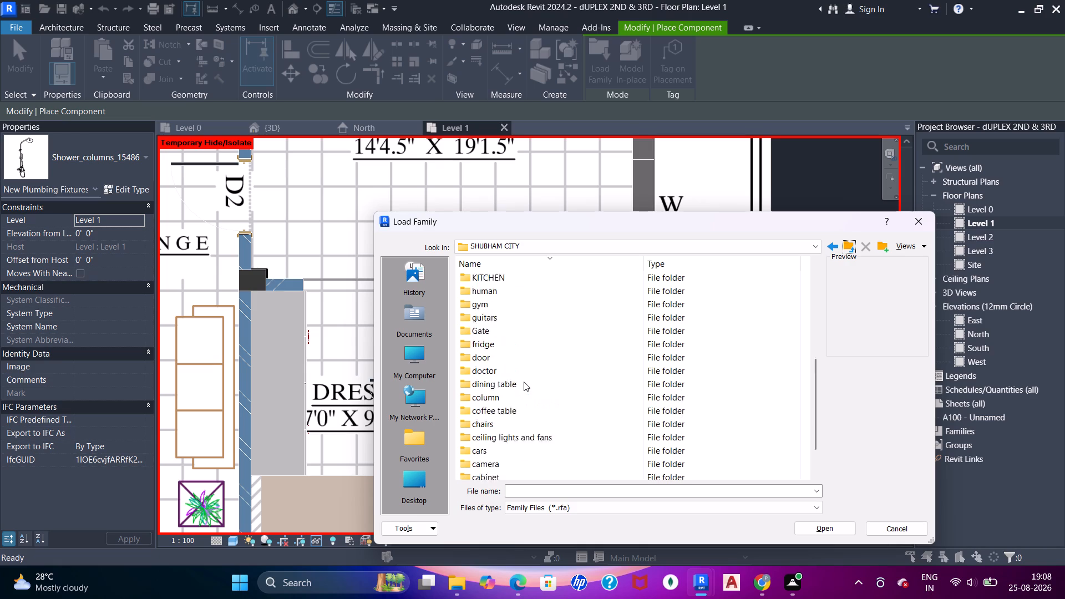
pyautogui.scroll(3, 524, 382)
pyautogui.scroll(-2, 524, 382)
pyautogui.scroll(1, 524, 382)
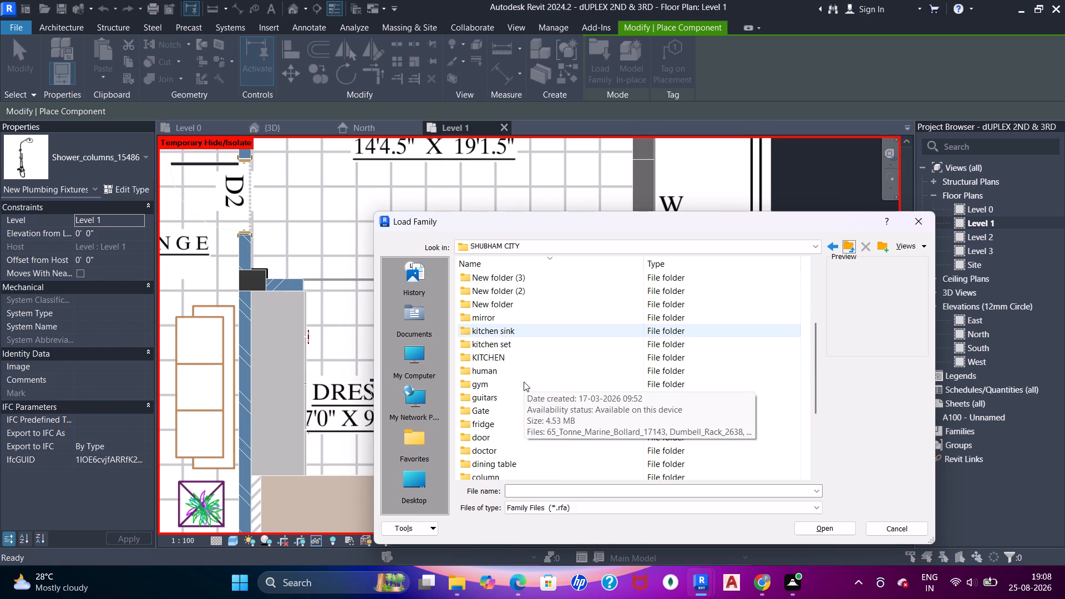
pyautogui.scroll(-5, 524, 382)
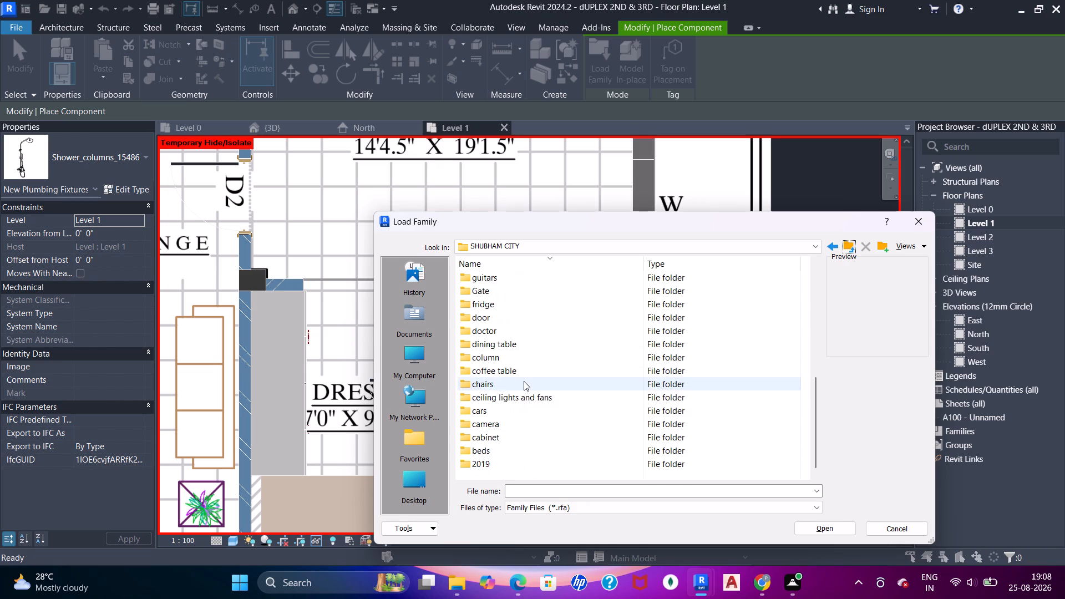
pyautogui.scroll(9, 524, 381)
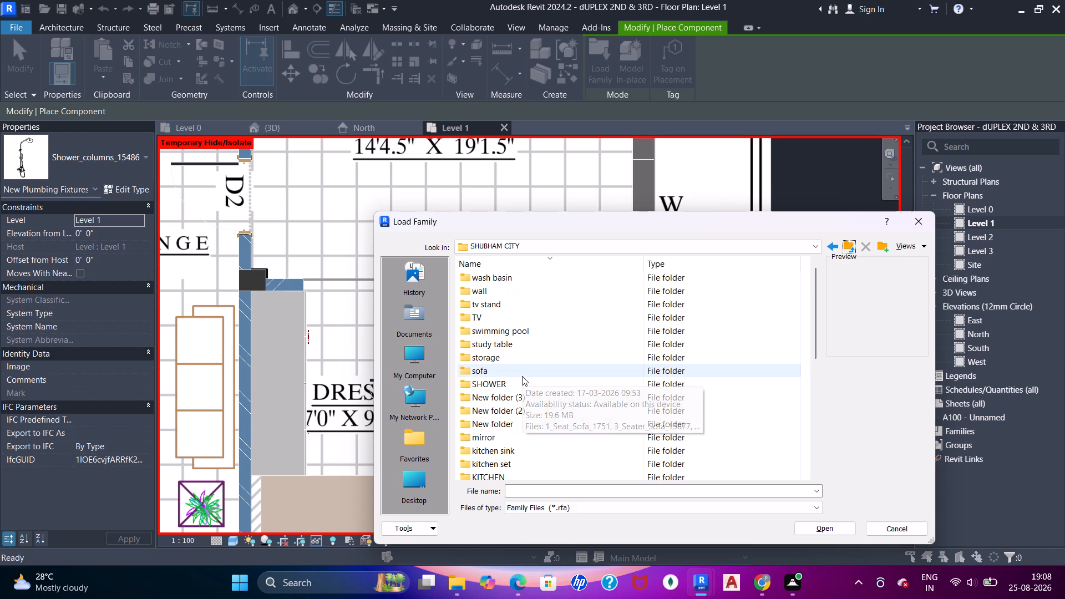
pyautogui.scroll(2, 522, 376)
pyautogui.scroll(-6, 522, 376)
pyautogui.scroll(6, 522, 376)
pyautogui.scroll(-6, 522, 376)
pyautogui.scroll(5, 522, 376)
pyautogui.scroll(-6, 522, 376)
pyautogui.scroll(5, 522, 376)
pyautogui.scroll(-5, 522, 376)
pyautogui.scroll(5, 522, 376)
pyautogui.scroll(-5, 522, 375)
pyautogui.scroll(6, 521, 375)
pyautogui.scroll(-6, 521, 375)
pyautogui.scroll(5, 520, 375)
pyautogui.scroll(-4, 520, 375)
pyautogui.scroll(4, 520, 375)
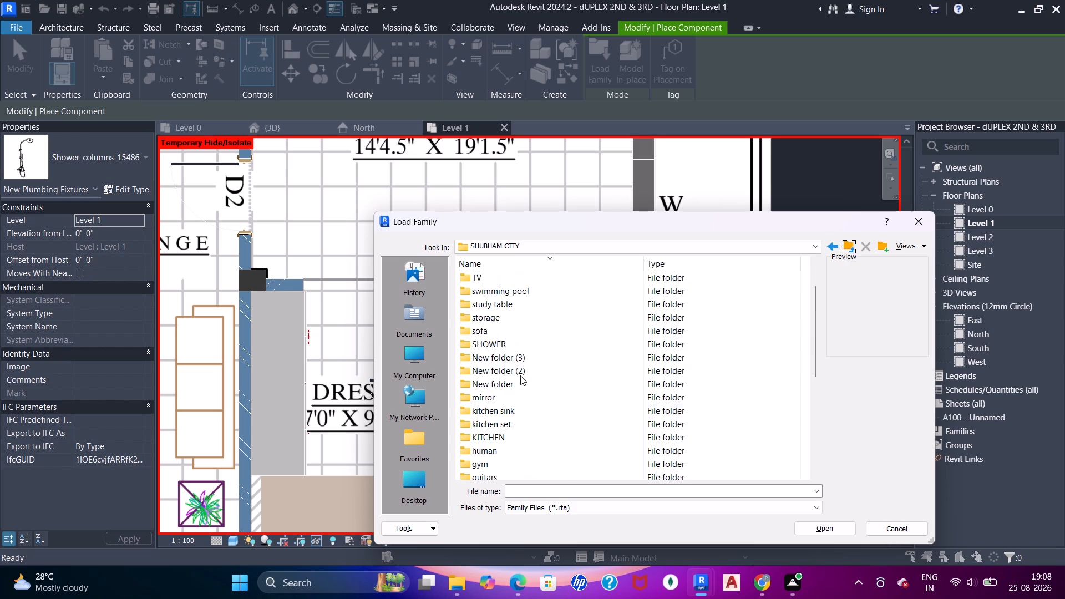
pyautogui.scroll(-5, 520, 375)
pyautogui.scroll(5, 518, 374)
pyautogui.scroll(-5, 518, 374)
pyautogui.scroll(7, 518, 374)
pyautogui.scroll(-2, 516, 371)
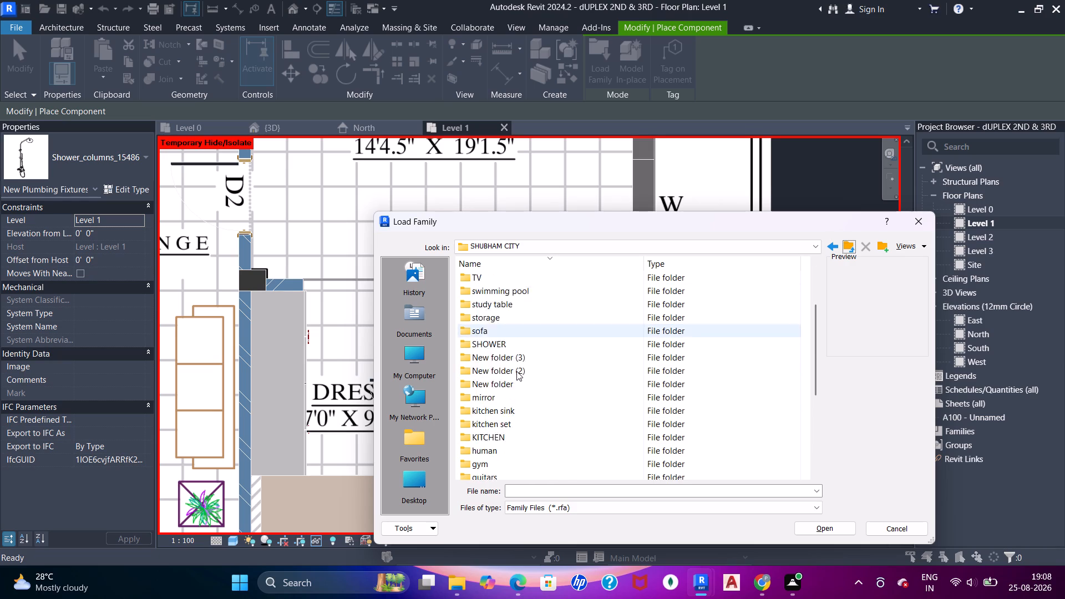
pyautogui.scroll(-4, 516, 371)
pyautogui.scroll(7, 516, 371)
pyautogui.scroll(-3, 516, 371)
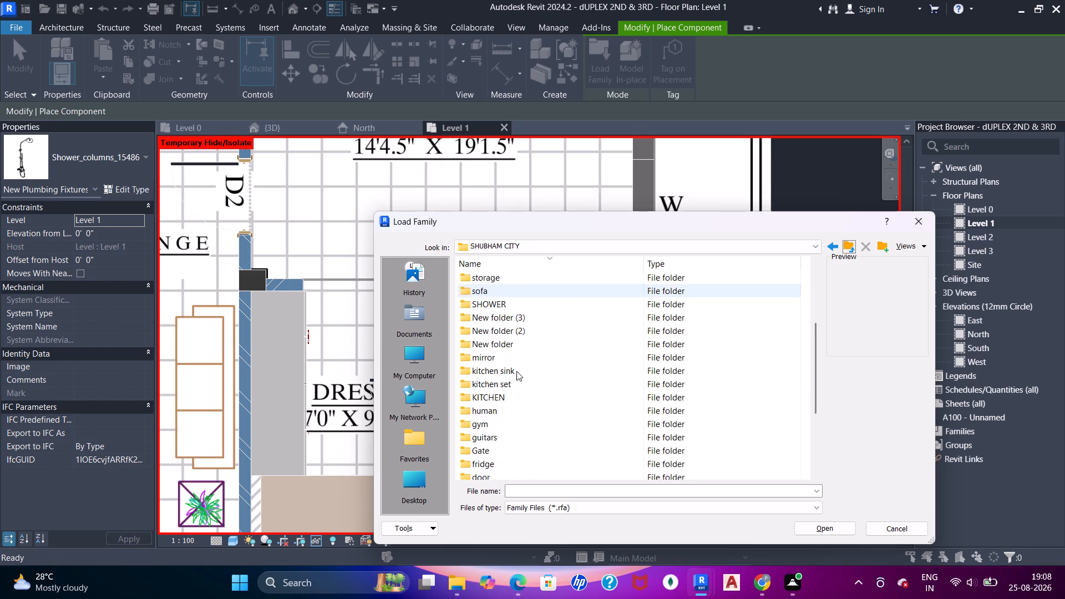
pyautogui.scroll(-5, 516, 371)
pyautogui.scroll(7, 516, 371)
pyautogui.scroll(-5, 516, 371)
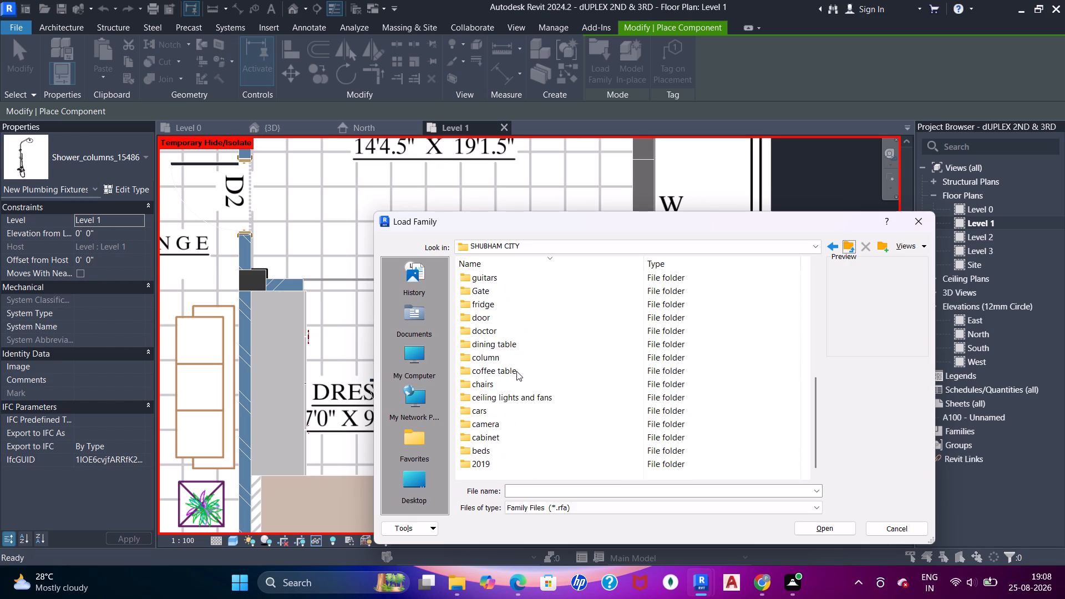
pyautogui.scroll(-2, 516, 371)
pyautogui.scroll(6, 516, 371)
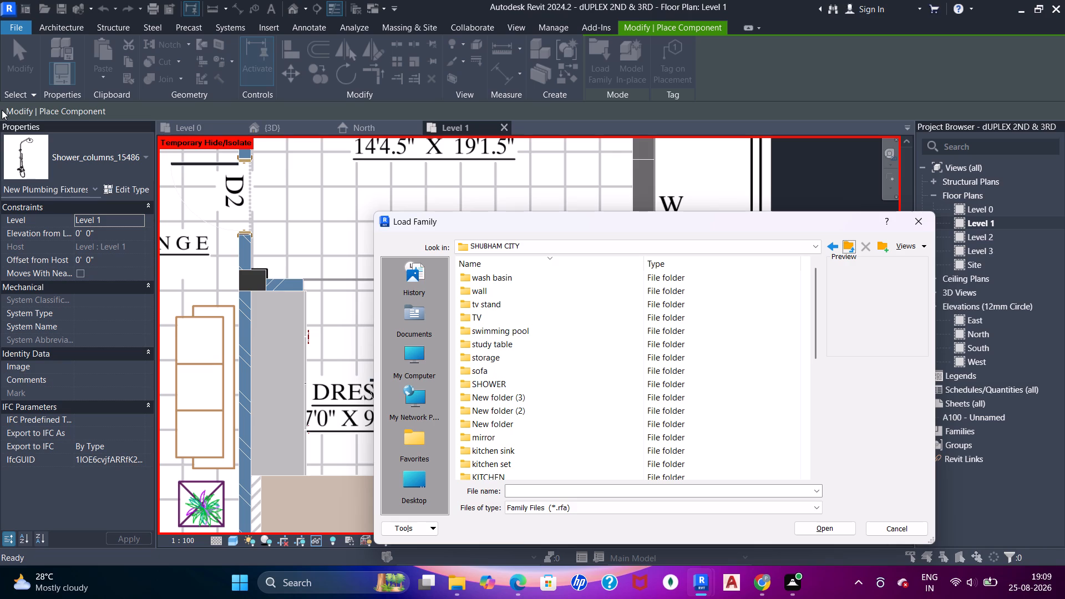
pyautogui.scroll(-6, 561, 375)
pyautogui.scroll(5, 559, 378)
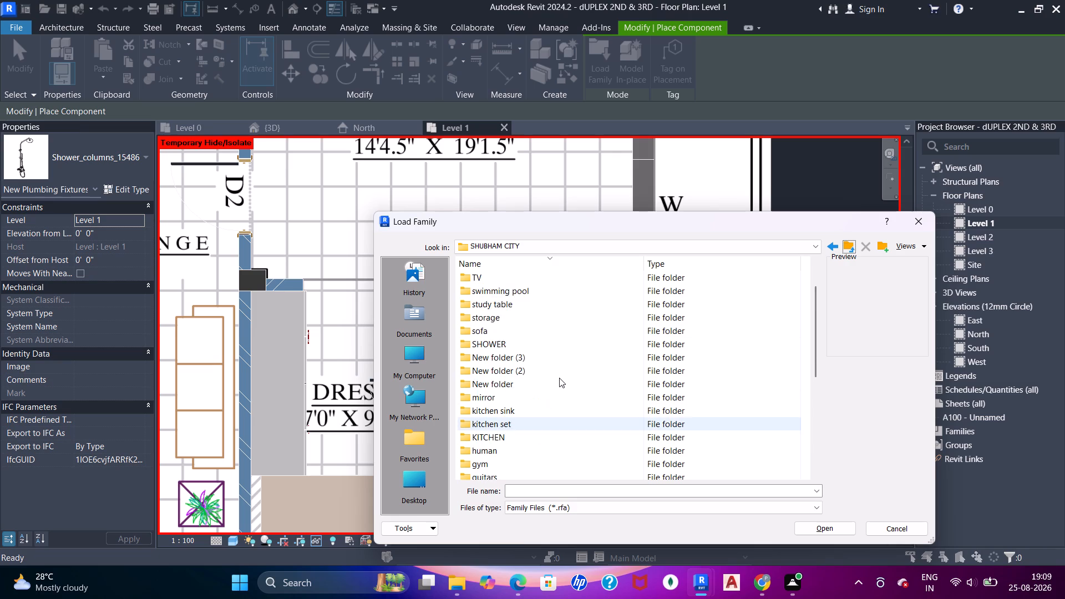
pyautogui.scroll(5, 559, 378)
pyautogui.scroll(-13, 559, 378)
pyautogui.scroll(6, 559, 378)
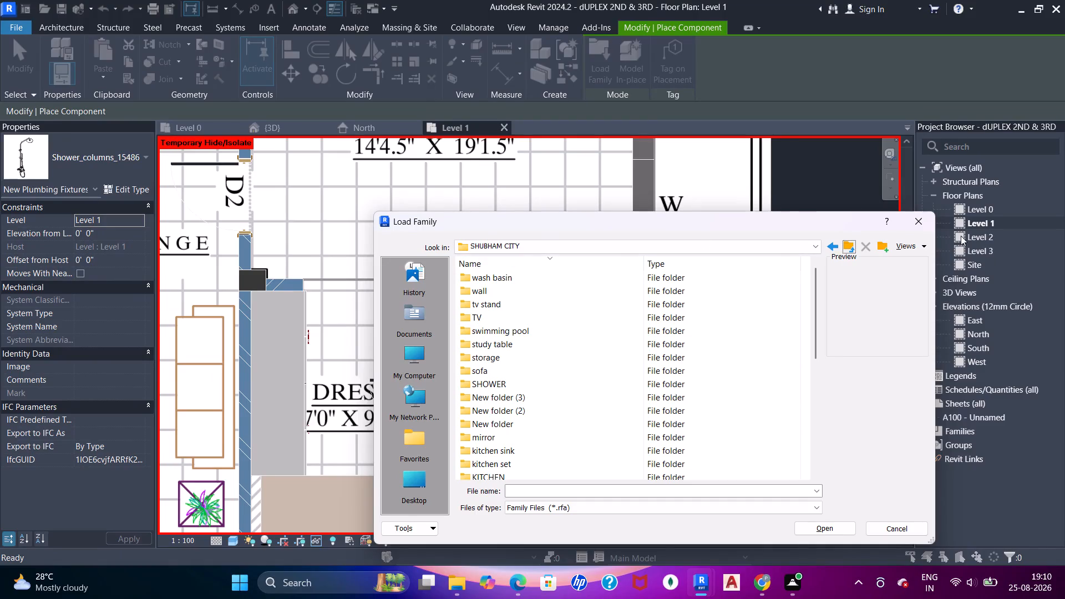
pyautogui.click(916, 227)
# Leave component placement and switch the Level 1 plan's visual style to Wireframe.
pyautogui.scroll(-6, 260, 246)
pyautogui.moveTo(234, 219); pyautogui.dragTo(293, 268, button='middle')
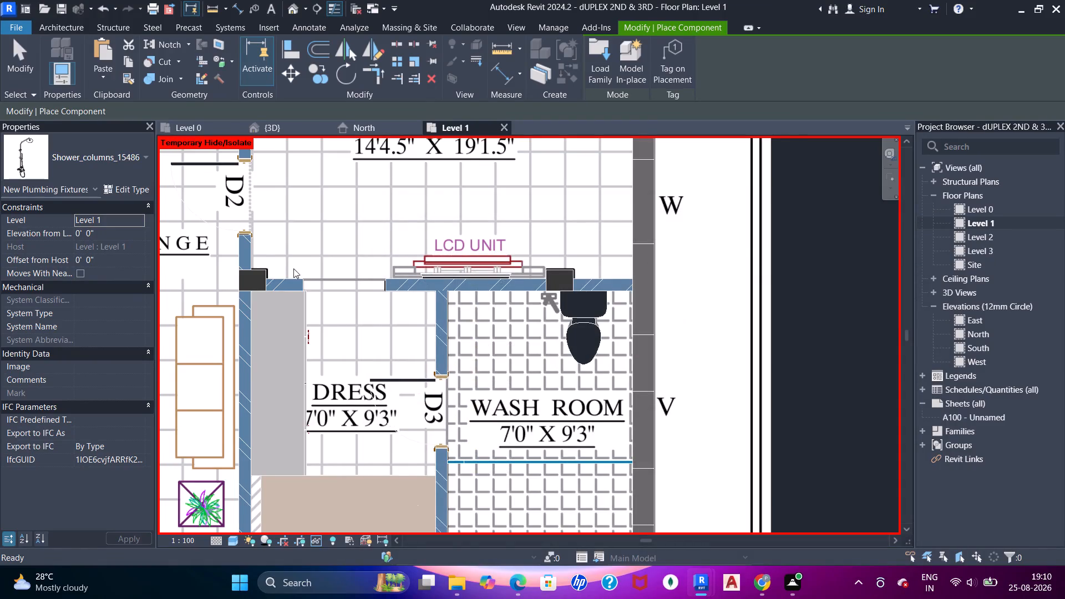
pyautogui.moveTo(293, 268); pyautogui.dragTo(305, 278, button='middle')
pyautogui.scroll(-4, 291, 273)
pyautogui.moveTo(281, 251); pyautogui.dragTo(333, 284, button='middle')
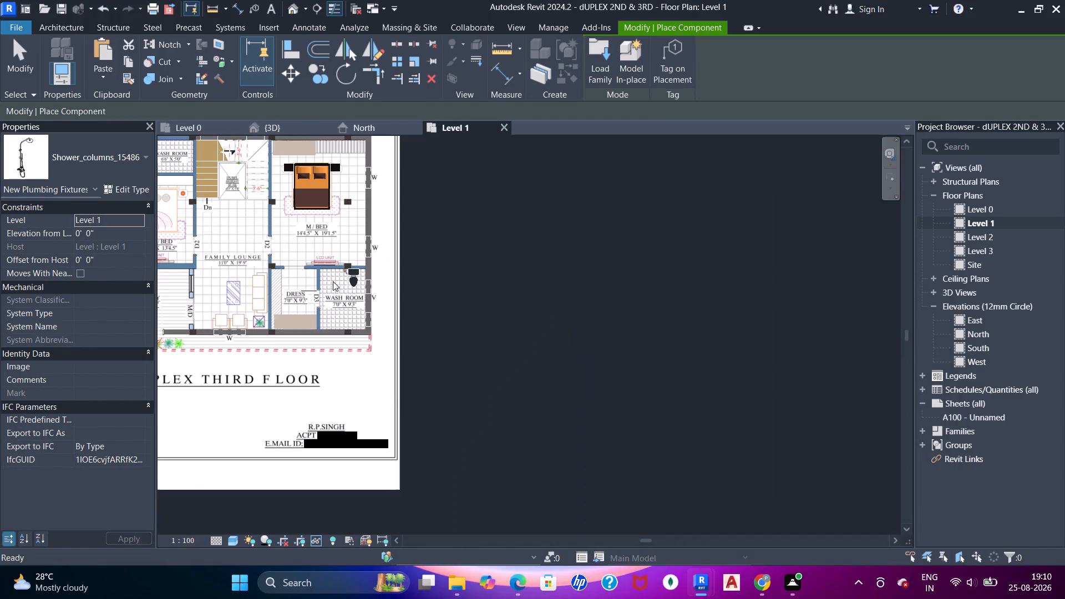
pyautogui.press('Escape')
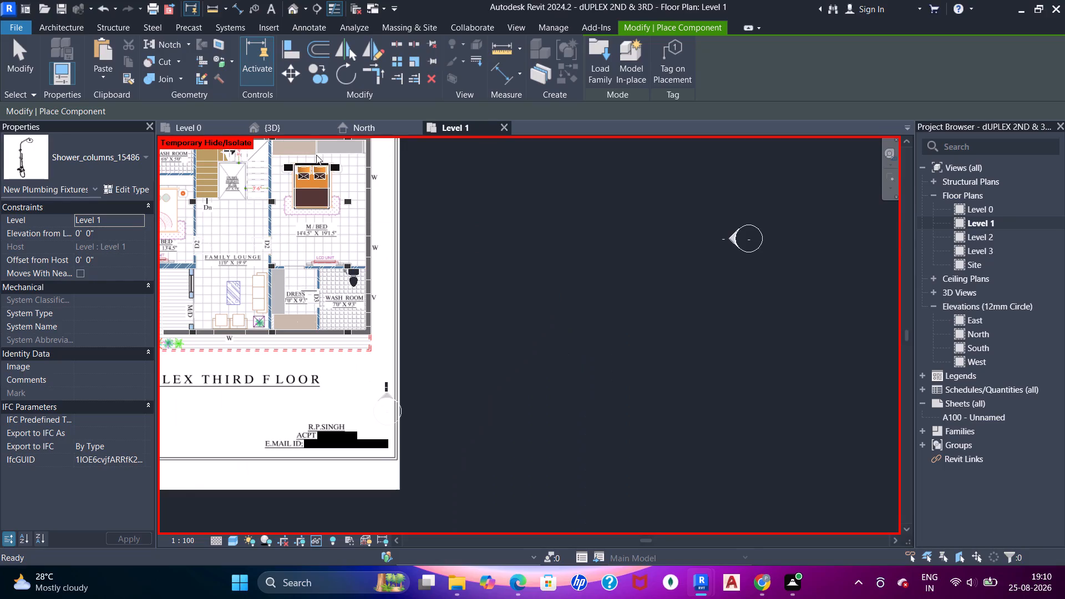
pyautogui.write('wf')
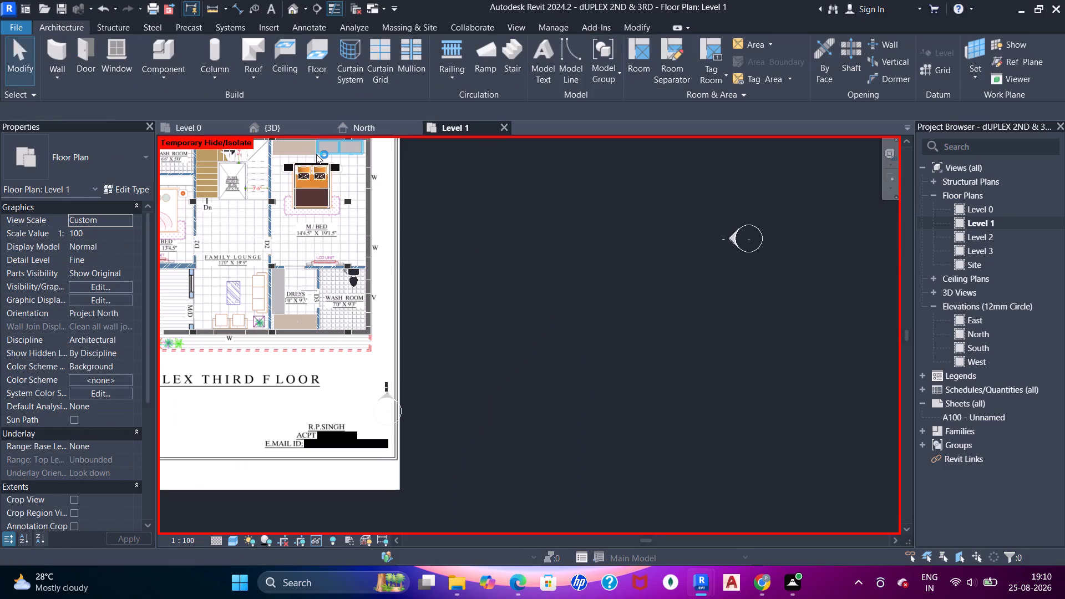
# Examine the family lounge, staircase, bedrooms, dressing rooms and wash rooms on the Duplex Third Floor drawing in Level 1.
pyautogui.moveTo(342, 255); pyautogui.dragTo(458, 302, button='middle')
pyautogui.scroll(6, 322, 283)
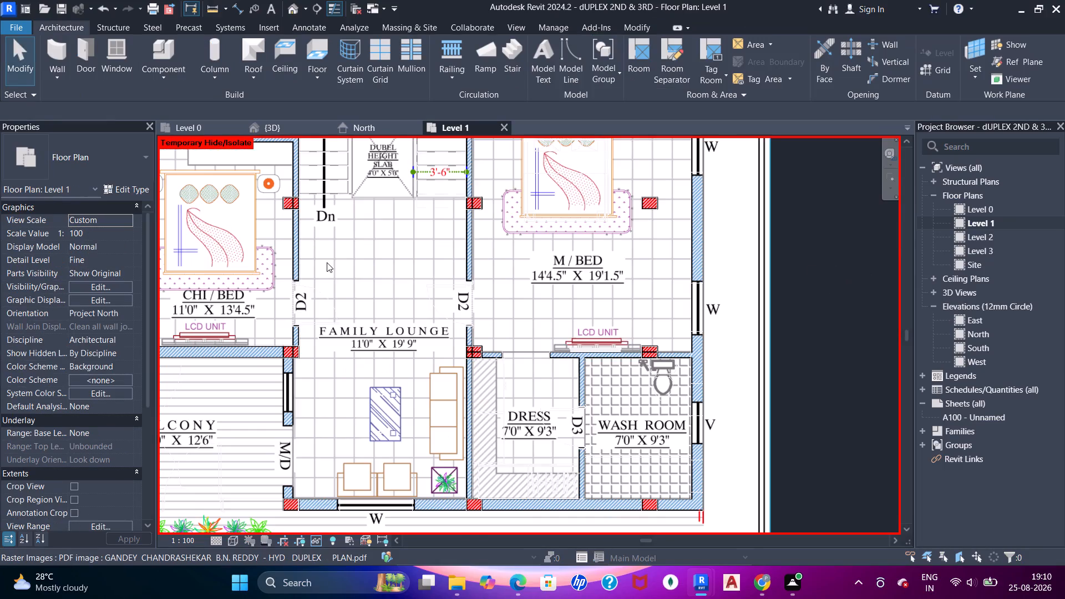
pyautogui.scroll(-1, 331, 265)
pyautogui.moveTo(322, 263); pyautogui.dragTo(353, 250, button='middle')
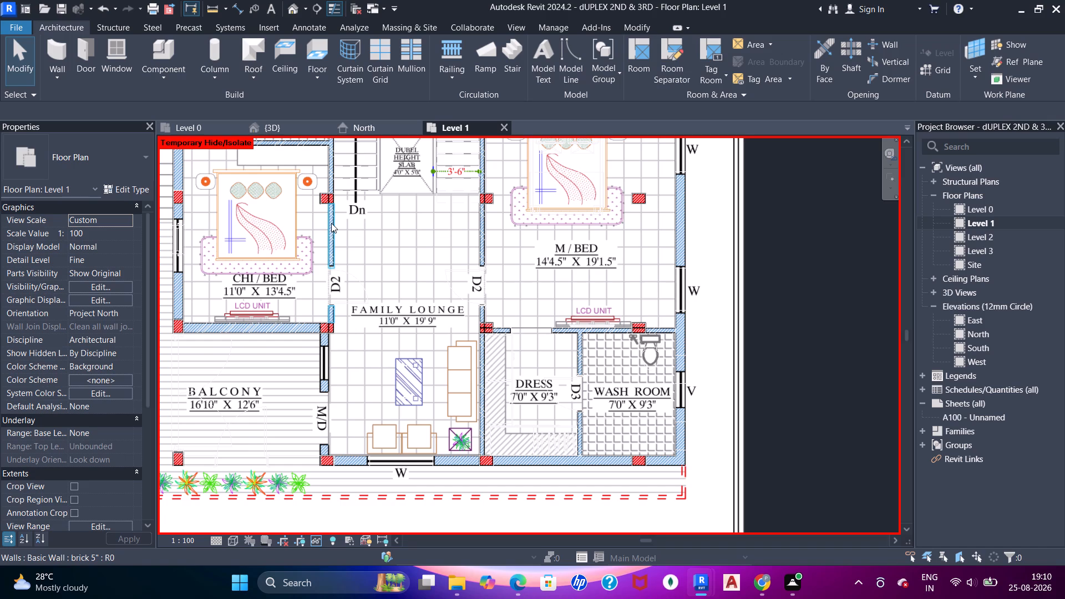
pyautogui.moveTo(442, 235); pyautogui.dragTo(454, 367, button='middle')
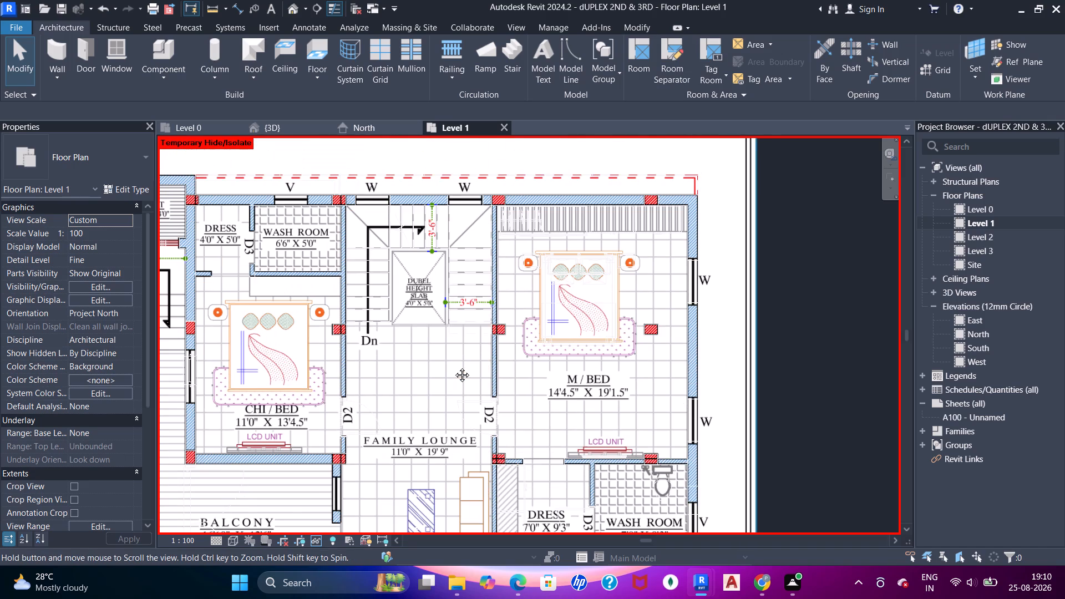
pyautogui.moveTo(454, 367); pyautogui.dragTo(515, 329, button='middle')
pyautogui.scroll(4, 516, 330)
pyautogui.moveTo(513, 328); pyautogui.dragTo(510, 272, button='middle')
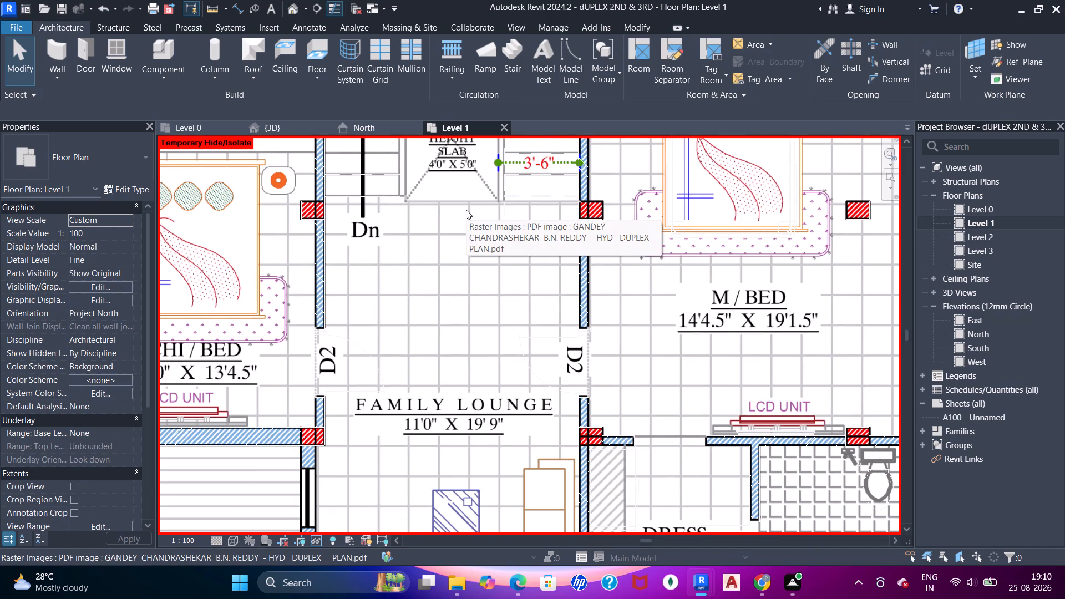
pyautogui.scroll(-3, 526, 313)
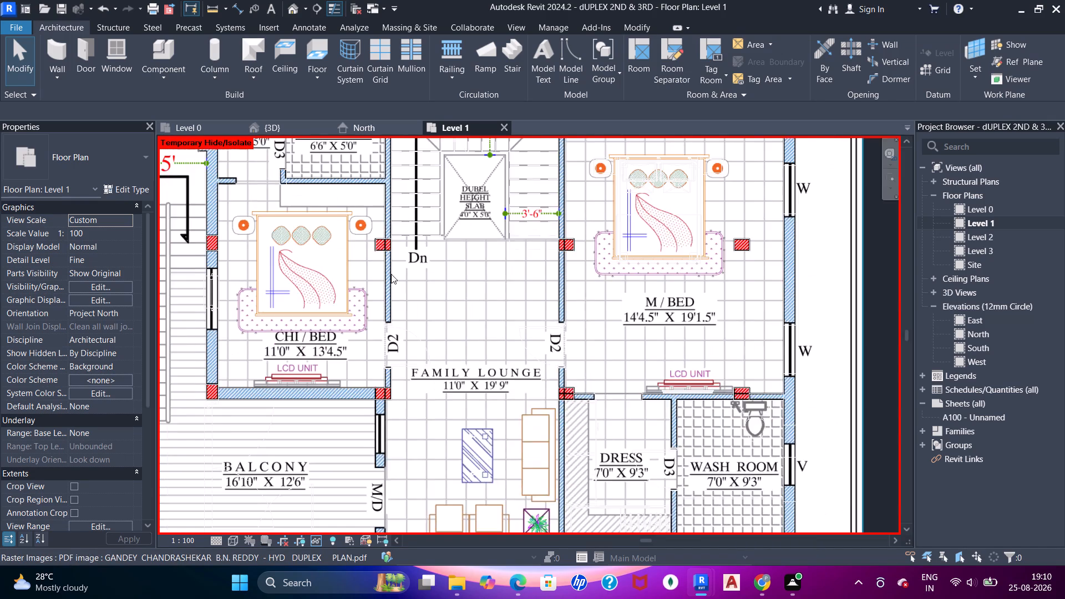
pyautogui.moveTo(359, 271); pyautogui.dragTo(440, 262, button='middle')
pyautogui.scroll(-3, 440, 262)
pyautogui.moveTo(441, 266); pyautogui.dragTo(470, 273, button='middle')
# Examine the Duplex Second Floor drawing's hall, kitchen, dining area, master bedroom, dressing room and wash room for comparison.
pyautogui.moveTo(381, 313); pyautogui.dragTo(558, 309, button='middle')
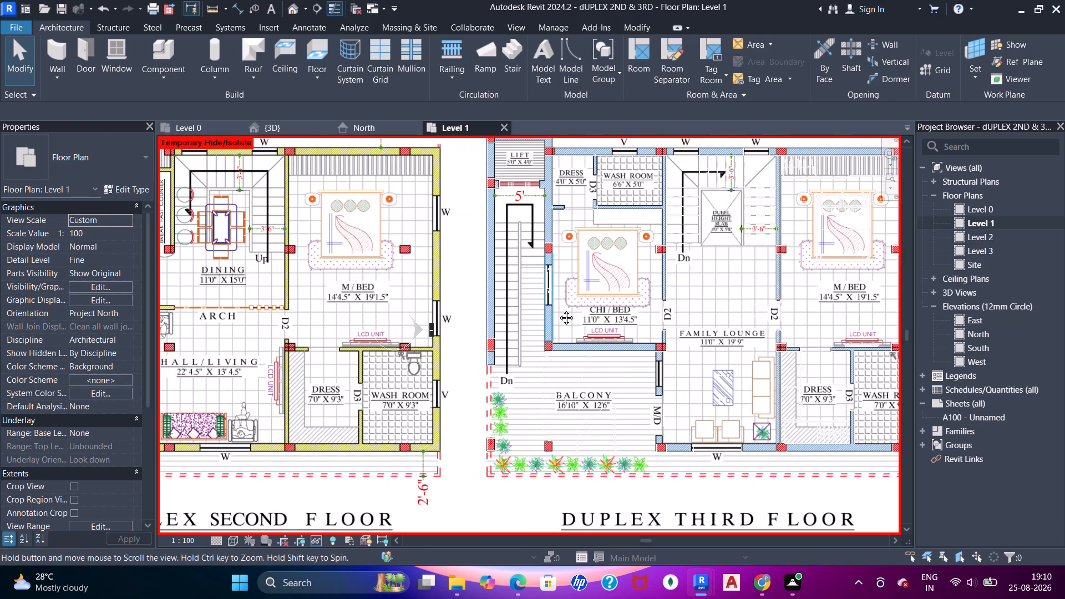
pyautogui.moveTo(558, 309); pyautogui.dragTo(621, 288, button='middle')
pyautogui.scroll(3, 385, 367)
pyautogui.moveTo(382, 361); pyautogui.dragTo(468, 330, button='middle')
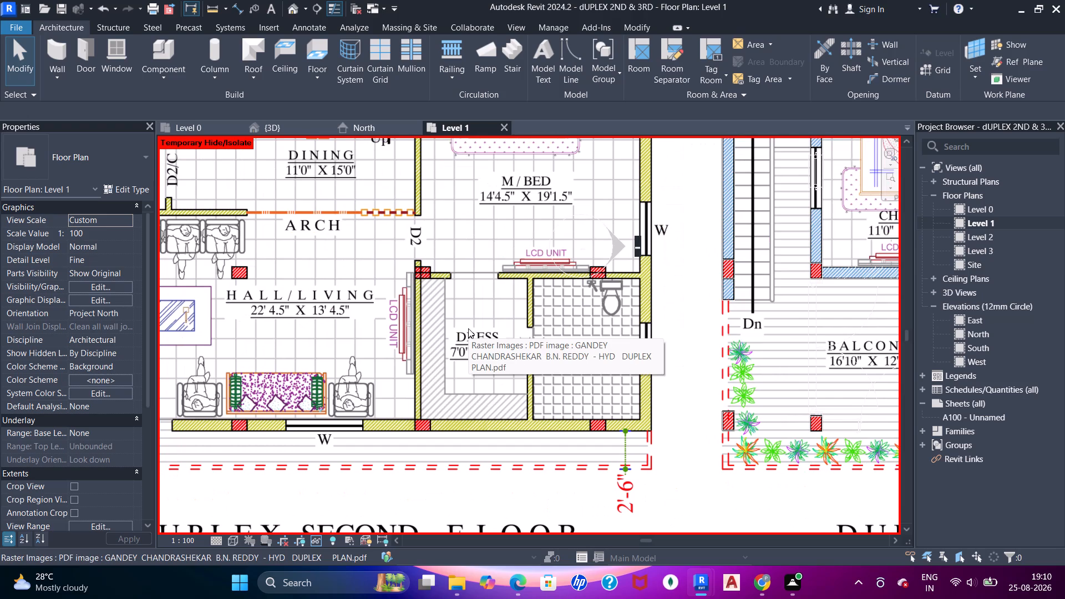
pyautogui.scroll(-1, 460, 276)
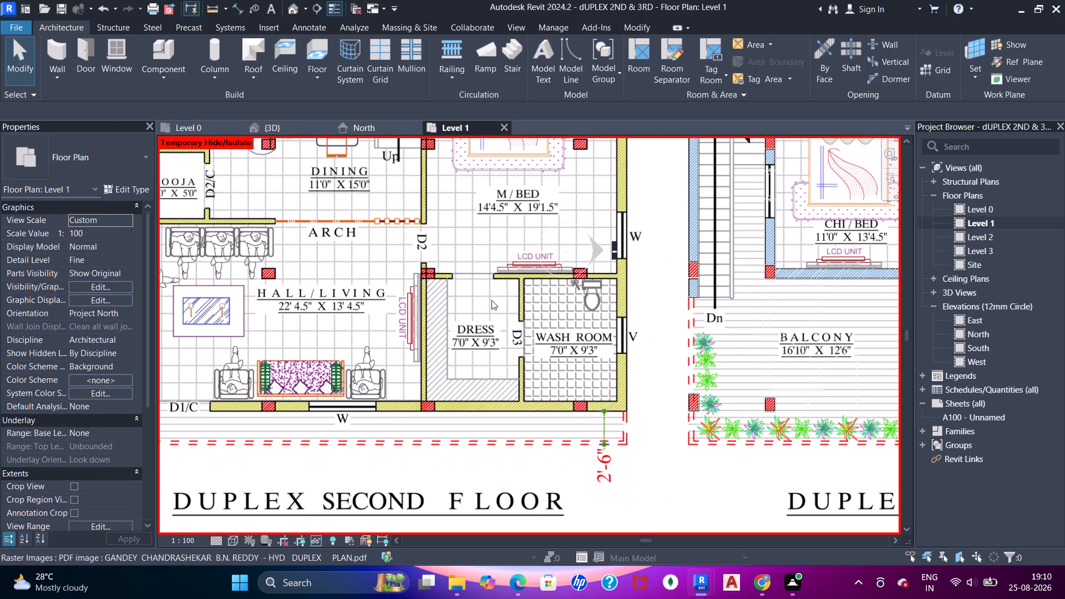
pyautogui.moveTo(436, 298); pyautogui.dragTo(575, 457, button='middle')
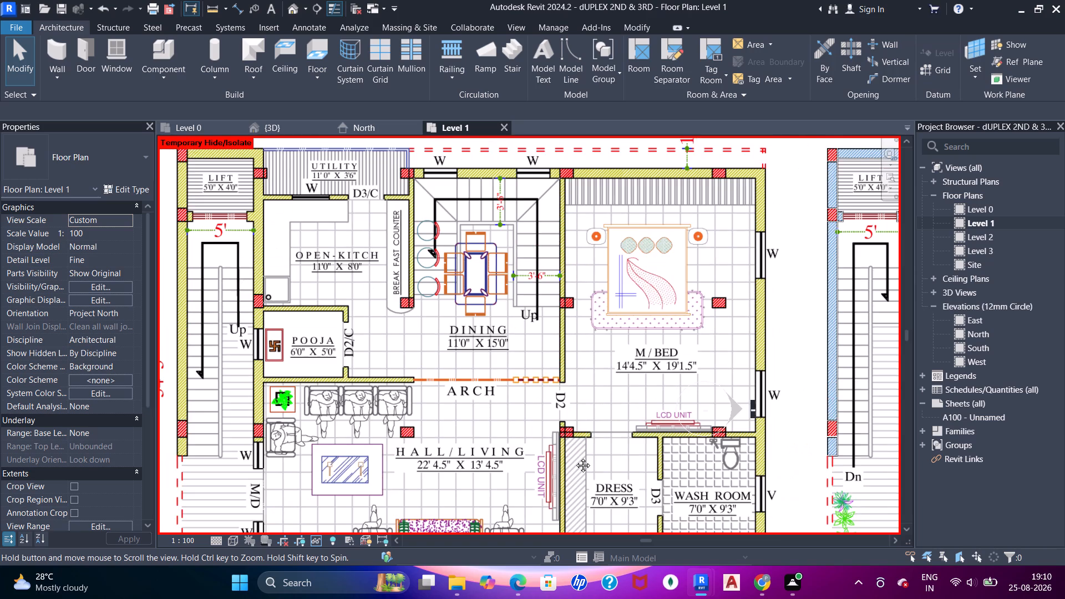
pyautogui.moveTo(575, 457); pyautogui.dragTo(574, 458, button='middle')
pyautogui.scroll(1, 435, 320)
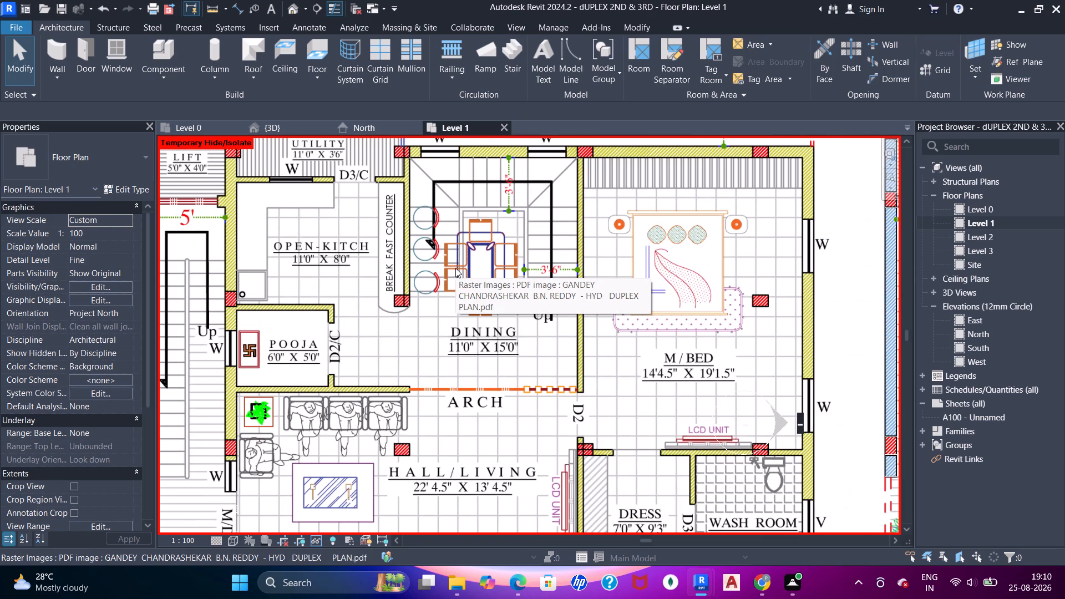
pyautogui.moveTo(320, 171); pyautogui.dragTo(348, 225, button='middle')
pyautogui.scroll(1, 348, 221)
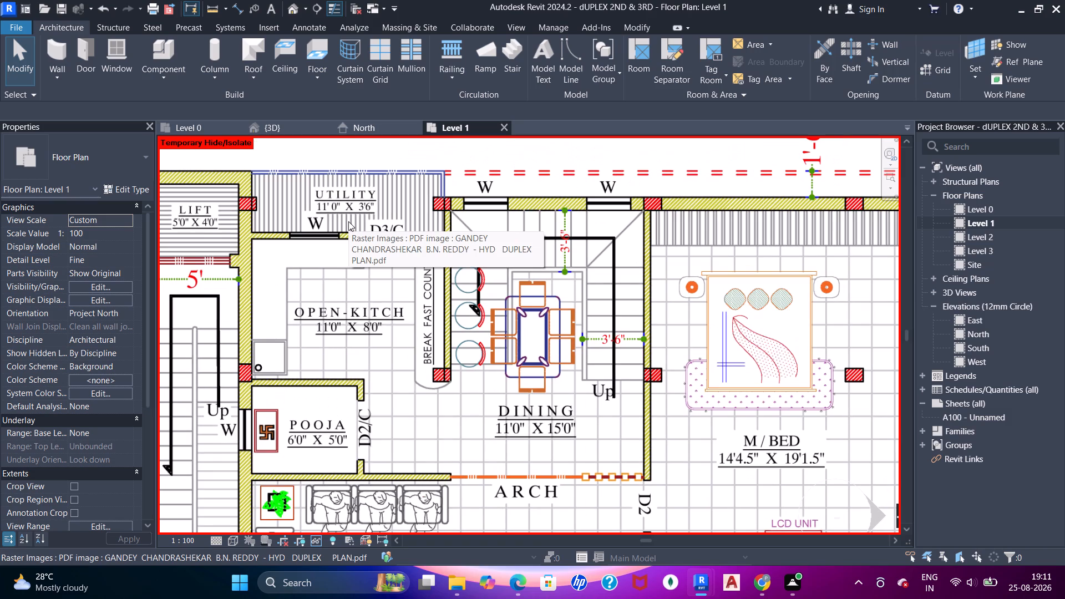
pyautogui.scroll(-2, 341, 308)
pyautogui.moveTo(365, 281); pyautogui.dragTo(373, 263, button='middle')
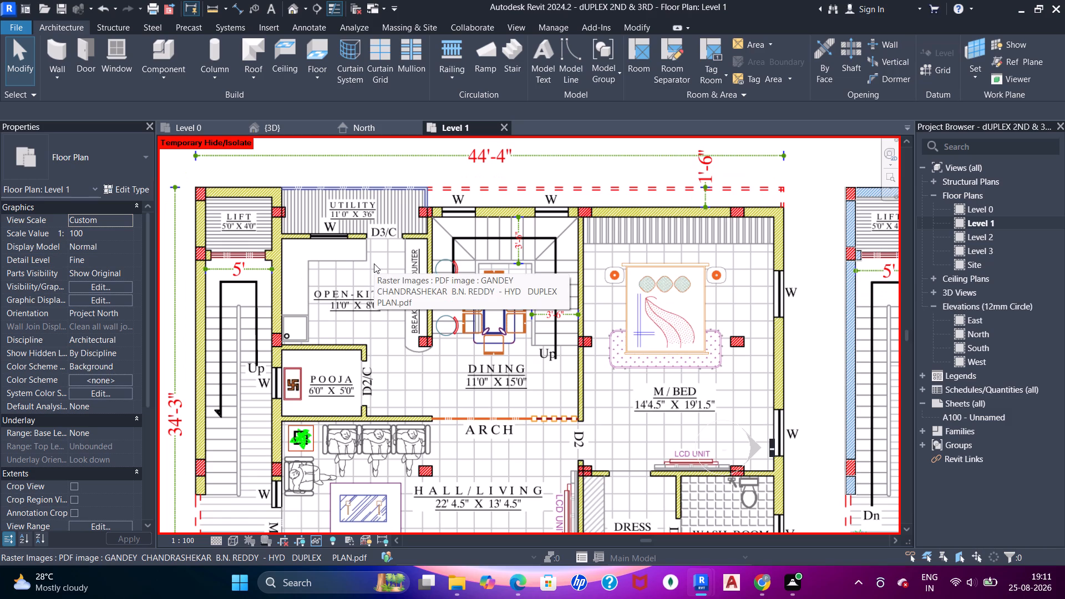
pyautogui.moveTo(355, 366); pyautogui.dragTo(352, 219, button='middle')
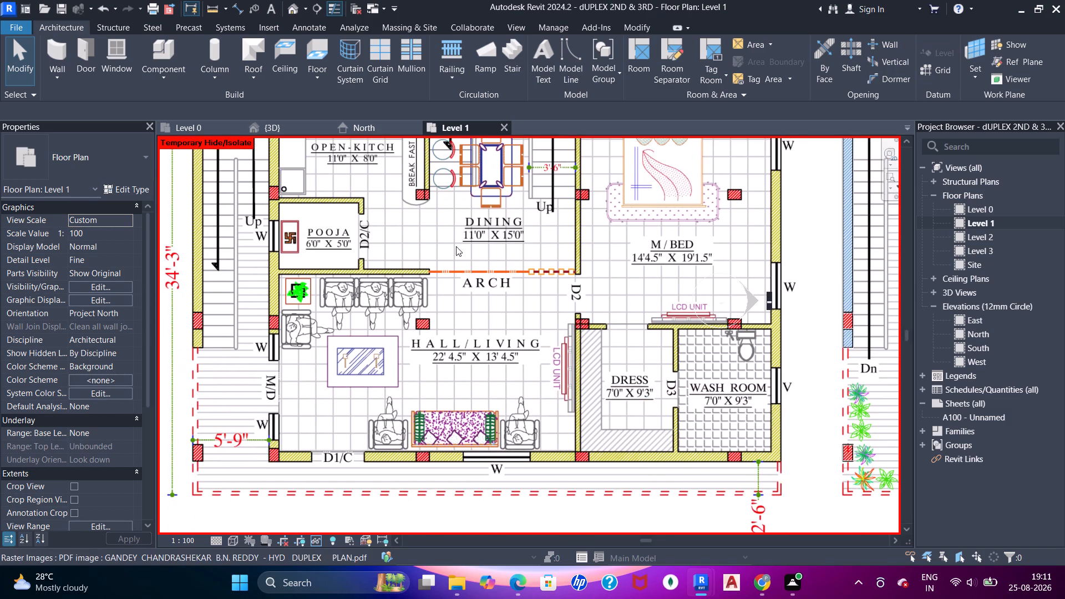
pyautogui.moveTo(466, 247); pyautogui.dragTo(332, 355, button='middle')
pyautogui.scroll(1, 585, 329)
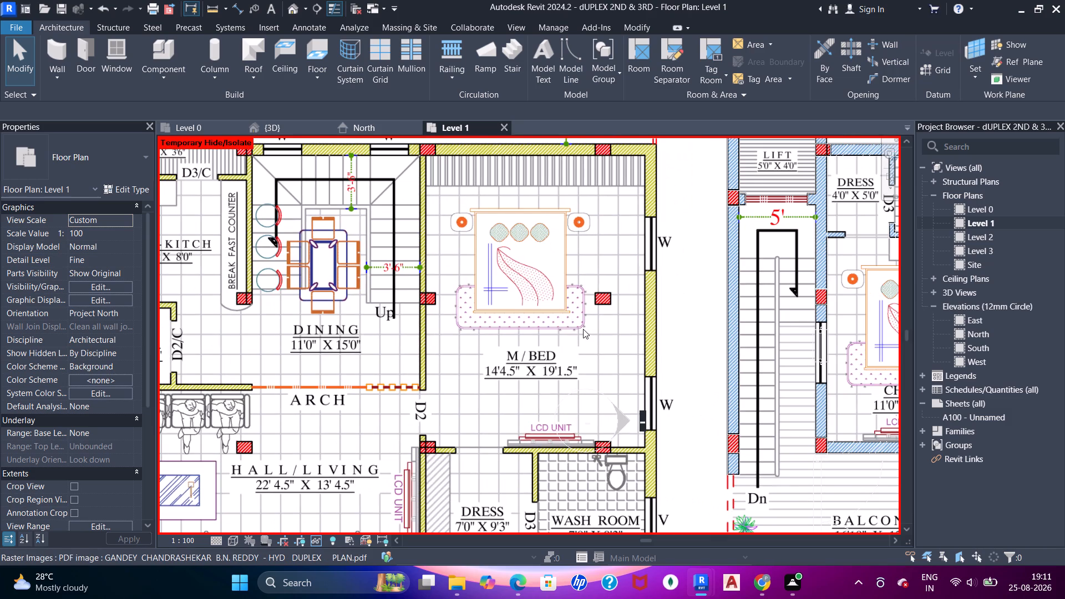
pyautogui.scroll(-1, 583, 329)
pyautogui.moveTo(542, 256); pyautogui.dragTo(545, 286, button='middle')
pyautogui.scroll(2, 518, 290)
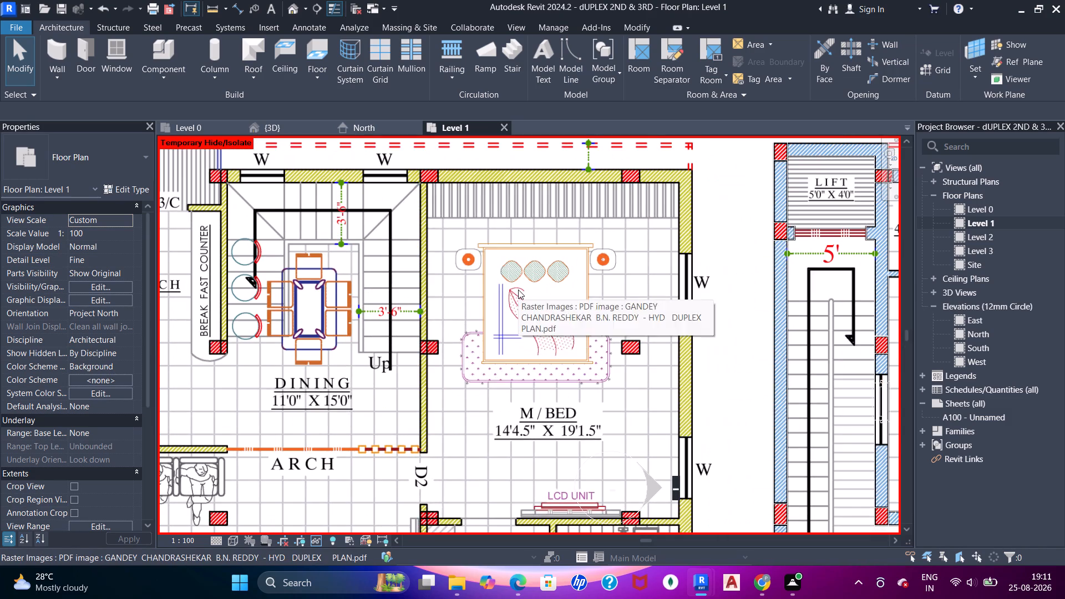
pyautogui.scroll(-2, 518, 290)
# Open the NEWMARK project from the recent models and open its 2nd Floor structural plan.
pyautogui.click(25, 5)
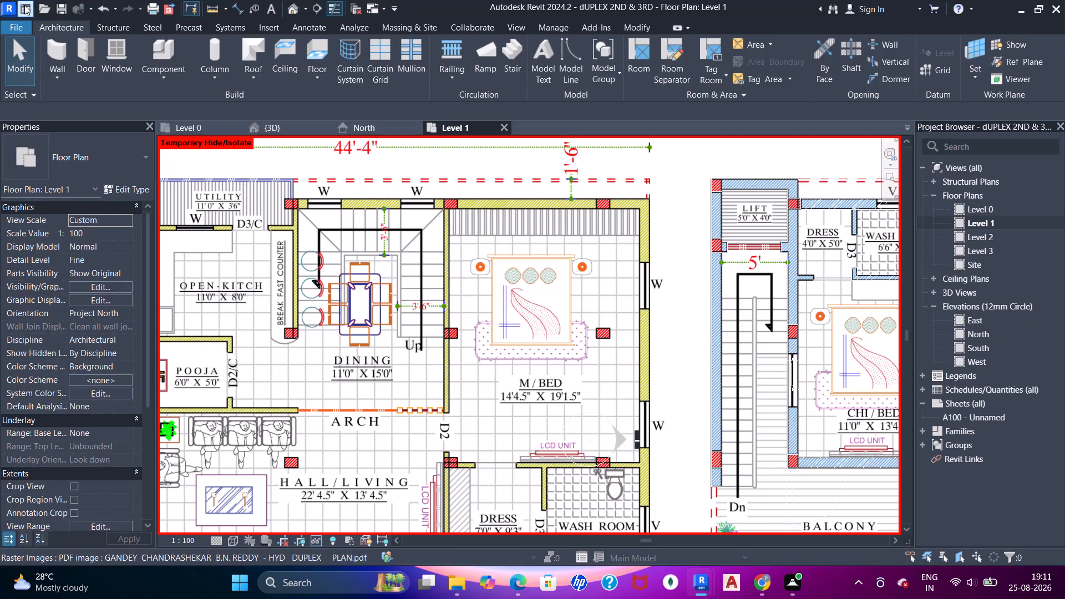
pyautogui.click(461, 265)
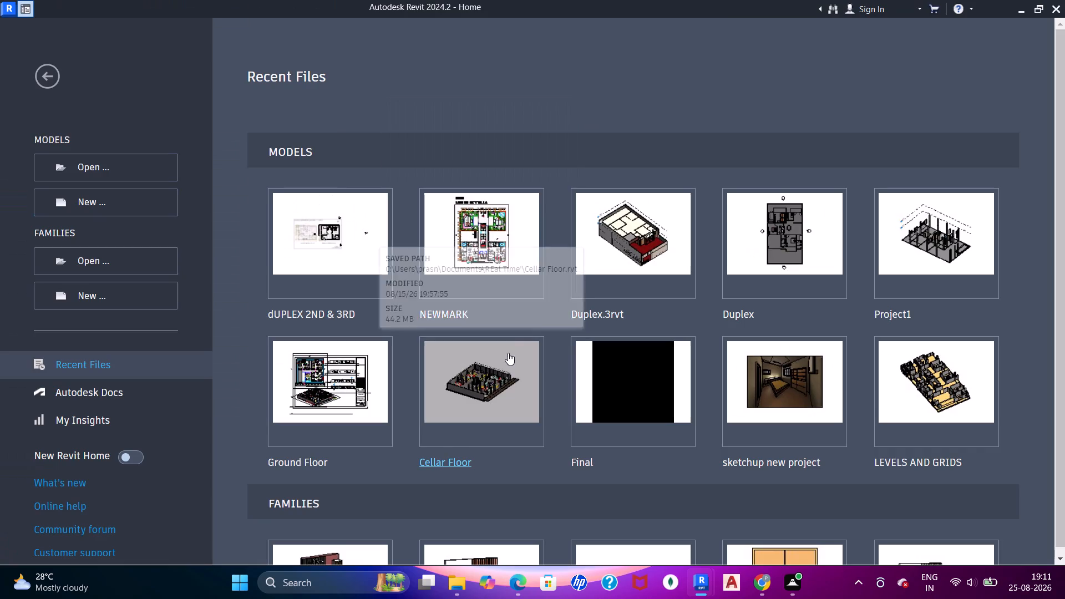
pyautogui.click(496, 270)
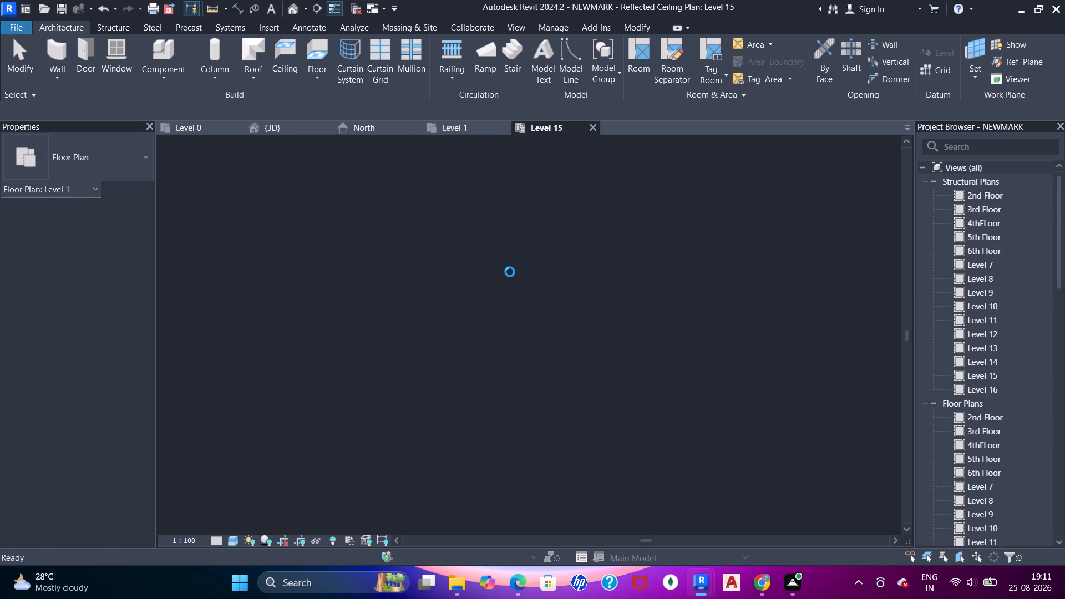
pyautogui.scroll(5, 470, 291)
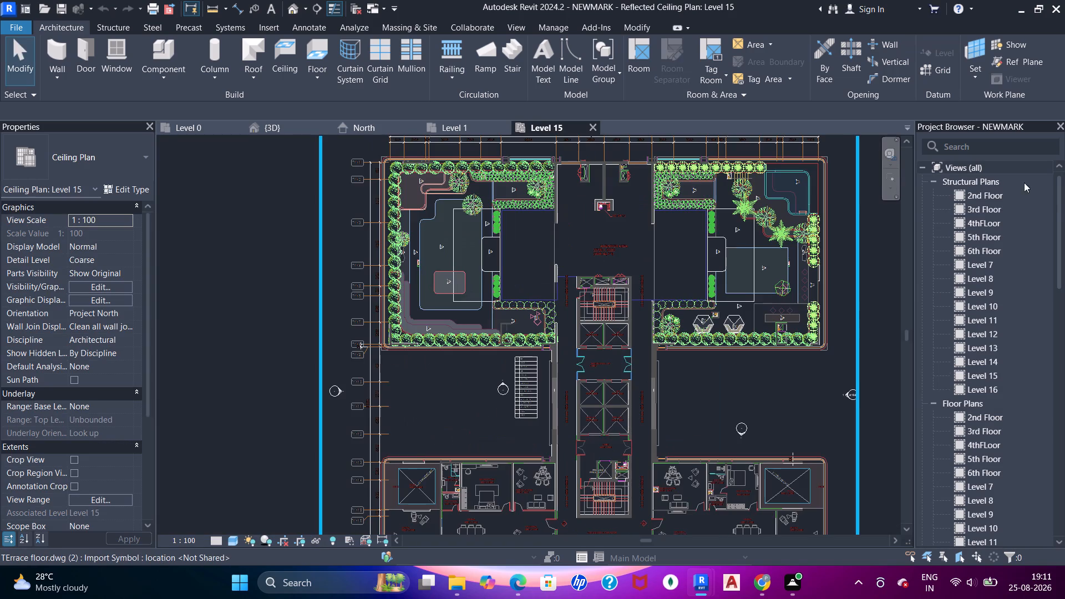
pyautogui.click(989, 192)
pyautogui.moveTo(989, 192); pyautogui.dragTo(994, 202)
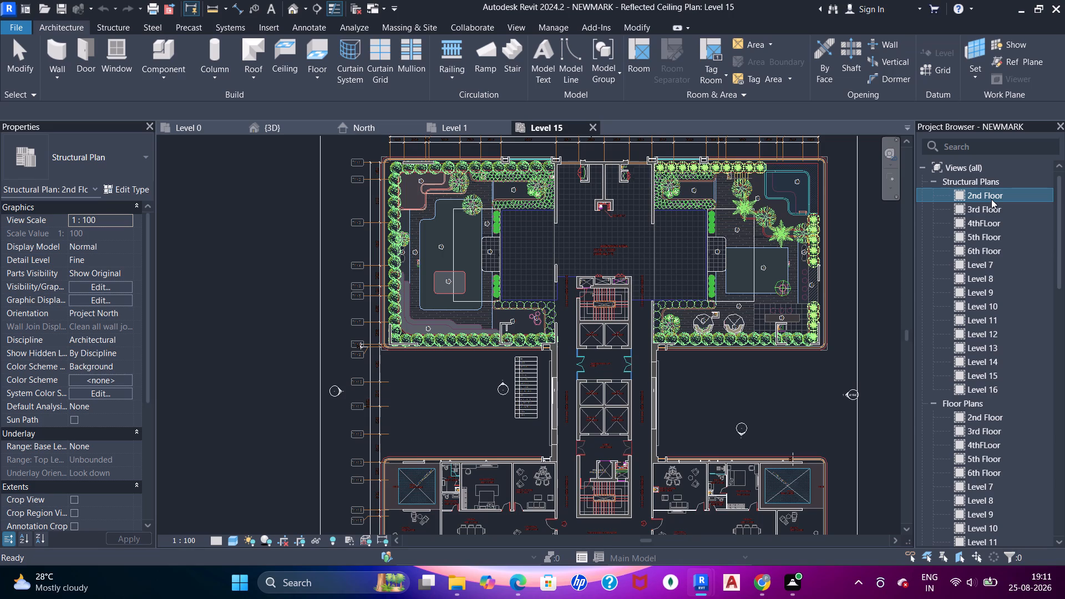
pyautogui.doubleClick(998, 199)
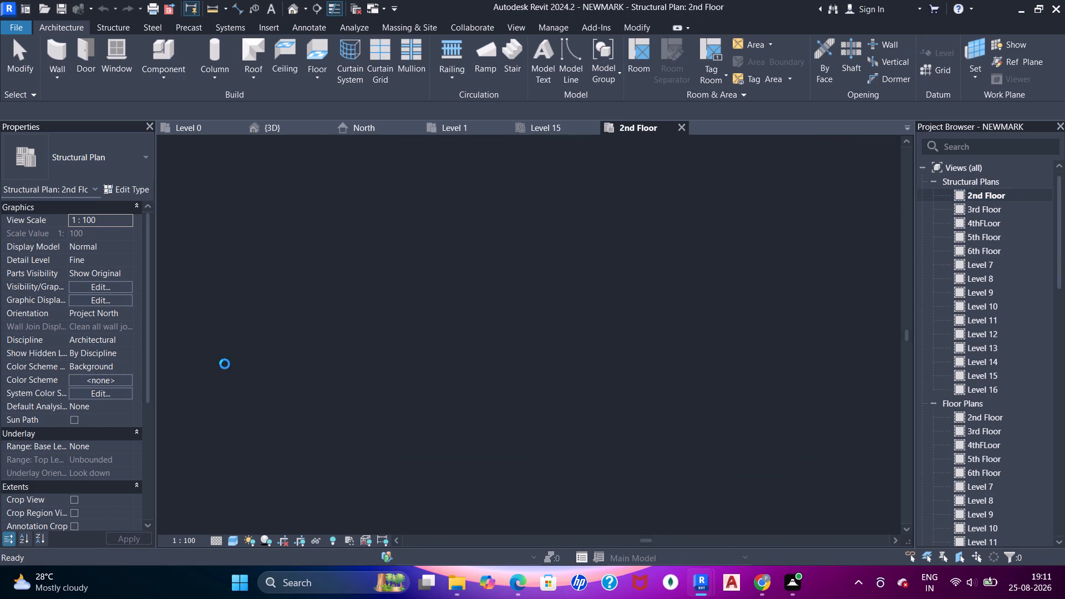
# Show the ARCH.dwg import and hide the STRU BEAM.dwg import in the 2nd Floor structural plan.
pyautogui.scroll(12, 443, 209)
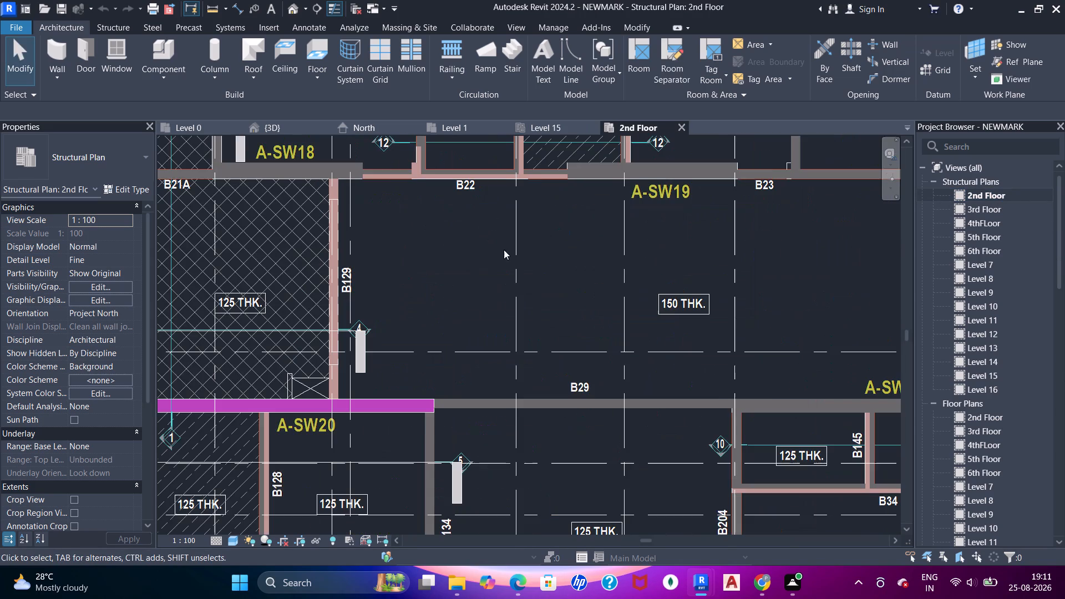
pyautogui.moveTo(524, 251); pyautogui.dragTo(391, 268, button='middle')
pyautogui.scroll(-4, 518, 253)
pyautogui.moveTo(535, 255); pyautogui.dragTo(462, 240, button='middle')
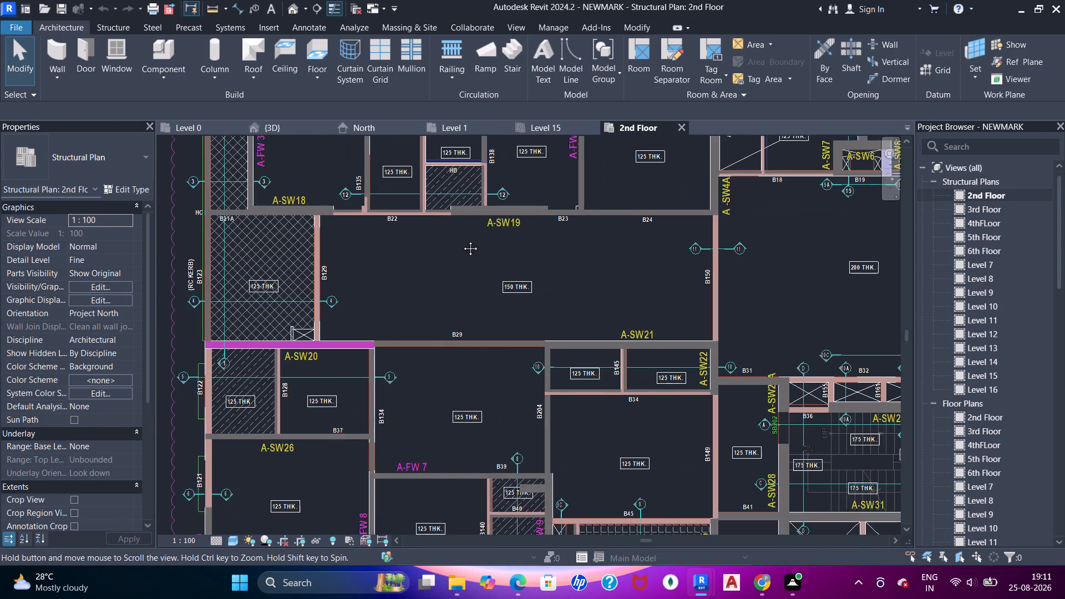
pyautogui.write('vg')
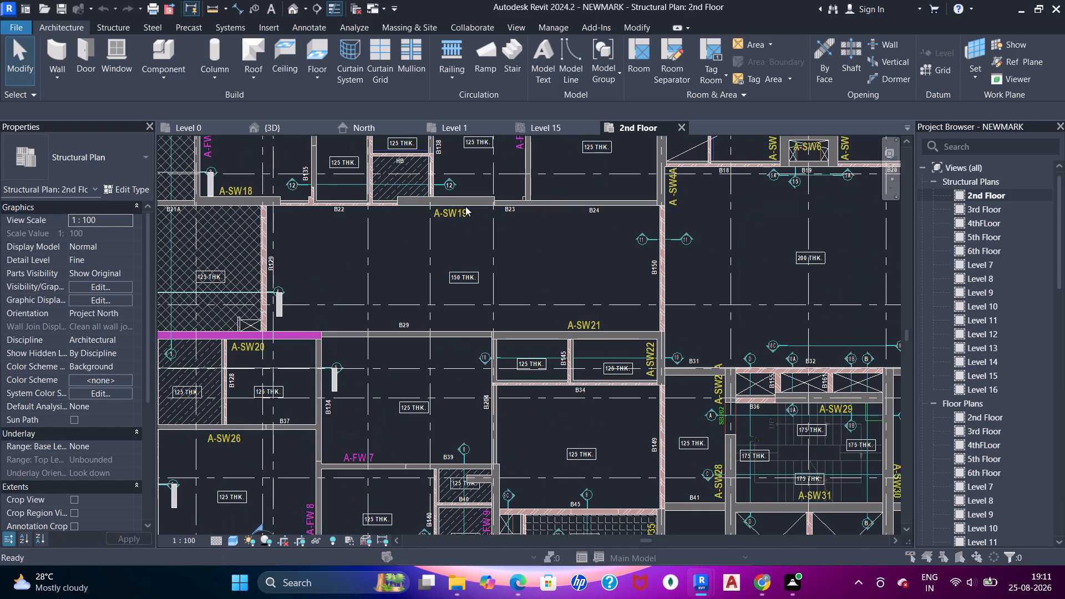
pyautogui.click(566, 104)
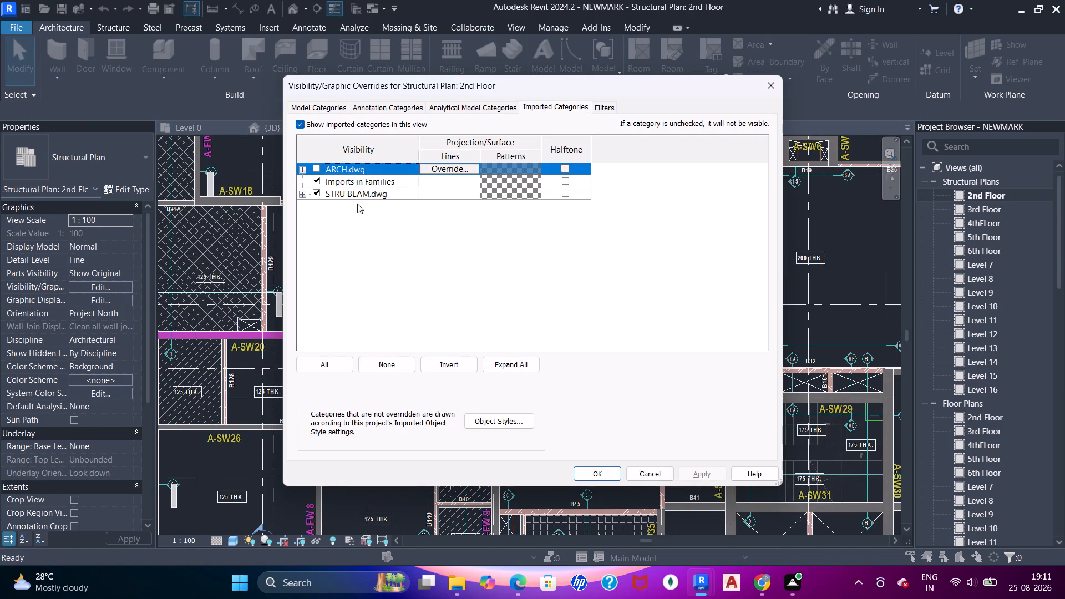
pyautogui.click(316, 169)
pyautogui.click(316, 190)
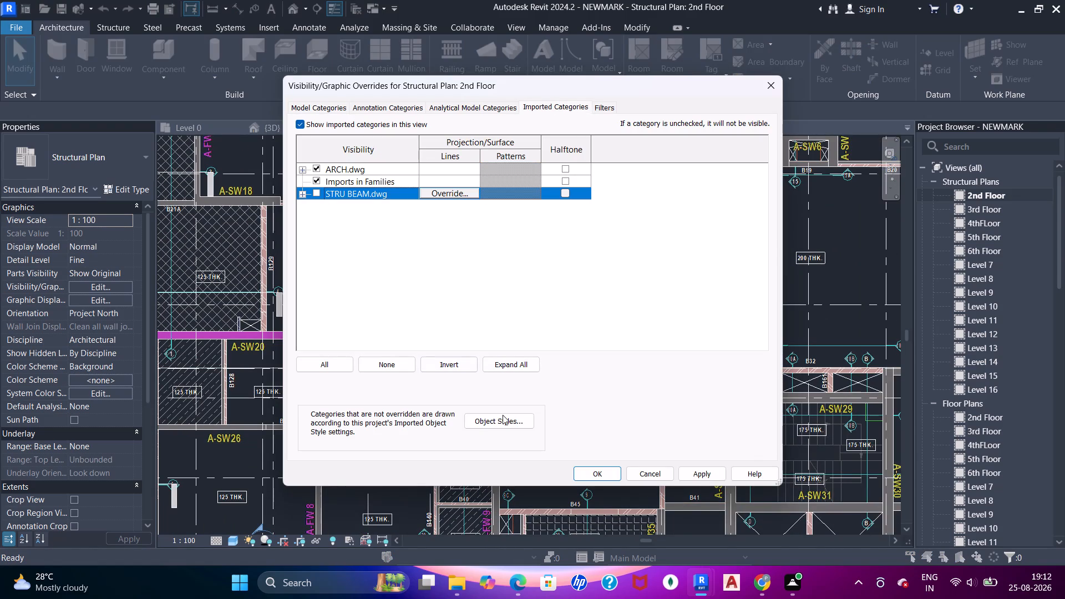
pyautogui.click(589, 471)
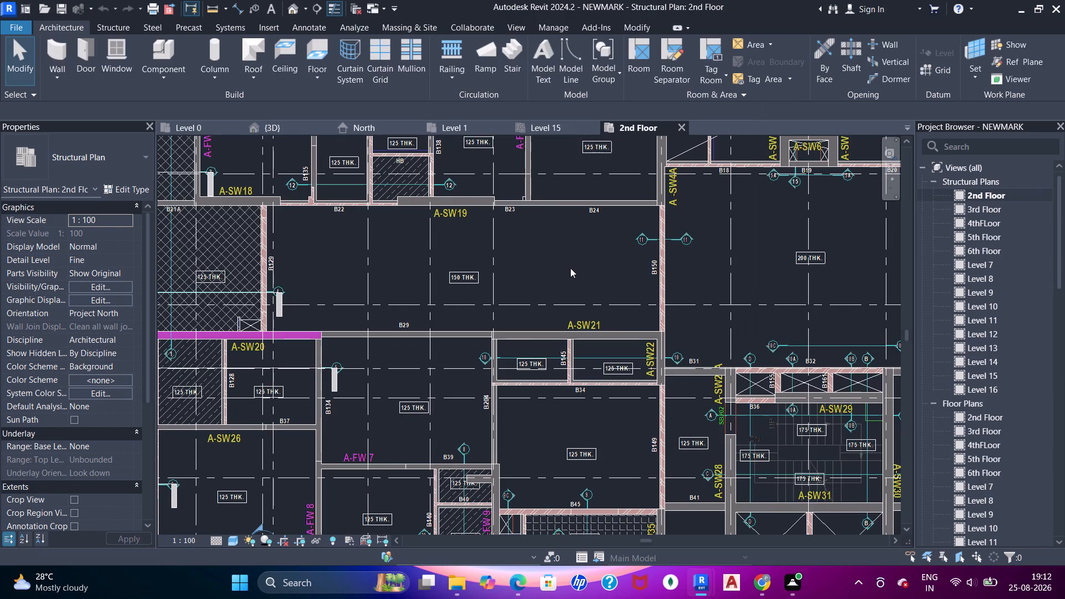
# Examine the furniture layout of unit 08's living room, master bedroom, walk-in wardrobe, dining room, kitchen and utility.
pyautogui.moveTo(538, 280); pyautogui.dragTo(559, 294, button='middle')
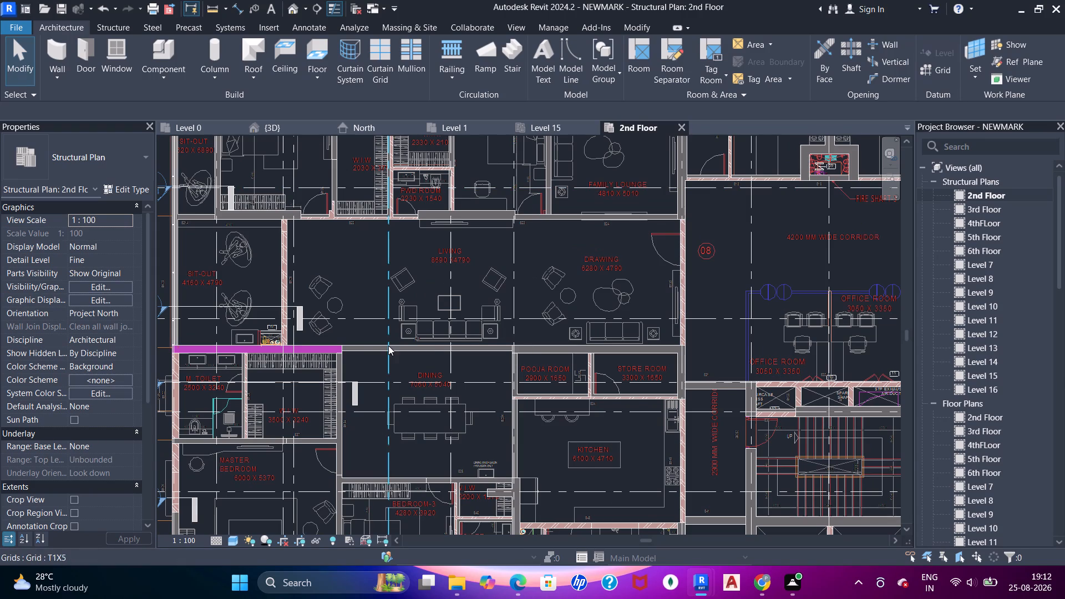
pyautogui.moveTo(379, 312); pyautogui.dragTo(456, 402, button='middle')
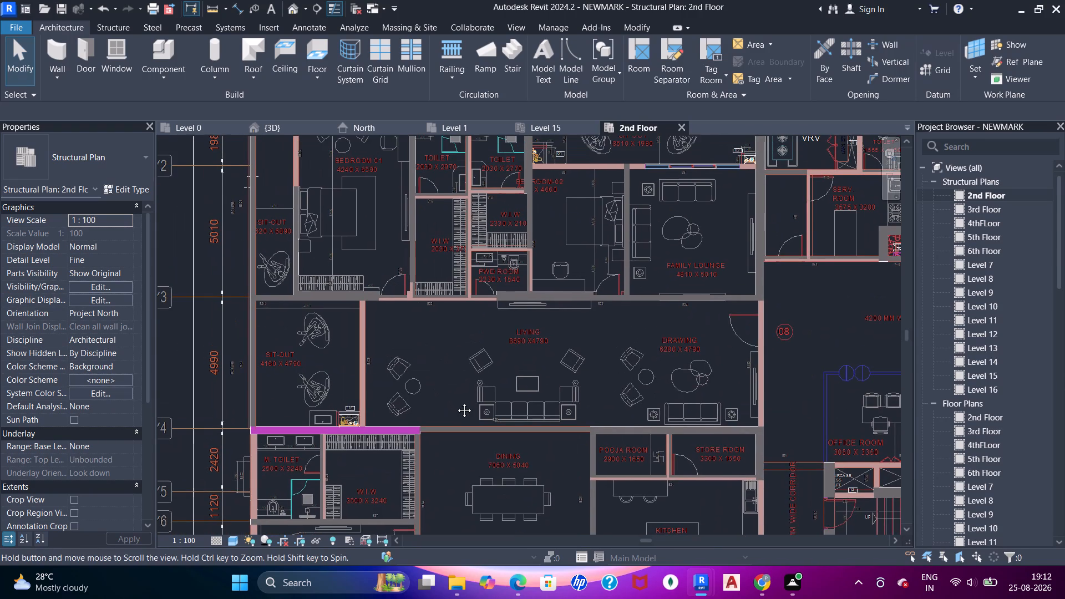
pyautogui.moveTo(456, 402); pyautogui.dragTo(446, 398, button='middle')
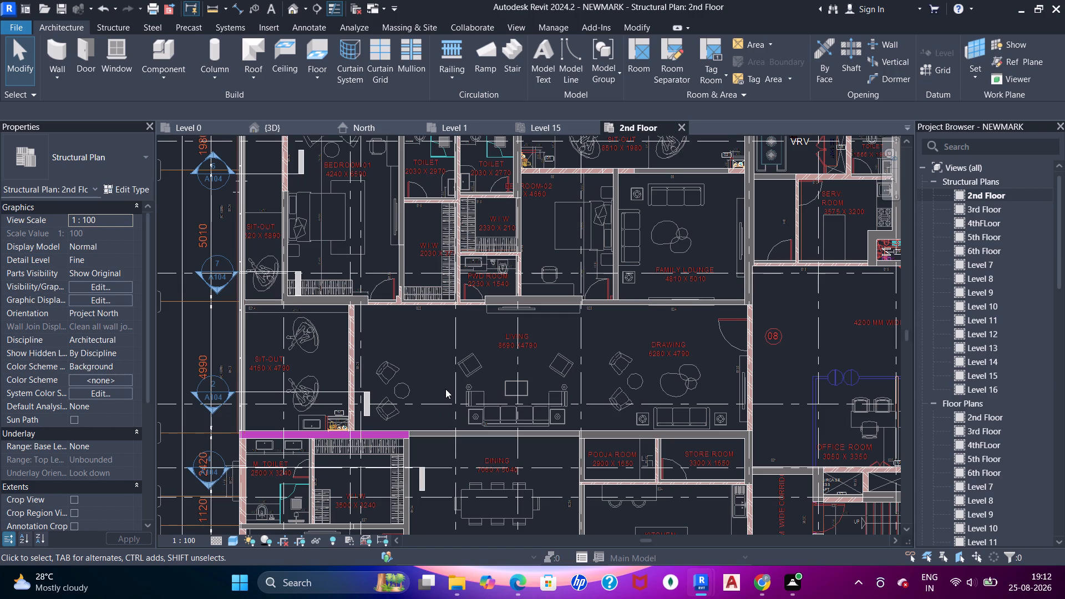
pyautogui.moveTo(341, 331); pyautogui.dragTo(342, 226, button='middle')
pyautogui.scroll(5, 328, 371)
pyautogui.scroll(-3, 337, 359)
pyautogui.moveTo(342, 364); pyautogui.dragTo(338, 267, button='middle')
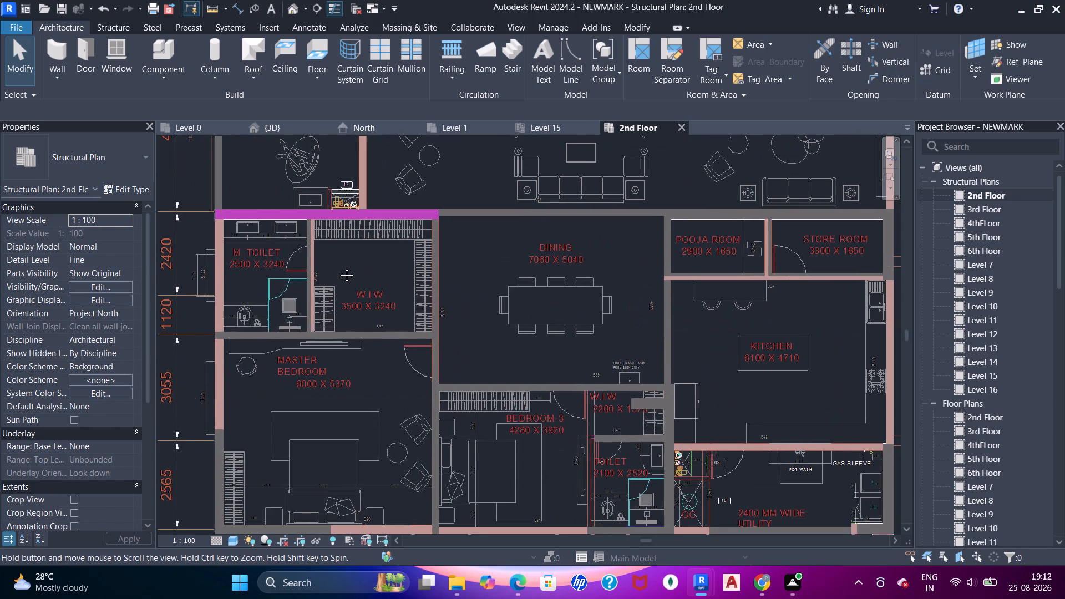
pyautogui.moveTo(338, 267); pyautogui.dragTo(297, 272, button='middle')
pyautogui.moveTo(517, 319); pyautogui.dragTo(439, 263, button='middle')
pyautogui.middleClick(439, 263)
pyautogui.moveTo(529, 281); pyautogui.dragTo(423, 329, button='middle')
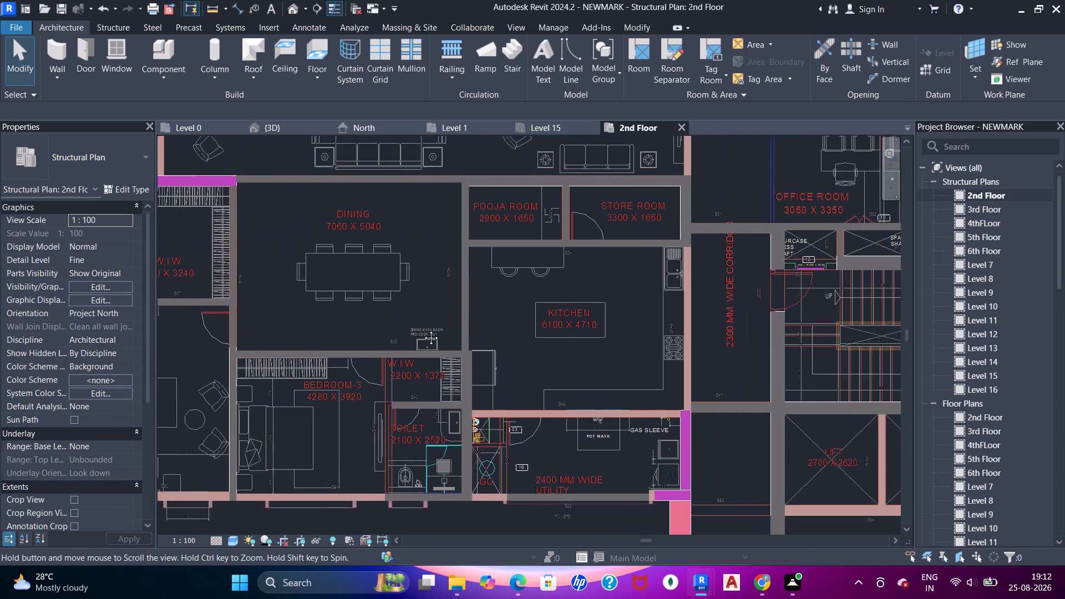
pyautogui.moveTo(423, 329); pyautogui.dragTo(423, 330, button='middle')
pyautogui.moveTo(432, 276); pyautogui.dragTo(434, 342, button='middle')
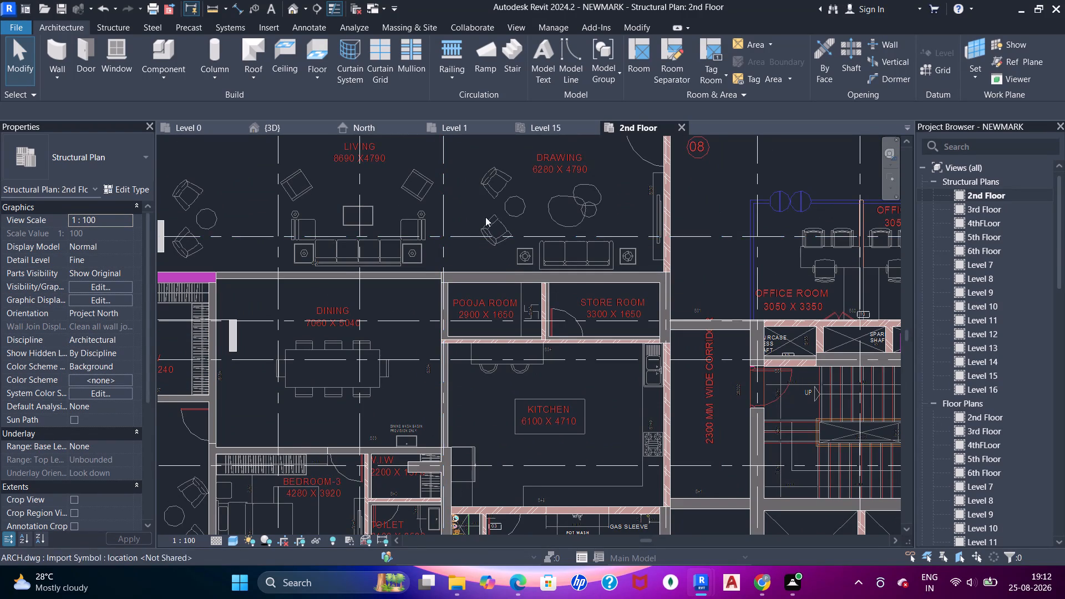
# Examine unit 08's drawing room, family lounge, bedrooms and toilets, and look closely at the PWD ROOM layout.
pyautogui.moveTo(485, 217); pyautogui.dragTo(526, 375, button='middle')
pyautogui.moveTo(498, 312); pyautogui.dragTo(561, 368, button='middle')
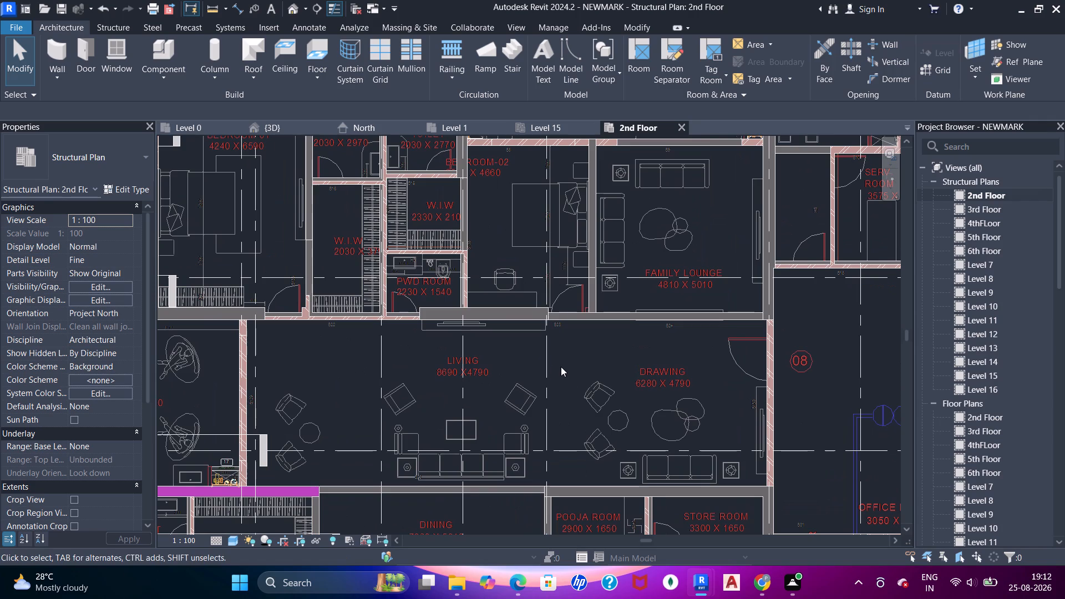
pyautogui.scroll(5, 456, 318)
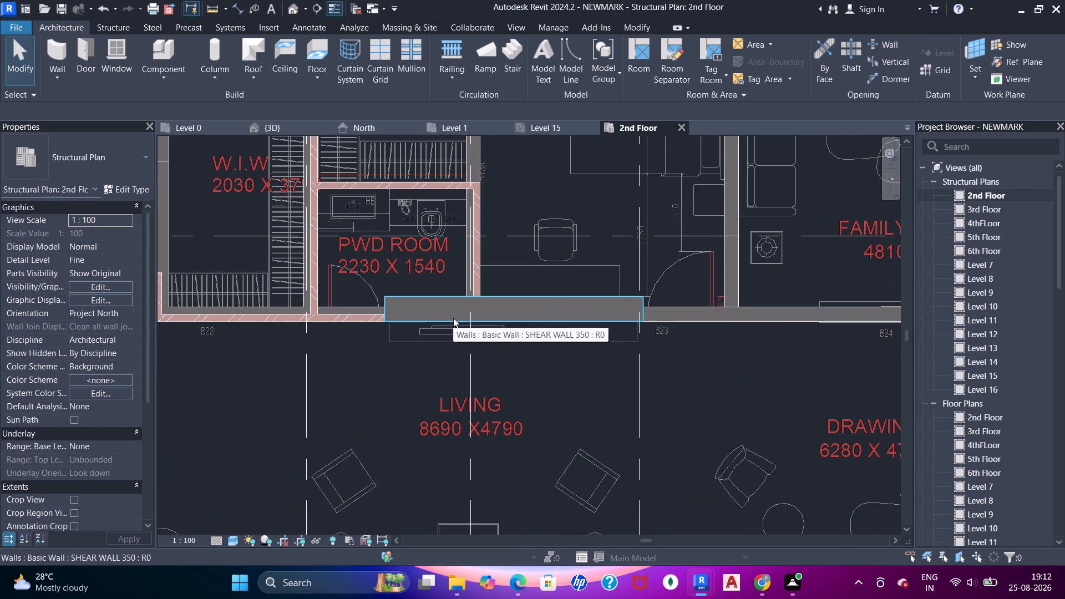
pyautogui.scroll(-4, 450, 318)
pyautogui.moveTo(426, 251); pyautogui.dragTo(484, 321, button='middle')
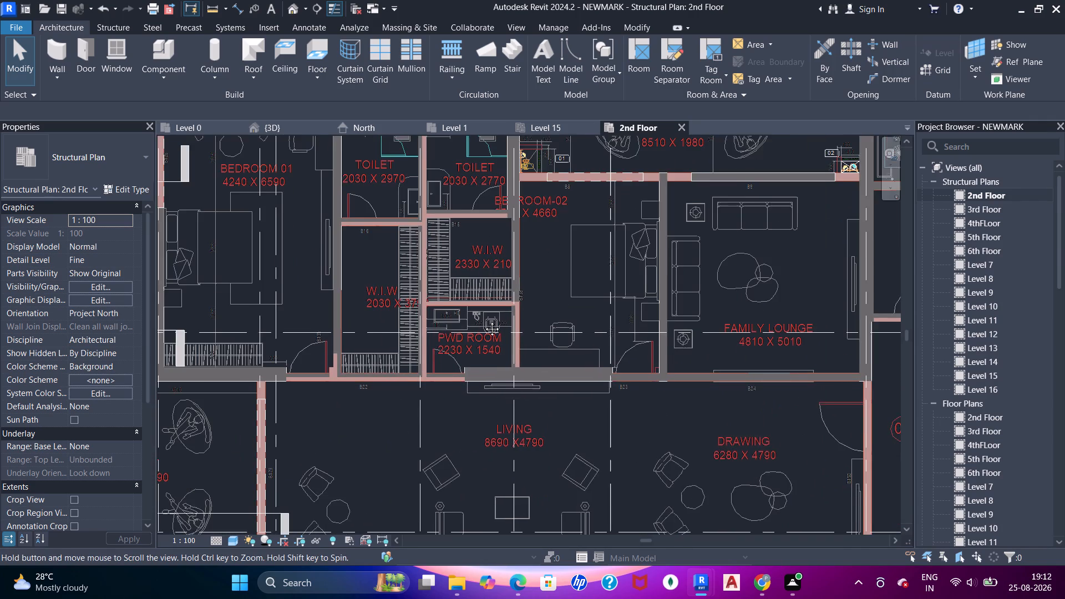
pyautogui.moveTo(484, 321); pyautogui.dragTo(581, 314, button='middle')
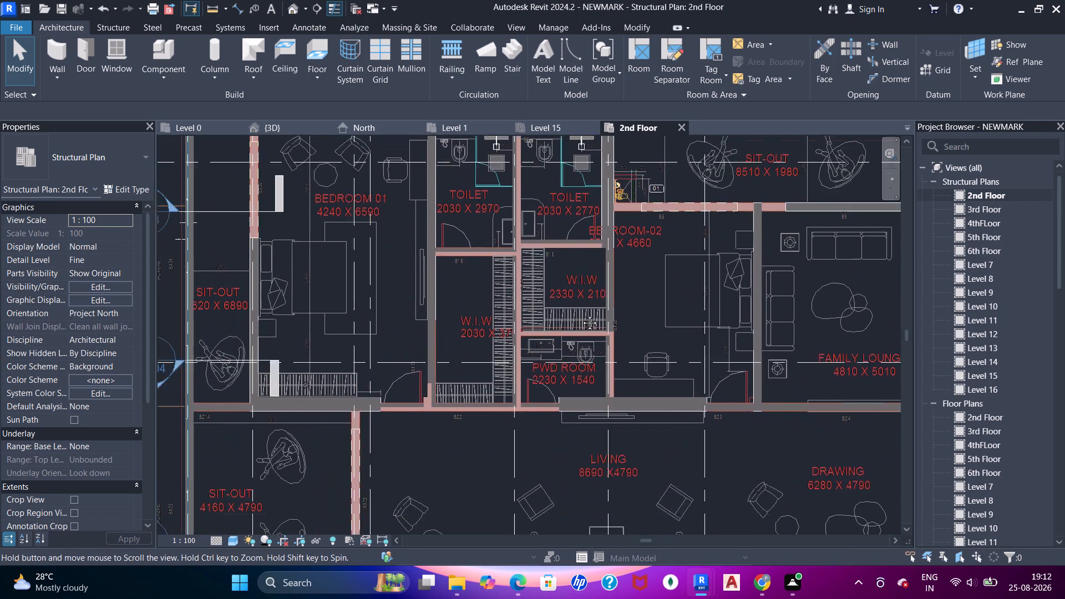
pyautogui.moveTo(581, 314); pyautogui.dragTo(545, 282, button='middle')
pyautogui.scroll(6, 483, 284)
pyautogui.moveTo(539, 329); pyautogui.dragTo(499, 301, button='middle')
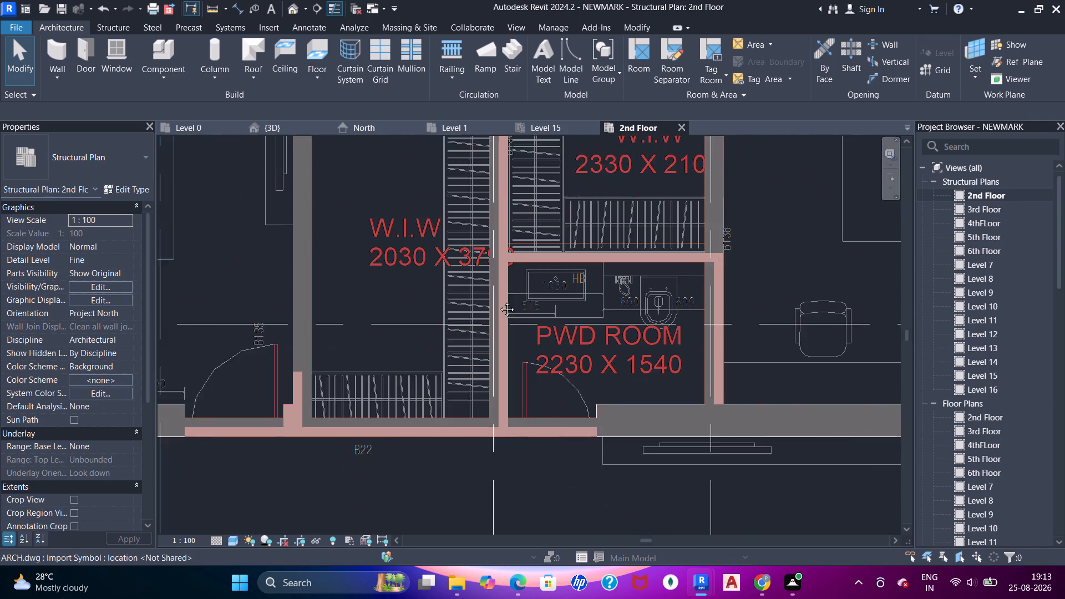
pyautogui.moveTo(499, 301); pyautogui.dragTo(453, 288, button='middle')
pyautogui.scroll(1, 481, 307)
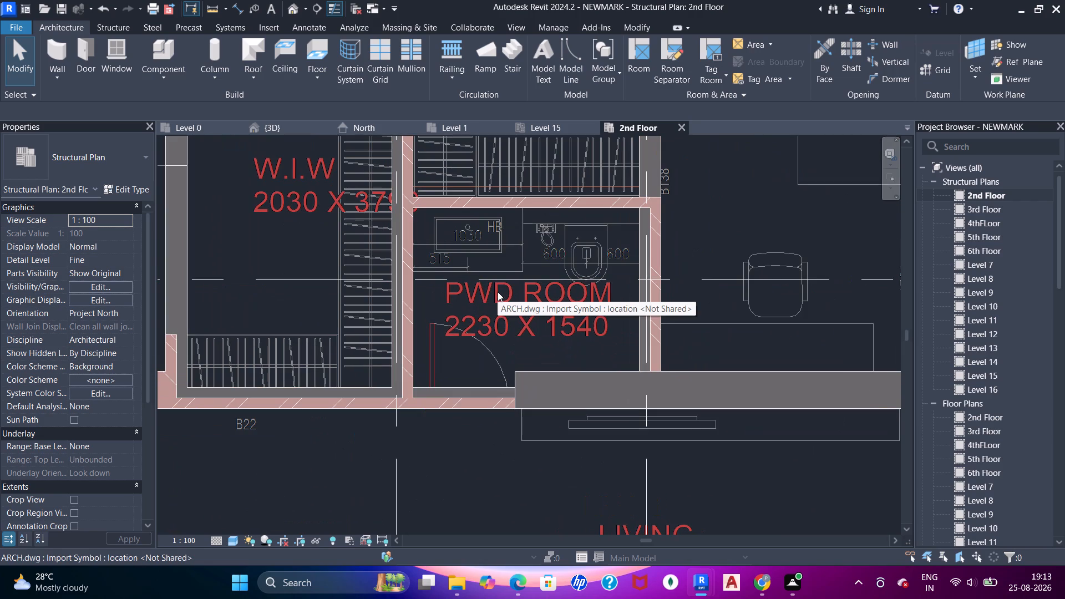
pyautogui.scroll(-2, 599, 305)
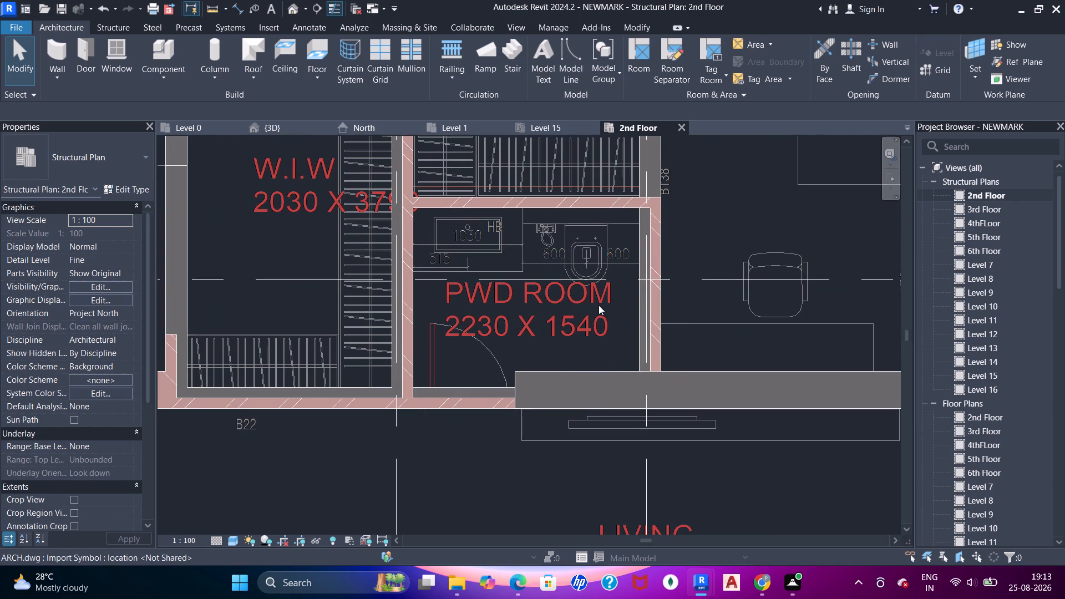
# Examine the plan from unit 08's family lounge across the service rooms and wide corridor toward unit 05.
pyautogui.scroll(-1, 599, 305)
pyautogui.moveTo(560, 297); pyautogui.dragTo(349, 277, button='middle')
pyautogui.moveTo(570, 331); pyautogui.dragTo(361, 324, button='middle')
pyautogui.moveTo(530, 338); pyautogui.dragTo(351, 323, button='middle')
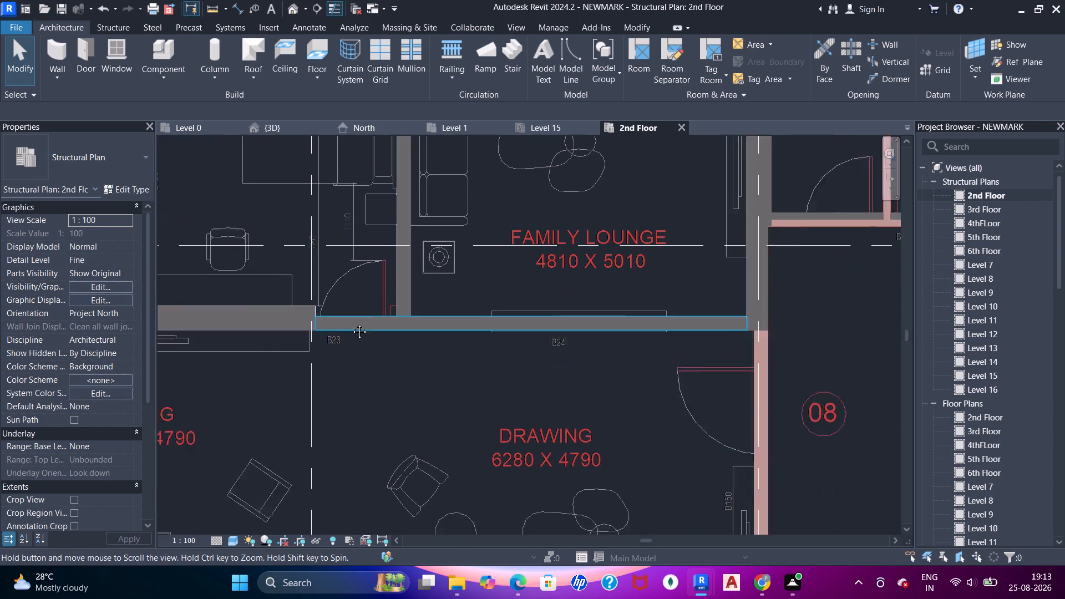
pyautogui.moveTo(351, 323); pyautogui.dragTo(334, 318, button='middle')
pyautogui.scroll(-3, 649, 334)
pyautogui.moveTo(668, 362); pyautogui.dragTo(367, 319, button='middle')
pyautogui.moveTo(489, 272); pyautogui.dragTo(435, 455, button='middle')
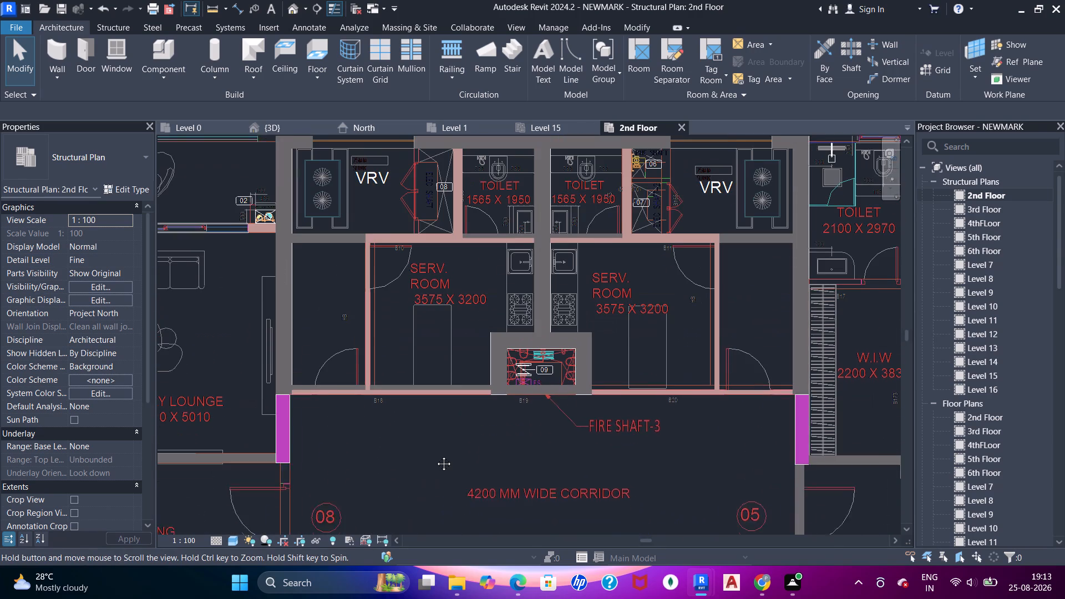
pyautogui.moveTo(435, 455); pyautogui.dragTo(436, 457, button='middle')
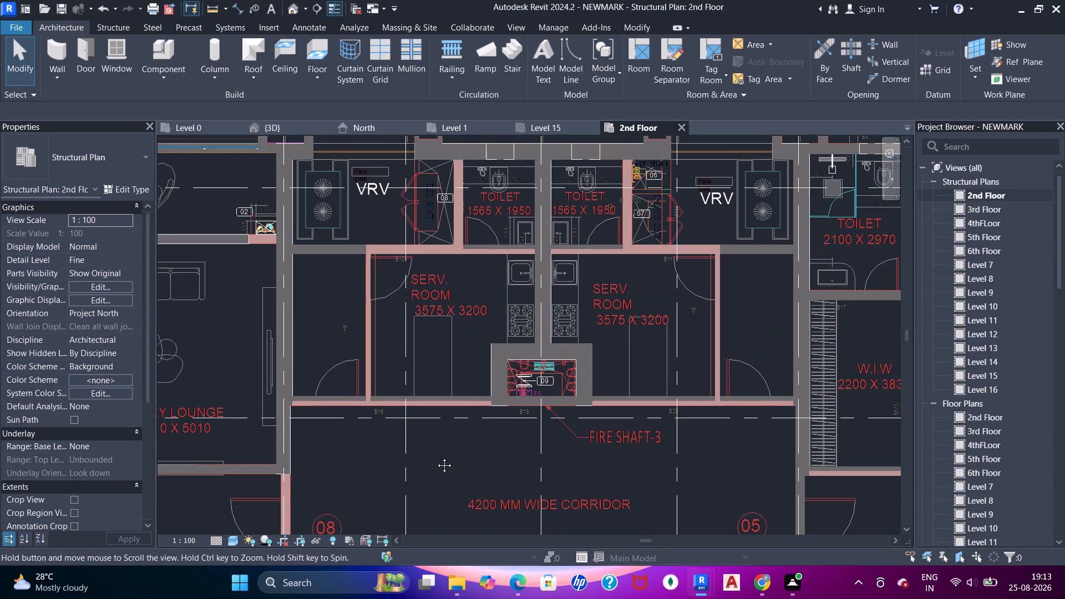
pyautogui.moveTo(436, 457); pyautogui.dragTo(339, 385, button='middle')
pyautogui.moveTo(557, 339); pyautogui.dragTo(501, 422, button='middle')
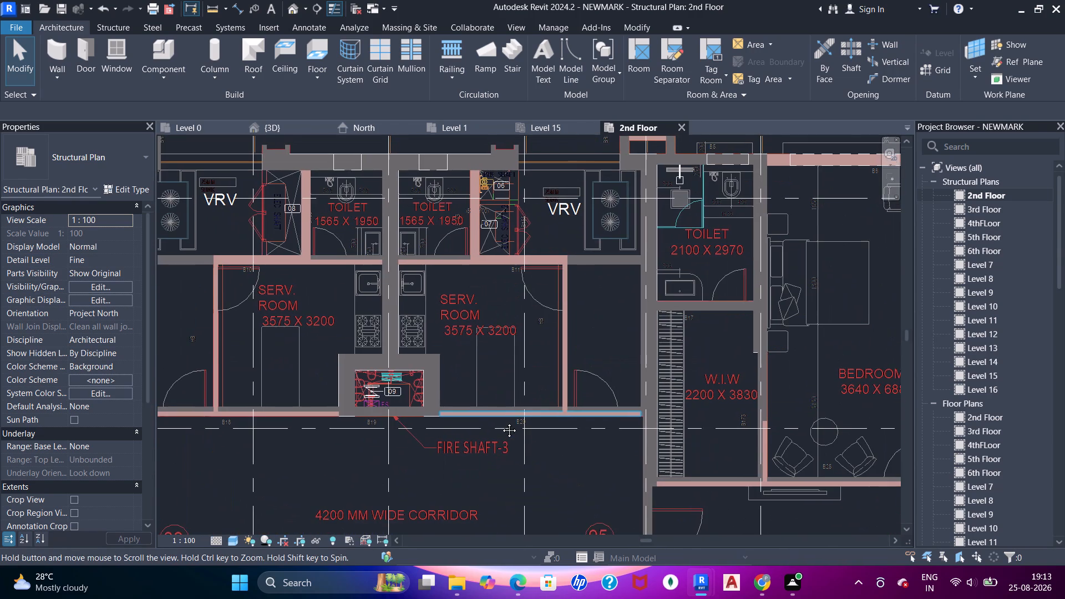
# Examine unit 05's walk-in wardrobes, Bedroom 01, Bedroom 02, PWD ROOM and toilets in the 2nd Floor plan.
pyautogui.moveTo(501, 422); pyautogui.dragTo(422, 373, button='middle')
pyautogui.moveTo(551, 390); pyautogui.dragTo(432, 327, button='middle')
pyautogui.moveTo(588, 419); pyautogui.dragTo(525, 385, button='middle')
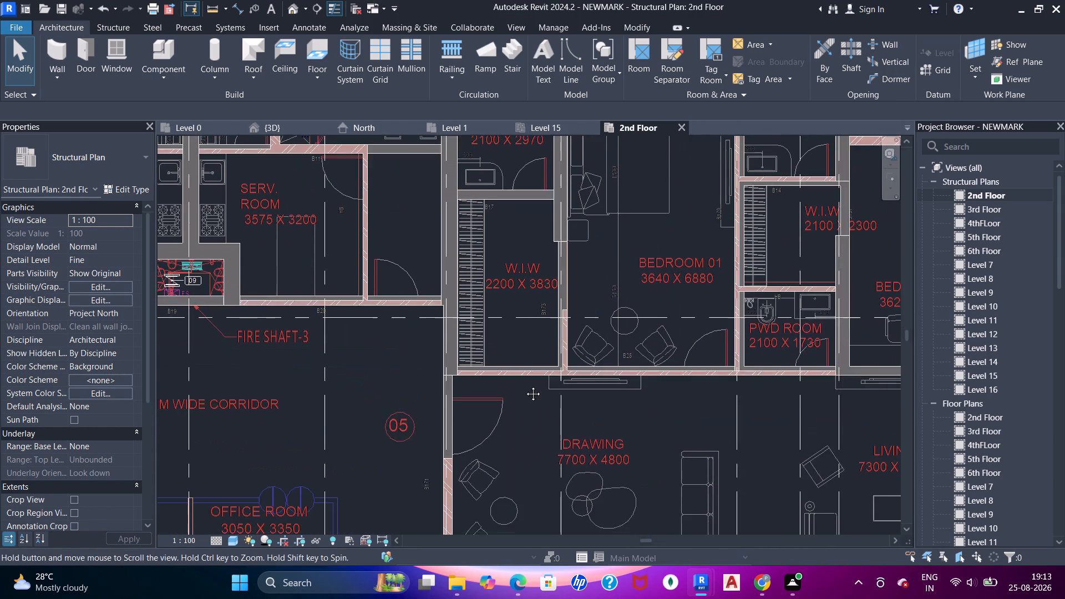
pyautogui.moveTo(525, 385); pyautogui.dragTo(459, 379, button='middle')
pyautogui.moveTo(607, 378); pyautogui.dragTo(494, 421, button='middle')
pyautogui.moveTo(535, 370); pyautogui.dragTo(531, 378, button='middle')
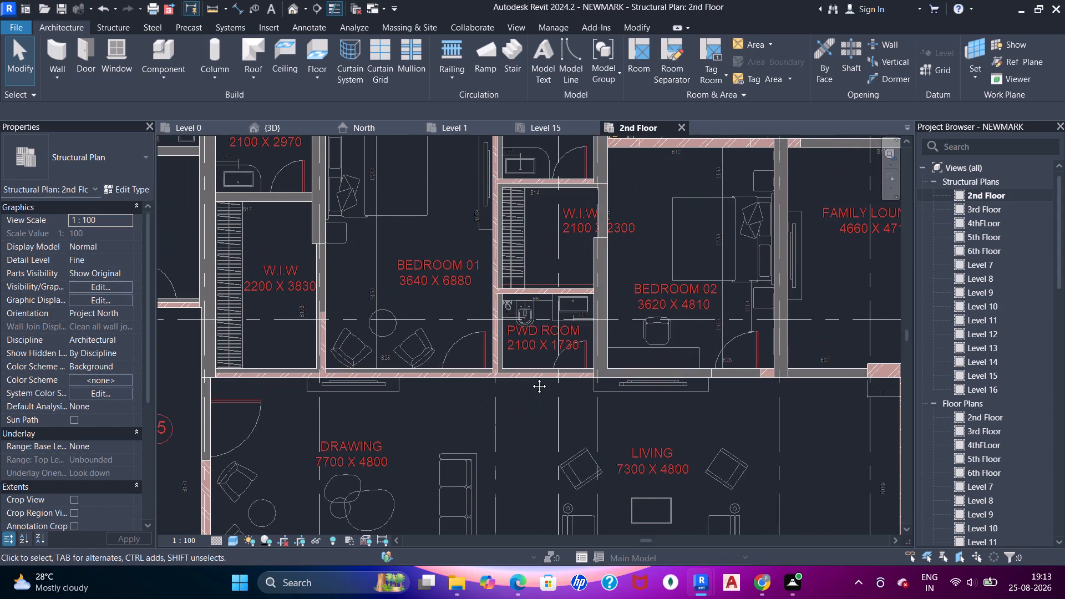
pyautogui.moveTo(531, 378); pyautogui.dragTo(501, 412, button='middle')
pyautogui.moveTo(523, 310); pyautogui.dragTo(471, 409, button='middle')
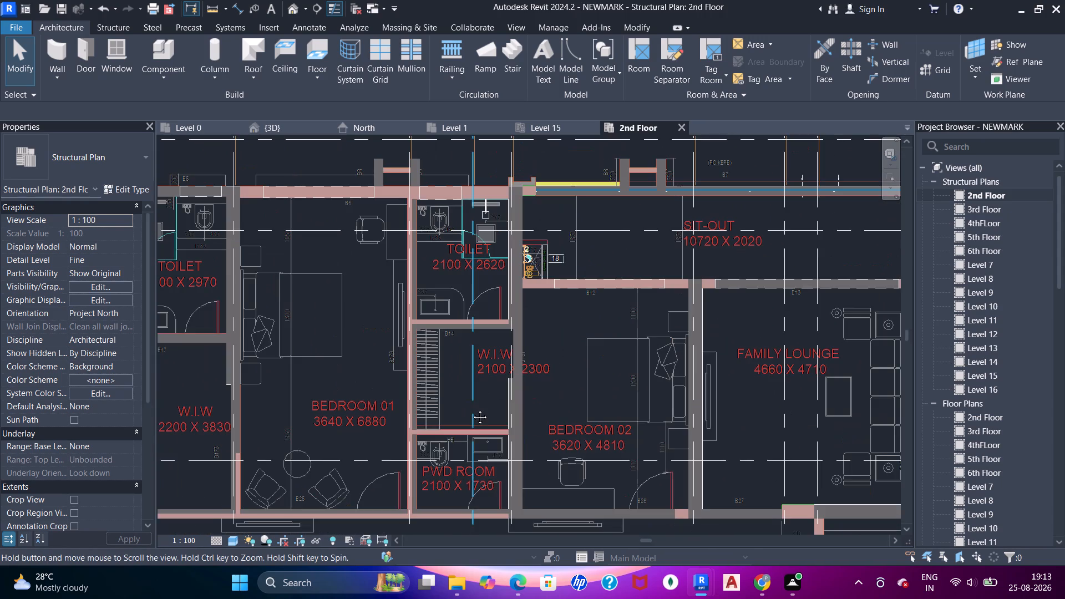
pyautogui.moveTo(471, 409); pyautogui.dragTo(469, 275, button='middle')
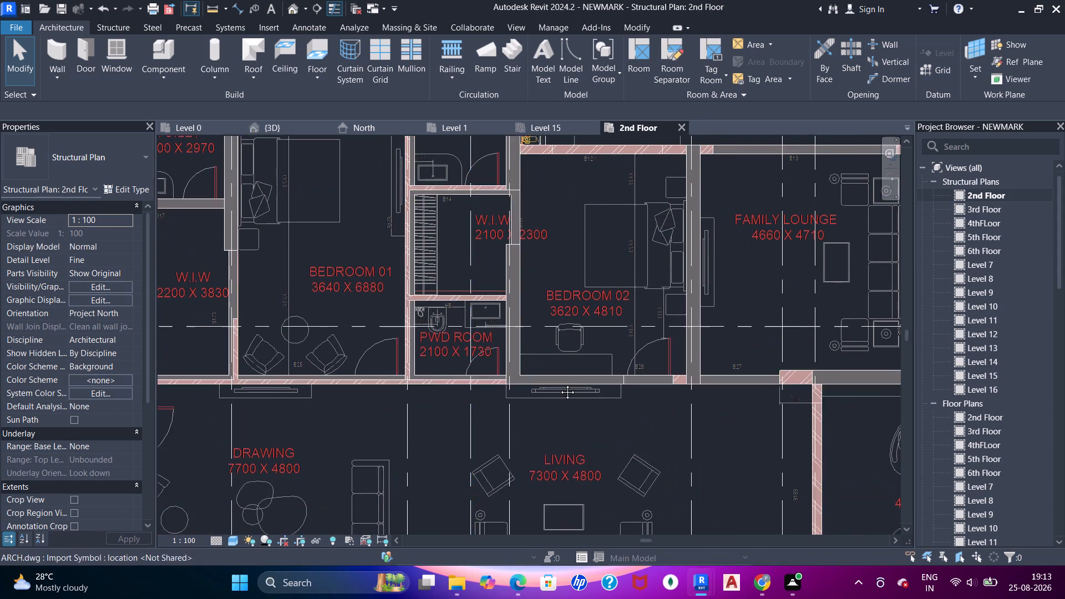
# Examine the furniture layout of unit 05's living room, dining room, kitchen, Bedroom 03, master bedroom and attached toilets.
pyautogui.moveTo(575, 395); pyautogui.dragTo(454, 369, button='middle')
pyautogui.moveTo(608, 453); pyautogui.dragTo(624, 325, button='middle')
pyautogui.moveTo(560, 394); pyautogui.dragTo(592, 267, button='middle')
pyautogui.moveTo(658, 392); pyautogui.dragTo(653, 369, button='middle')
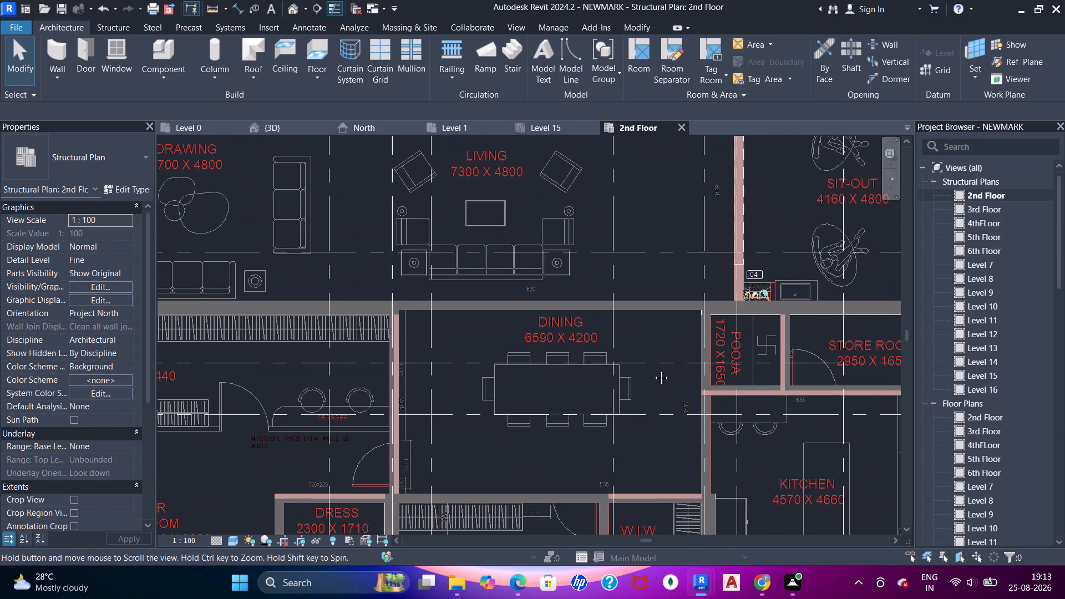
pyautogui.moveTo(653, 369); pyautogui.dragTo(652, 369, button='middle')
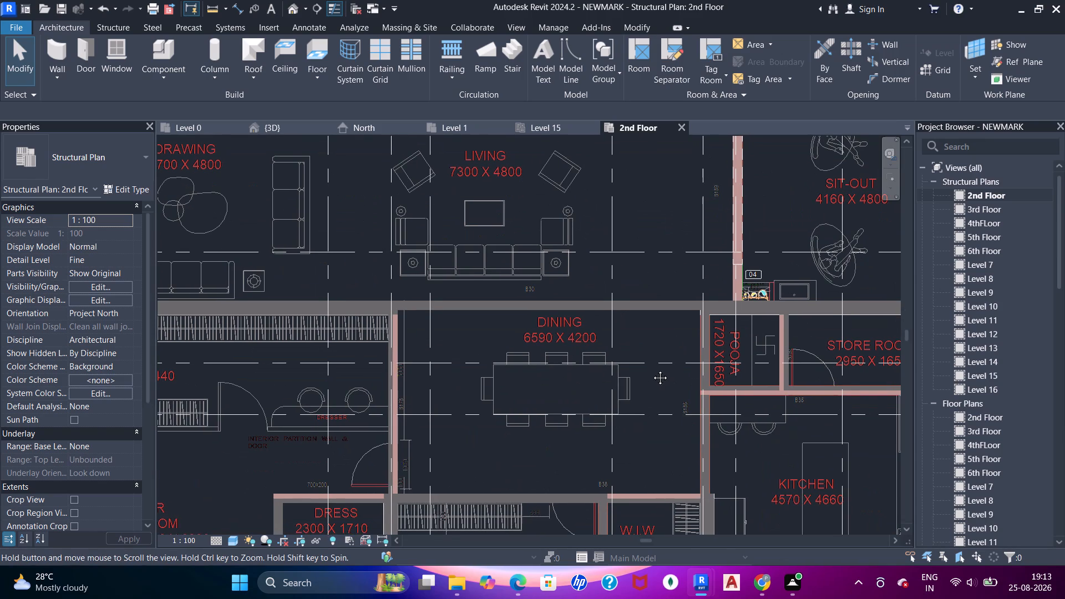
pyautogui.moveTo(652, 369); pyautogui.dragTo(621, 292, button='middle')
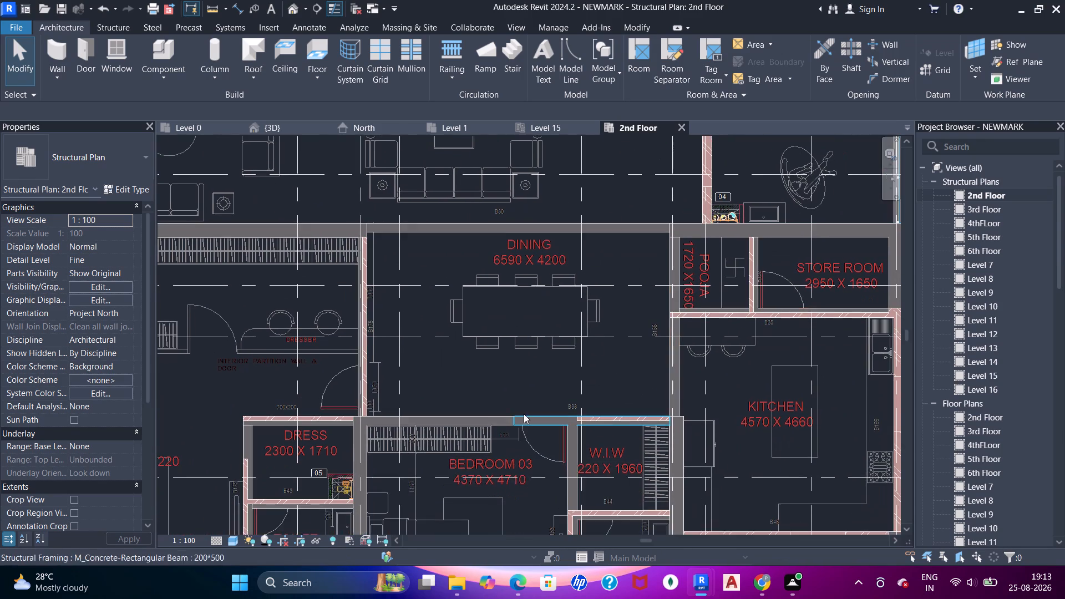
pyautogui.moveTo(524, 414); pyautogui.dragTo(568, 331, button='middle')
pyautogui.moveTo(522, 402); pyautogui.dragTo(648, 331, button='middle')
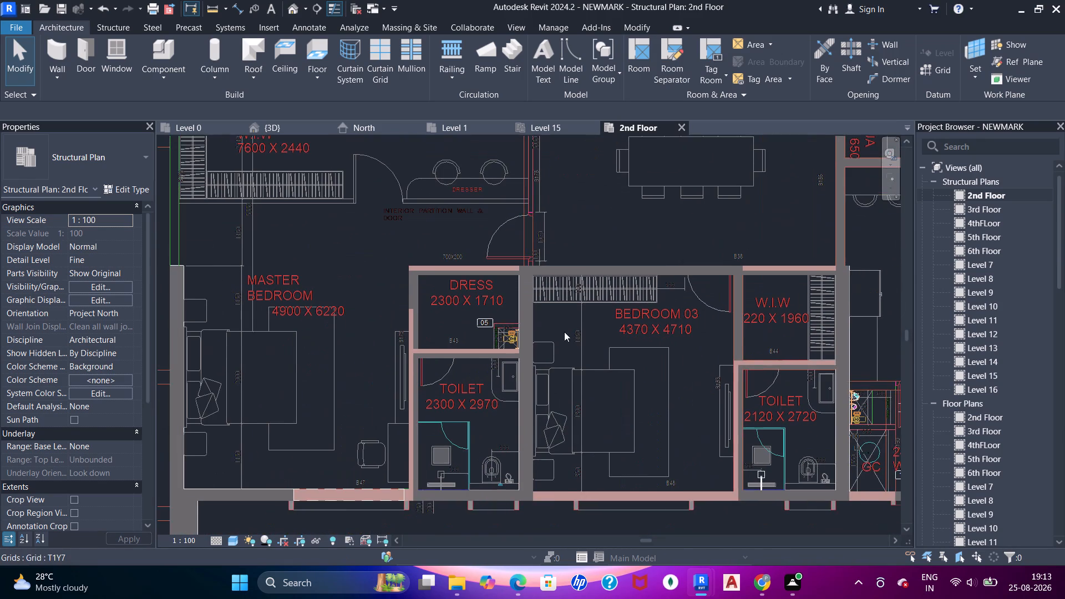
pyautogui.moveTo(384, 332); pyautogui.dragTo(386, 263, button='middle')
pyautogui.moveTo(476, 424); pyautogui.dragTo(430, 302, button='middle')
# Examine unit 06's Bedroom 01, Bedroom 02, PWD ROOM, family lounge and sit-outs in the 2nd Floor plan.
pyautogui.scroll(-4, 525, 320)
pyautogui.moveTo(561, 390); pyautogui.dragTo(550, 258, button='middle')
pyautogui.moveTo(554, 389); pyautogui.dragTo(574, 233, button='middle')
pyautogui.moveTo(557, 390); pyautogui.dragTo(571, 278, button='middle')
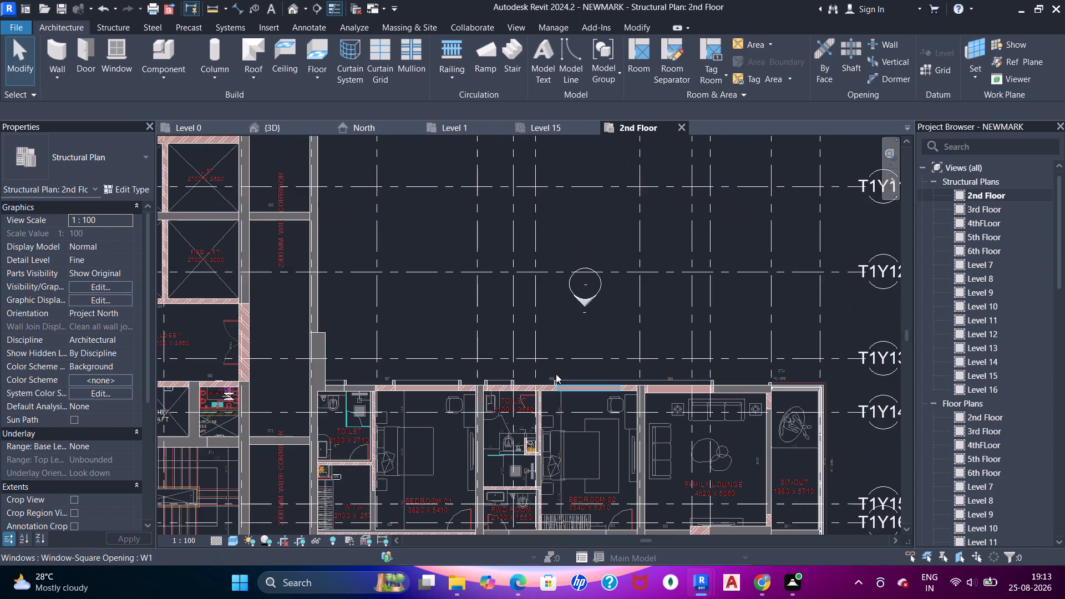
pyautogui.scroll(3, 557, 372)
pyautogui.moveTo(554, 405); pyautogui.dragTo(586, 348, button='middle')
pyautogui.scroll(1, 588, 350)
pyautogui.moveTo(671, 353); pyautogui.dragTo(674, 353, button='middle')
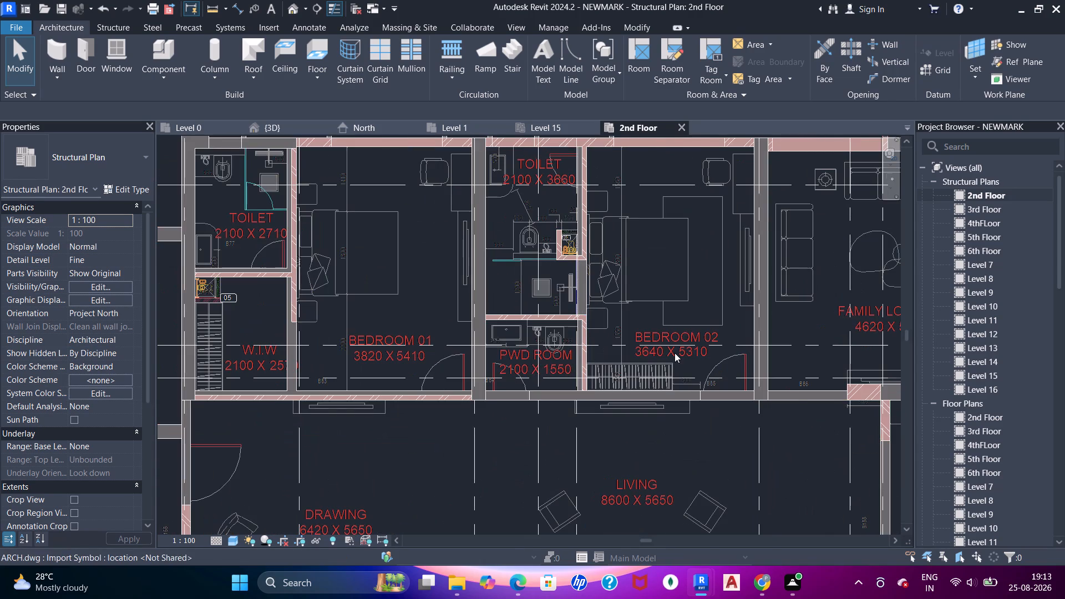
pyautogui.moveTo(674, 353); pyautogui.dragTo(478, 347, button='middle')
pyautogui.moveTo(597, 359); pyautogui.dragTo(601, 275, button='middle')
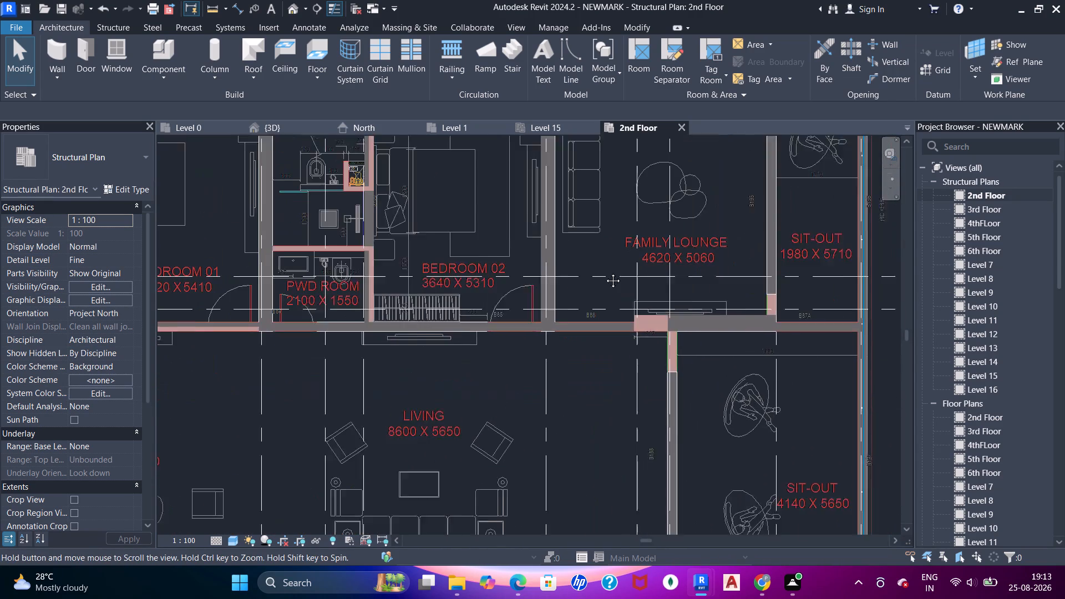
# Examine the furniture layout of unit 06's drawing room, living room, dining room and large walk-in wardrobe.
pyautogui.moveTo(520, 409); pyautogui.dragTo(565, 323, button='middle')
pyautogui.scroll(1, 565, 323)
pyautogui.scroll(-3, 568, 329)
pyautogui.moveTo(535, 380); pyautogui.dragTo(551, 371, button='middle')
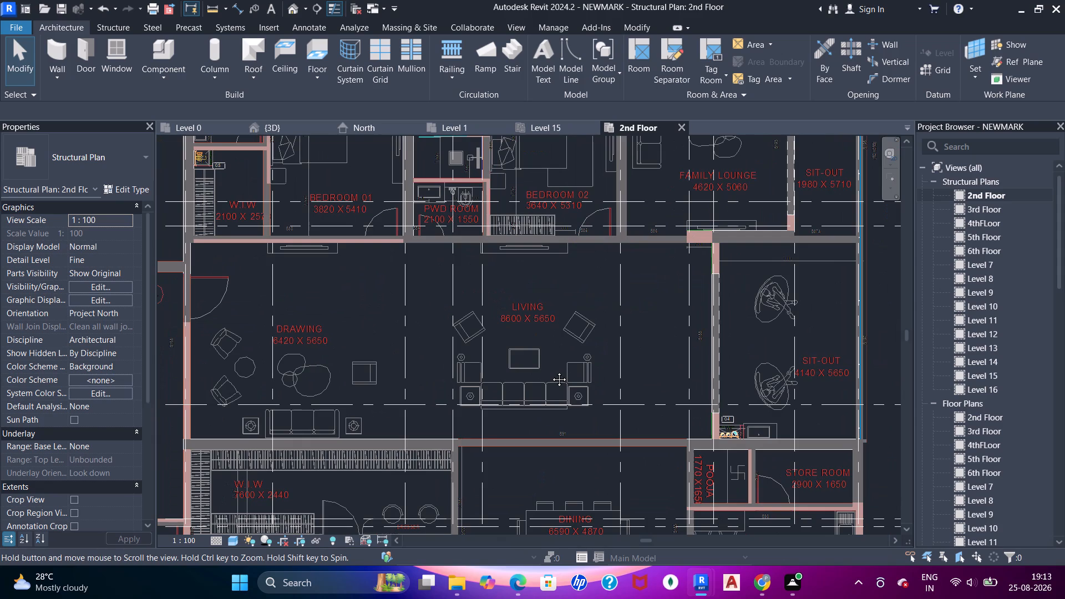
pyautogui.moveTo(551, 371); pyautogui.dragTo(558, 335, button='middle')
pyautogui.moveTo(551, 419); pyautogui.dragTo(551, 378, button='middle')
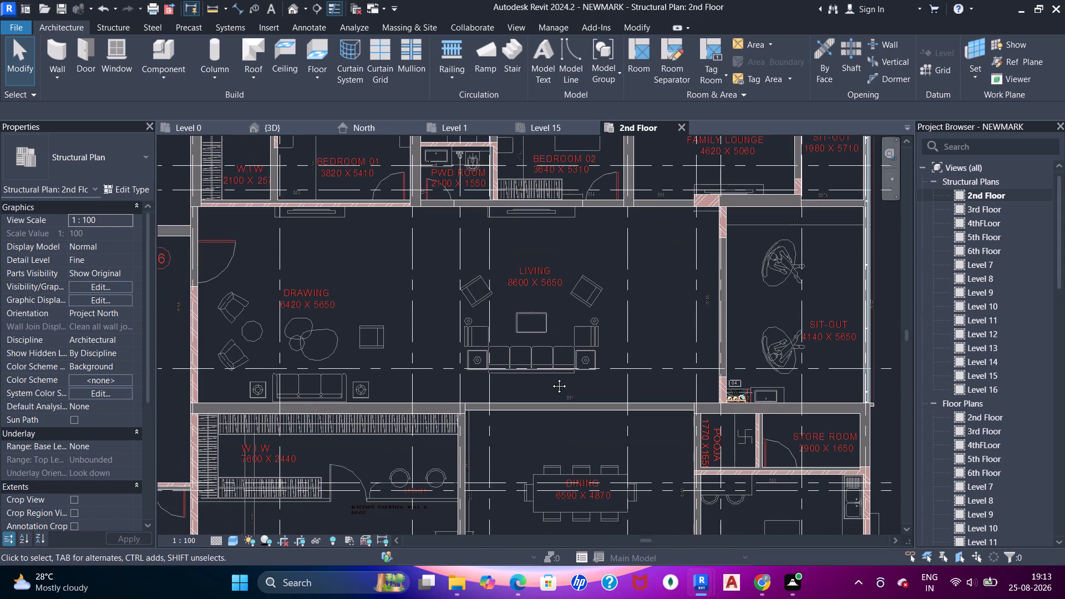
pyautogui.moveTo(551, 378); pyautogui.dragTo(552, 349, button='middle')
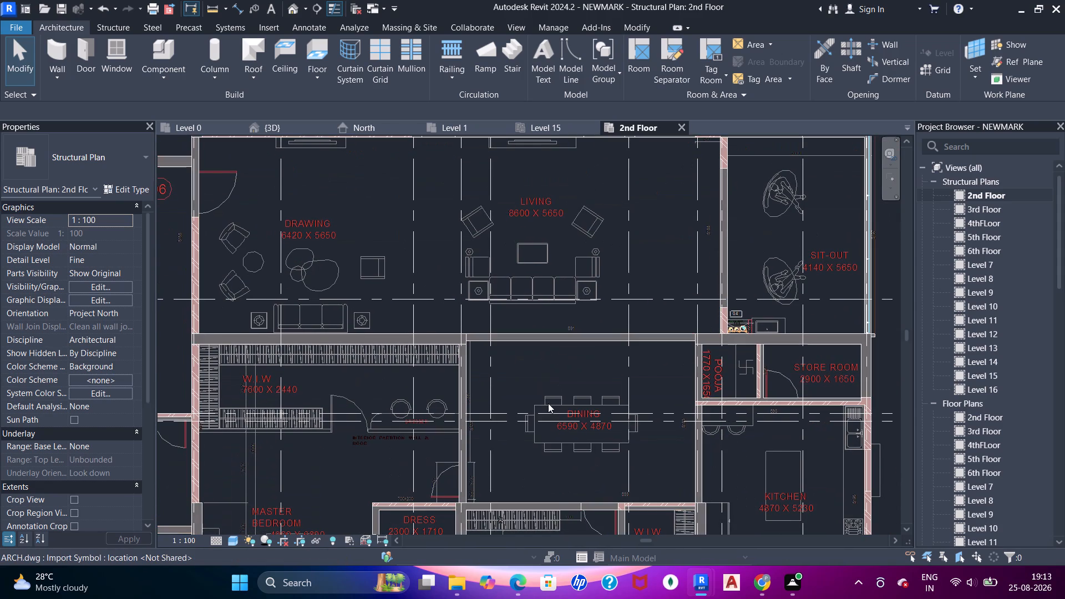
pyautogui.scroll(2, 548, 405)
pyautogui.scroll(-2, 548, 405)
pyautogui.moveTo(516, 410); pyautogui.dragTo(599, 358, button='middle')
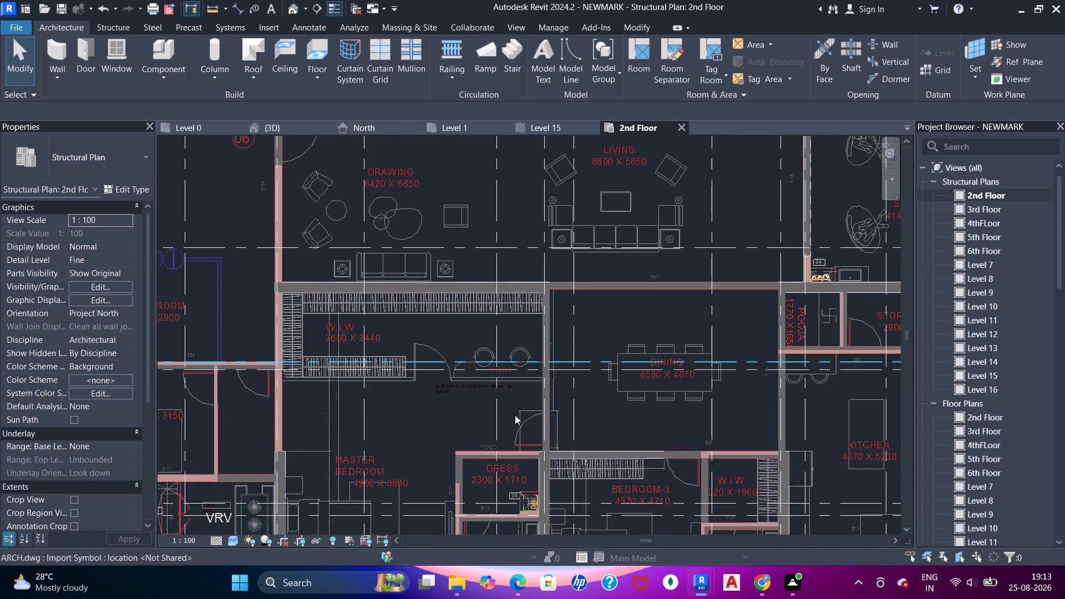
# Examine unit 06's master bedroom, dress, Bedroom-3, toilets, kitchen, utility and the 6890 x 2000 sit-out.
pyautogui.scroll(4, 515, 414)
pyautogui.moveTo(494, 445); pyautogui.dragTo(526, 345, button='middle')
pyautogui.scroll(-3, 531, 348)
pyautogui.moveTo(545, 375); pyautogui.dragTo(507, 356, button='middle')
pyautogui.moveTo(551, 415); pyautogui.dragTo(453, 364, button='middle')
pyautogui.moveTo(530, 404); pyautogui.dragTo(437, 349, button='middle')
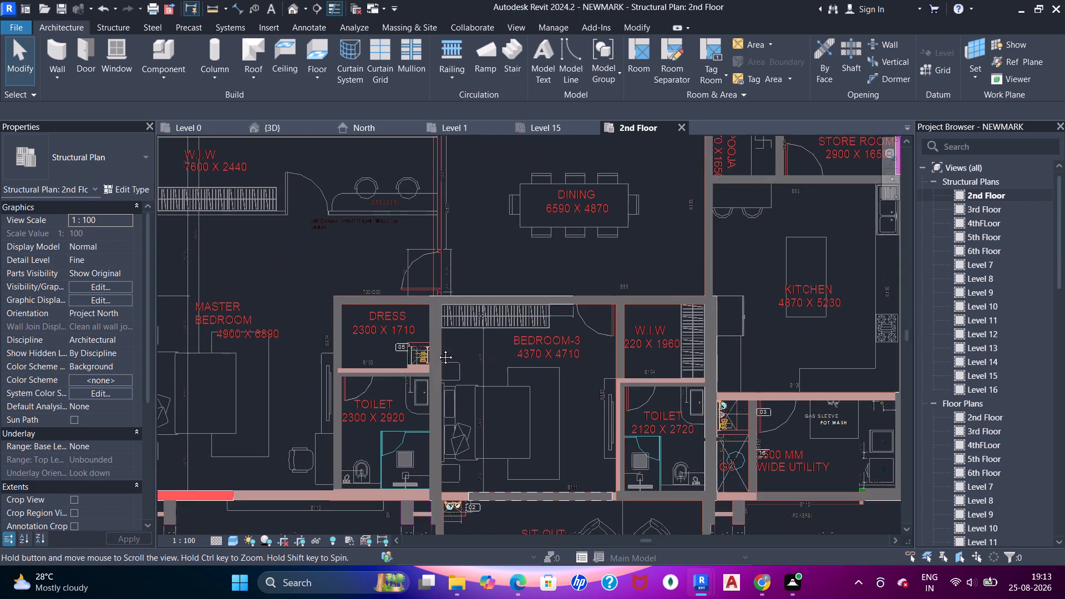
pyautogui.moveTo(437, 349); pyautogui.dragTo(436, 349, button='middle')
pyautogui.scroll(5, 651, 414)
pyautogui.scroll(-4, 652, 414)
pyautogui.moveTo(628, 425); pyautogui.dragTo(642, 347, button='middle')
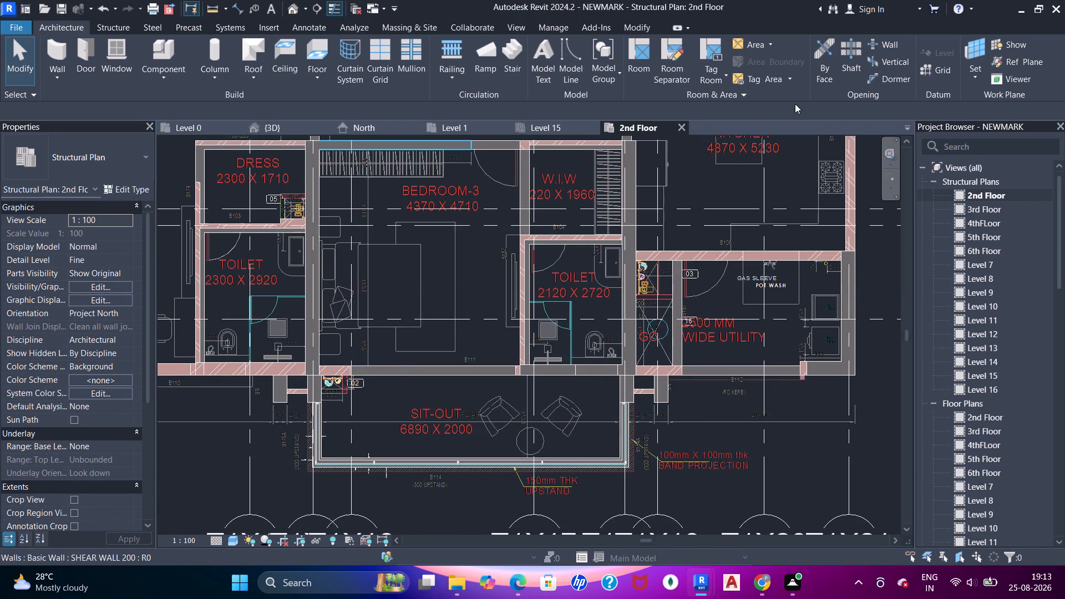
# Examine the plan from unit 06's bedrooms across the office and service rooms to the neighbouring unit's store room, pooja room, kitchen and dining.
pyautogui.moveTo(369, 263); pyautogui.dragTo(404, 276, button='middle')
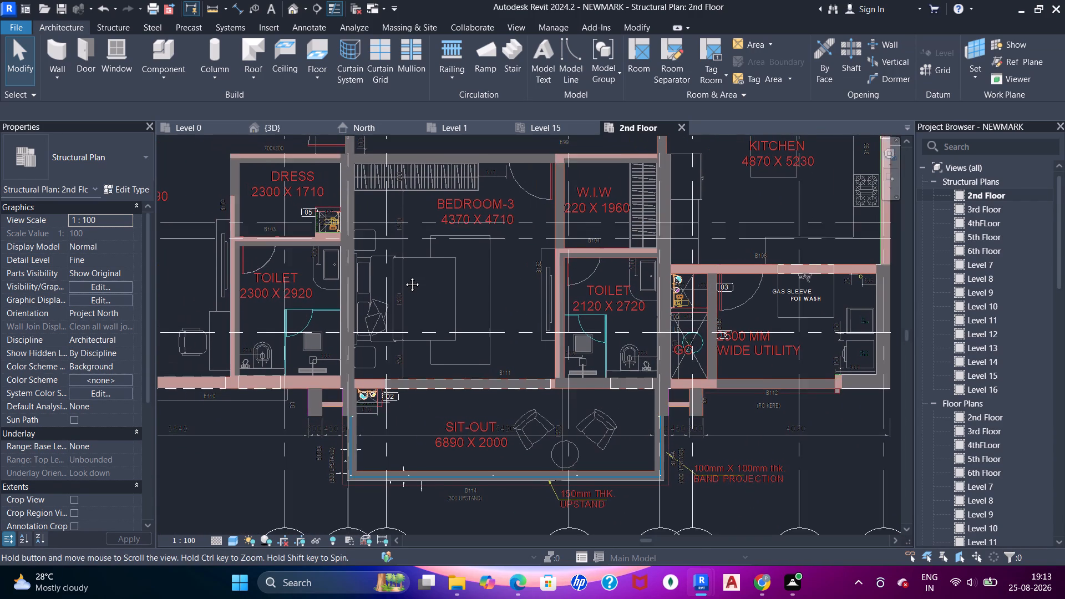
pyautogui.moveTo(404, 276); pyautogui.dragTo(484, 301, button='middle')
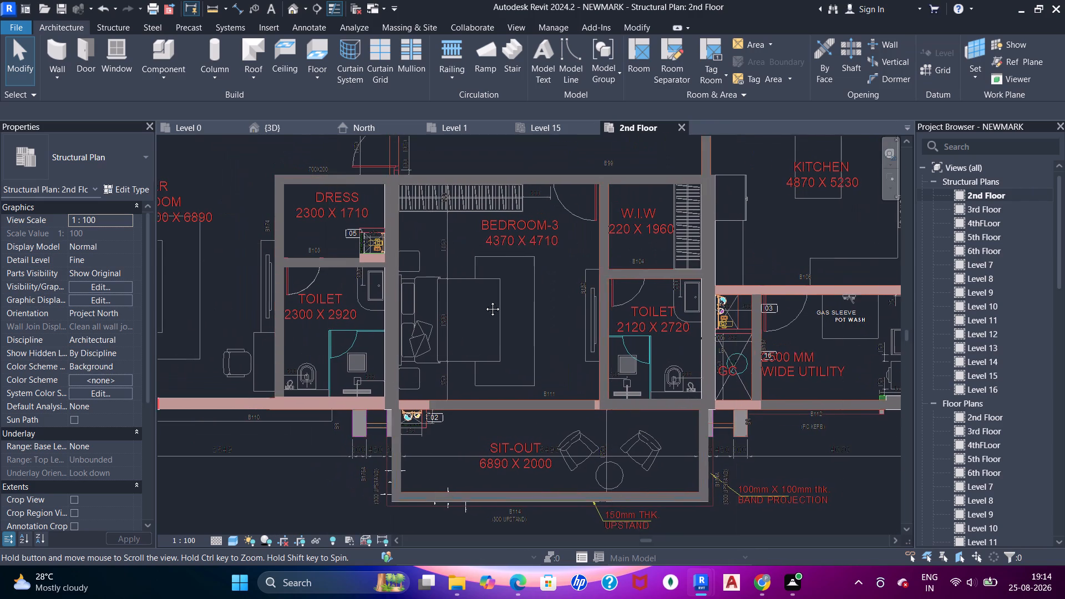
pyautogui.moveTo(484, 301); pyautogui.dragTo(595, 346, button='middle')
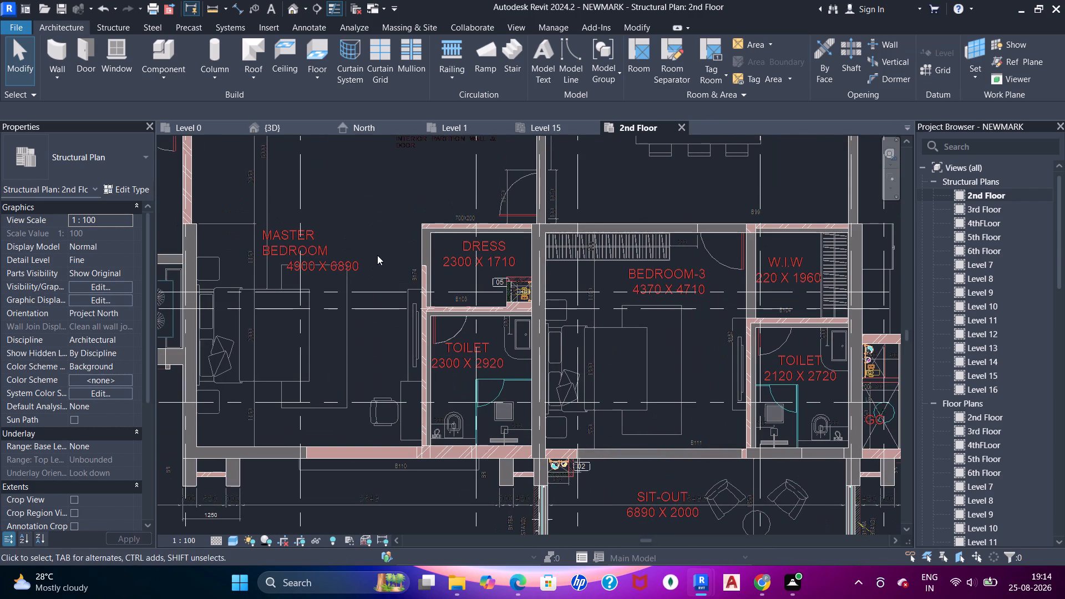
pyautogui.moveTo(382, 256); pyautogui.dragTo(610, 321, button='middle')
pyautogui.moveTo(448, 305); pyautogui.dragTo(697, 365, button='middle')
pyautogui.moveTo(522, 333); pyautogui.dragTo(661, 388, button='middle')
pyautogui.moveTo(478, 256); pyautogui.dragTo(663, 317, button='middle')
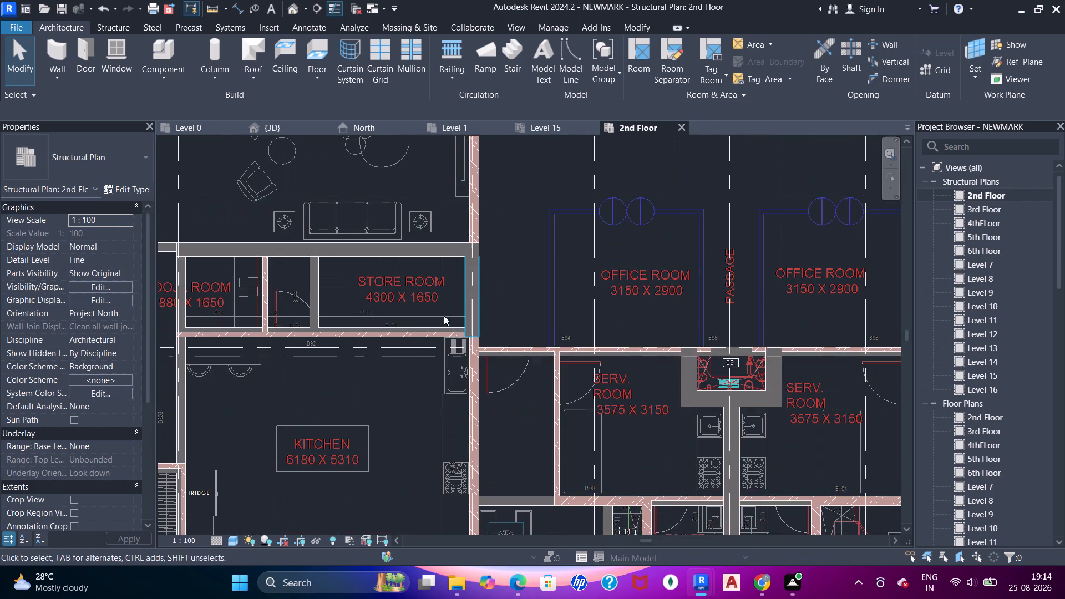
pyautogui.moveTo(446, 316); pyautogui.dragTo(683, 311, button='middle')
pyautogui.moveTo(511, 275); pyautogui.dragTo(500, 324, button='middle')
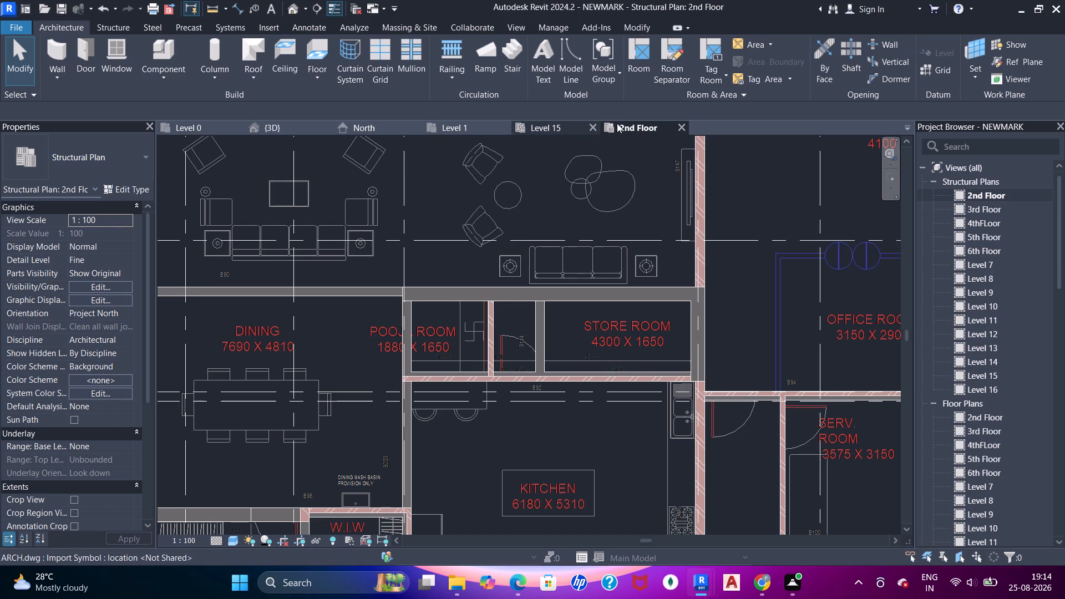
# Close the NEWMARK project's 2nd Floor and Level 15 views and return to the duplex's Level 1 floor plan.
pyautogui.click(685, 125)
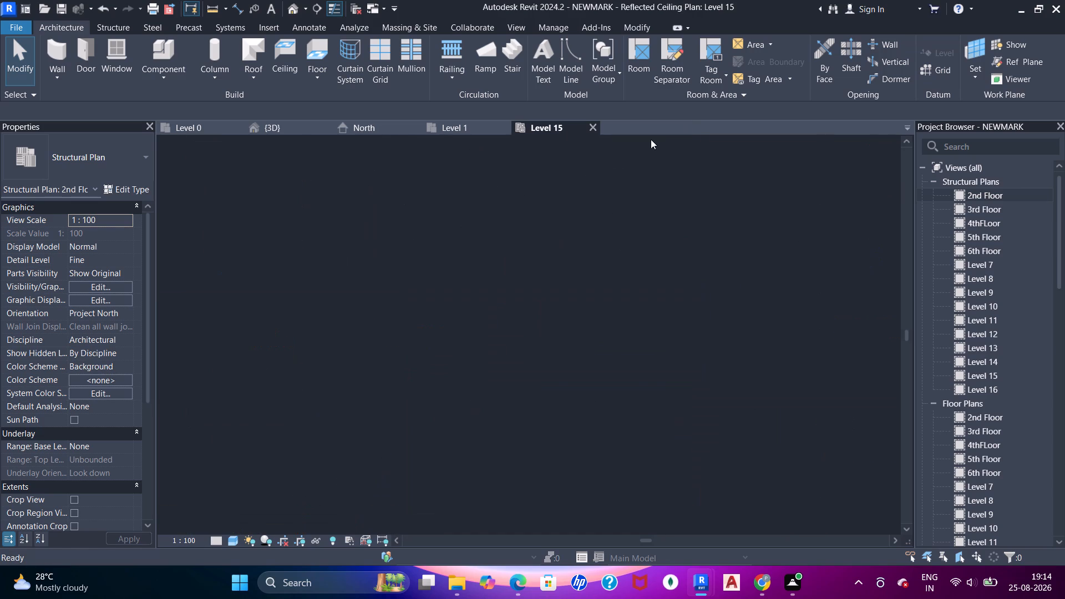
pyautogui.click(594, 129)
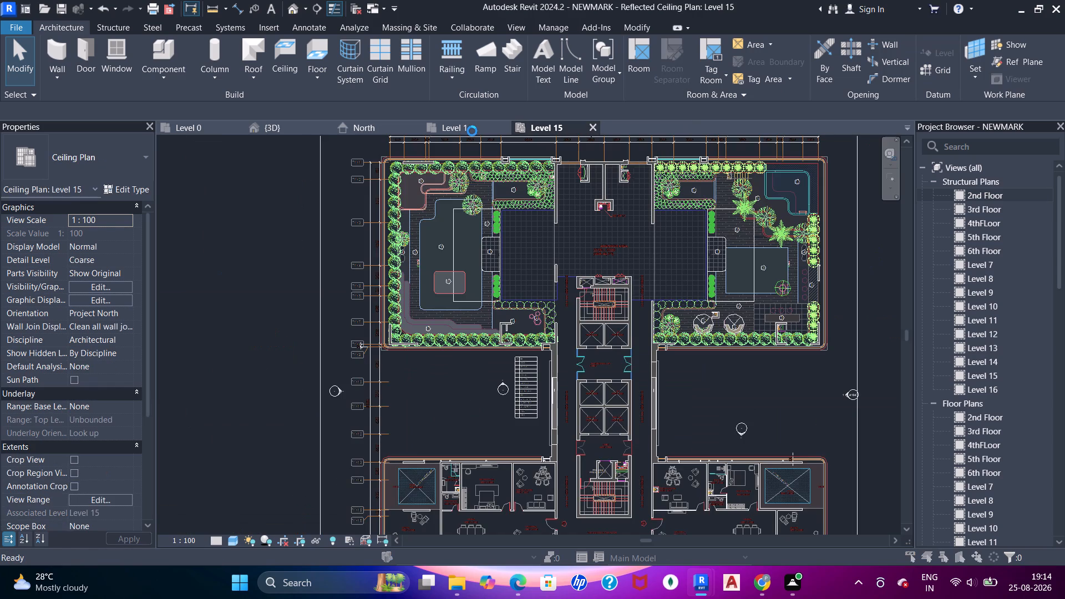
pyautogui.click(566, 284)
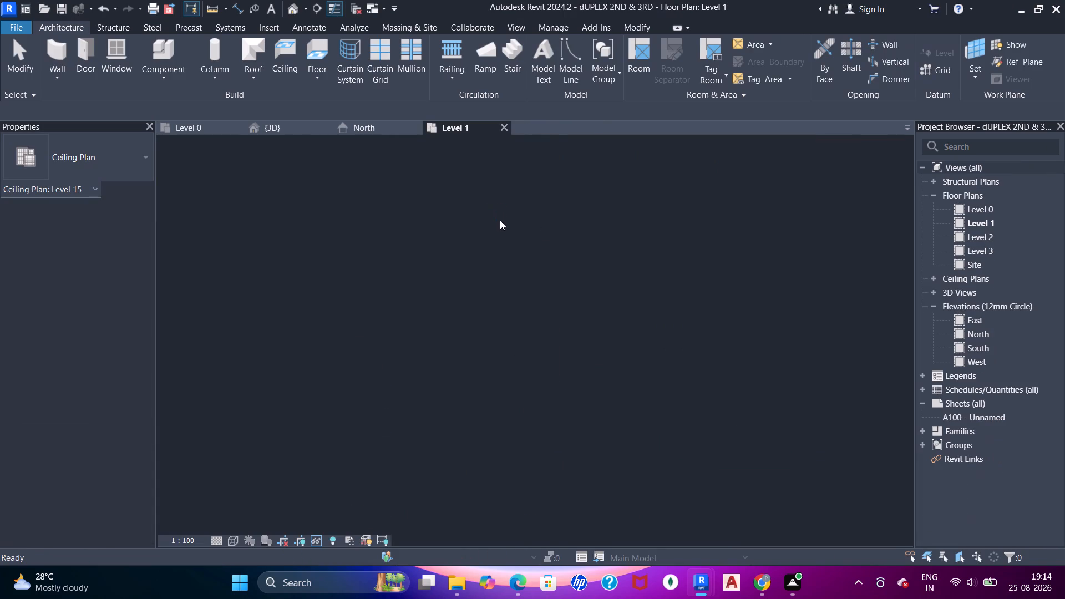
# Examine the duplex's Level 1 plan from the dining and master bedroom to the lift, dress, wash room and CHI / BED furniture layout.
pyautogui.moveTo(445, 254); pyautogui.dragTo(449, 279, button='middle')
pyautogui.middleClick(449, 279)
pyautogui.scroll(5, 448, 279)
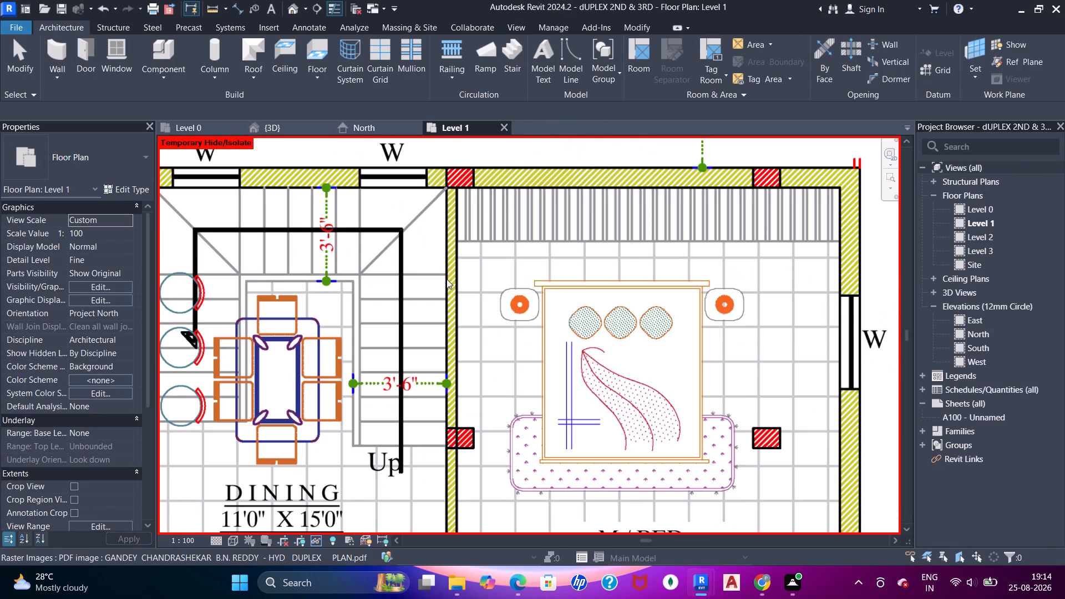
pyautogui.scroll(-4, 532, 260)
pyautogui.moveTo(564, 255); pyautogui.dragTo(377, 286, button='middle')
pyautogui.moveTo(540, 283); pyautogui.dragTo(278, 230, button='middle')
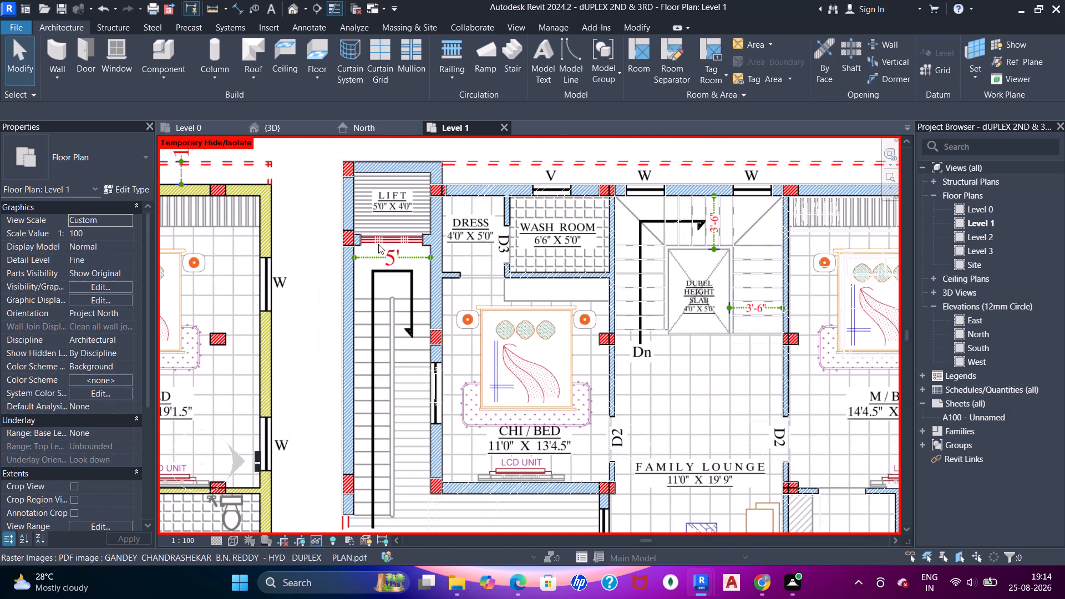
pyautogui.moveTo(379, 243); pyautogui.dragTo(368, 230, button='middle')
pyautogui.scroll(3, 422, 266)
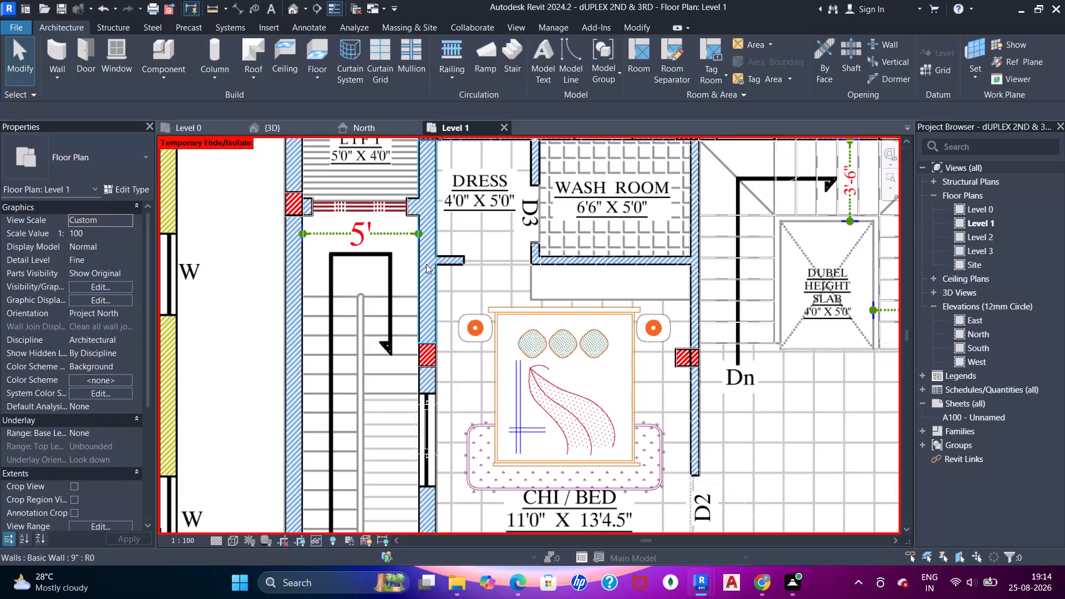
pyautogui.moveTo(540, 307); pyautogui.dragTo(535, 262, button='middle')
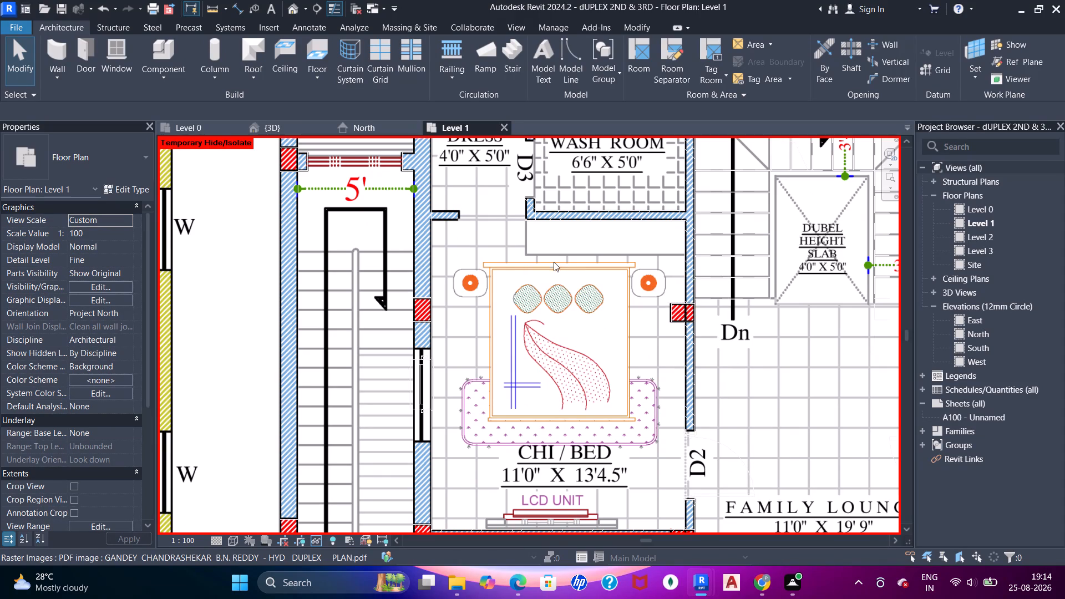
pyautogui.moveTo(529, 258); pyautogui.dragTo(527, 240, button='middle')
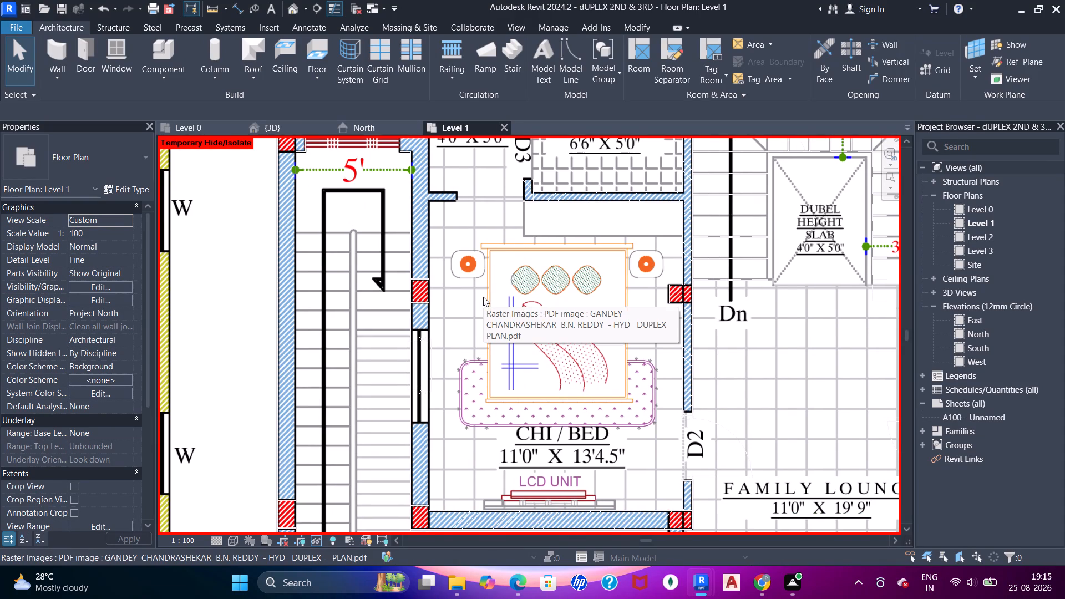
pyautogui.moveTo(483, 296); pyautogui.dragTo(488, 283, button='middle')
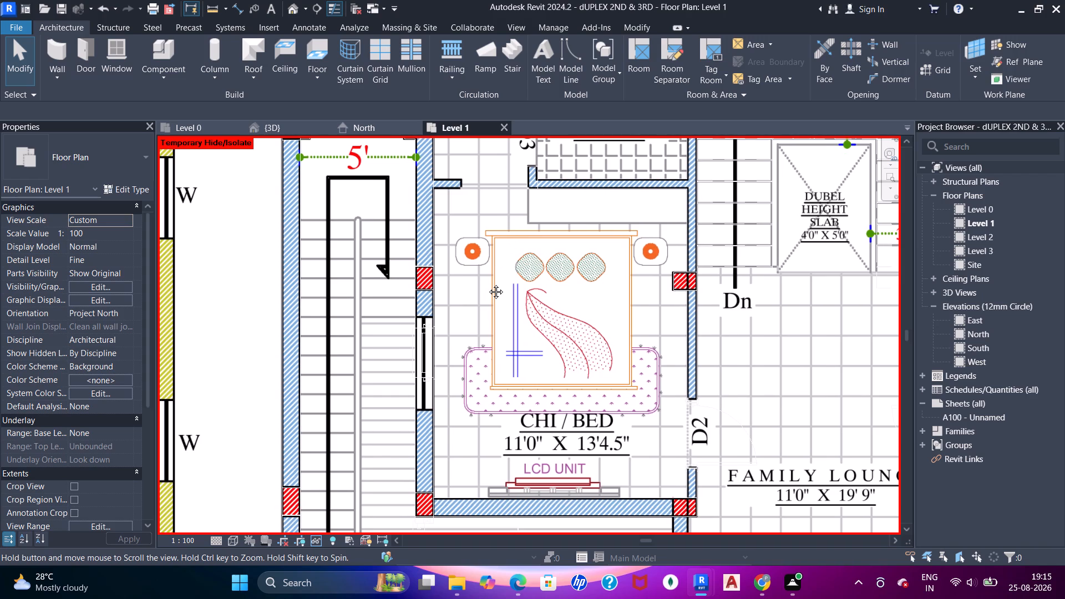
pyautogui.moveTo(488, 283); pyautogui.dragTo(489, 283, button='middle')
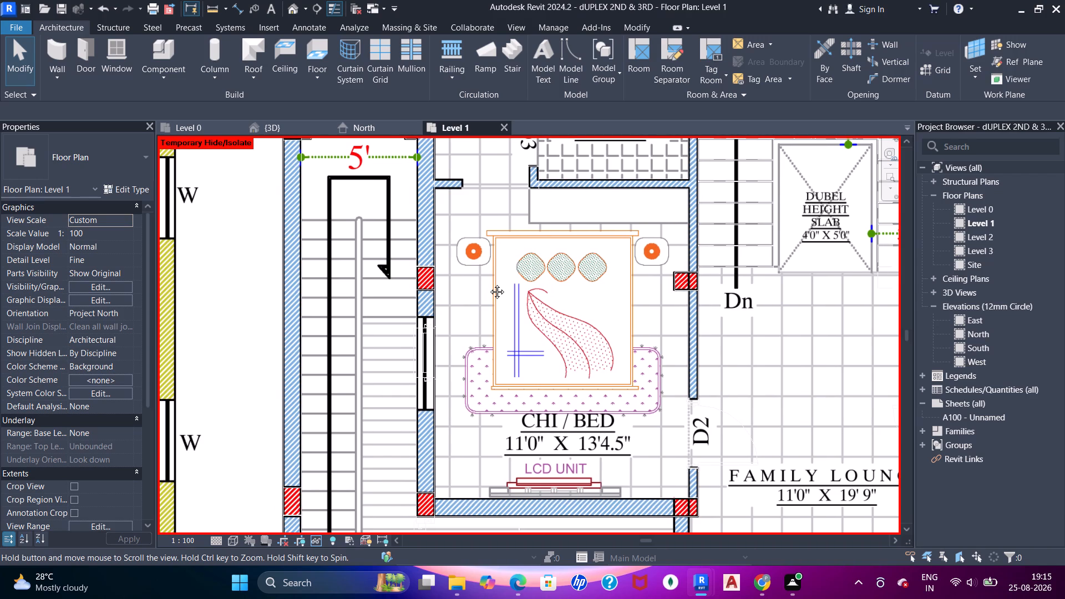
pyautogui.moveTo(489, 283); pyautogui.dragTo(498, 263, button='middle')
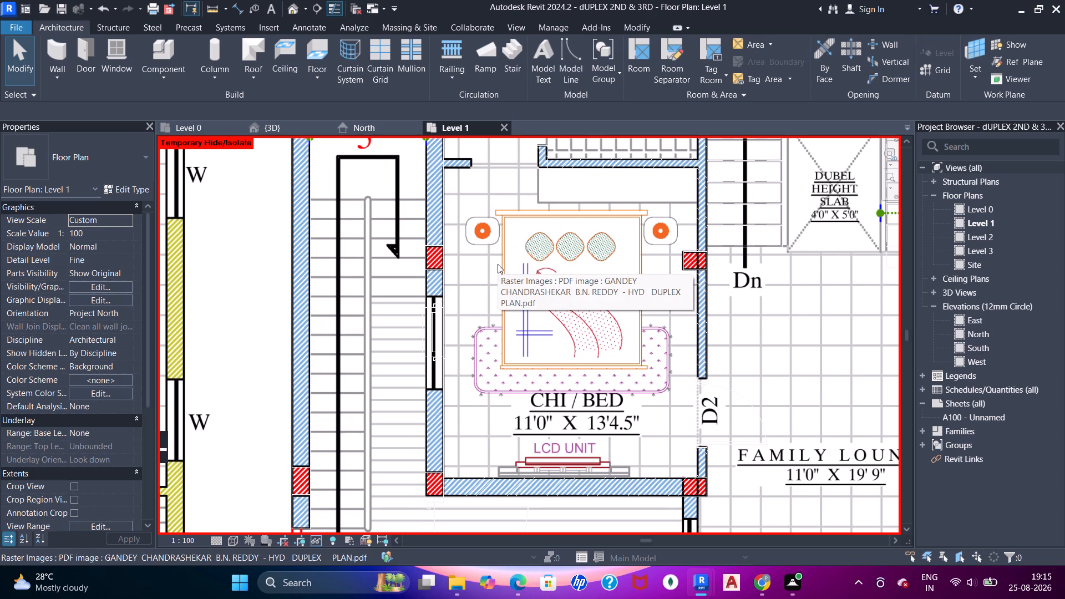
pyautogui.moveTo(498, 263); pyautogui.dragTo(500, 275, button='middle')
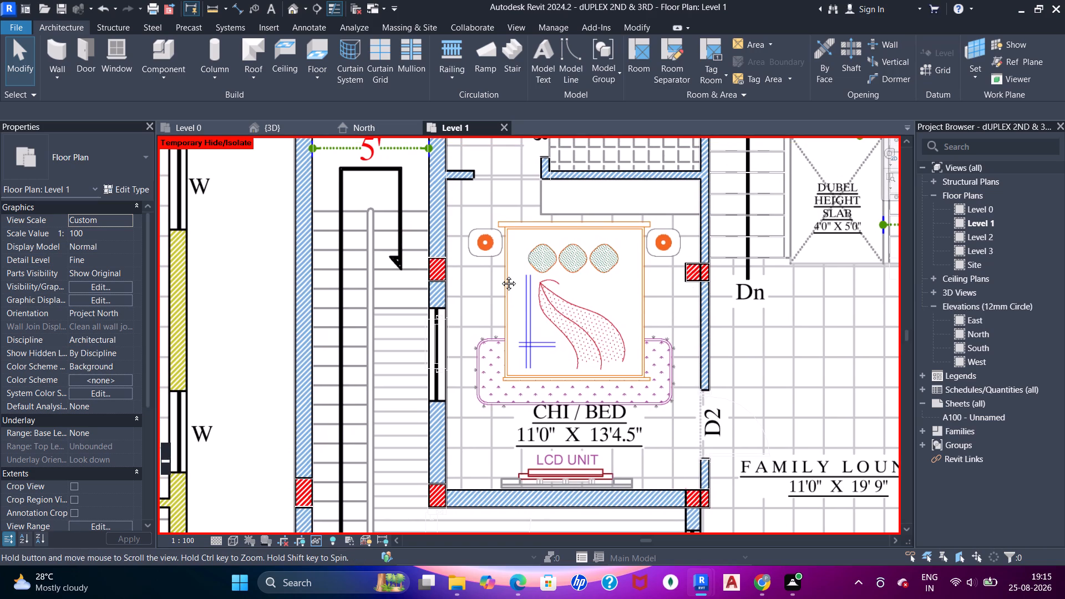
pyautogui.moveTo(500, 275); pyautogui.dragTo(500, 276, button='middle')
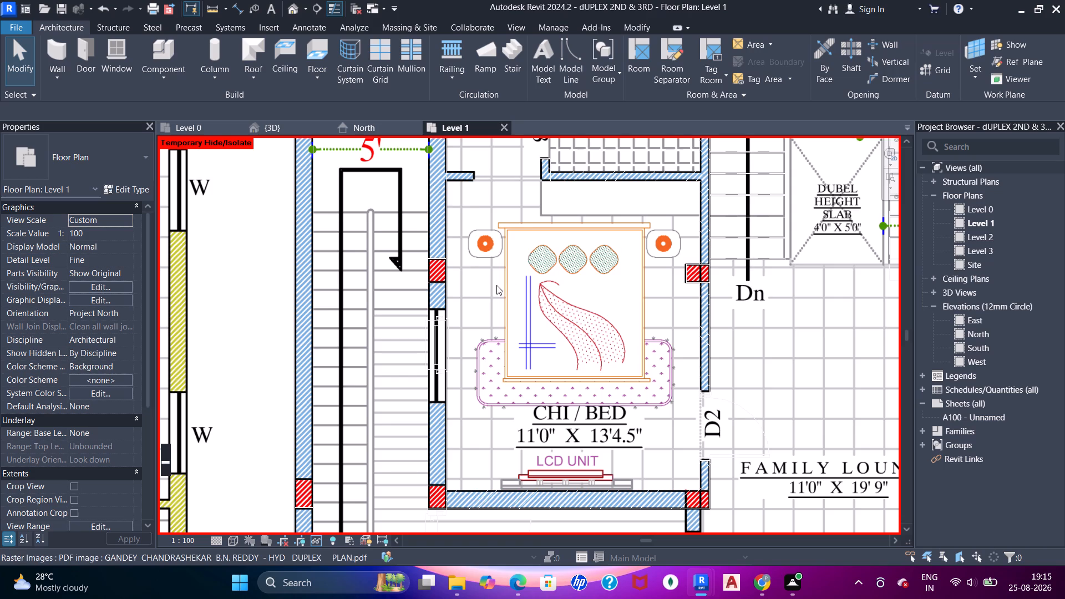
# Examine the duplex second and third floor drawings side by side, including the third floor's family lounge, dress and 7'0" x 9'3" wash room.
pyautogui.scroll(-6, 442, 320)
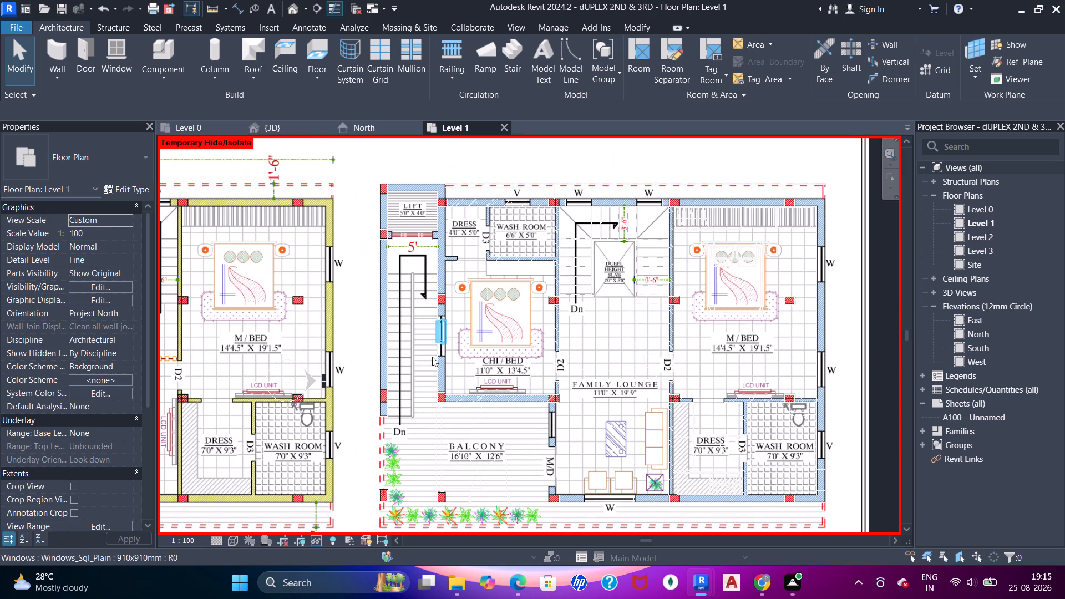
pyautogui.moveTo(432, 357); pyautogui.dragTo(614, 309, button='middle')
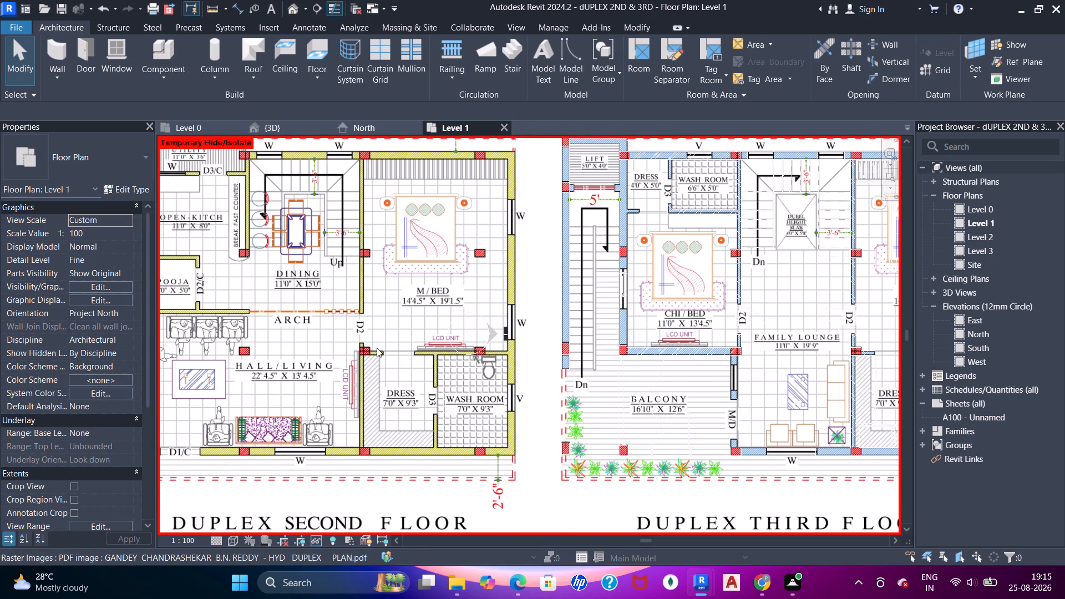
pyautogui.moveTo(388, 348); pyautogui.dragTo(433, 348, button='middle')
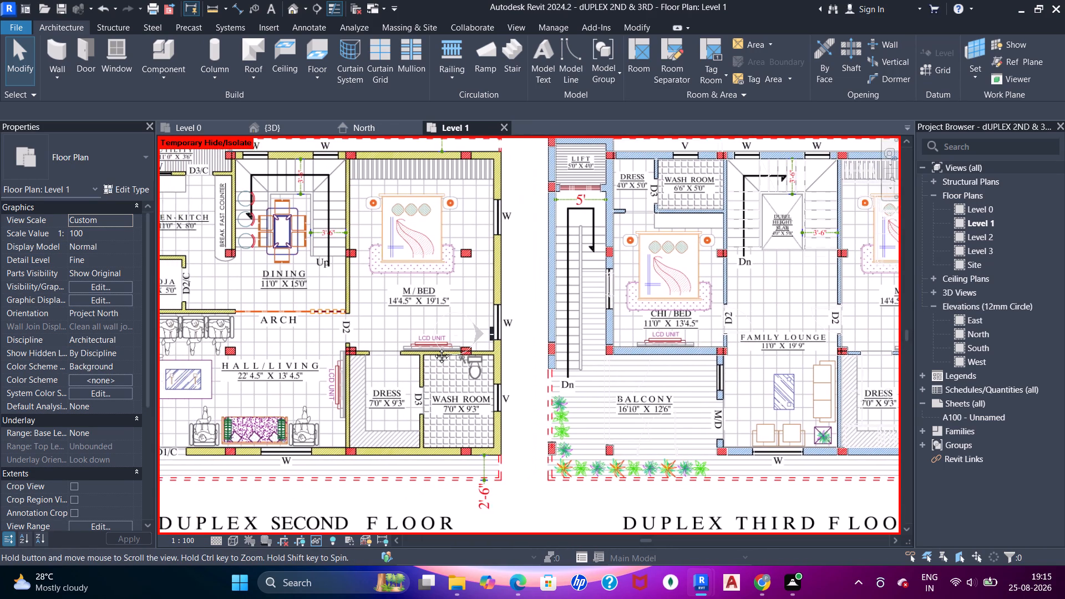
pyautogui.moveTo(433, 348); pyautogui.dragTo(256, 346, button='middle')
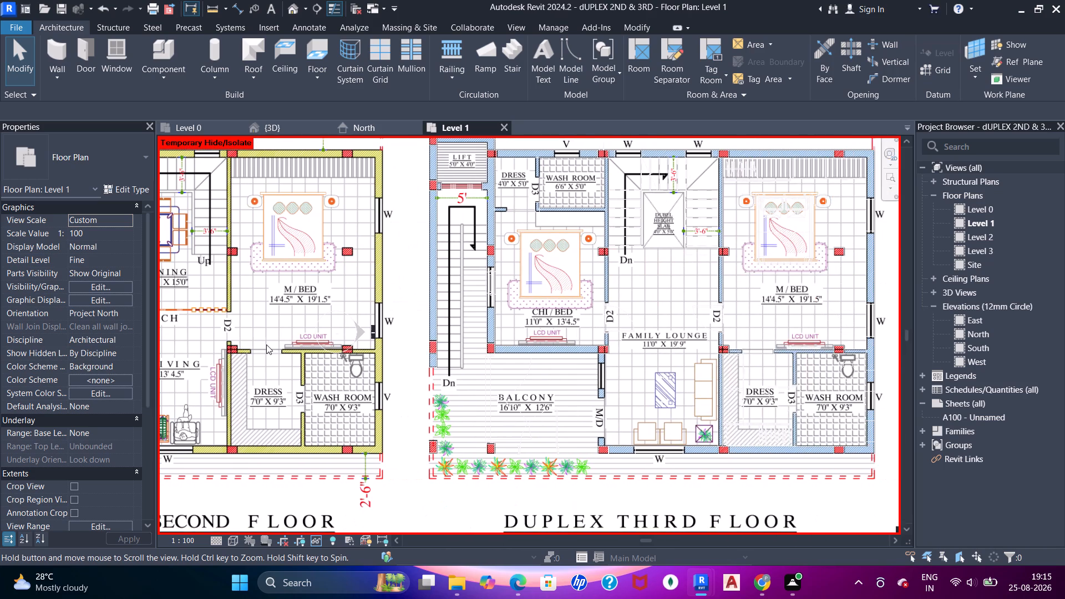
pyautogui.scroll(6, 736, 342)
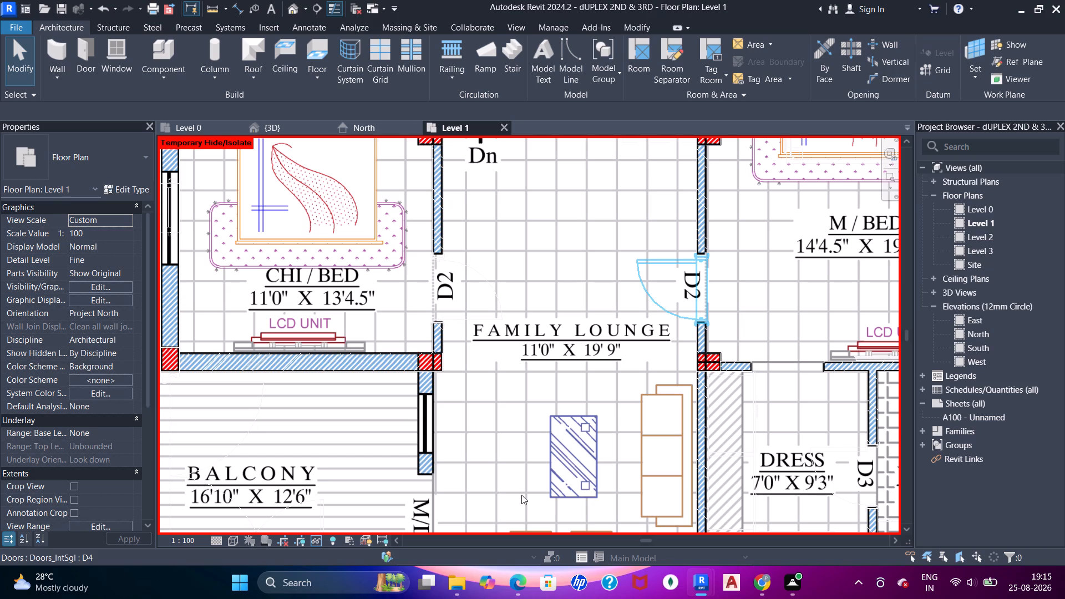
pyautogui.moveTo(519, 465); pyautogui.dragTo(433, 367, button='middle')
pyautogui.moveTo(672, 318); pyautogui.dragTo(588, 320, button='middle')
pyautogui.moveTo(650, 341); pyautogui.dragTo(626, 332, button='middle')
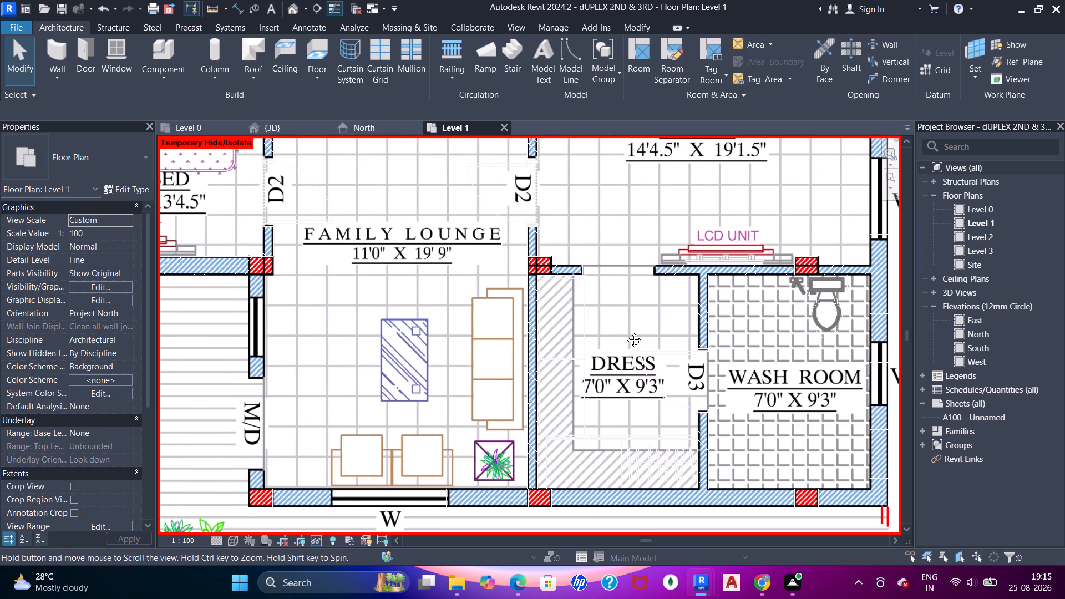
pyautogui.moveTo(626, 332); pyautogui.dragTo(558, 318, button='middle')
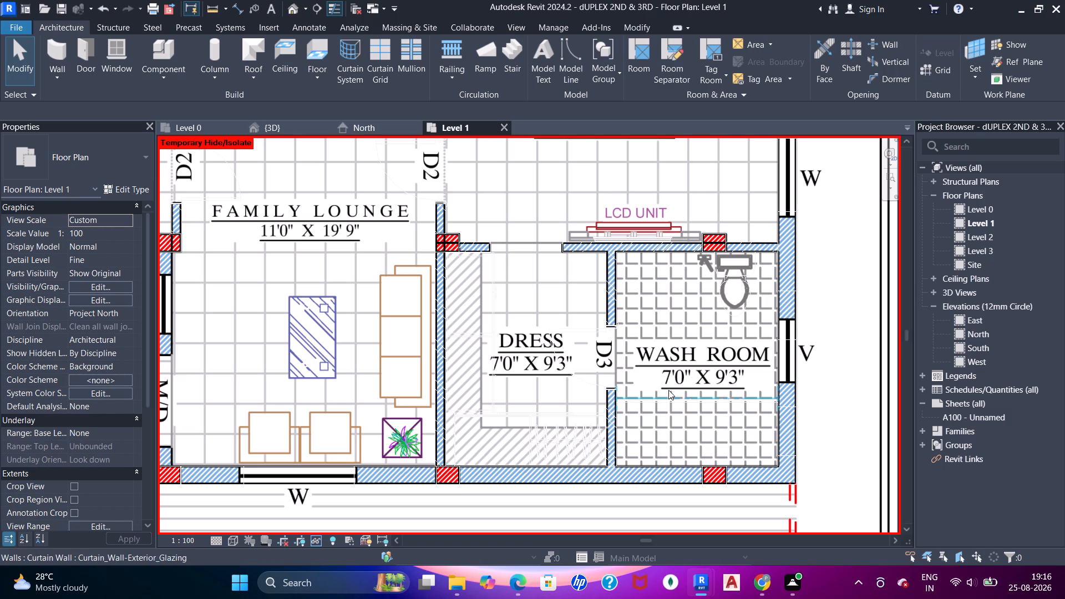
# Examine the third floor plan from the master bedroom's dress entrance and D2 door to the double-height slab and surrounding staircase.
pyautogui.moveTo(582, 306); pyautogui.dragTo(591, 377, button='middle')
pyautogui.moveTo(591, 377); pyautogui.dragTo(589, 405, button='middle')
pyautogui.scroll(-1, 521, 343)
pyautogui.scroll(4, 467, 341)
pyautogui.scroll(-1, 466, 341)
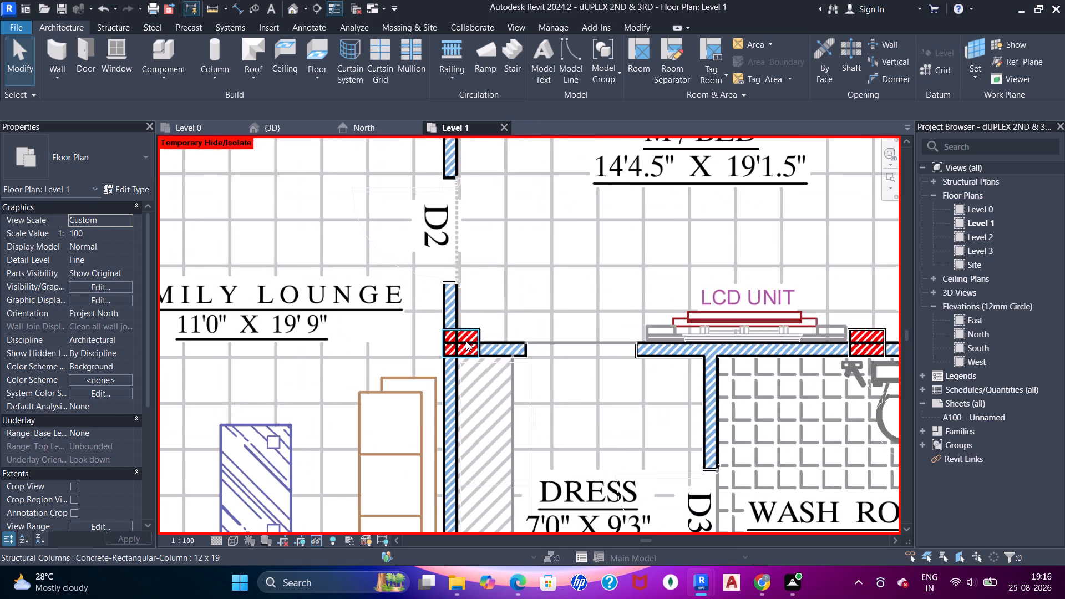
pyautogui.scroll(-1, 466, 341)
pyautogui.scroll(5, 490, 346)
pyautogui.scroll(-5, 496, 344)
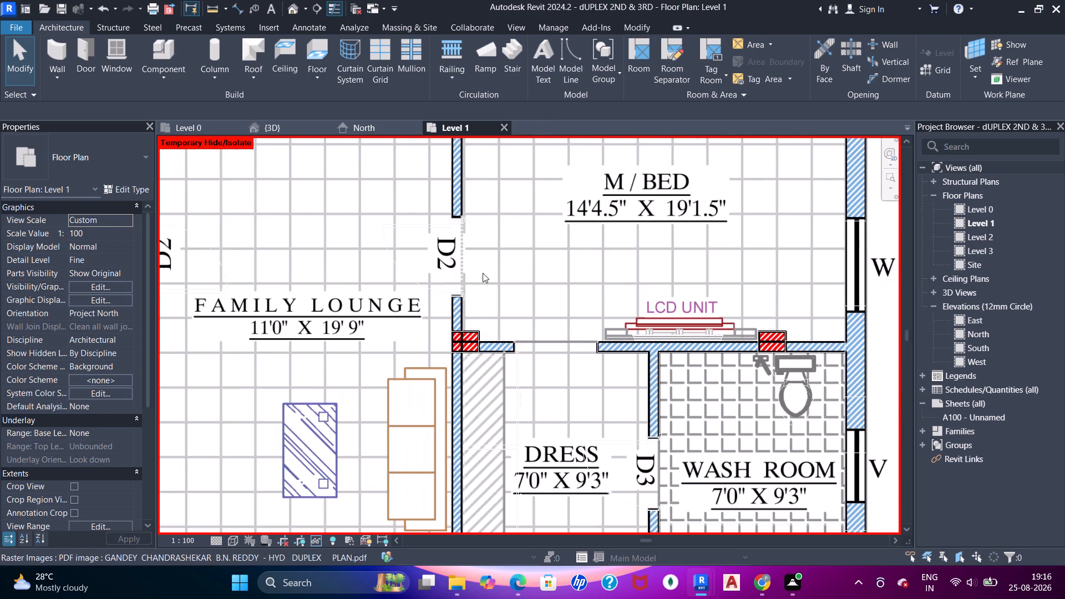
pyautogui.moveTo(478, 261); pyautogui.dragTo(547, 397, button='middle')
pyautogui.scroll(-2, 547, 248)
pyautogui.moveTo(562, 212); pyautogui.dragTo(627, 346, button='middle')
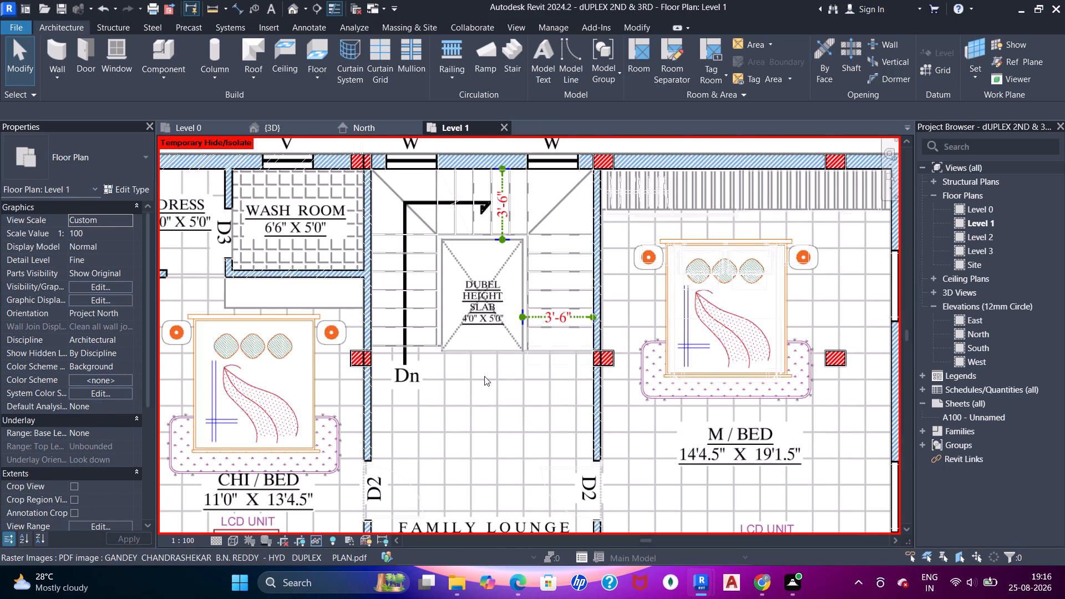
# Examine the third floor's family lounge furniture, the balcony with planters, and the overall layout around the lift, stairs and bedrooms.
pyautogui.moveTo(485, 402); pyautogui.dragTo(556, 240, button='middle')
pyautogui.scroll(-3, 481, 360)
pyautogui.moveTo(481, 362); pyautogui.dragTo(500, 297, button='middle')
pyautogui.scroll(3, 546, 381)
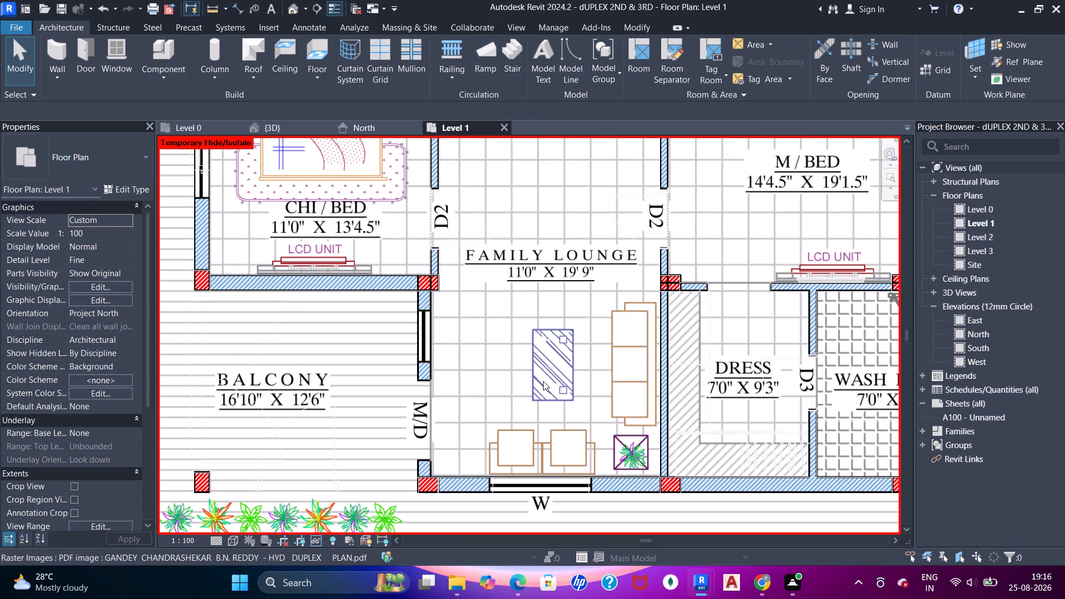
pyautogui.scroll(-3, 593, 364)
pyautogui.moveTo(588, 357); pyautogui.dragTo(537, 383, button='middle')
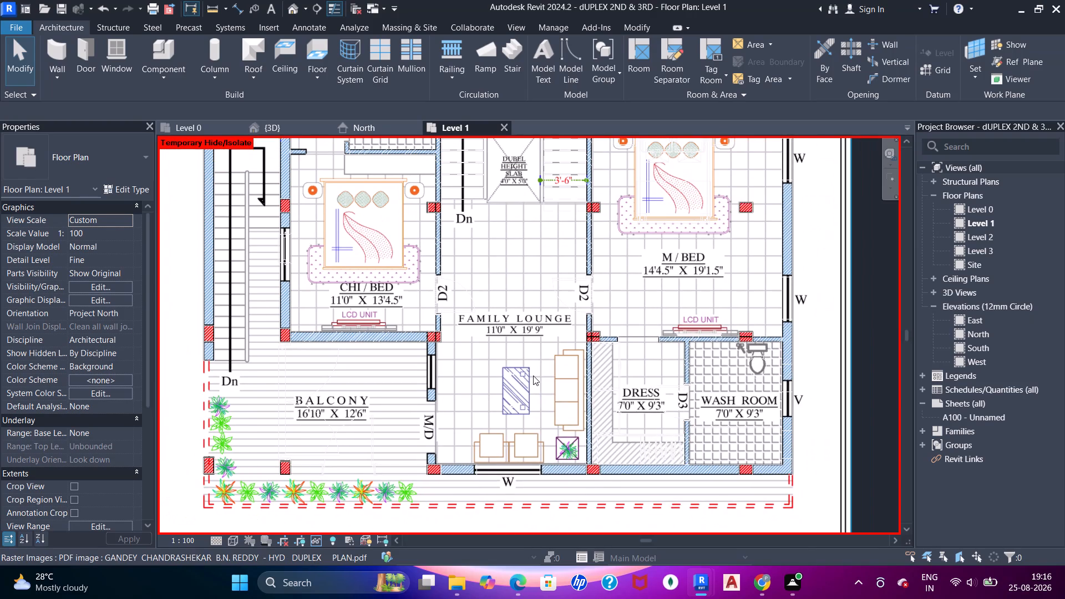
pyautogui.scroll(1, 533, 375)
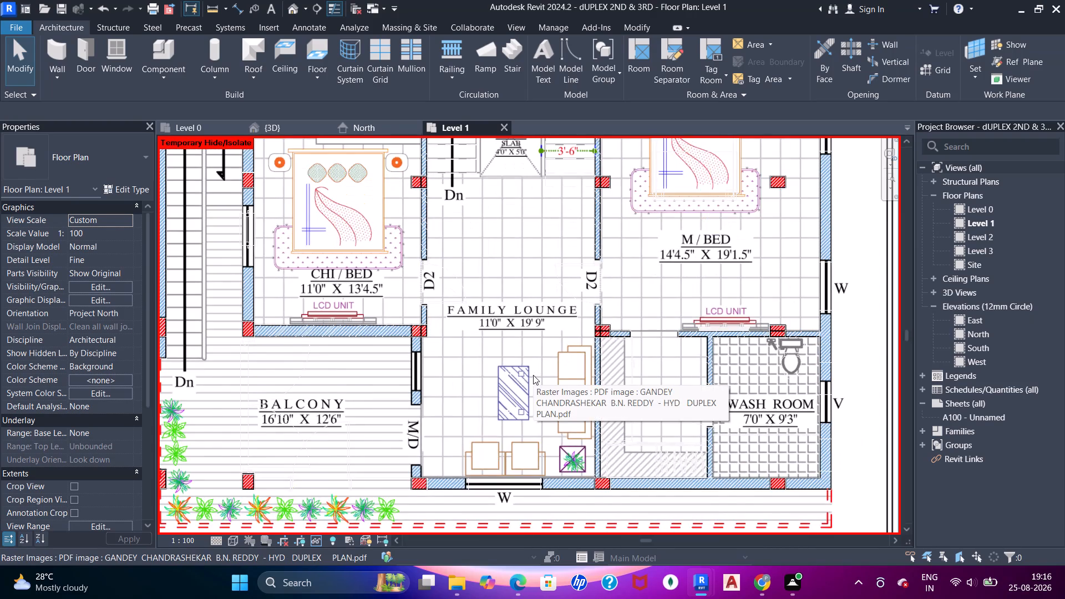
pyautogui.scroll(-1, 533, 374)
pyautogui.moveTo(537, 374); pyautogui.dragTo(581, 318, button='middle')
pyautogui.middleClick(581, 318)
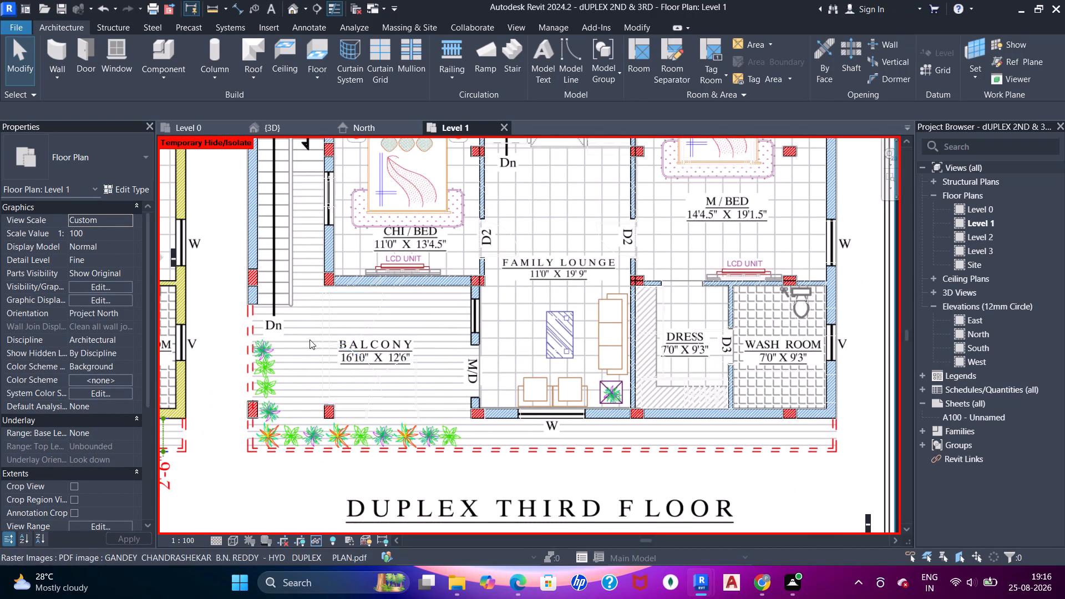
pyautogui.moveTo(310, 339); pyautogui.dragTo(359, 453, button='middle')
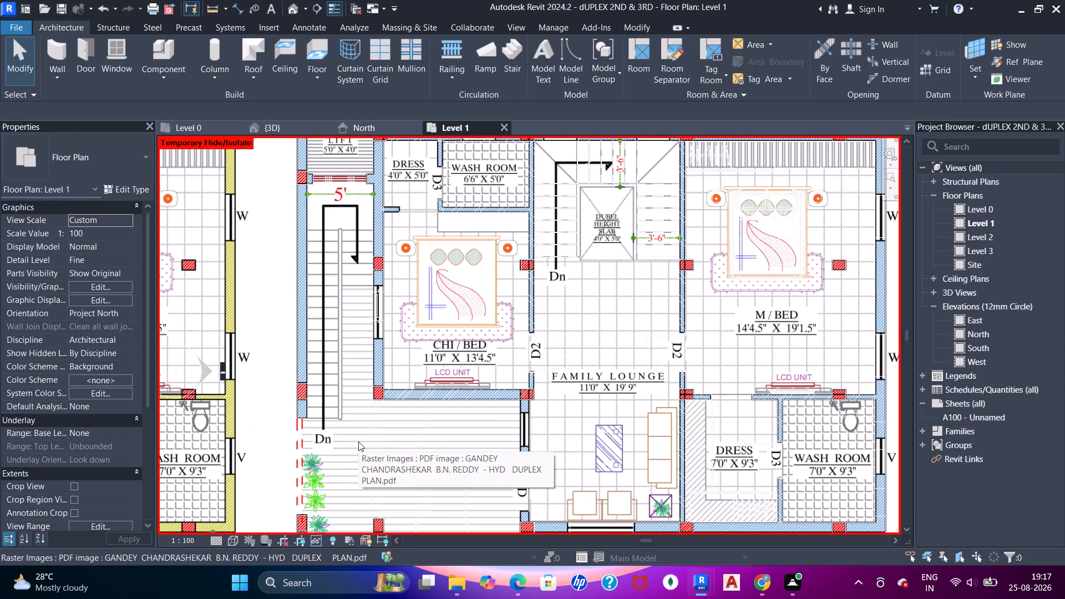
pyautogui.scroll(-1, 356, 438)
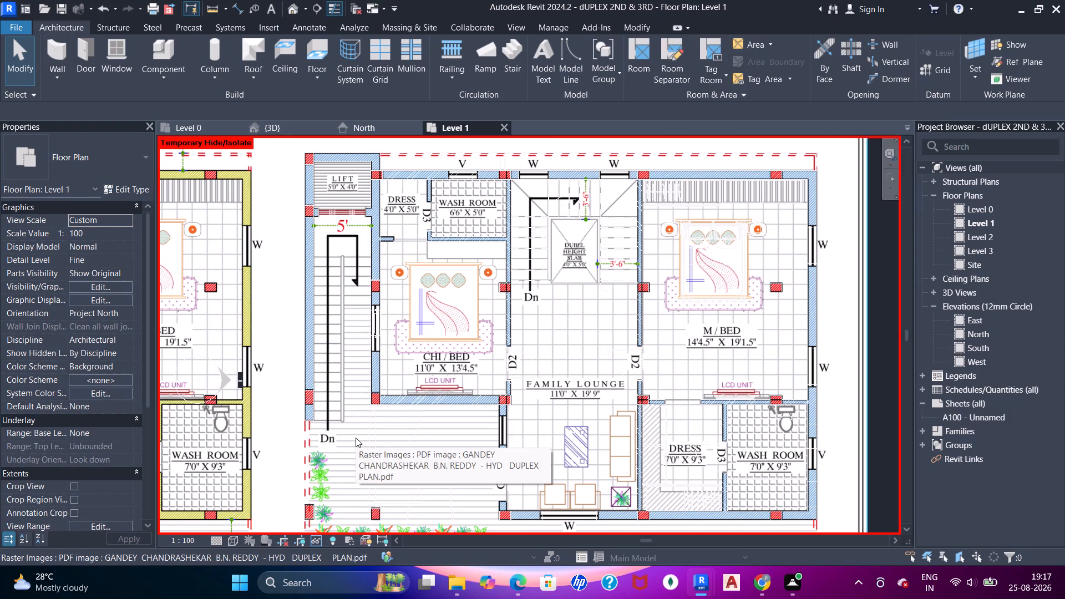
pyautogui.scroll(-1, 356, 438)
pyautogui.moveTo(352, 438); pyautogui.dragTo(353, 403, button='middle')
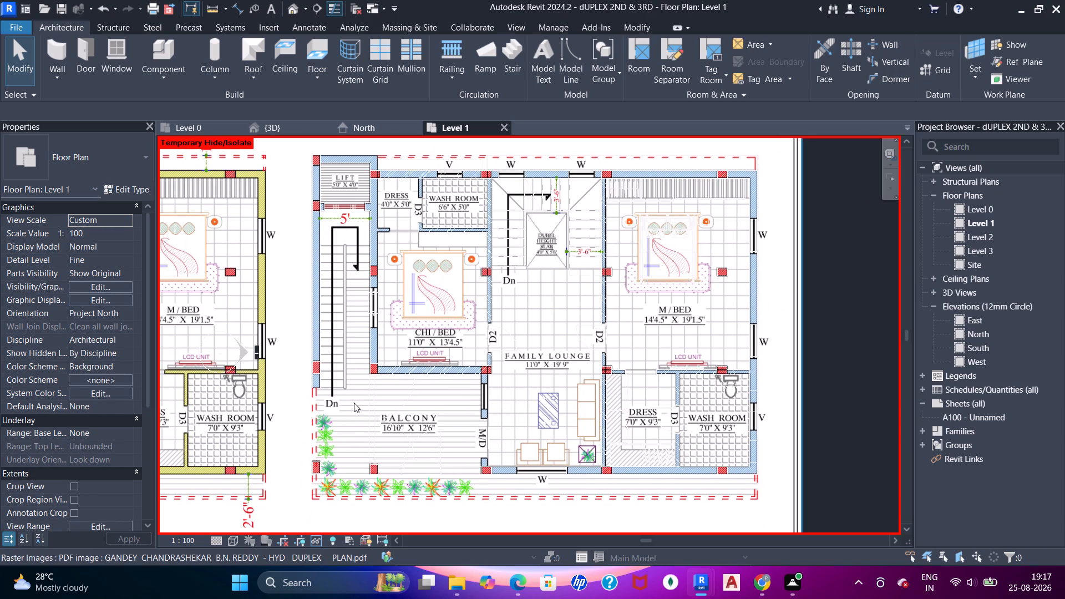
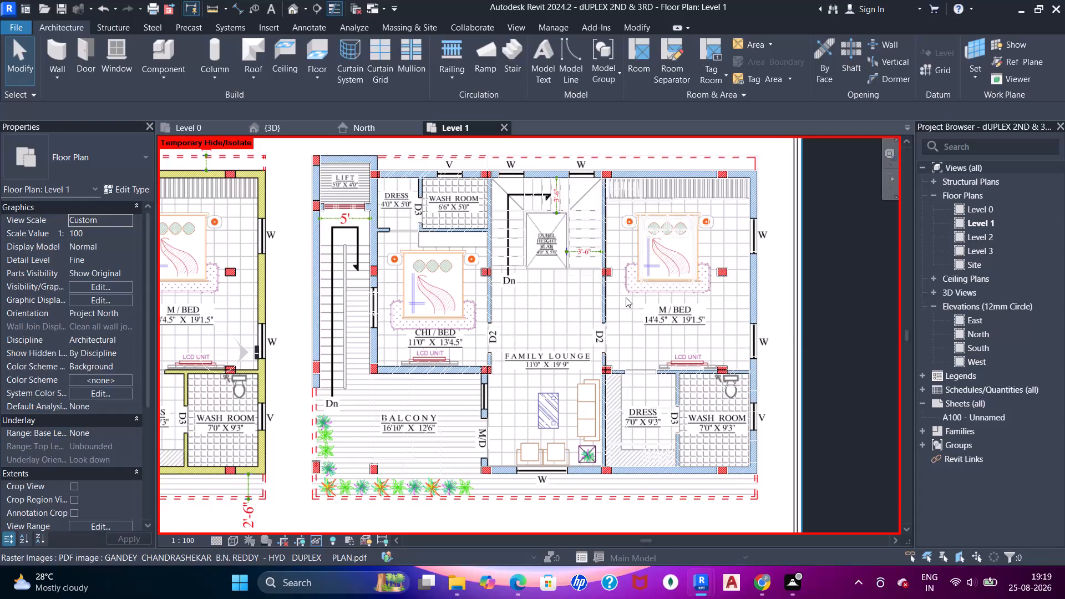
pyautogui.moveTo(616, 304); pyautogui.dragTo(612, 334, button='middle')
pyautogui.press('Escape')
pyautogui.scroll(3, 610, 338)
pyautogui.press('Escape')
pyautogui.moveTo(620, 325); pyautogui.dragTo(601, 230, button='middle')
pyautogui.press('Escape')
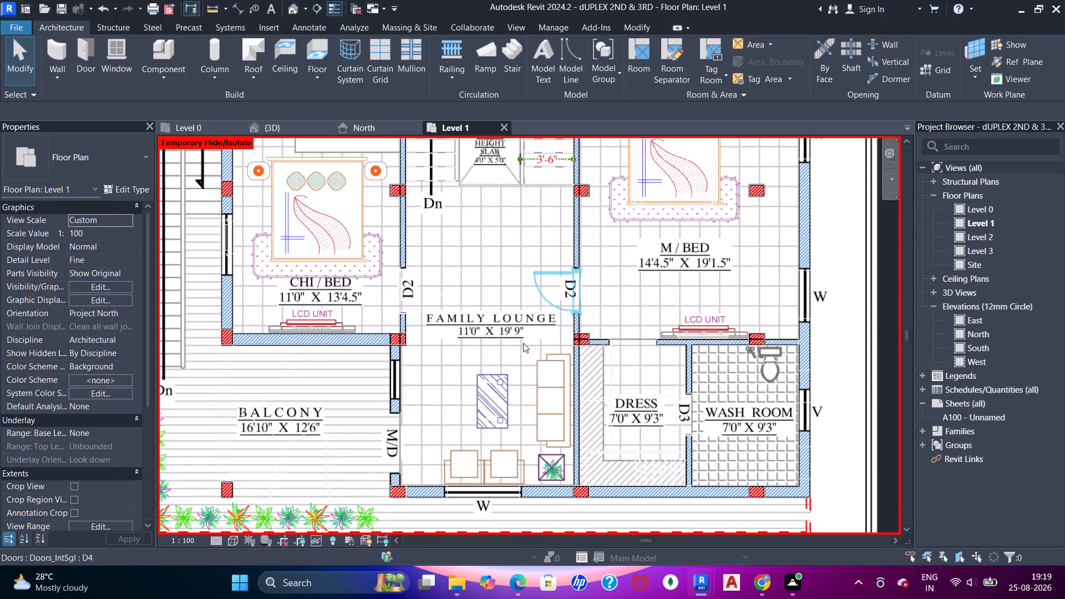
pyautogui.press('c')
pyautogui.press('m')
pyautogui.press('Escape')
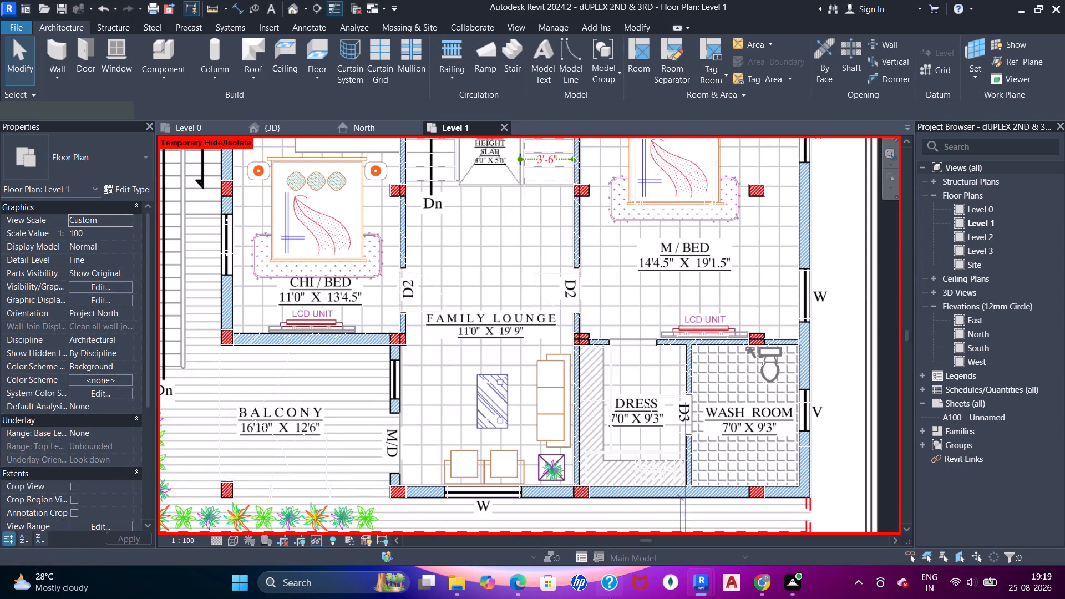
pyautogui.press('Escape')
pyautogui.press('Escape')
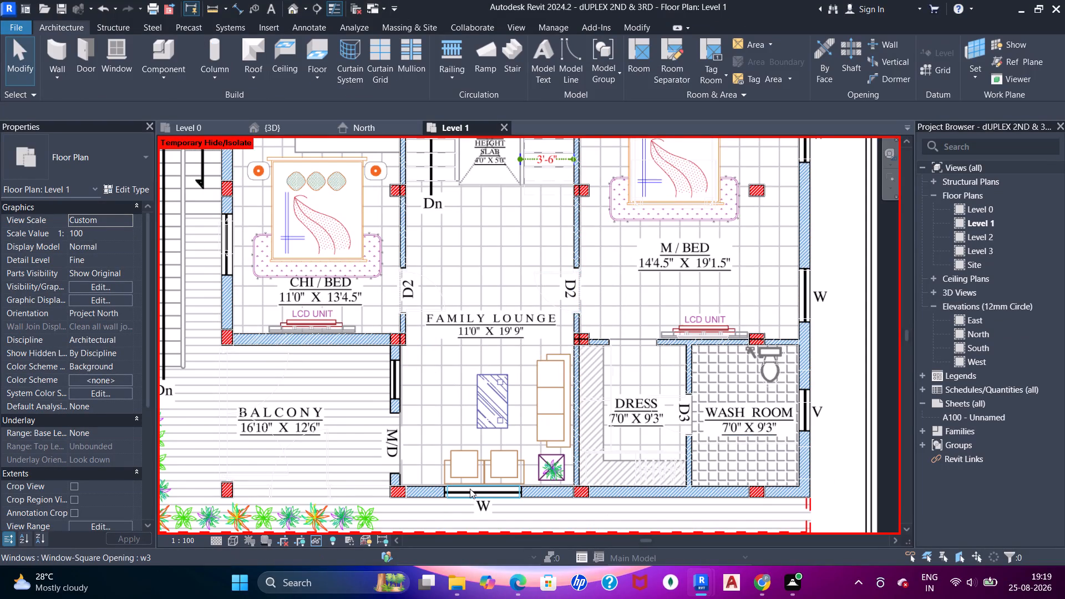
# Place a rotated Modern_Couch_11512 over the three-seat sofa outline along the family lounge's dress-side wall.
pyautogui.press('c')
pyautogui.press('m')
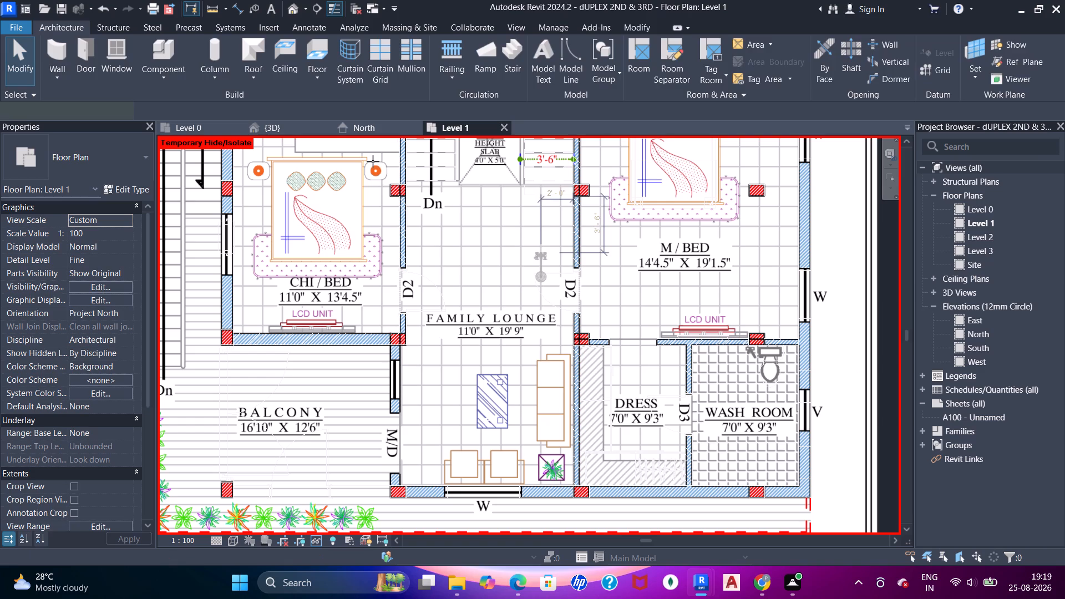
pyautogui.click(110, 149)
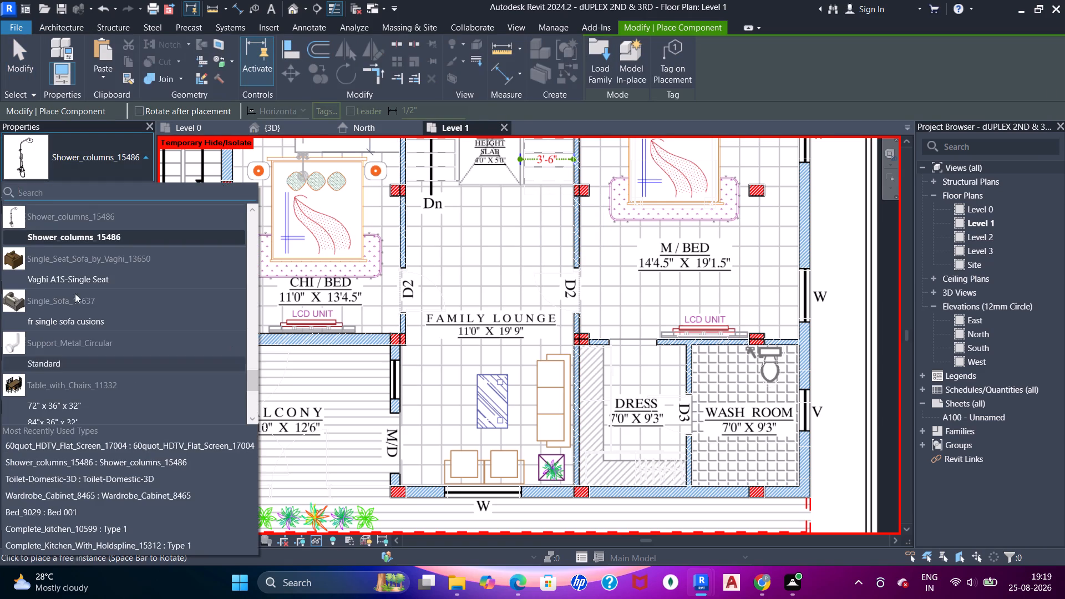
pyautogui.scroll(-2, 90, 282)
pyautogui.scroll(1, 78, 272)
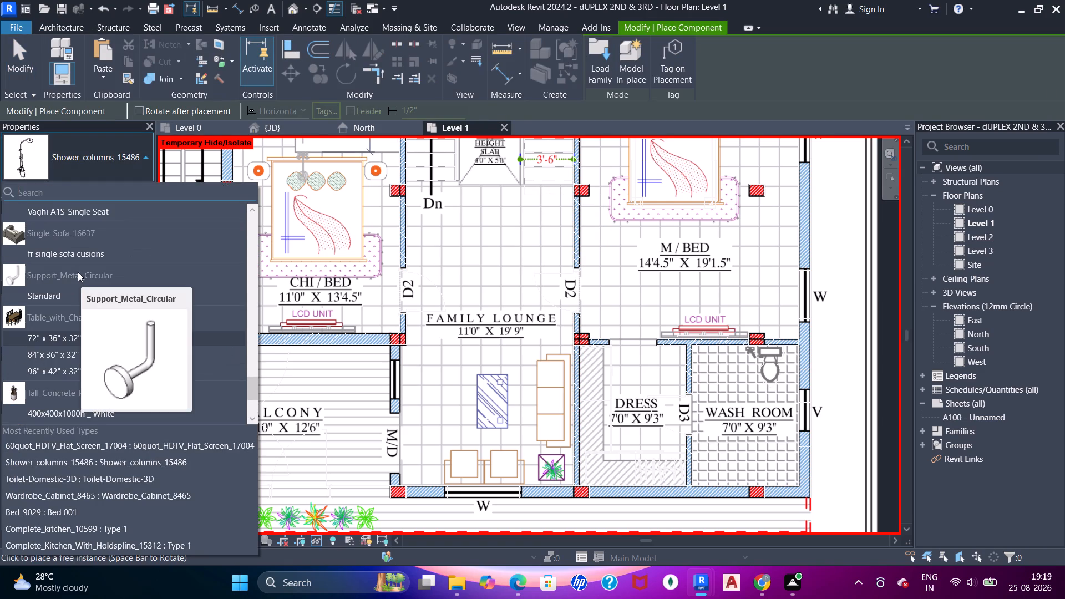
pyautogui.scroll(-5, 78, 272)
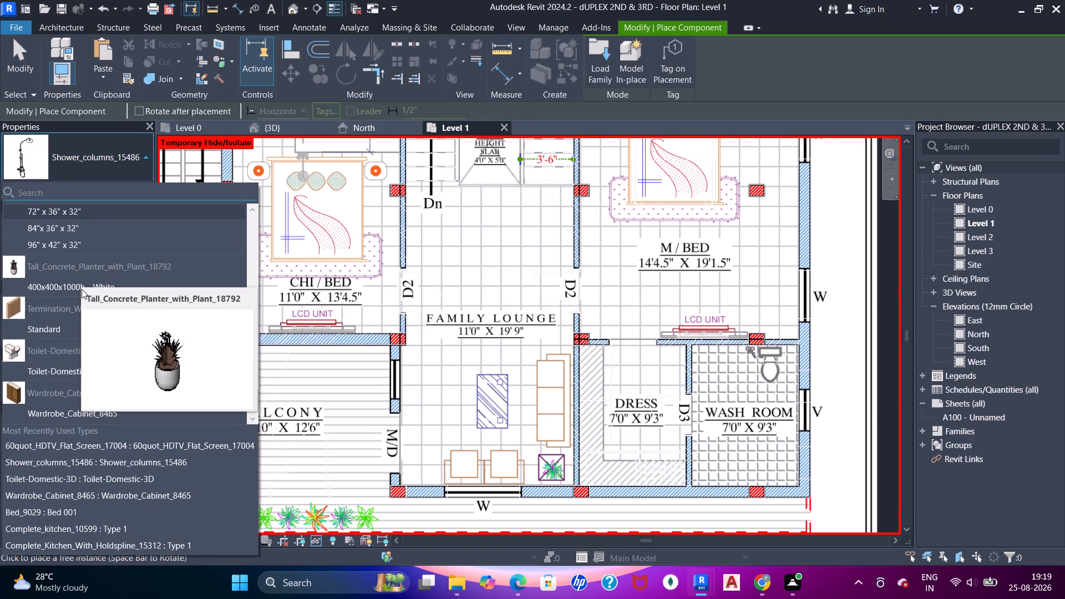
pyautogui.scroll(12, 82, 290)
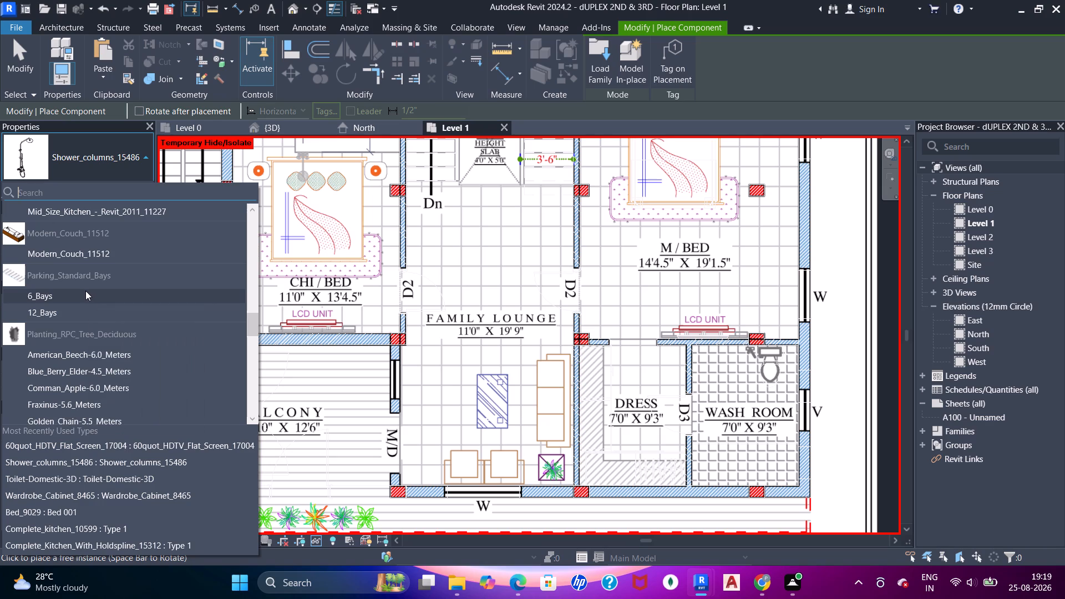
pyautogui.click(89, 251)
pyautogui.scroll(5, 481, 404)
pyautogui.moveTo(531, 409); pyautogui.dragTo(428, 291, button='middle')
pyautogui.press('space')
pyautogui.press('space')
pyautogui.press('space')
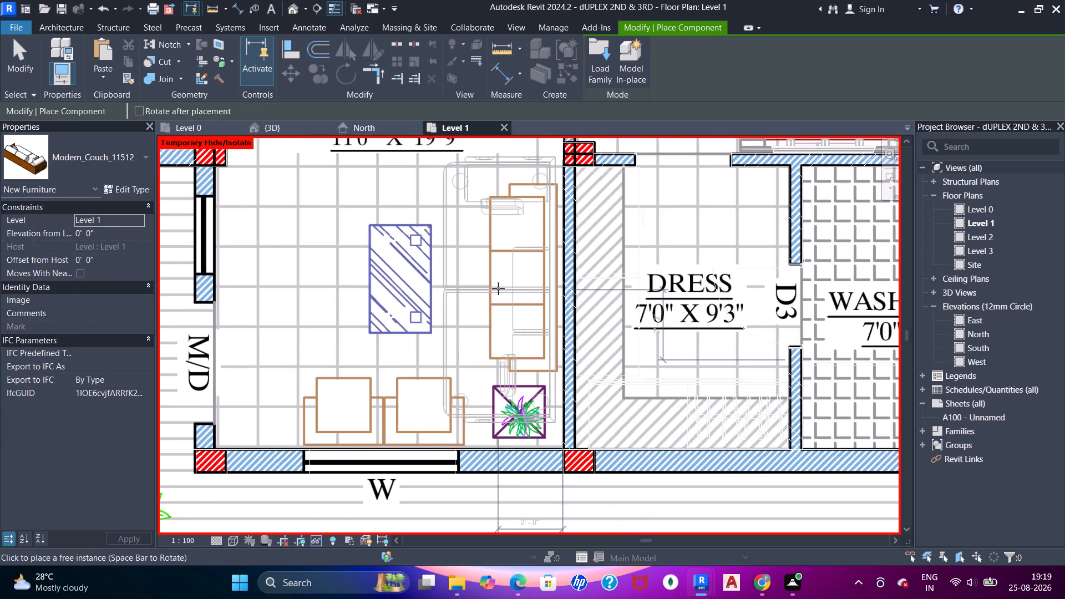
pyautogui.scroll(-1, 498, 288)
pyautogui.moveTo(506, 312); pyautogui.dragTo(503, 258, button='middle')
pyautogui.moveTo(501, 259); pyautogui.dragTo(531, 372, button='middle')
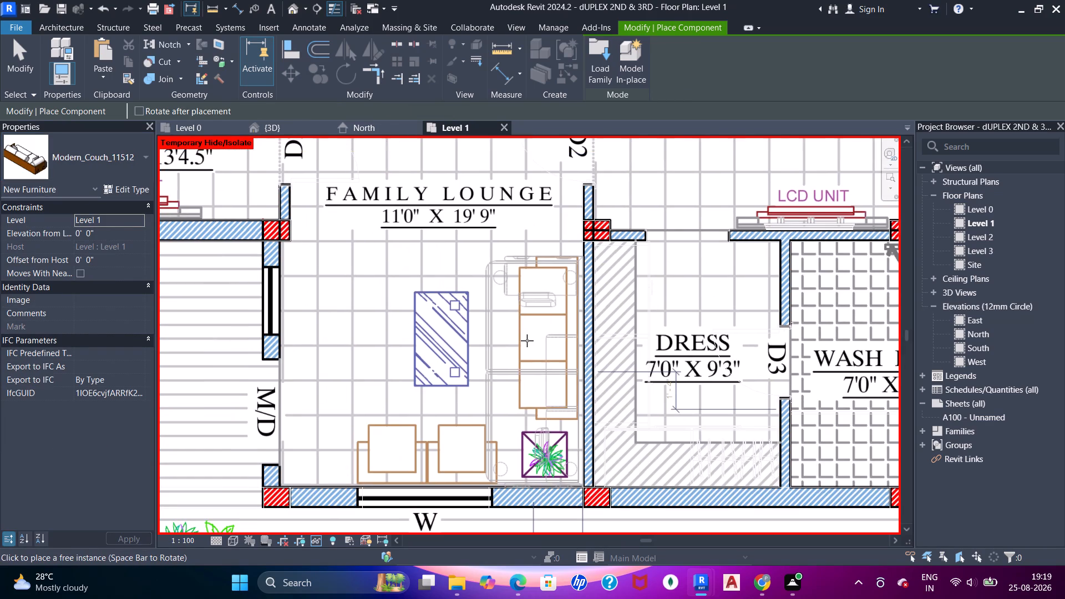
pyautogui.click(532, 299)
pyautogui.scroll(-2, 532, 299)
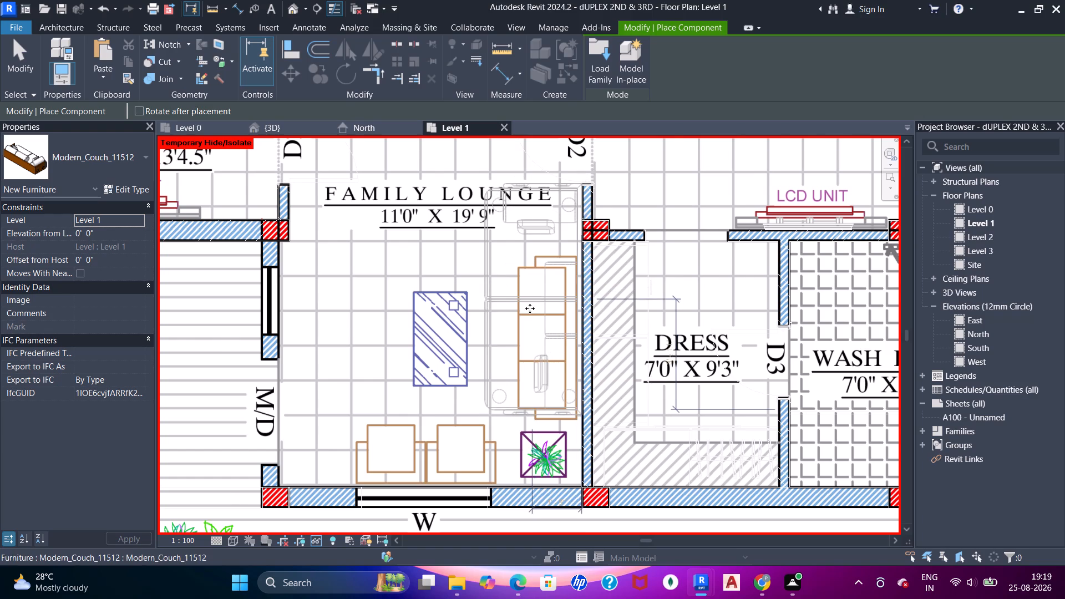
pyautogui.middleClick(530, 308)
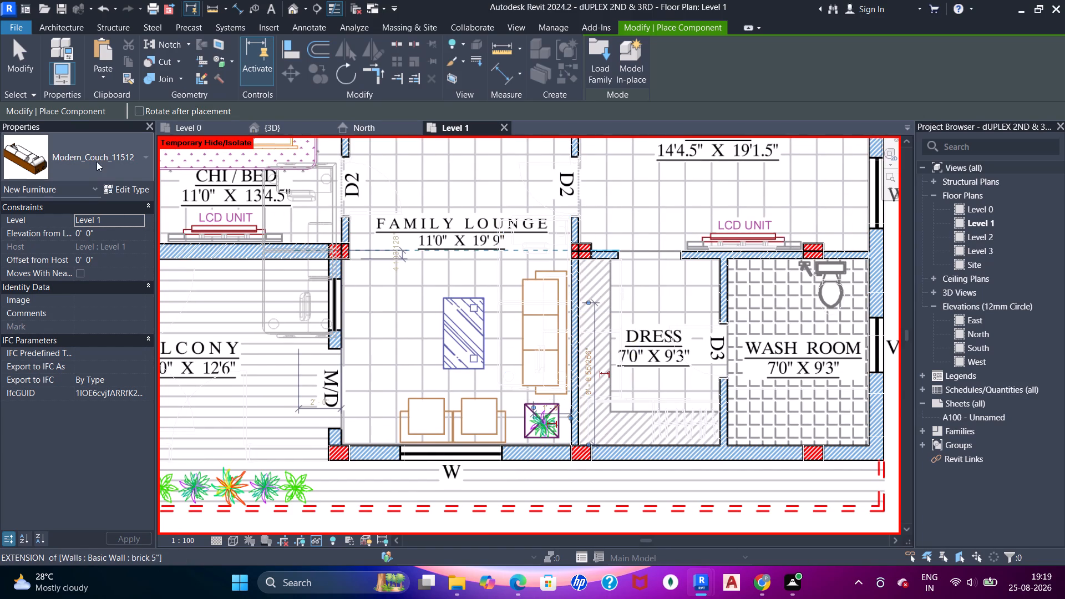
# Place a rotated Vaghi A3S-Triple Seat sofa over the two armchair outlines beside the family lounge's W window.
pyautogui.click(80, 158)
pyautogui.scroll(3, 32, 288)
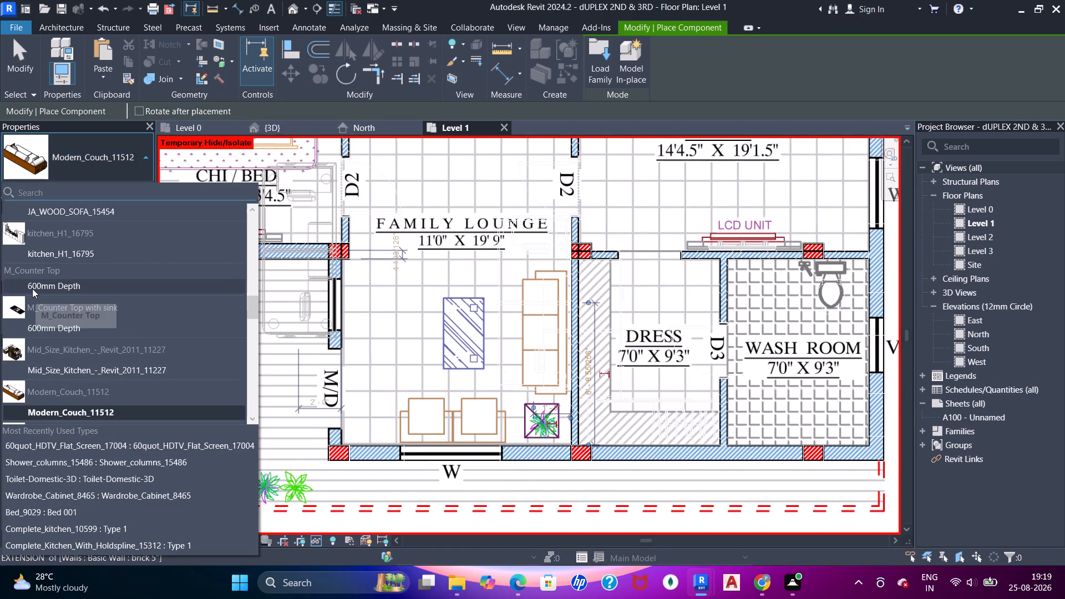
pyautogui.scroll(4, 32, 288)
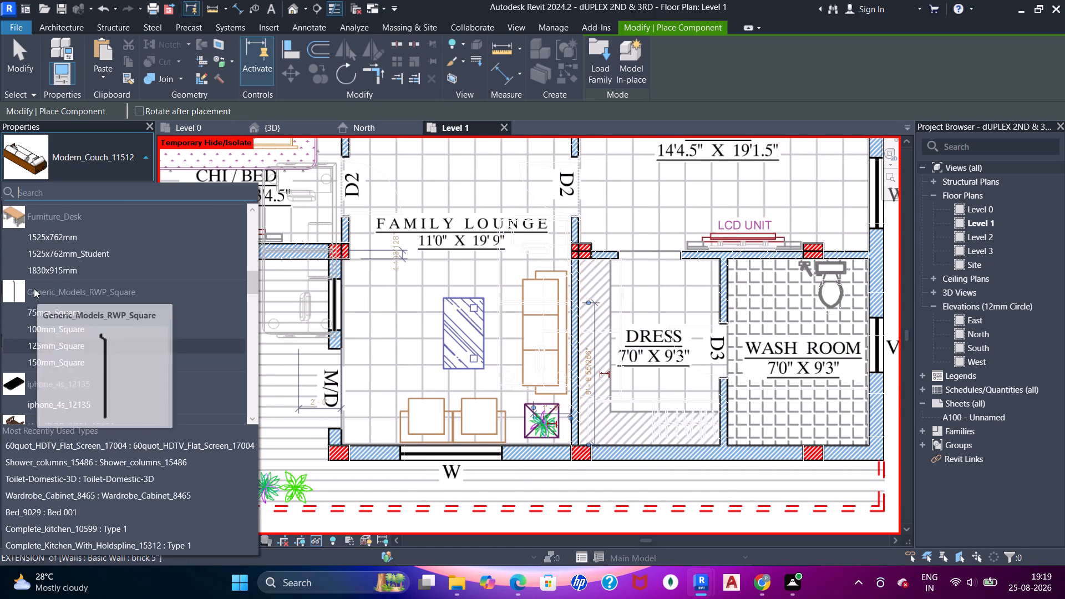
pyautogui.scroll(4, 34, 288)
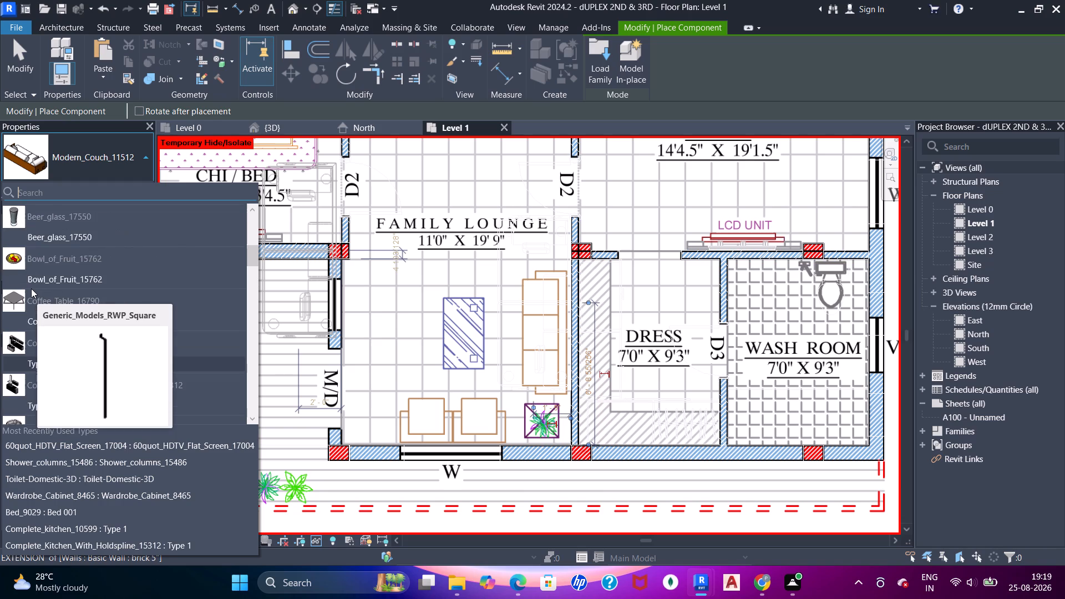
pyautogui.scroll(2, 44, 295)
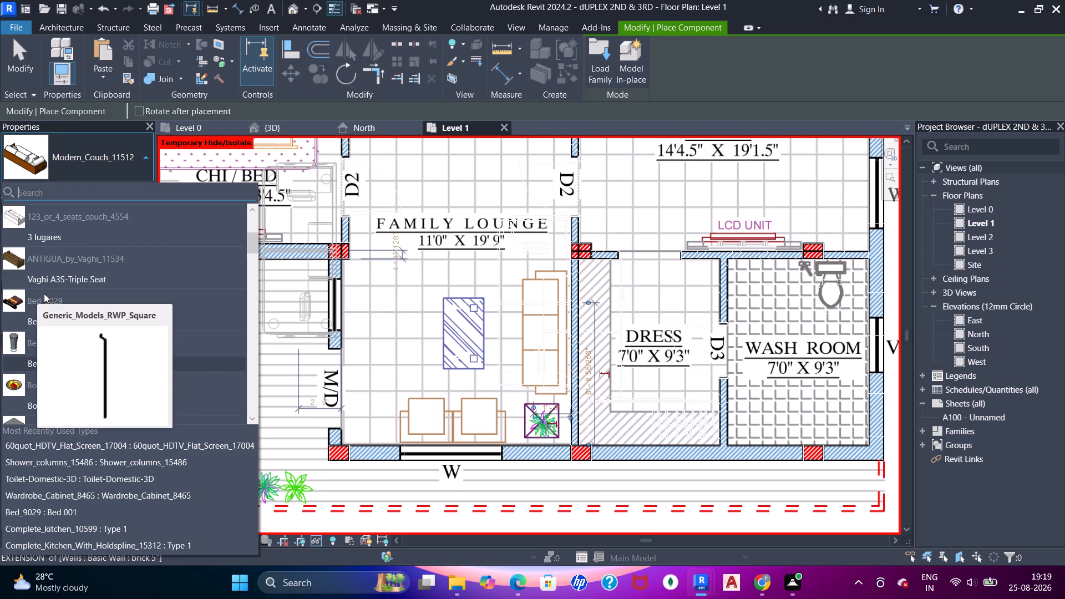
pyautogui.click(54, 282)
pyautogui.scroll(4, 565, 458)
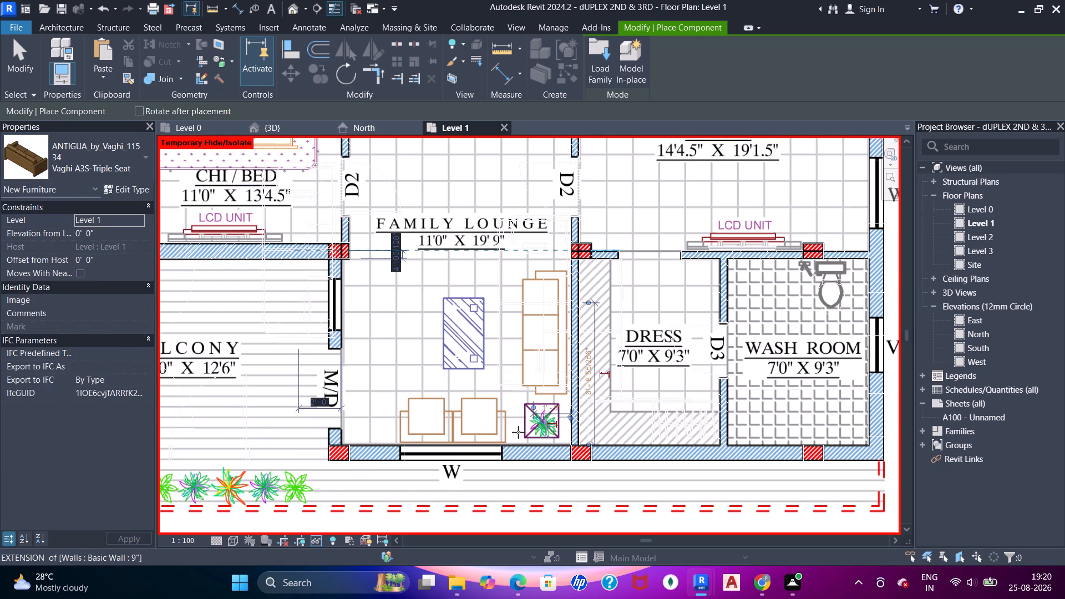
pyautogui.moveTo(518, 430); pyautogui.dragTo(556, 382, button='middle')
pyautogui.press('space')
pyautogui.press('space')
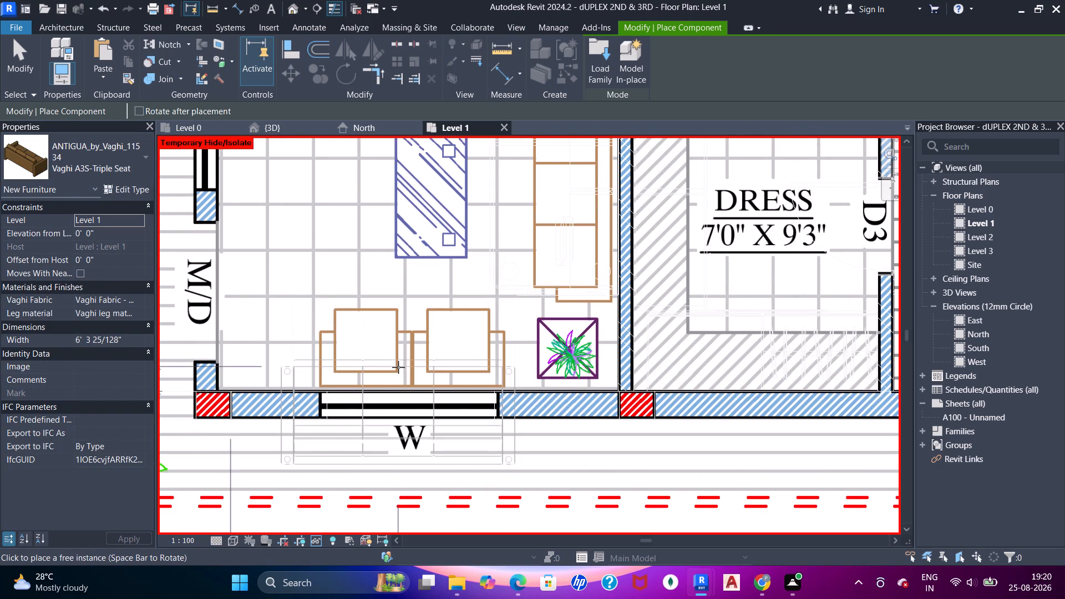
pyautogui.moveTo(395, 326); pyautogui.dragTo(400, 302, button='middle')
pyautogui.scroll(3, 400, 301)
pyautogui.moveTo(403, 293); pyautogui.dragTo(414, 313, button='middle')
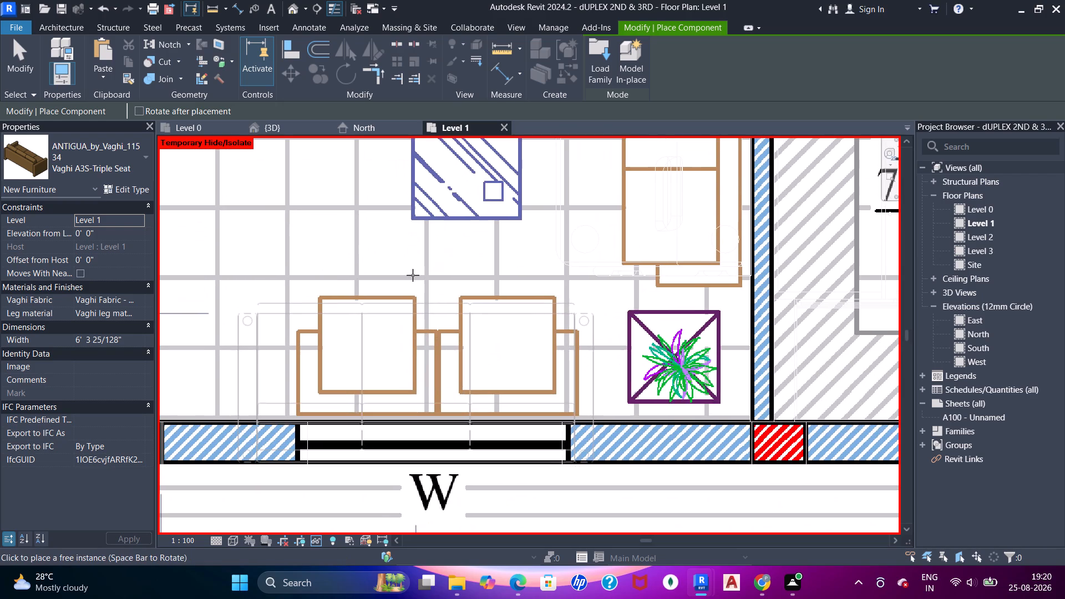
pyautogui.click(398, 262)
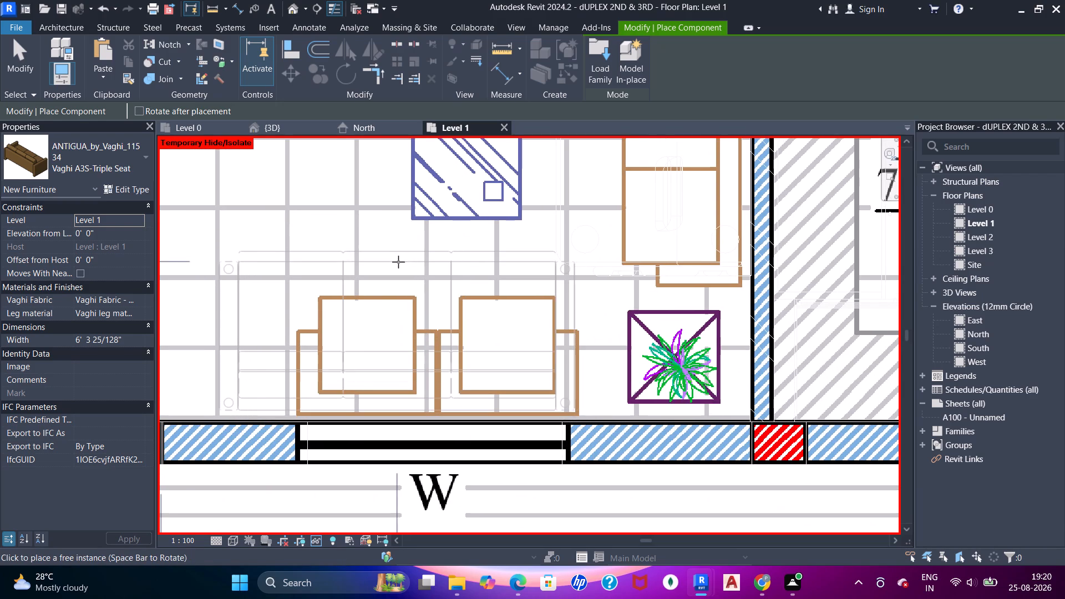
pyautogui.scroll(-3, 399, 265)
pyautogui.moveTo(404, 258); pyautogui.dragTo(409, 269, button='middle')
pyautogui.press('Escape')
pyautogui.press('Escape')
# Nudge the Vaghi triple-seat sofa down closer to the family lounge's window wall.
pyautogui.scroll(4, 353, 363)
pyautogui.press('Escape')
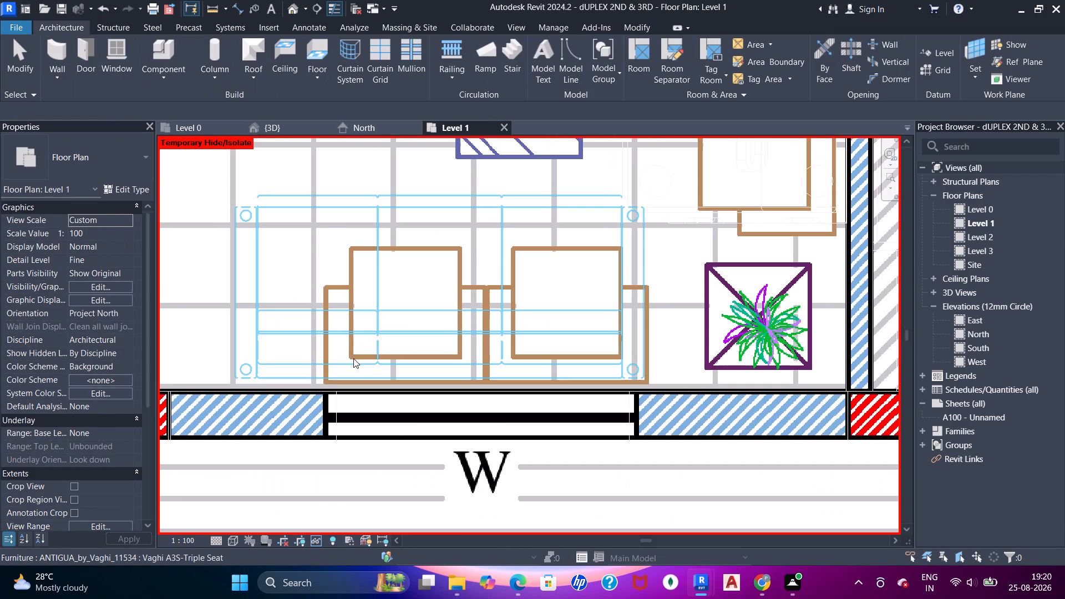
pyautogui.press('Escape')
pyautogui.press('Escape')
pyautogui.press('Escape')
pyautogui.press('Escape')
pyautogui.press('Escape')
pyautogui.click(372, 366)
pyautogui.press('Down')
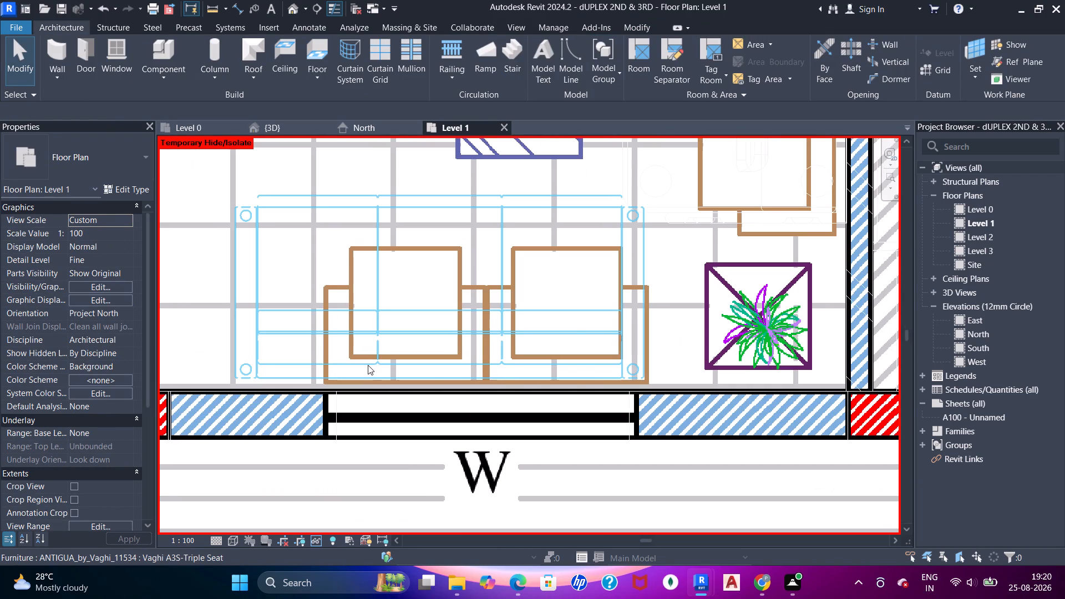
pyautogui.press('Down')
pyautogui.click(372, 361)
pyautogui.press('Down')
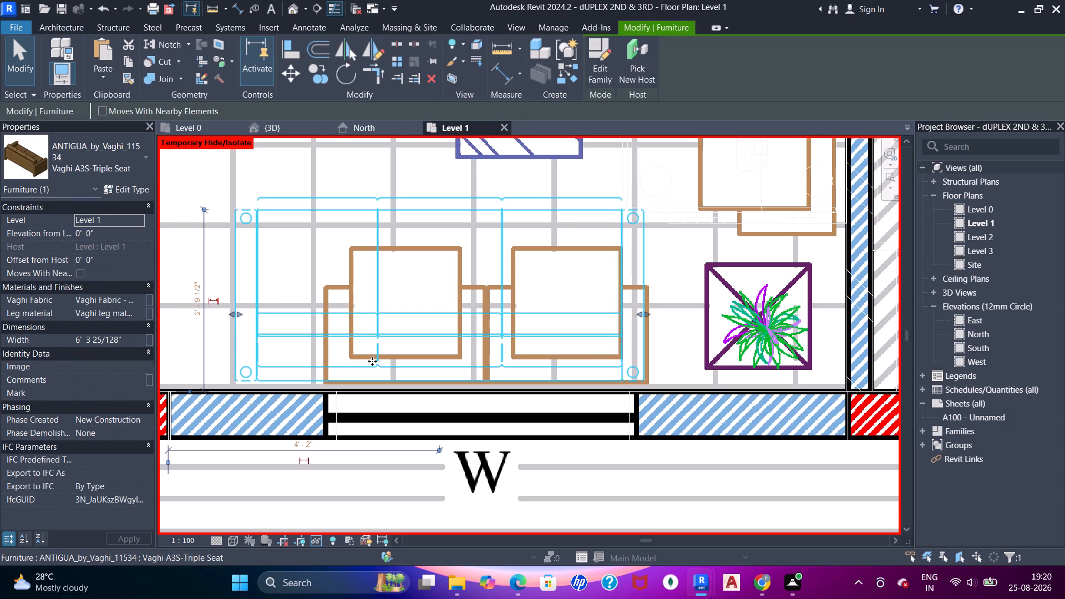
pyautogui.press('Down')
pyautogui.press('Down')
pyautogui.scroll(-4, 375, 362)
pyautogui.press('Escape')
pyautogui.scroll(-4, 483, 326)
pyautogui.moveTo(513, 260); pyautogui.dragTo(514, 283, button='middle')
pyautogui.press('Escape')
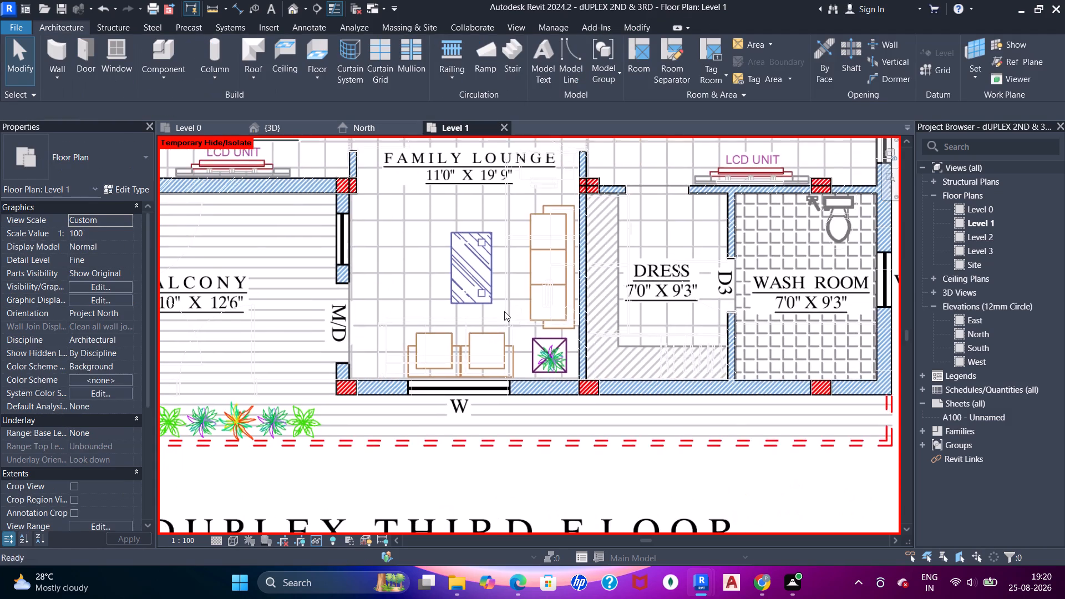
# Nudge the Vaghi triple-seat sofa sideways toward the planter in the family lounge's corner.
pyautogui.scroll(4, 504, 311)
pyautogui.click(503, 376)
pyautogui.scroll(4, 510, 362)
pyautogui.press('Right')
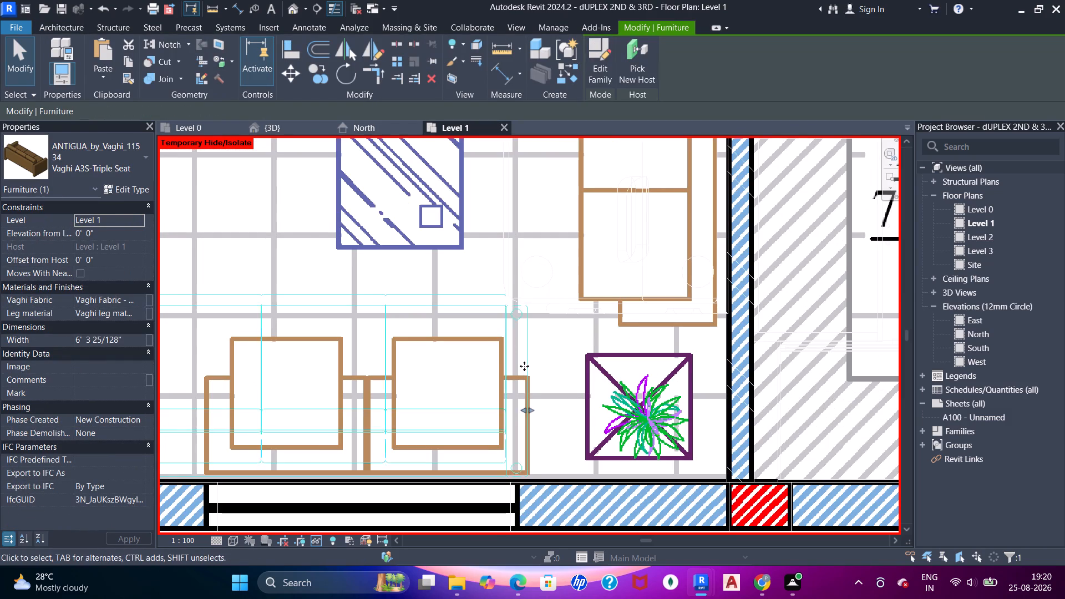
pyautogui.press('Right')
pyautogui.press('Right')
pyautogui.press('Right')
pyautogui.press('Right')
pyautogui.press('Right')
# Stretch the planter-side end of the Vaghi triple-seat sofa to a width of about 6' 6".
pyautogui.scroll(-5, 522, 364)
pyautogui.moveTo(501, 337); pyautogui.dragTo(509, 348, button='middle')
pyautogui.scroll(4, 554, 403)
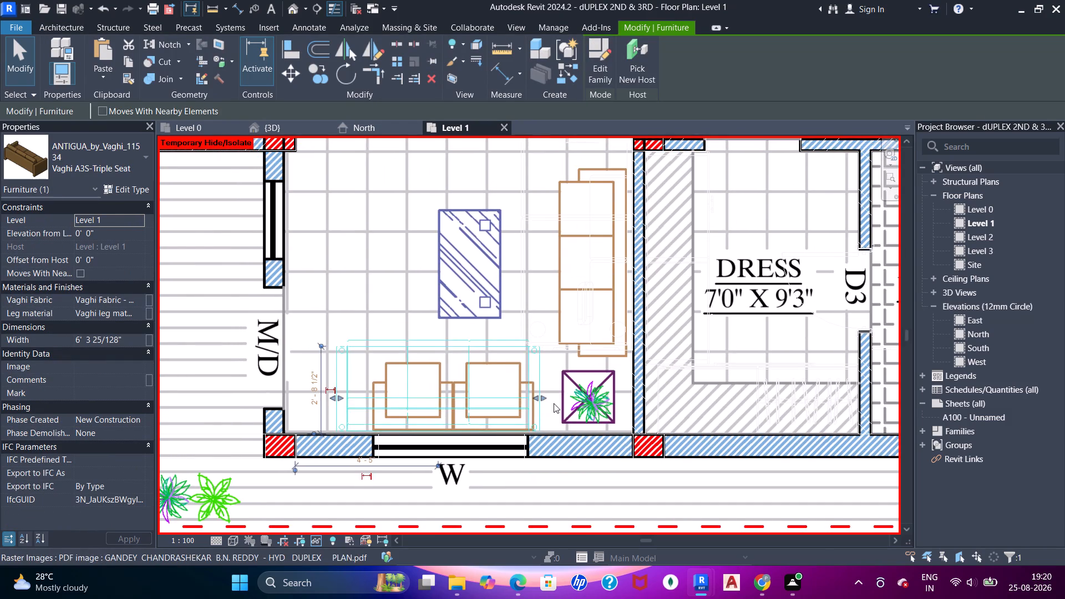
pyautogui.moveTo(534, 392); pyautogui.dragTo(544, 392)
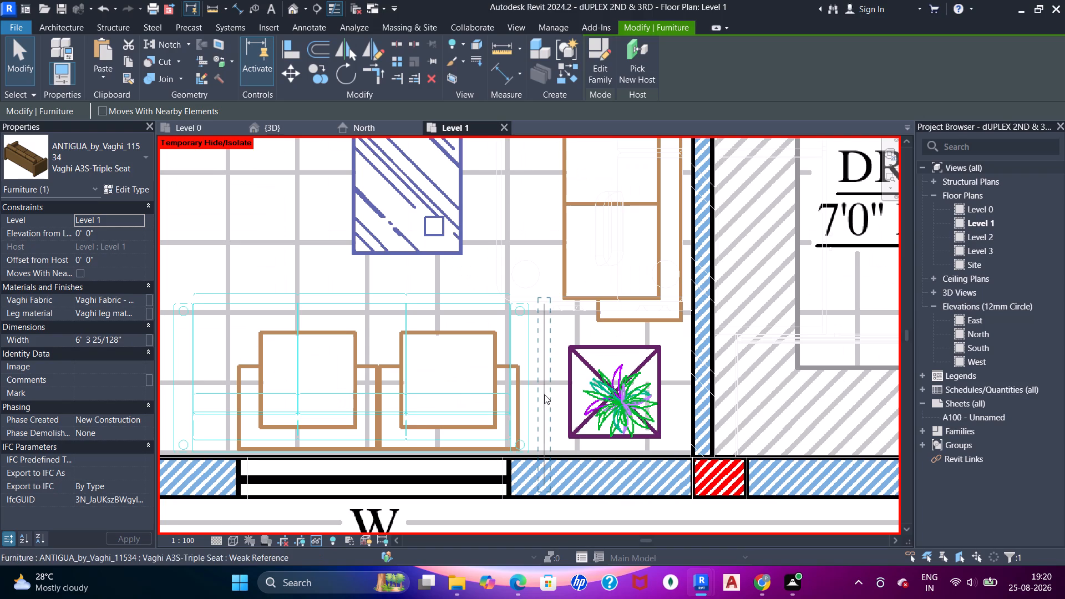
pyautogui.scroll(-2, 530, 390)
pyautogui.moveTo(489, 368); pyautogui.dragTo(498, 376, button='middle')
pyautogui.press('Escape')
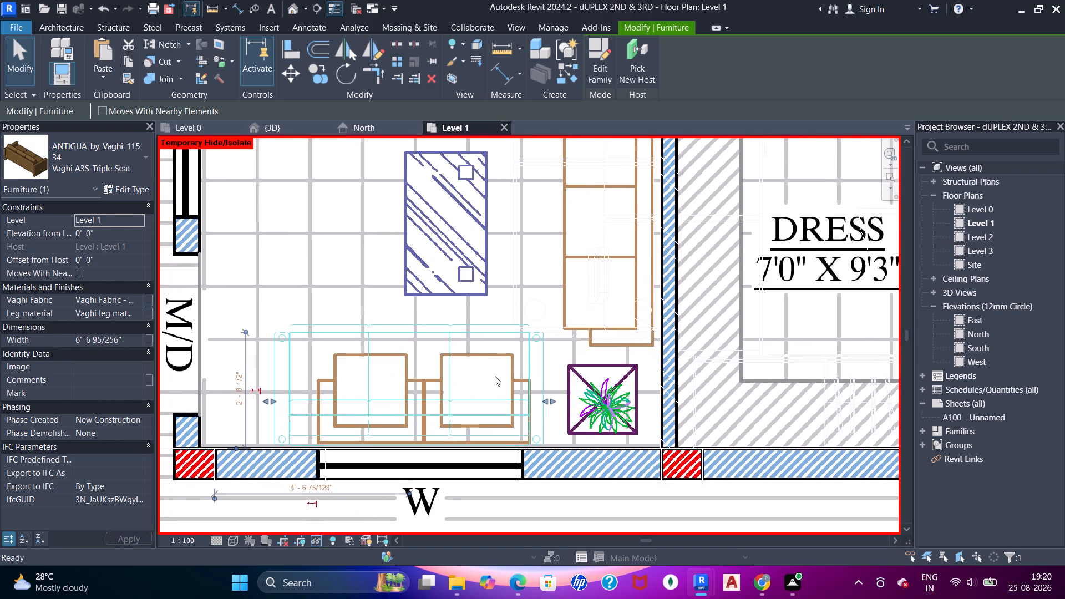
pyautogui.press('Escape')
# Pin the PDF plan image lying under the Level 1 model.
pyautogui.scroll(-1, 484, 373)
pyautogui.click(481, 365)
pyautogui.click(489, 340)
pyautogui.press('Escape')
pyautogui.press('Escape')
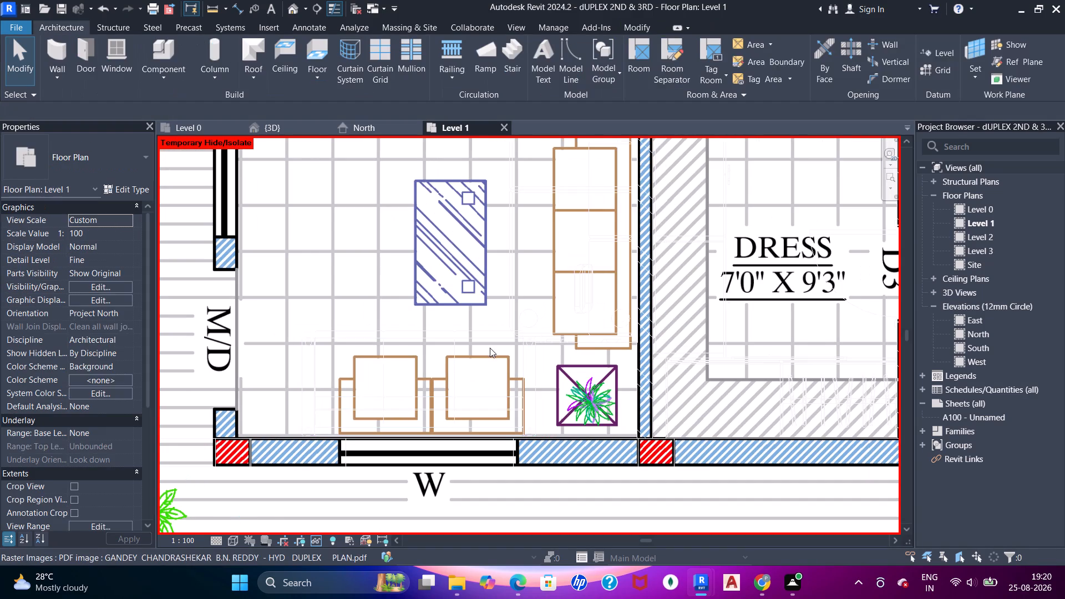
pyautogui.click(498, 322)
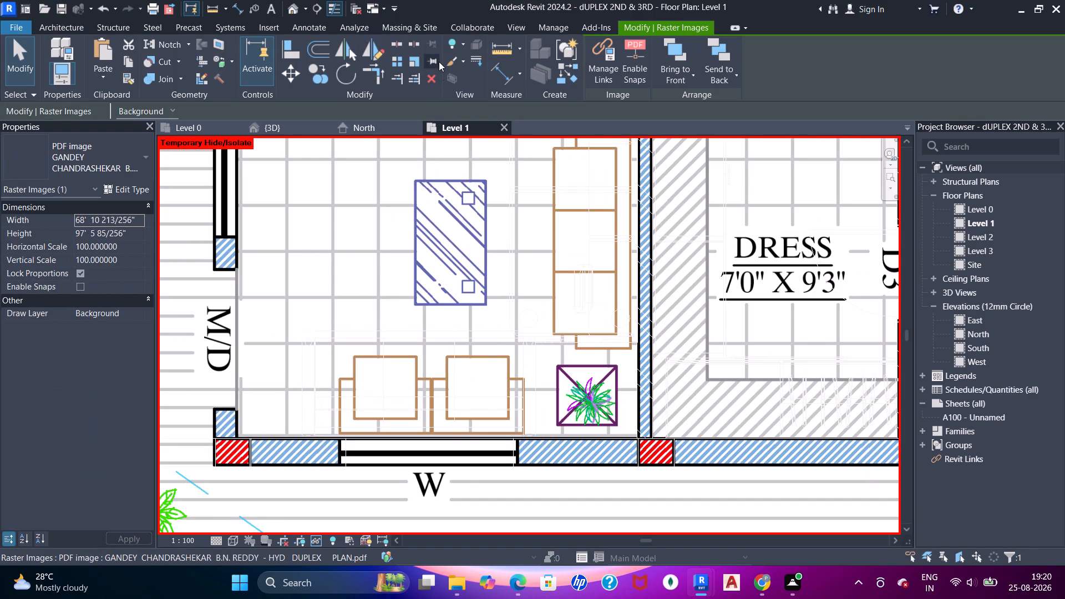
pyautogui.click(439, 61)
pyautogui.scroll(-1, 477, 270)
pyautogui.moveTo(517, 297); pyautogui.dragTo(520, 303, button='middle')
pyautogui.press('Escape')
pyautogui.press('Escape')
# Nudge the Vaghi triple-seat sofa one more increment toward the planter.
pyautogui.click(520, 369)
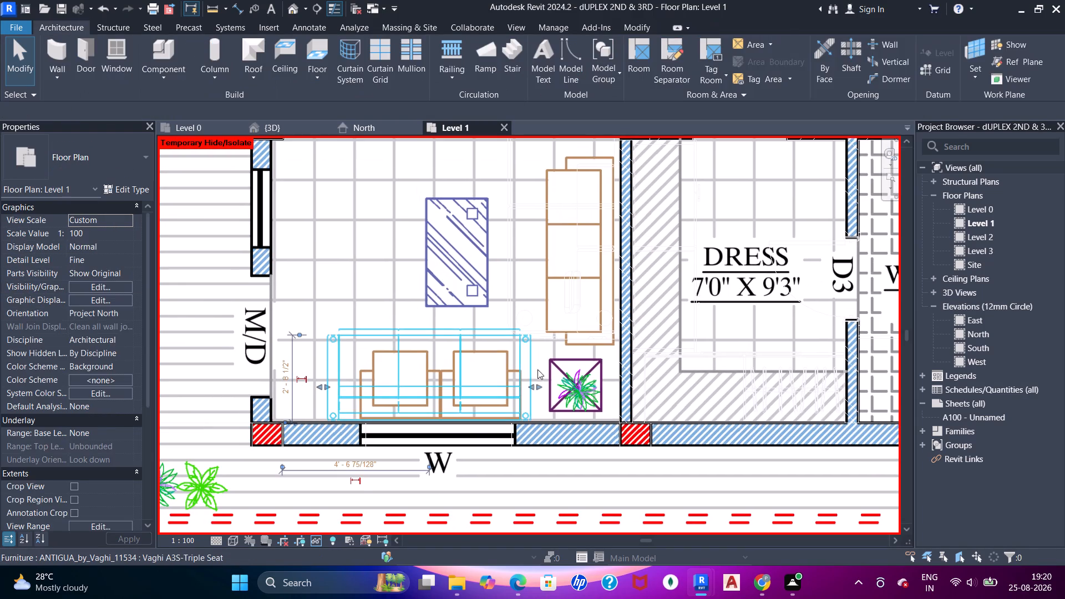
pyautogui.press('Right')
pyautogui.scroll(-3, 535, 353)
pyautogui.moveTo(493, 312); pyautogui.dragTo(492, 353, button='middle')
pyautogui.scroll(1, 491, 353)
pyautogui.press('Escape')
pyautogui.press('Escape')
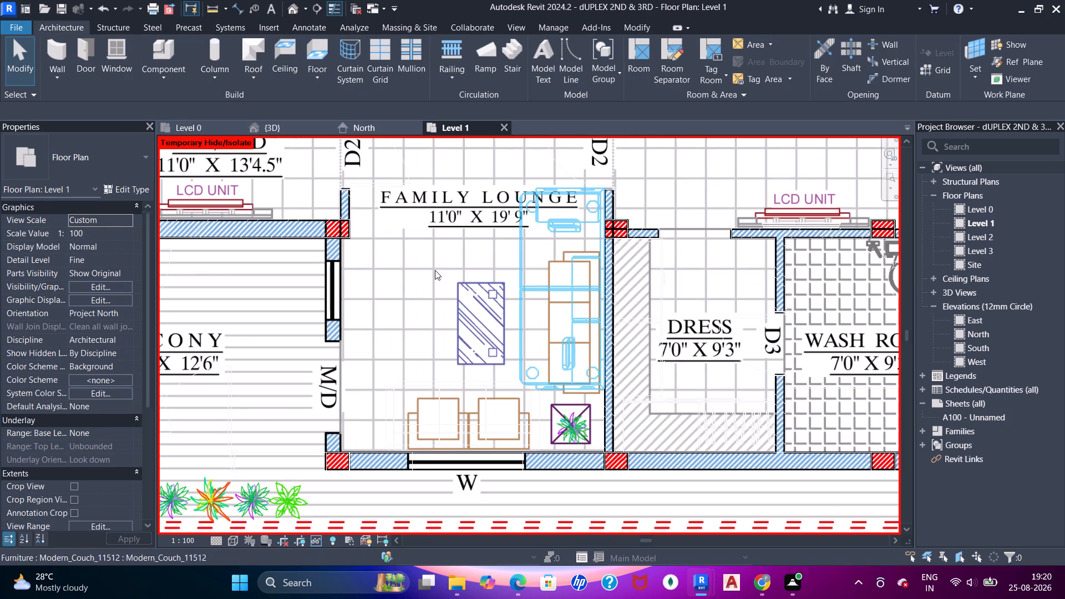
# Place a Coffee_Table_16790 over the plan's table outline in the family lounge, centred about 5' 0" from the dress-side wall.
pyautogui.write('cm')
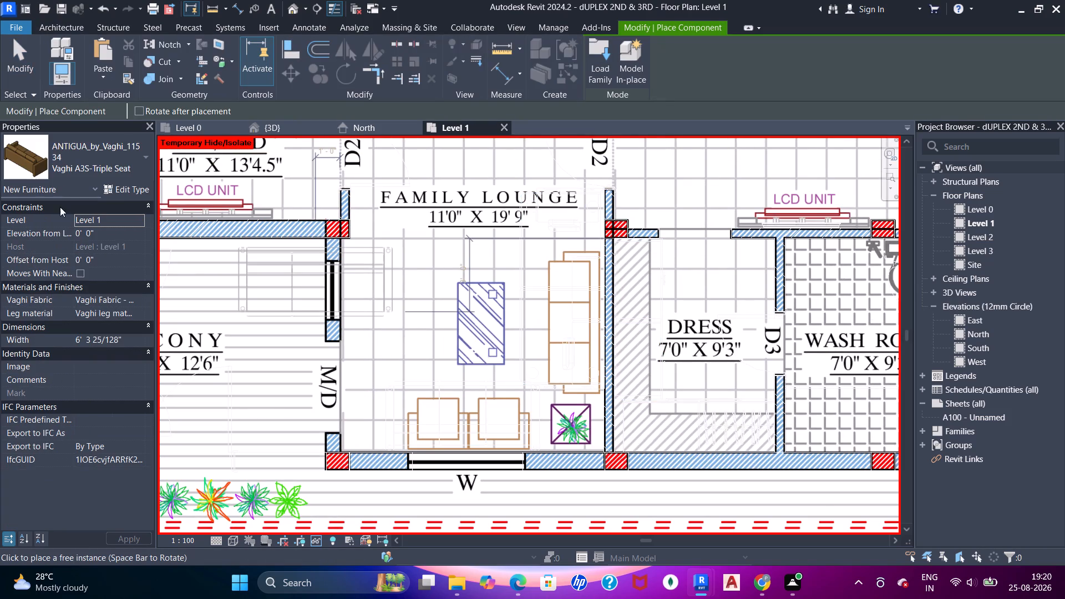
pyautogui.click(65, 168)
pyautogui.scroll(2, 64, 299)
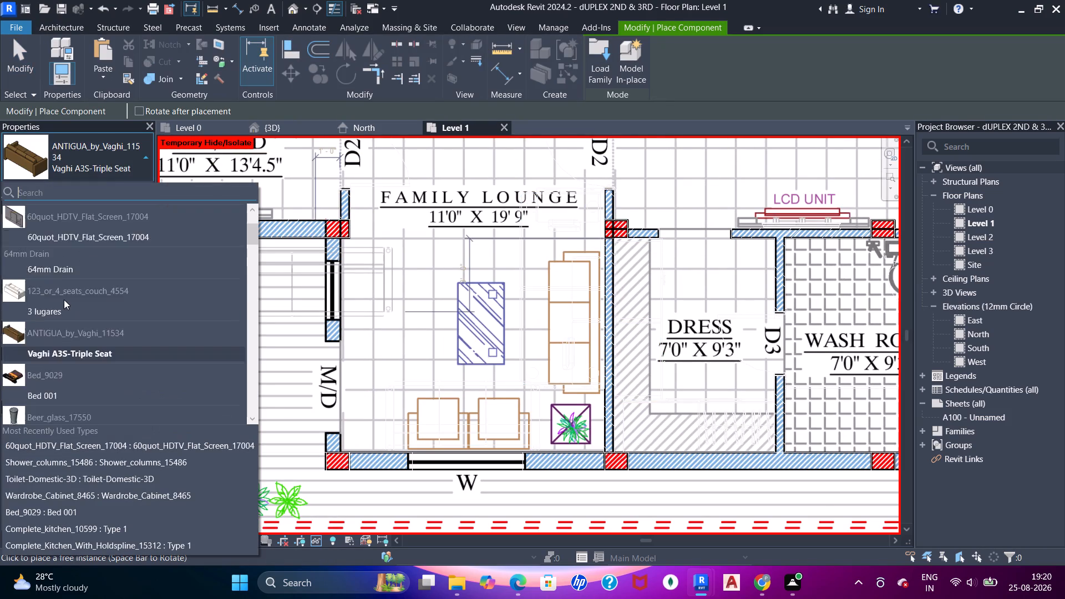
pyautogui.scroll(7, 64, 299)
pyautogui.scroll(-3, 65, 298)
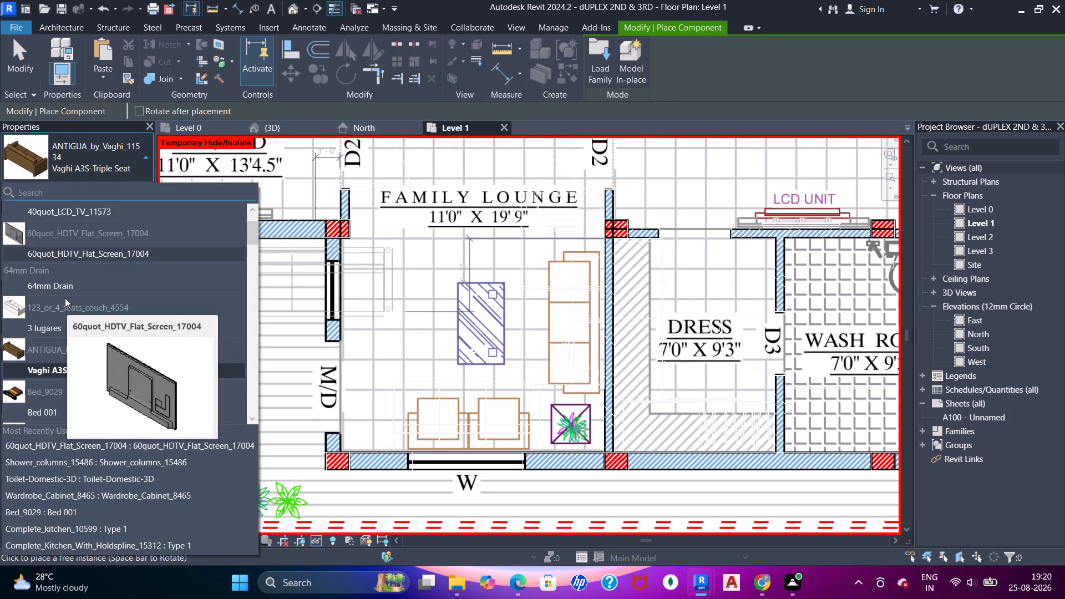
pyautogui.scroll(-2, 65, 298)
pyautogui.click(65, 297)
pyautogui.scroll(5, 532, 334)
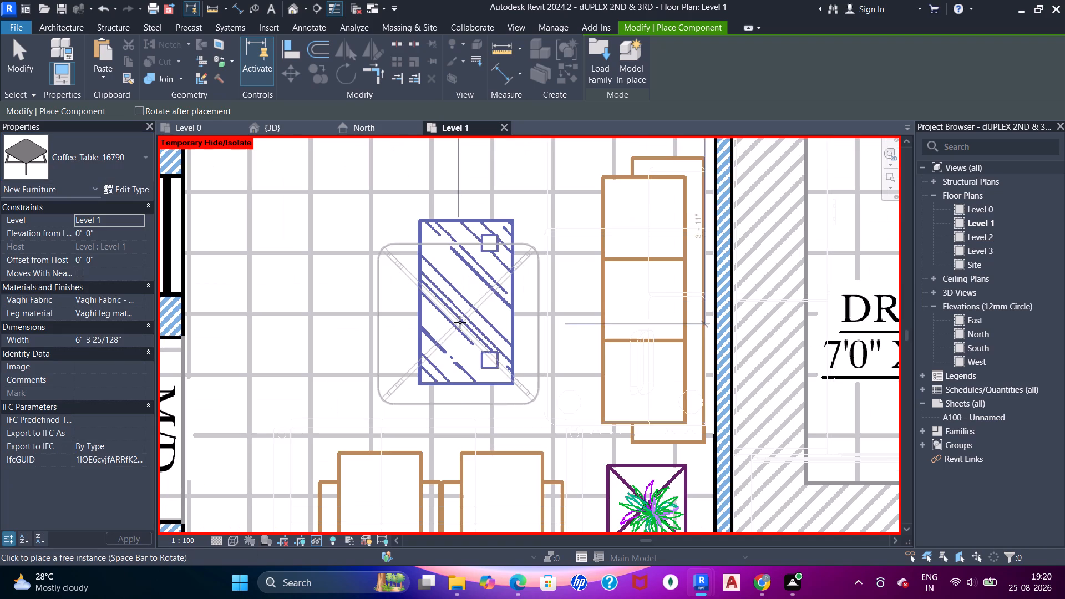
pyautogui.press('space')
pyautogui.press('space')
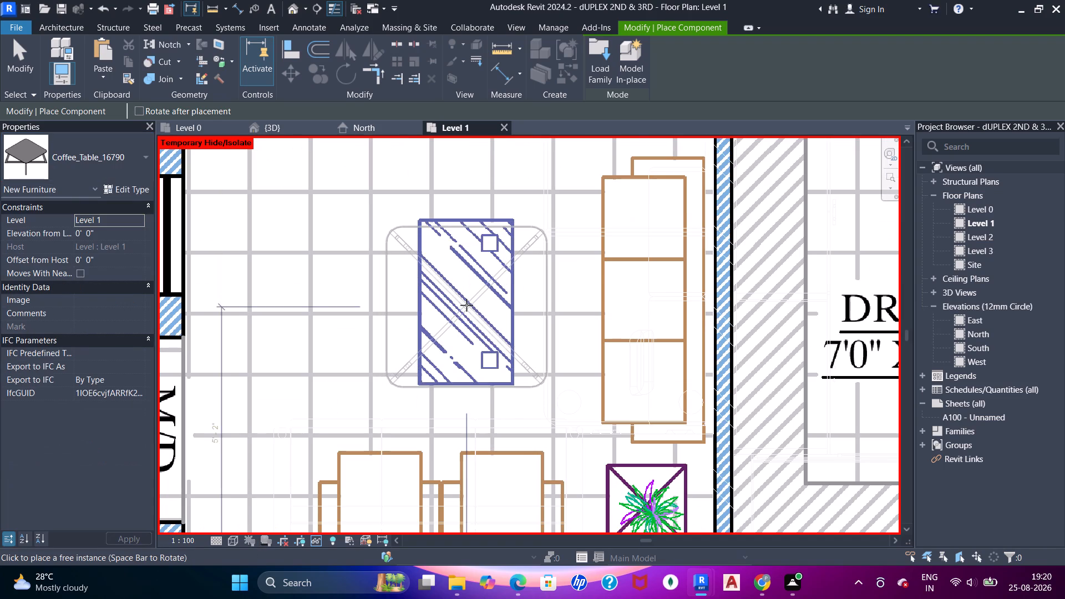
pyautogui.press('space')
pyautogui.press('space')
pyautogui.press('space')
pyautogui.click(466, 298)
pyautogui.scroll(-5, 473, 293)
pyautogui.moveTo(489, 266); pyautogui.dragTo(464, 270, button='middle')
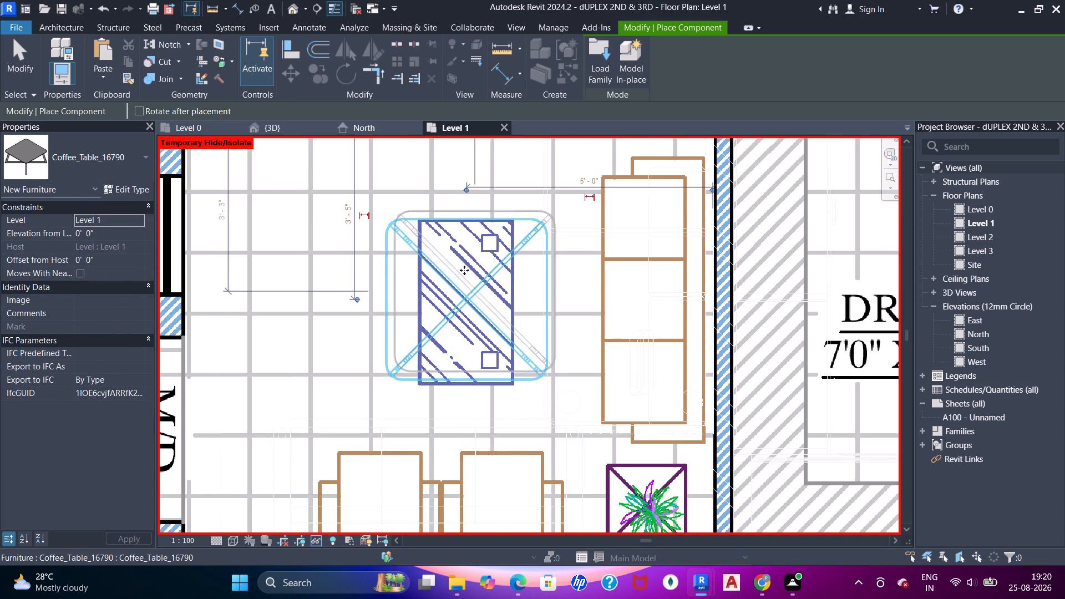
pyautogui.moveTo(464, 270); pyautogui.dragTo(412, 279, button='middle')
pyautogui.press('Escape')
pyautogui.press('Escape')
pyautogui.scroll(-5, 490, 257)
pyautogui.press('Escape')
pyautogui.moveTo(494, 255); pyautogui.dragTo(491, 274, button='middle')
pyautogui.press('Escape')
# Place a Tall_Concrete_Planter_with_Plant_18792, type 400x400x1000h _ White, over the square plant symbol in the family lounge's corner.
pyautogui.moveTo(471, 289); pyautogui.dragTo(517, 298, button='middle')
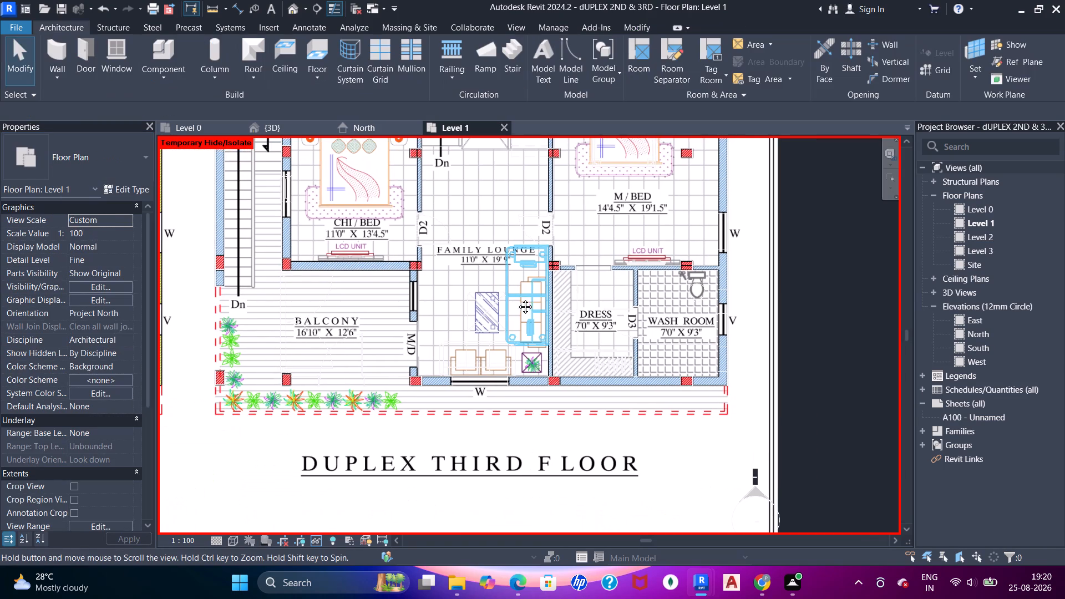
pyautogui.moveTo(517, 298); pyautogui.dragTo(482, 354, button='middle')
pyautogui.scroll(4, 479, 357)
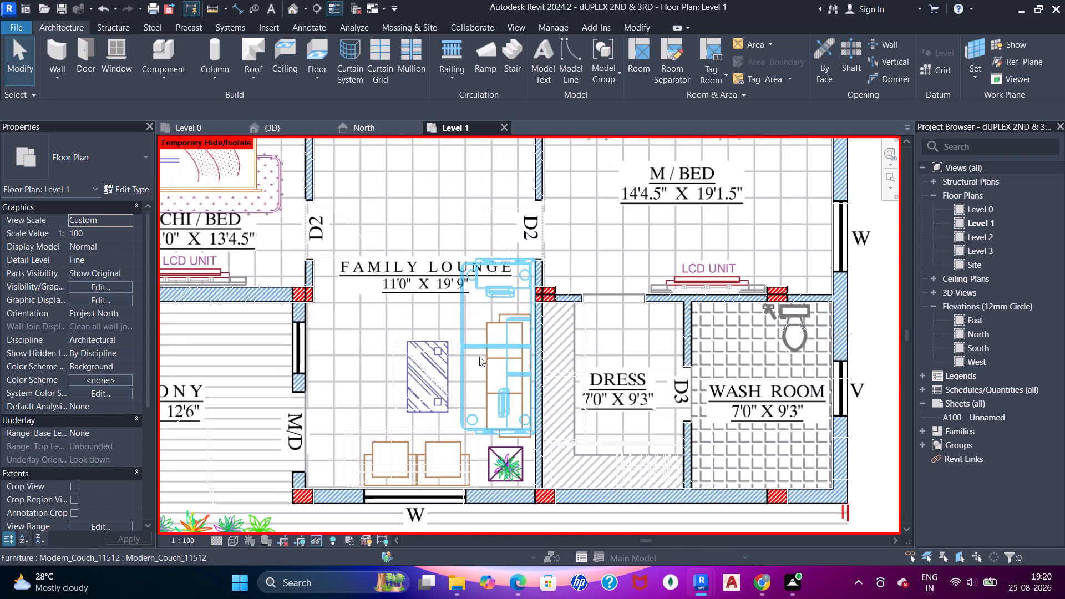
pyautogui.scroll(-2, 479, 357)
pyautogui.moveTo(493, 420); pyautogui.dragTo(482, 353, button='middle')
pyautogui.press('Escape')
pyautogui.press('Escape')
pyautogui.press('c')
pyautogui.press('m')
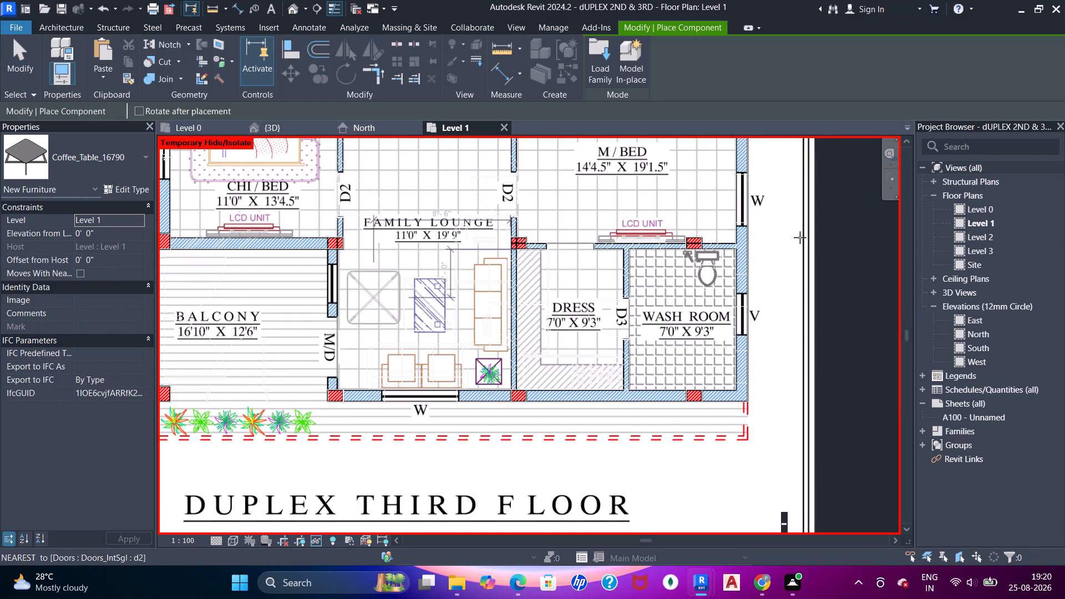
pyautogui.click(86, 174)
pyautogui.scroll(-5, 0, 339)
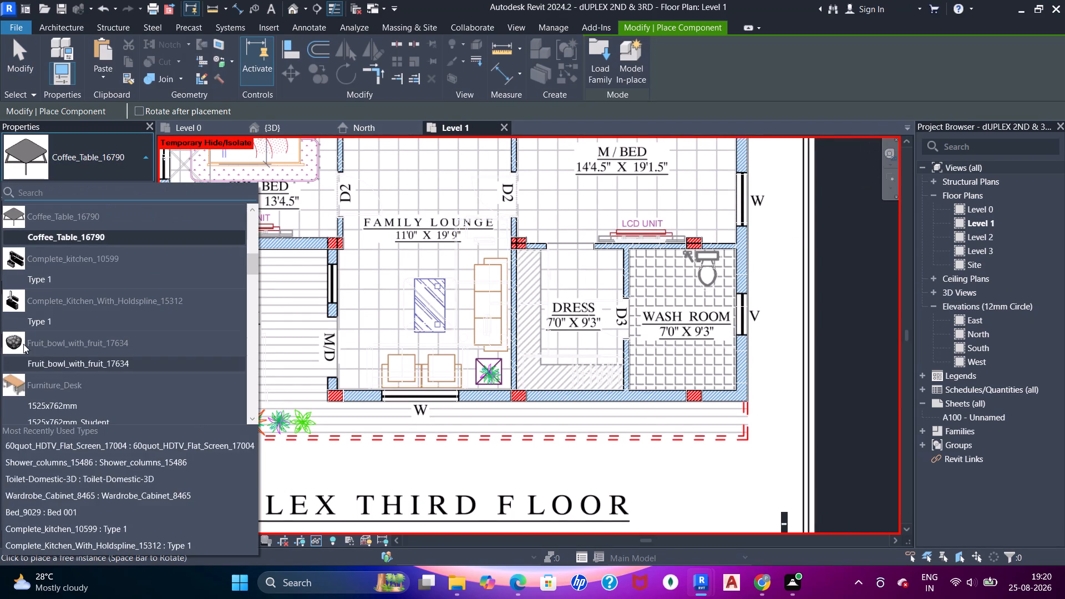
pyautogui.scroll(11, 35, 331)
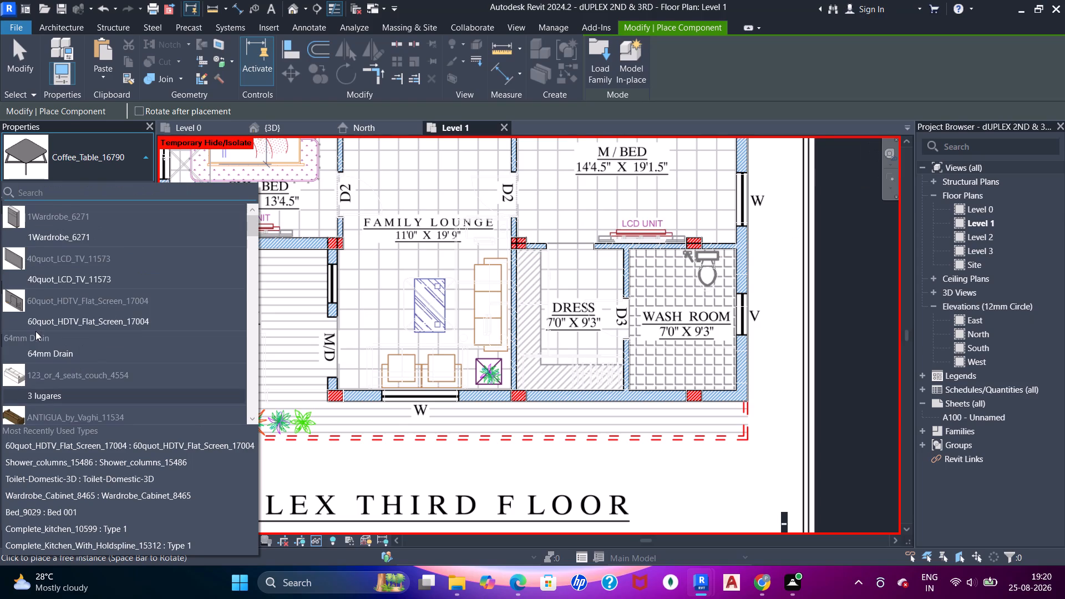
pyautogui.scroll(2, 35, 331)
pyautogui.scroll(-14, 37, 331)
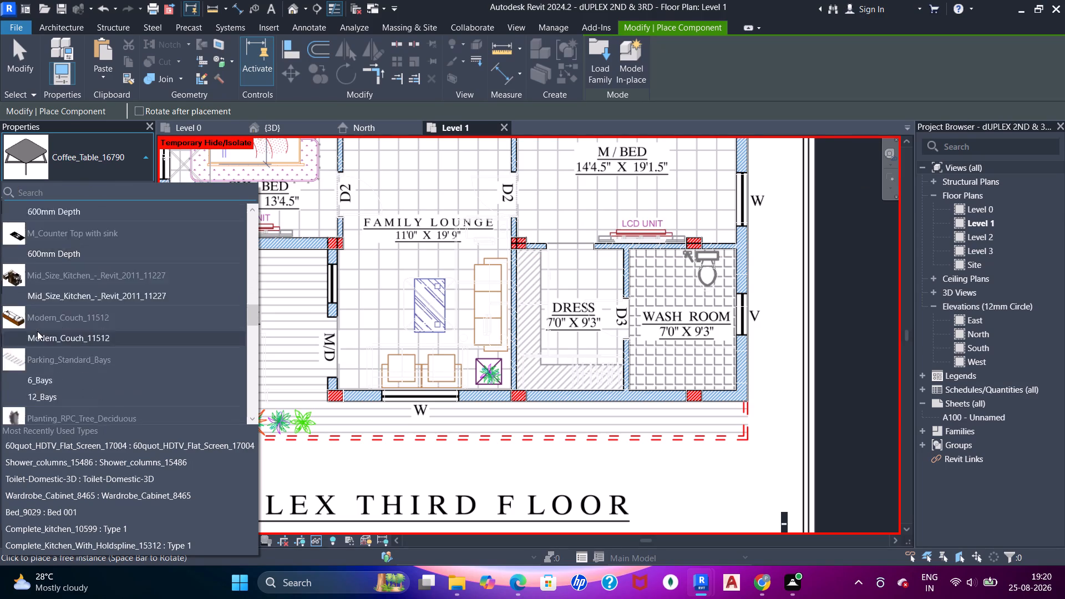
pyautogui.scroll(-11, 37, 331)
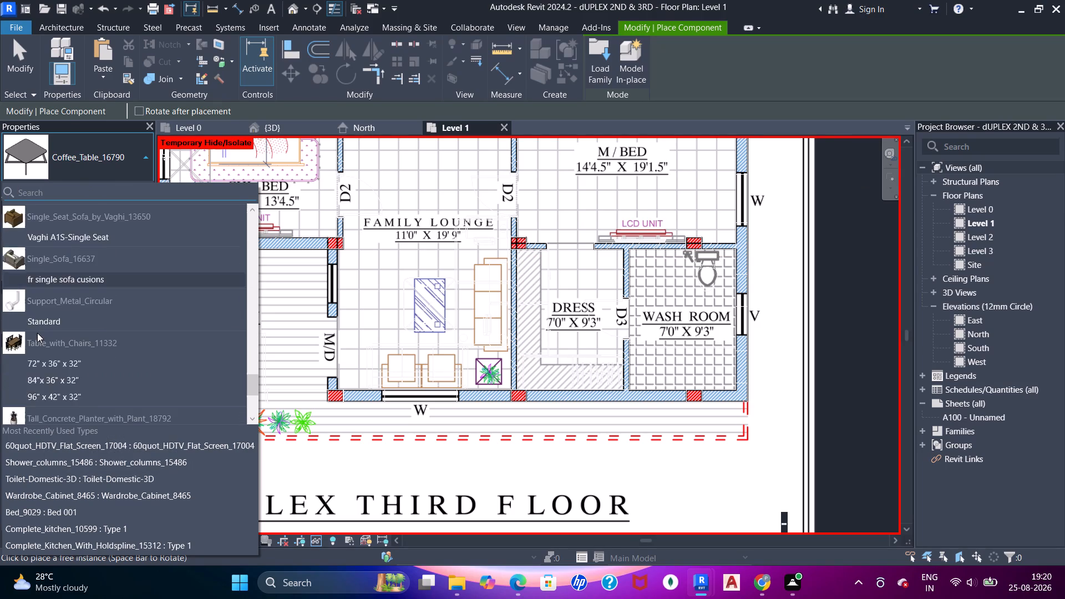
pyautogui.scroll(-7, 37, 333)
pyautogui.scroll(1, 42, 336)
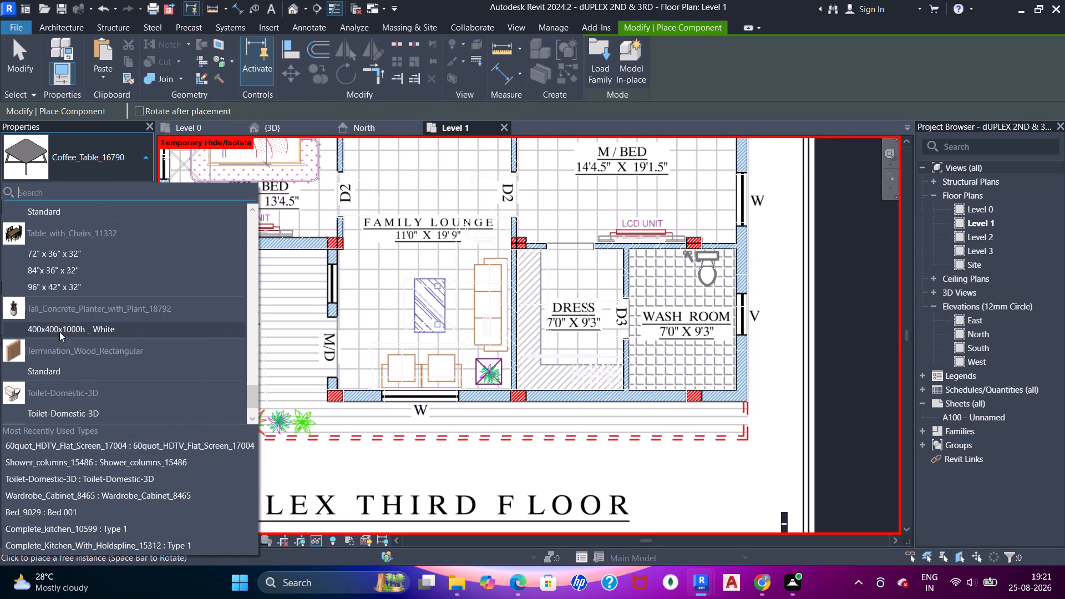
pyautogui.click(55, 329)
pyautogui.scroll(11, 404, 372)
pyautogui.moveTo(629, 378); pyautogui.dragTo(515, 387, button='middle')
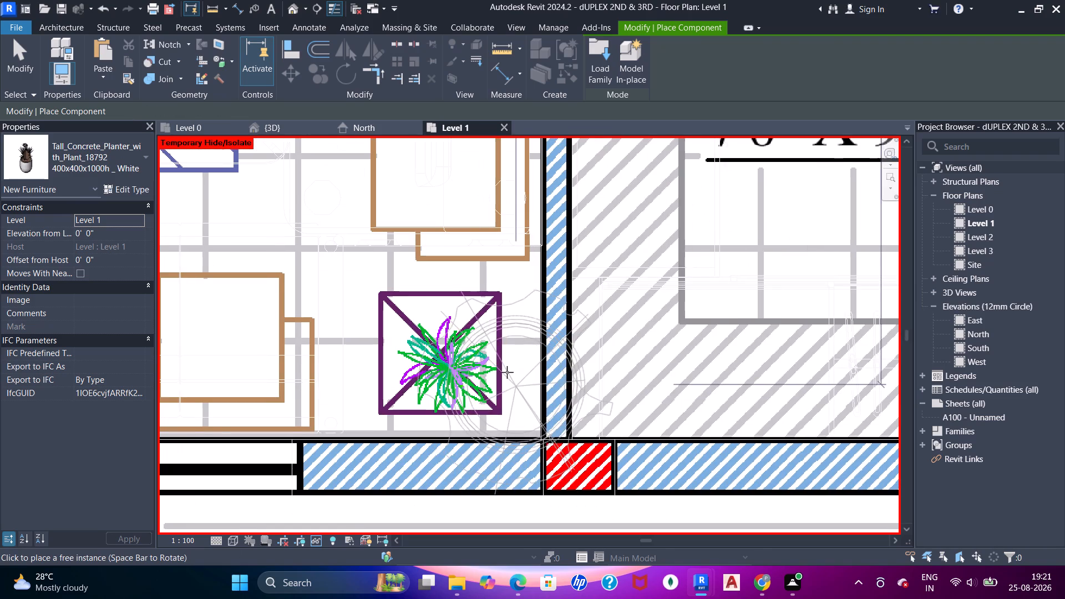
pyautogui.click(454, 340)
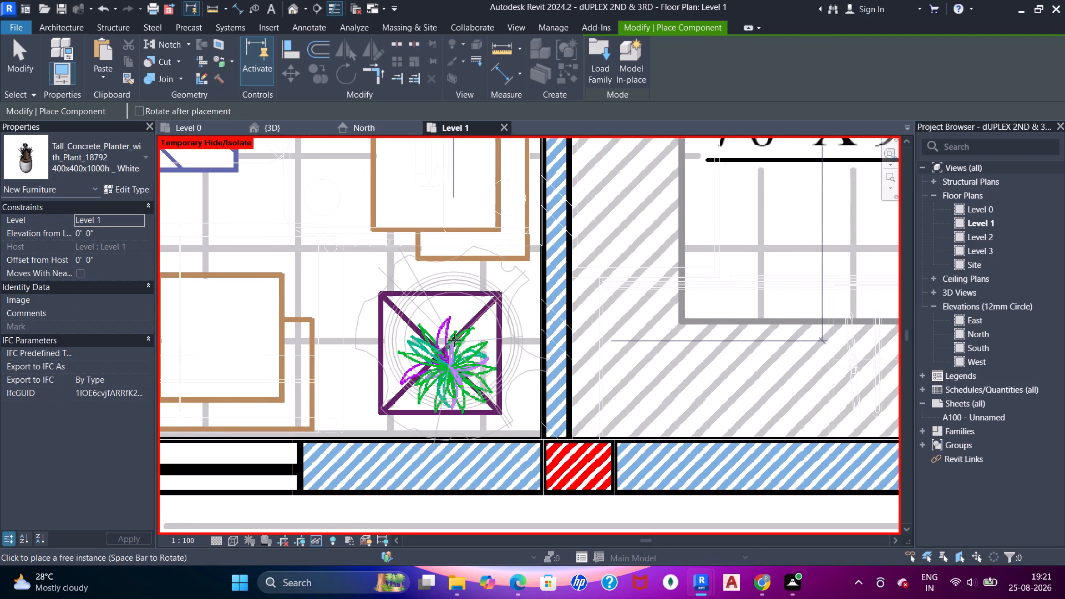
pyautogui.scroll(-6, 454, 337)
pyautogui.moveTo(457, 310); pyautogui.dragTo(453, 349, button='middle')
pyautogui.press('Escape')
pyautogui.press('Escape')
# Nudge the Modern_Couch_11512 in the family lounge one increment toward the planter.
pyautogui.scroll(-6, 468, 329)
pyautogui.moveTo(463, 283); pyautogui.dragTo(461, 329, button='middle')
pyautogui.middleClick(461, 329)
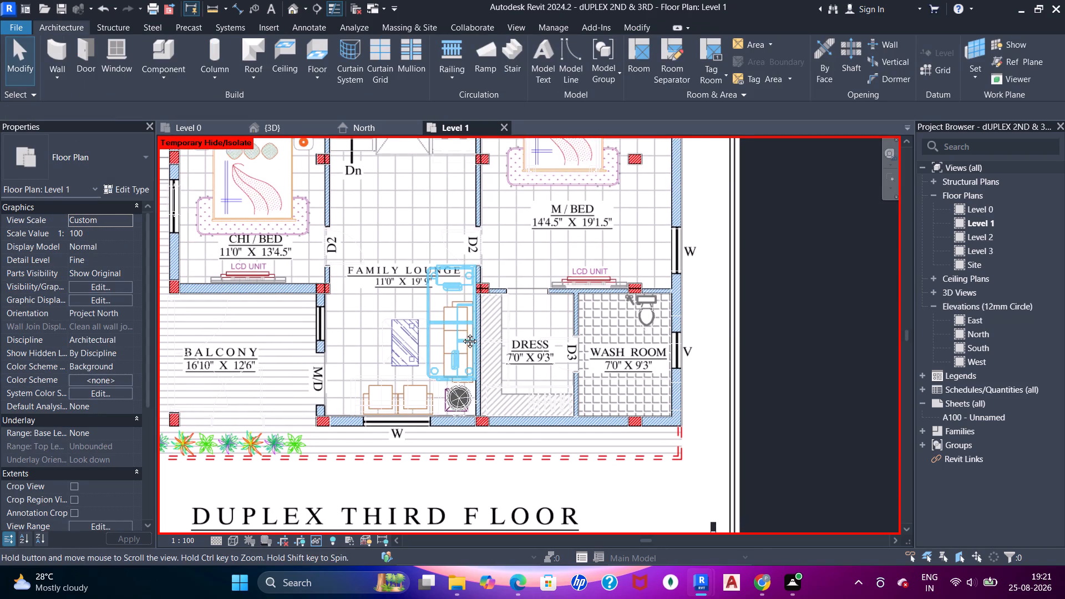
pyautogui.click(462, 333)
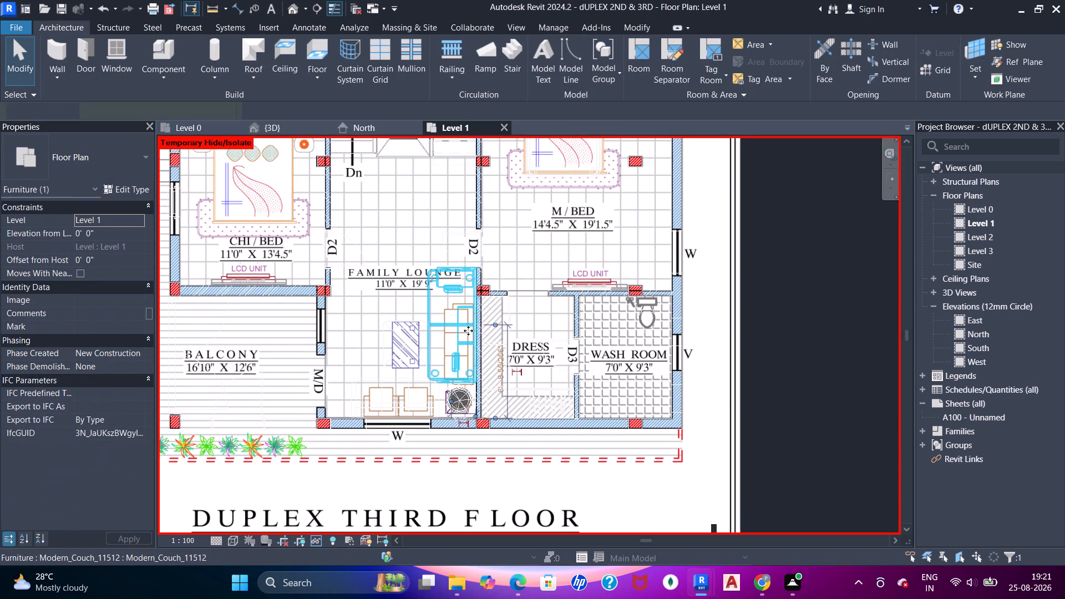
pyautogui.press('Down')
pyautogui.press('Escape')
# Examine the master bedroom, dress and wash room on the plan for pieces still to be furnished.
pyautogui.scroll(-2, 418, 341)
pyautogui.moveTo(447, 306); pyautogui.dragTo(412, 367, button='middle')
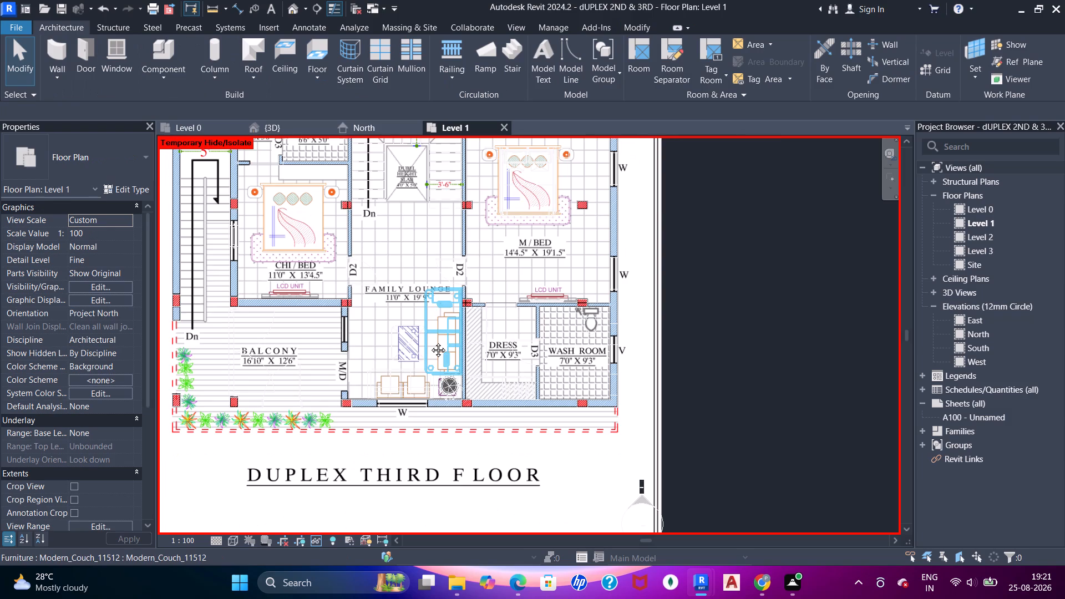
pyautogui.scroll(5, 476, 391)
pyautogui.scroll(-3, 476, 392)
pyautogui.moveTo(471, 397); pyautogui.dragTo(458, 339, button='middle')
pyautogui.moveTo(455, 317); pyautogui.dragTo(386, 347, button='middle')
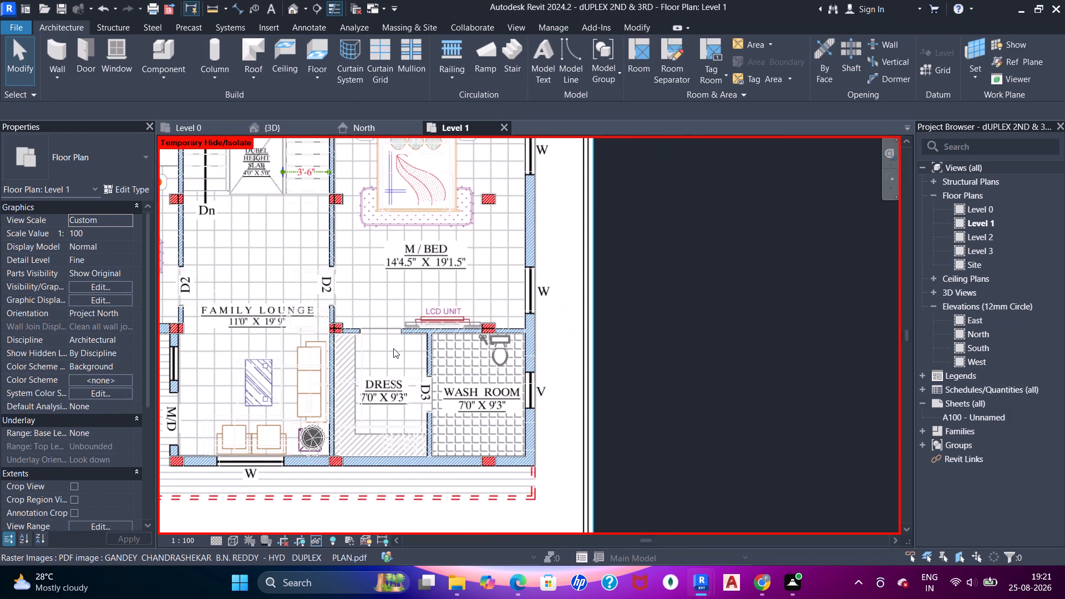
pyautogui.scroll(2, 455, 352)
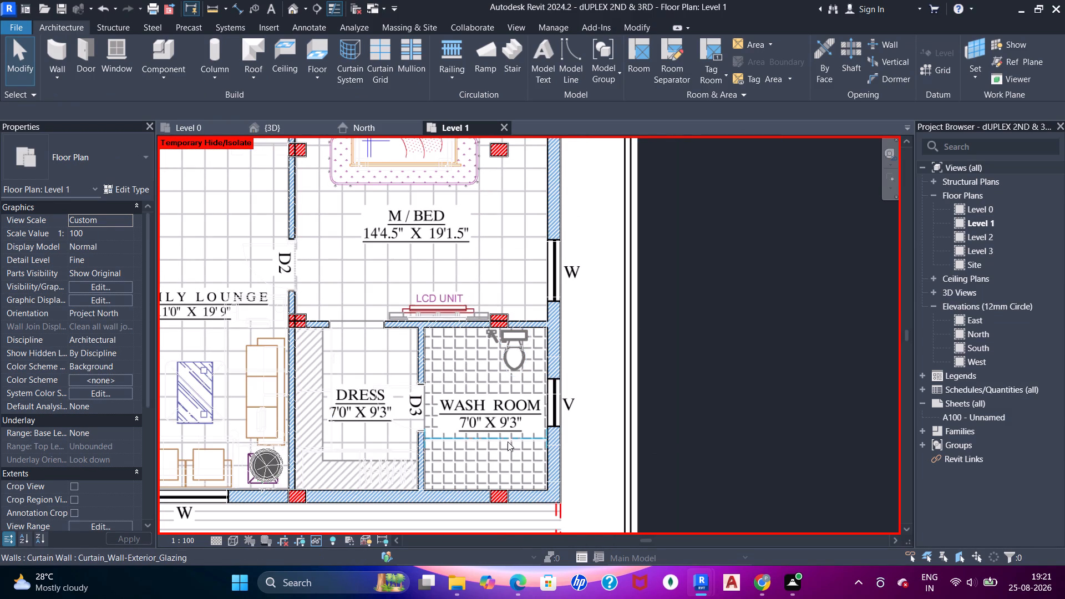
pyautogui.scroll(-3, 499, 437)
pyautogui.moveTo(422, 283); pyautogui.dragTo(460, 380, button='middle')
pyautogui.scroll(4, 445, 341)
pyautogui.scroll(-2, 454, 335)
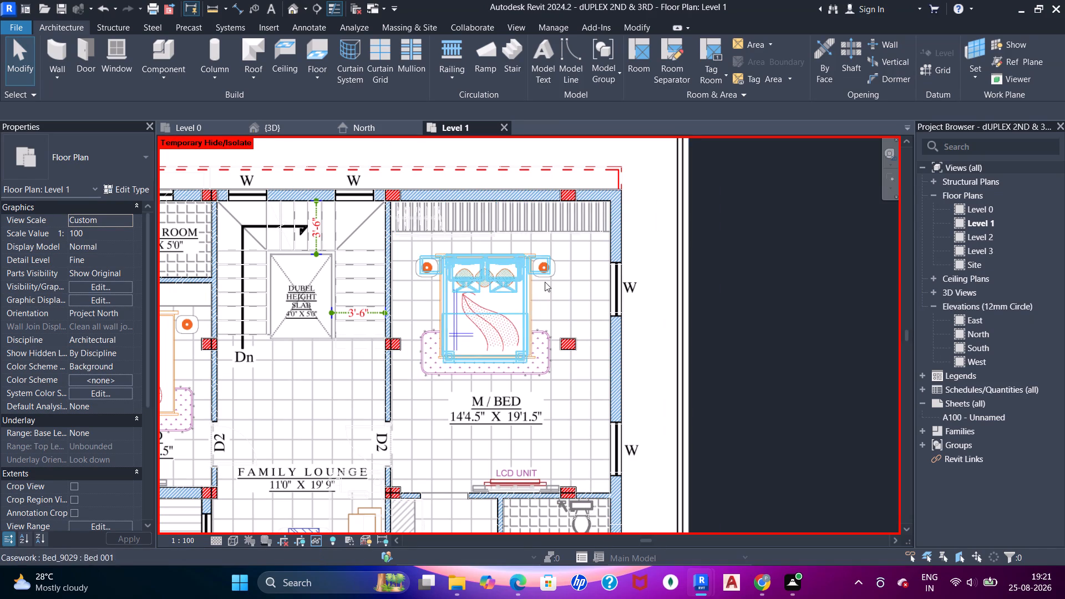
pyautogui.scroll(-1, 555, 353)
pyautogui.moveTo(546, 415); pyautogui.dragTo(536, 318, button='middle')
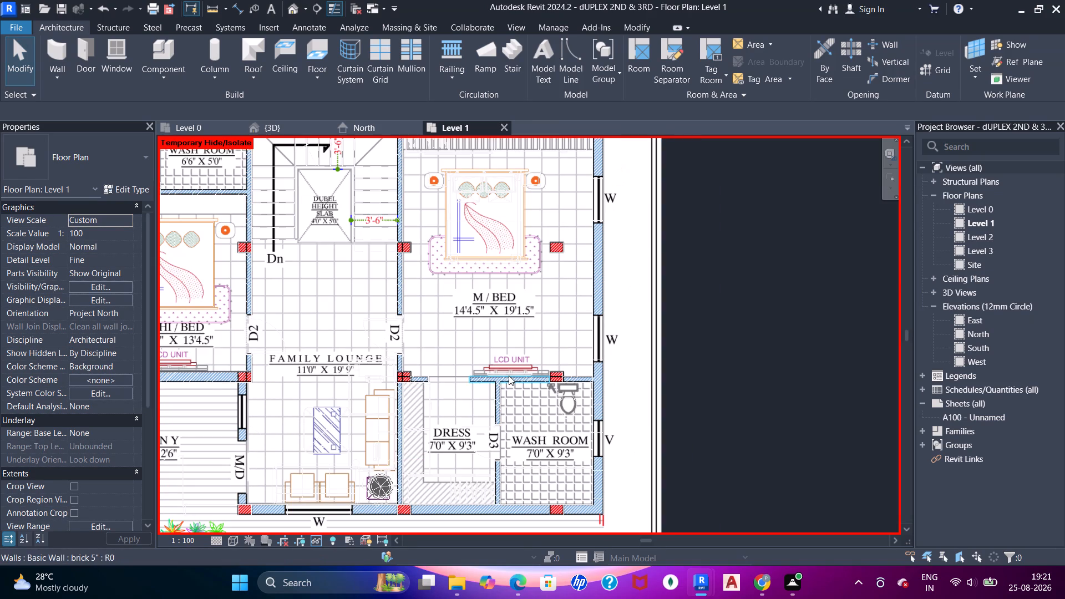
pyautogui.moveTo(557, 252); pyautogui.dragTo(546, 268, button='middle')
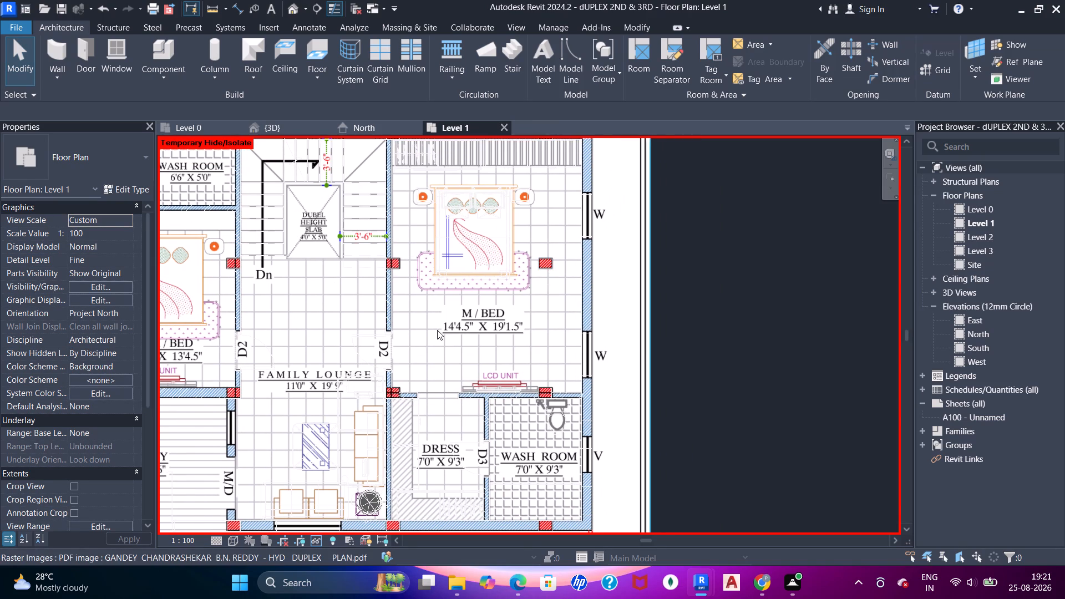
pyautogui.moveTo(505, 310); pyautogui.dragTo(462, 302, button='middle')
pyautogui.scroll(1, 481, 313)
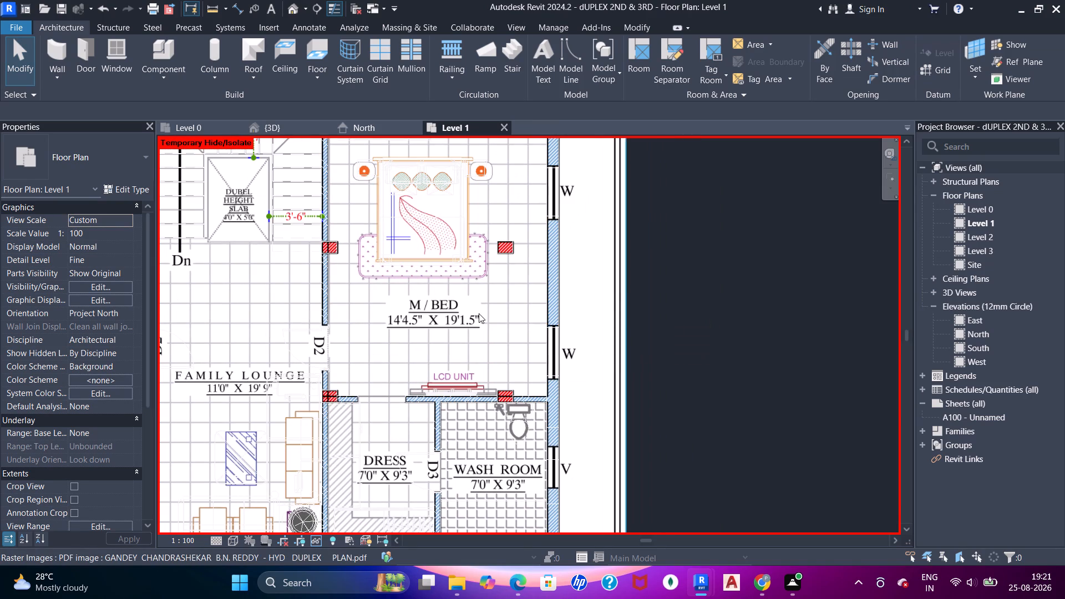
# Start loading a component family and open New folder (3) inside the SHUBHAM CITY folder.
pyautogui.press('Escape')
pyautogui.press('Escape')
pyautogui.press('Escape')
pyautogui.press('Escape')
pyautogui.click(156, 48)
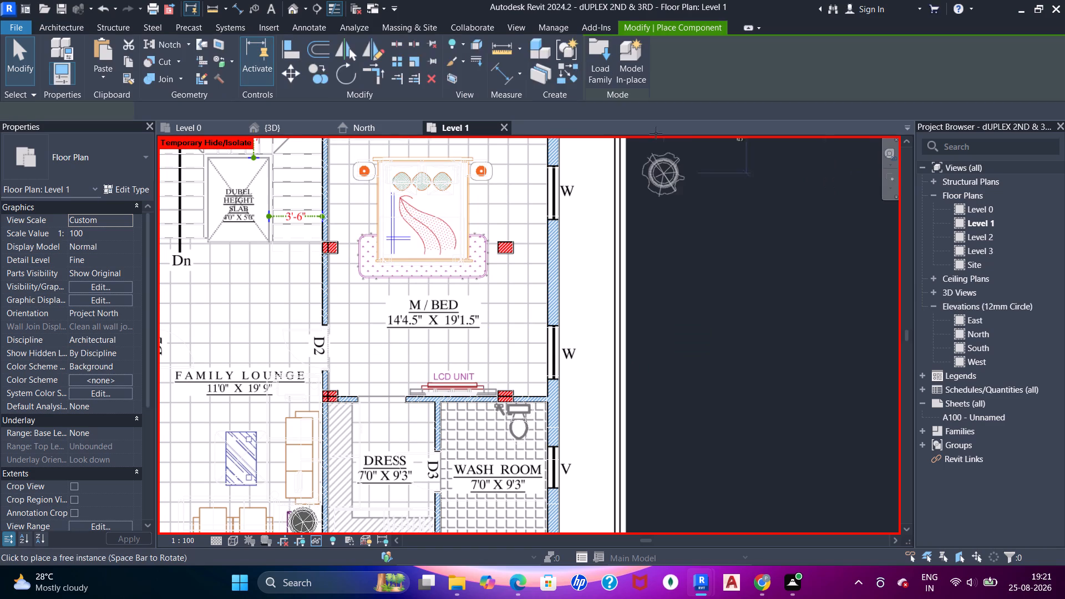
pyautogui.click(595, 74)
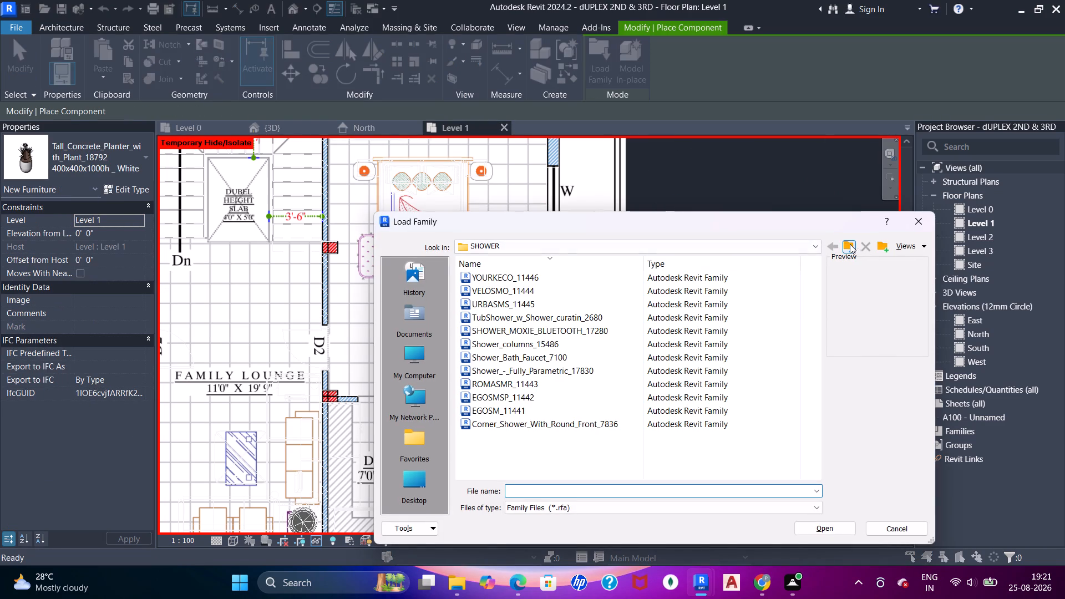
pyautogui.click(850, 244)
pyautogui.scroll(-2, 522, 338)
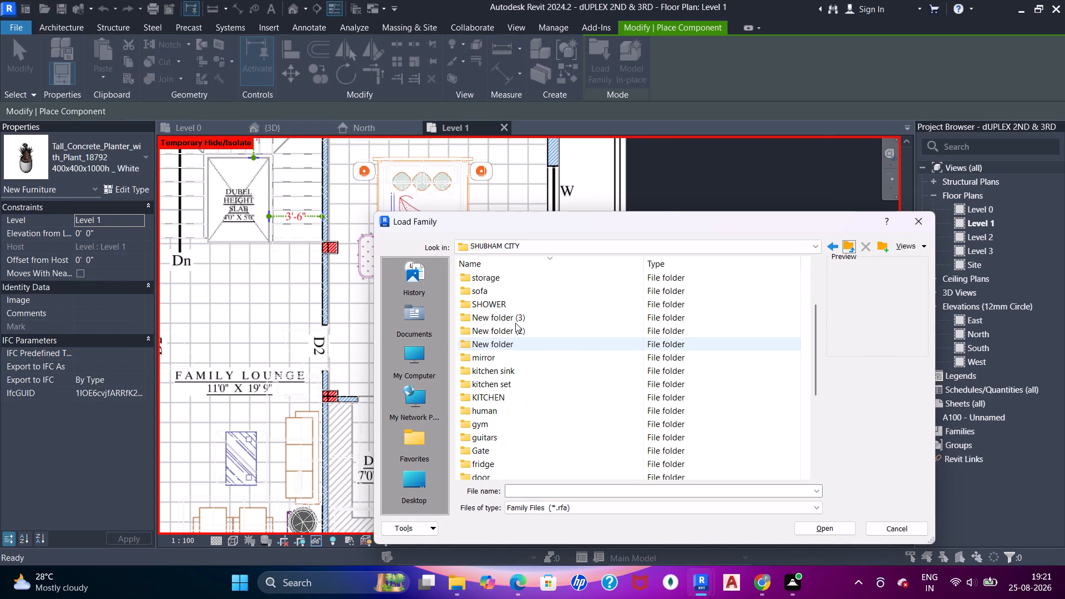
pyautogui.doubleClick(515, 322)
# Preview the families in New folder (3) to find a suitable furniture piece for the master bedroom.
pyautogui.click(518, 287)
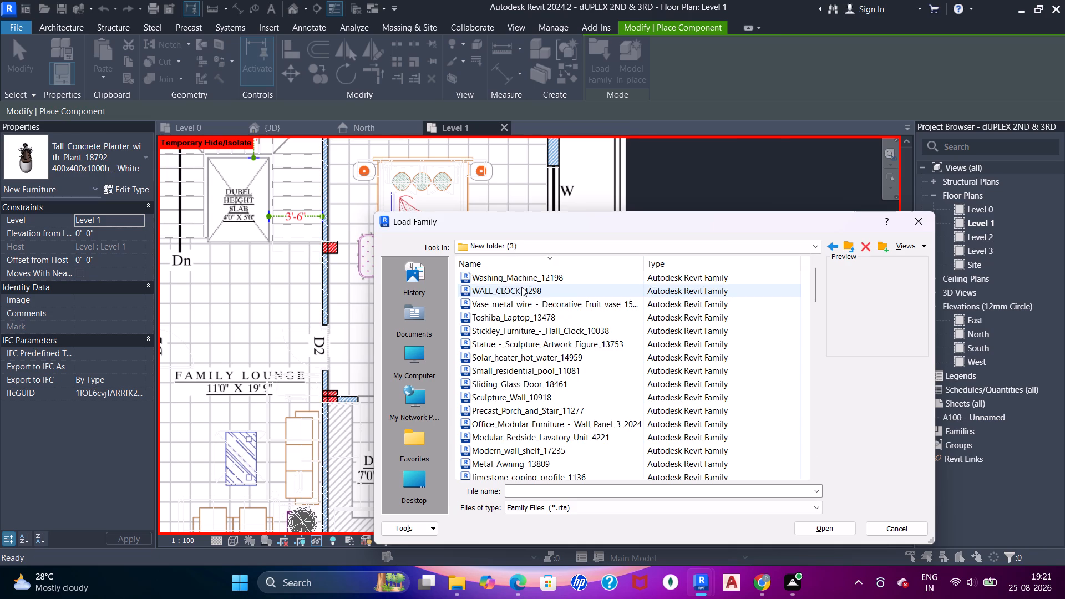
pyautogui.click(523, 280)
pyautogui.click(530, 311)
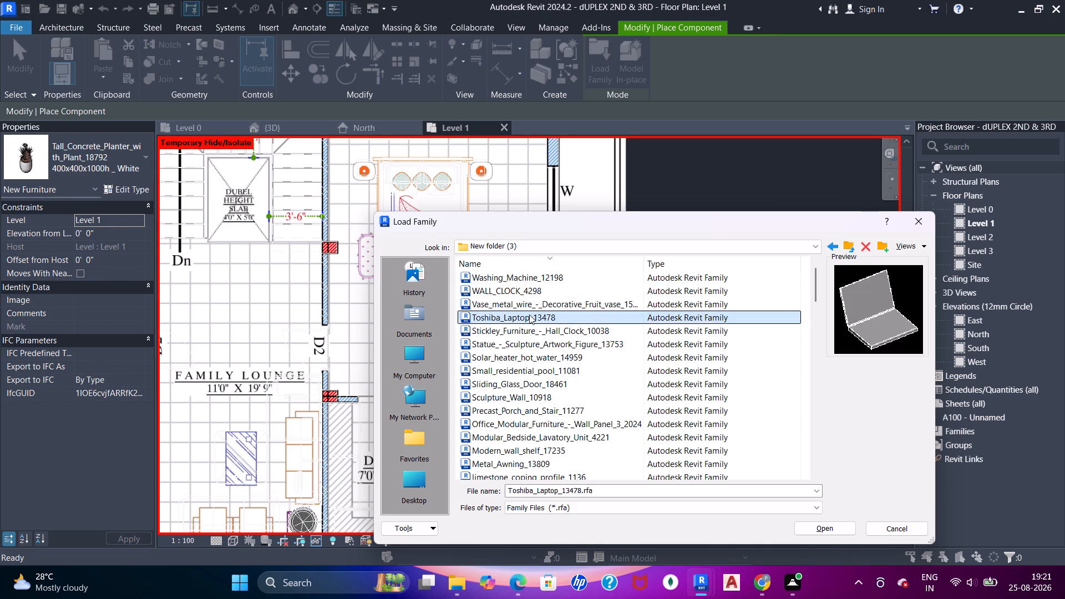
pyautogui.click(526, 304)
pyautogui.click(528, 334)
pyautogui.click(531, 342)
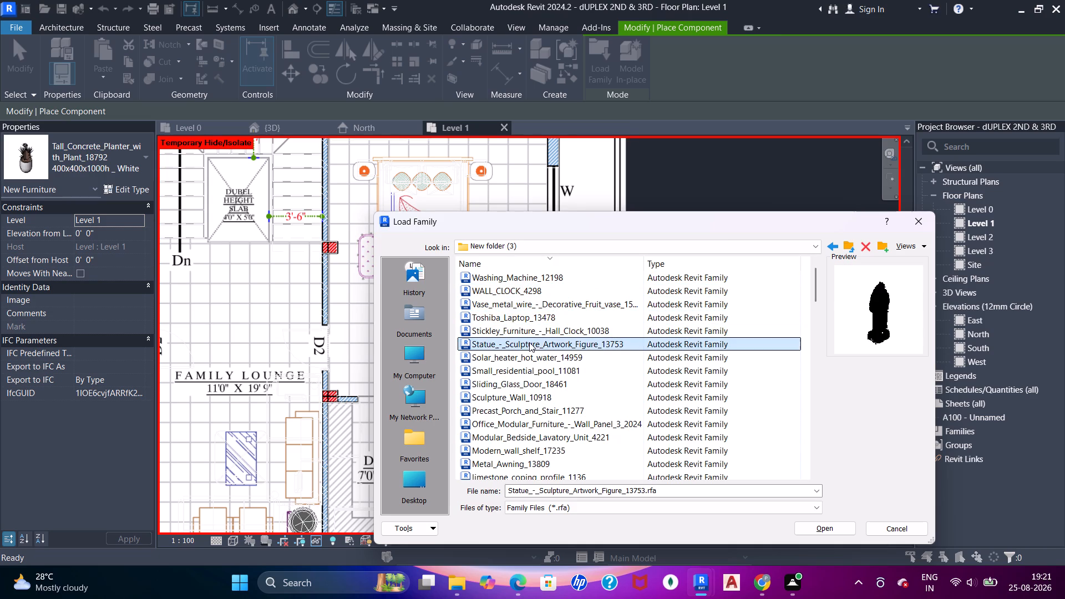
pyautogui.click(526, 354)
pyautogui.click(540, 372)
pyautogui.scroll(-1, 541, 372)
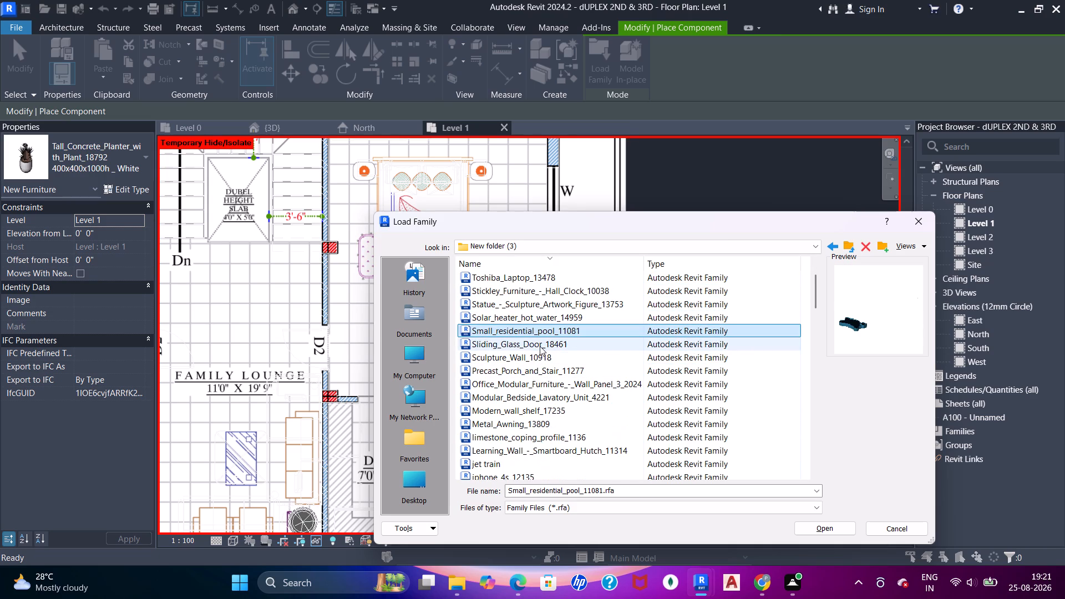
pyautogui.click(540, 346)
pyautogui.click(541, 353)
pyautogui.click(546, 378)
pyautogui.click(547, 400)
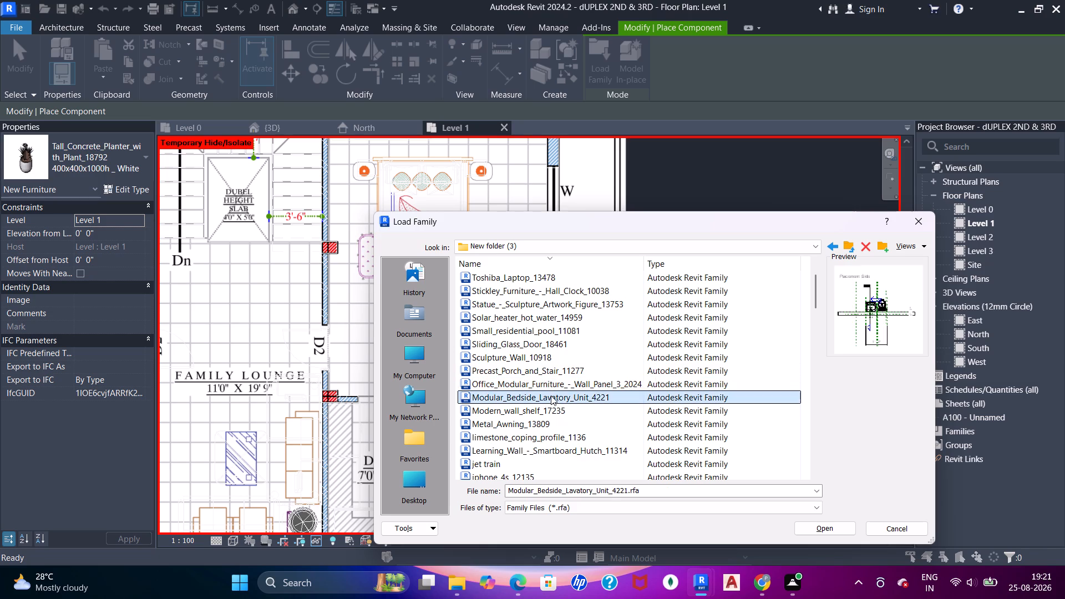
pyautogui.scroll(-1, 551, 395)
pyautogui.click(560, 369)
pyautogui.click(547, 386)
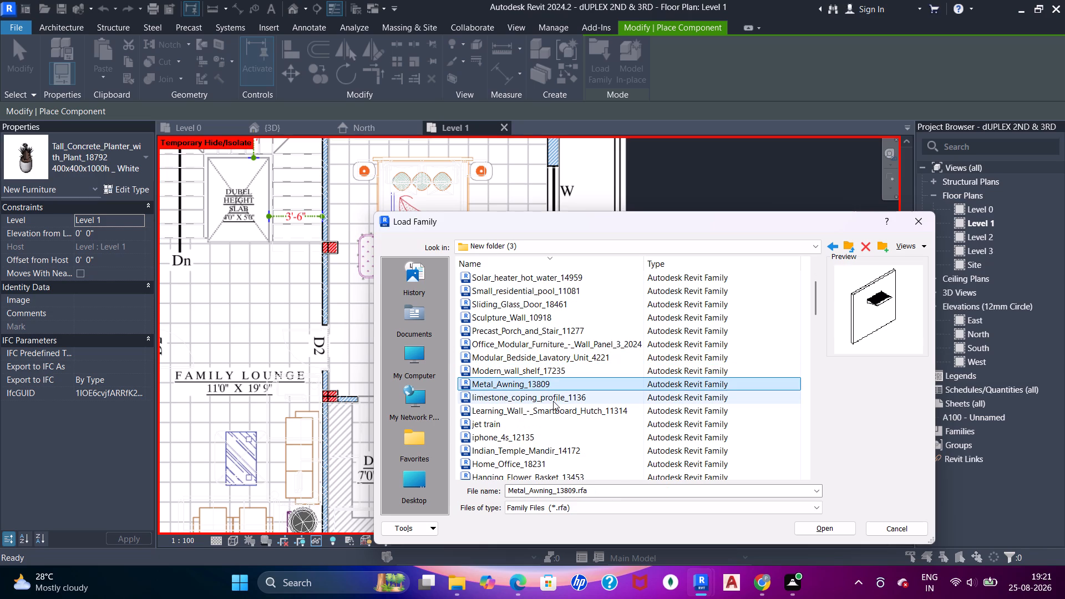
pyautogui.click(551, 373)
pyautogui.scroll(-1, 551, 375)
pyautogui.click(544, 345)
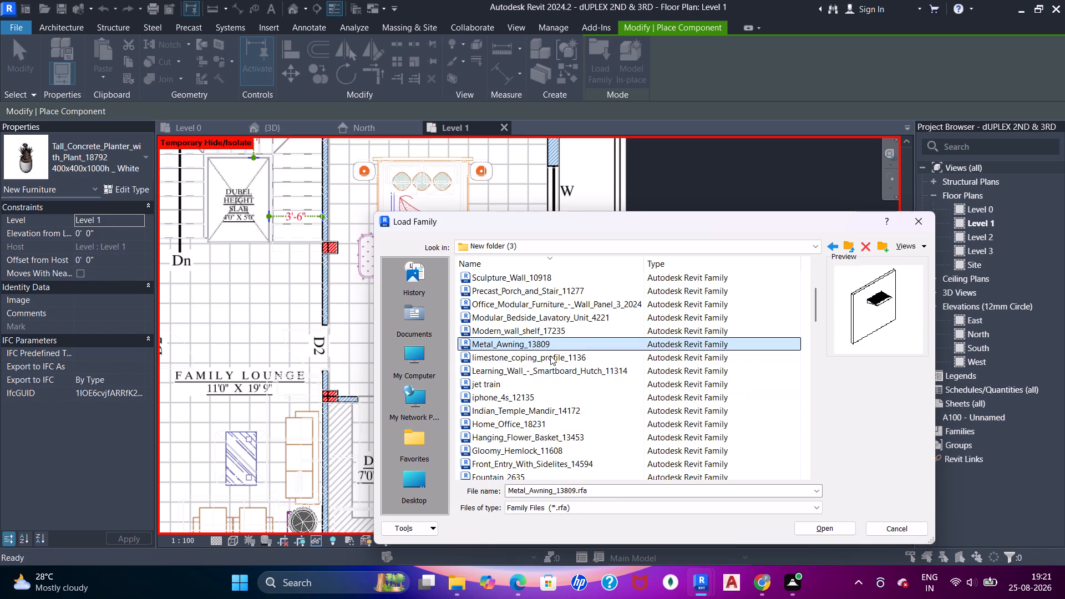
pyautogui.click(550, 356)
pyautogui.click(556, 376)
pyautogui.click(548, 383)
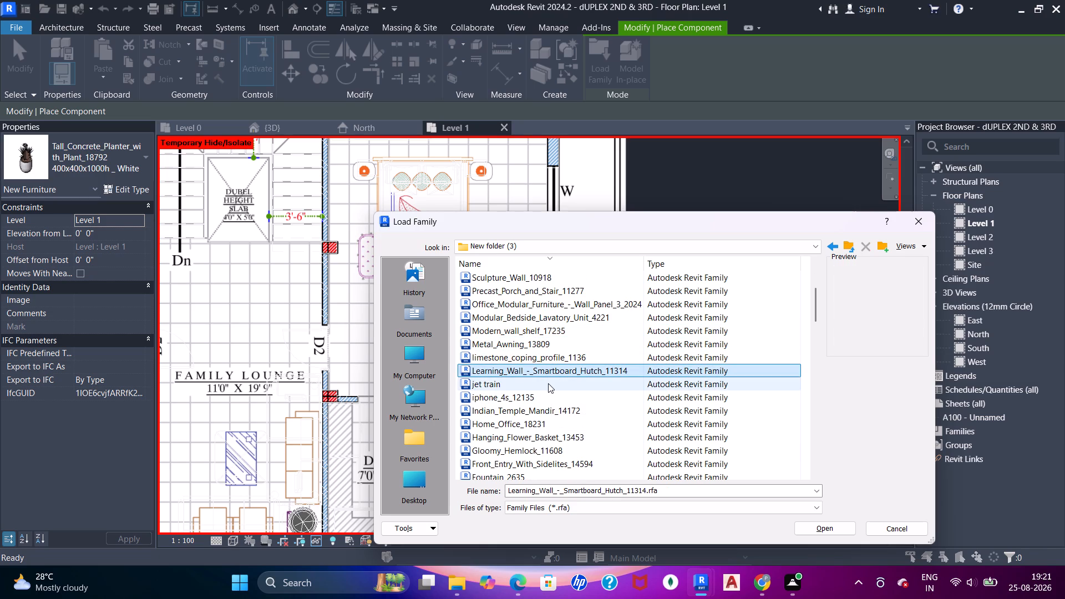
pyautogui.click(551, 392)
pyautogui.click(551, 403)
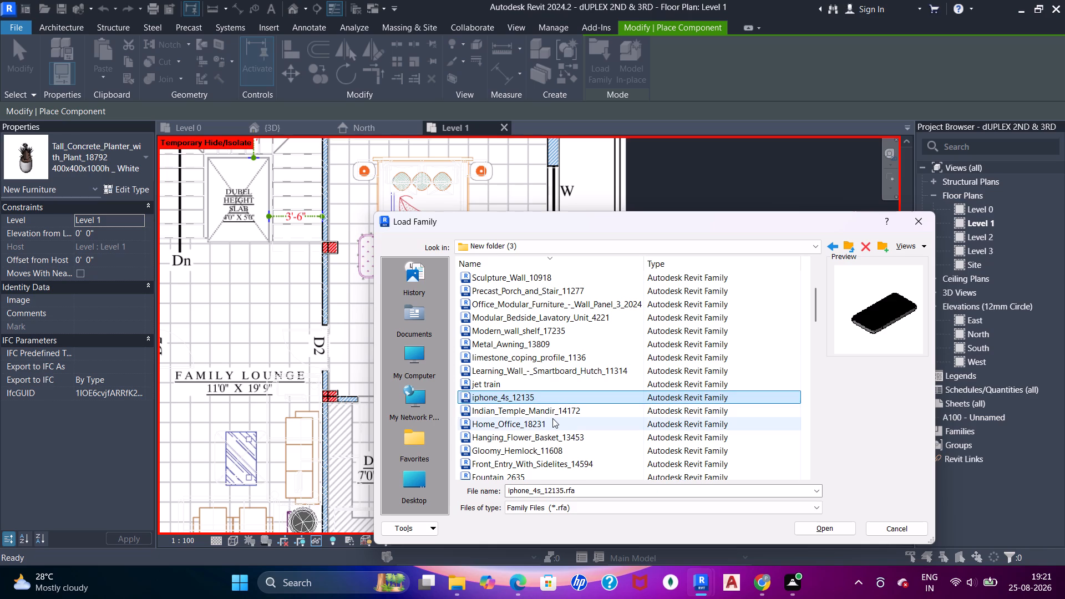
pyautogui.click(548, 412)
# Load the Home_Office_18231 family from New folder (3) for placement.
pyautogui.click(546, 422)
pyautogui.scroll(-2, 546, 422)
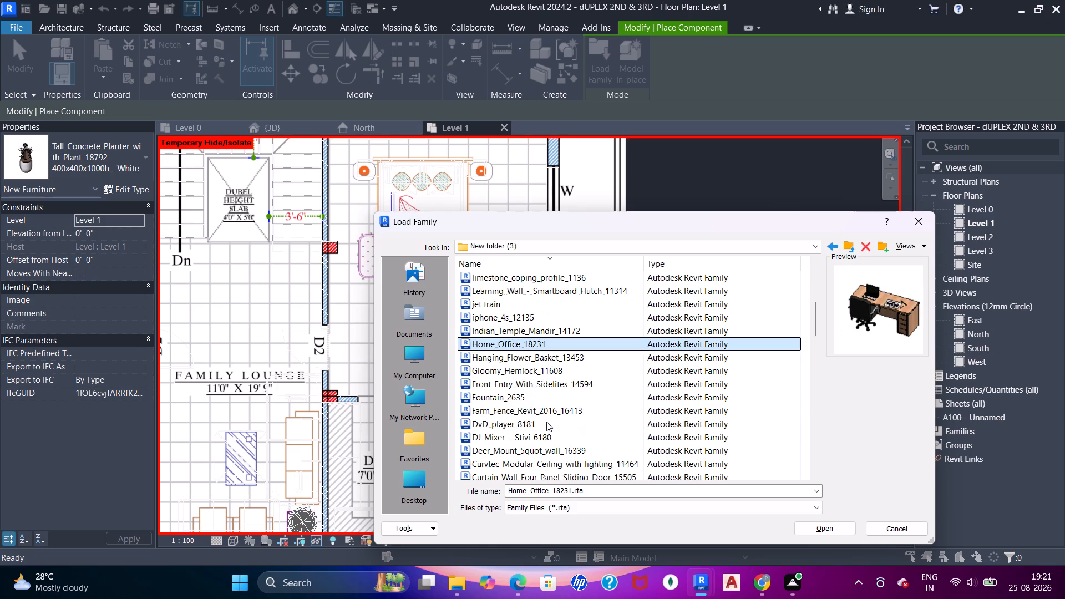
pyautogui.doubleClick(549, 348)
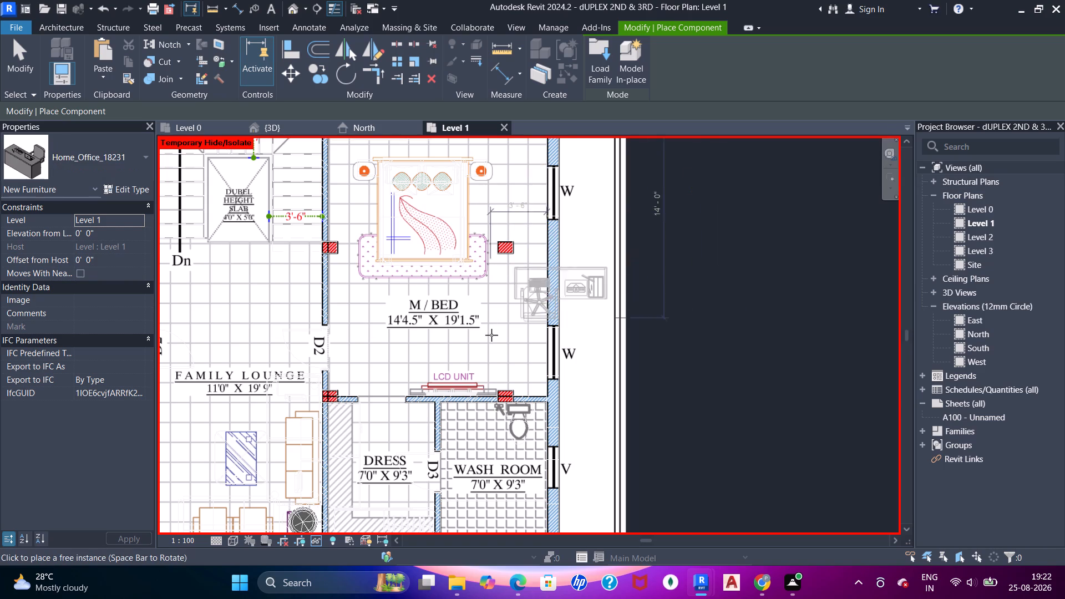
# Place the Home_Office_18231 desk in the master bedroom beside the lower window, rotated 90 degrees so it runs along the outer wall.
pyautogui.scroll(5, 484, 337)
pyautogui.press('space')
pyautogui.scroll(-3, 535, 358)
pyautogui.moveTo(551, 333); pyautogui.dragTo(521, 358, button='middle')
pyautogui.scroll(3, 531, 371)
pyautogui.moveTo(534, 374); pyautogui.dragTo(540, 339, button='middle')
pyautogui.scroll(-2, 546, 378)
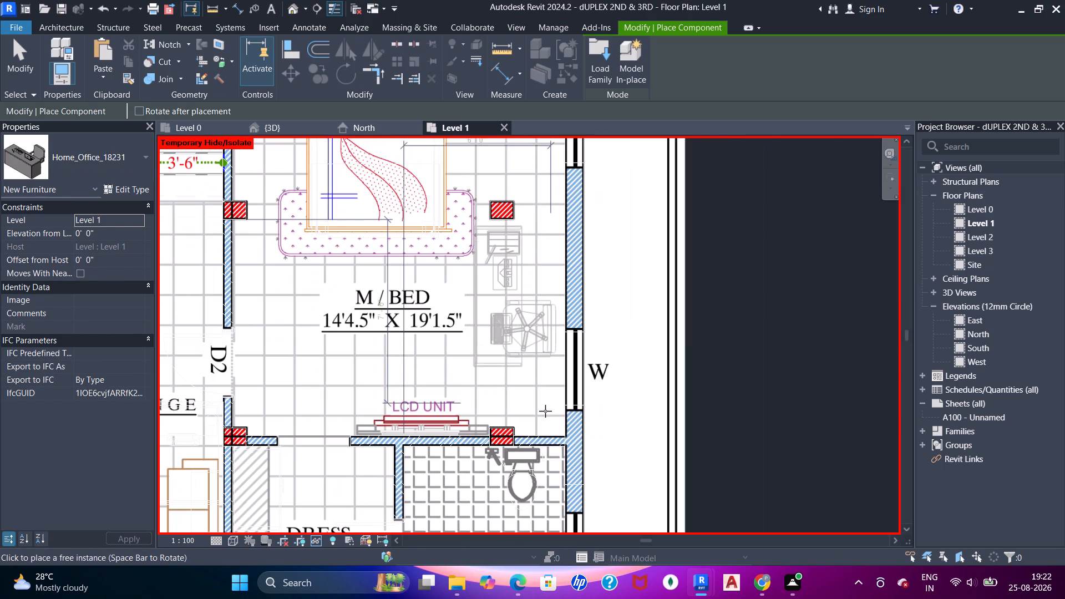
pyautogui.scroll(4, 542, 425)
pyautogui.click(563, 433)
pyautogui.press('Escape')
pyautogui.press('Escape')
pyautogui.press('Escape')
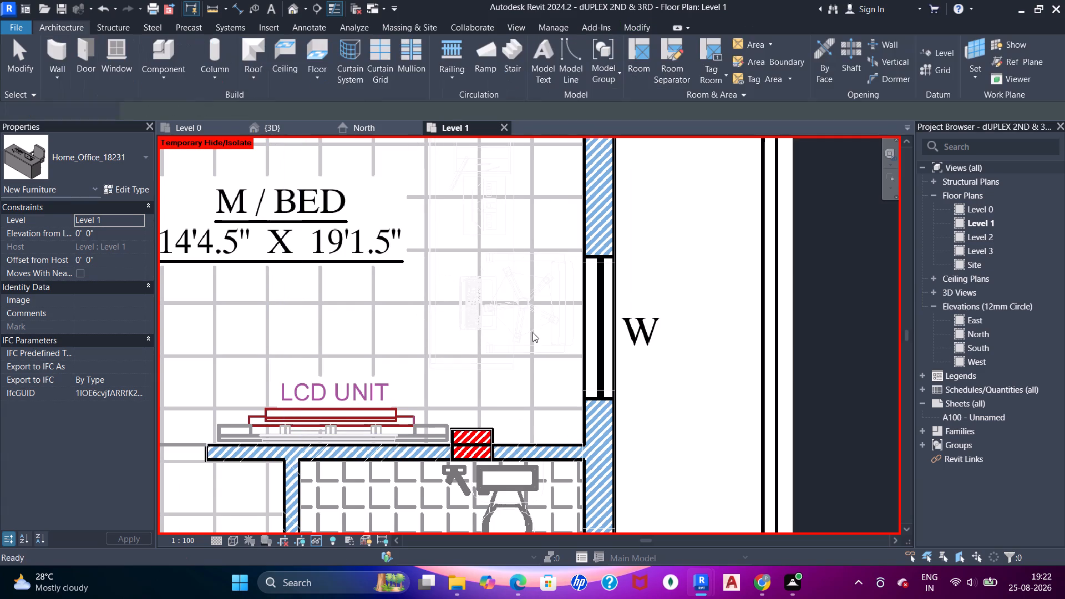
pyautogui.press('Escape')
pyautogui.press('Escape')
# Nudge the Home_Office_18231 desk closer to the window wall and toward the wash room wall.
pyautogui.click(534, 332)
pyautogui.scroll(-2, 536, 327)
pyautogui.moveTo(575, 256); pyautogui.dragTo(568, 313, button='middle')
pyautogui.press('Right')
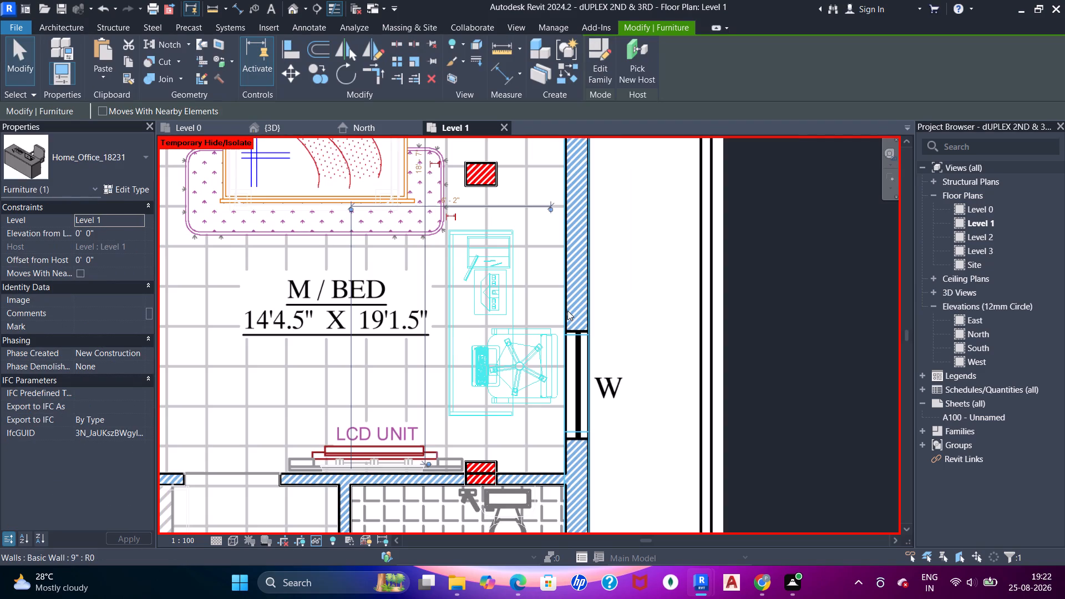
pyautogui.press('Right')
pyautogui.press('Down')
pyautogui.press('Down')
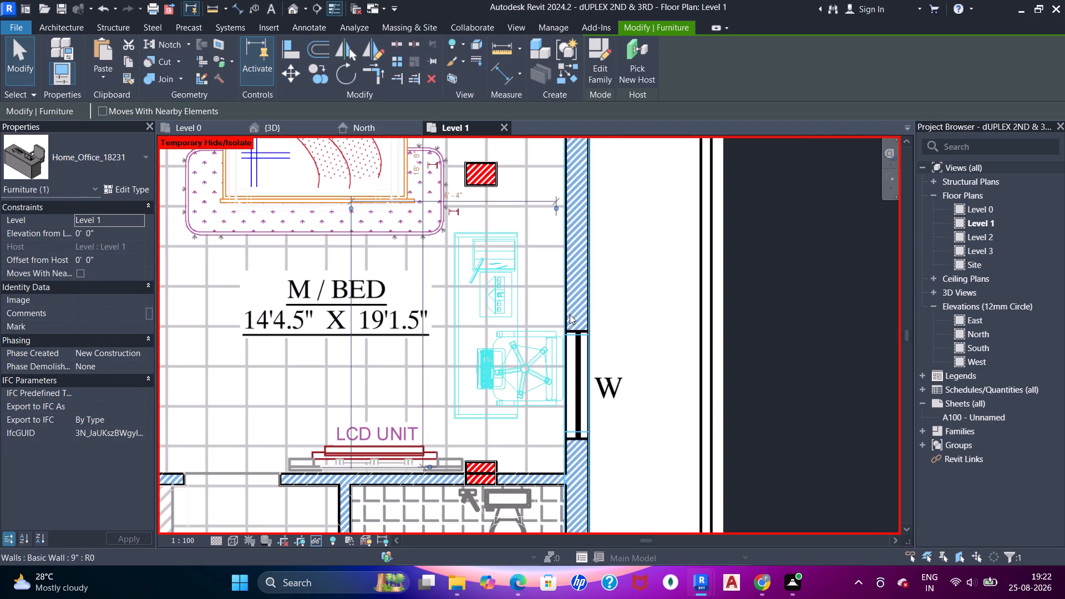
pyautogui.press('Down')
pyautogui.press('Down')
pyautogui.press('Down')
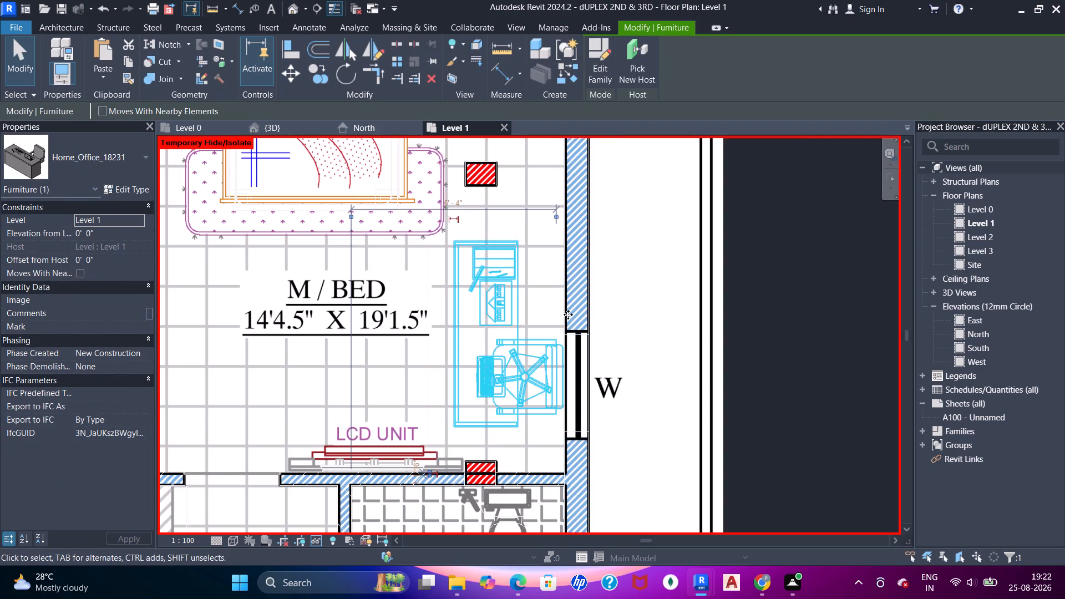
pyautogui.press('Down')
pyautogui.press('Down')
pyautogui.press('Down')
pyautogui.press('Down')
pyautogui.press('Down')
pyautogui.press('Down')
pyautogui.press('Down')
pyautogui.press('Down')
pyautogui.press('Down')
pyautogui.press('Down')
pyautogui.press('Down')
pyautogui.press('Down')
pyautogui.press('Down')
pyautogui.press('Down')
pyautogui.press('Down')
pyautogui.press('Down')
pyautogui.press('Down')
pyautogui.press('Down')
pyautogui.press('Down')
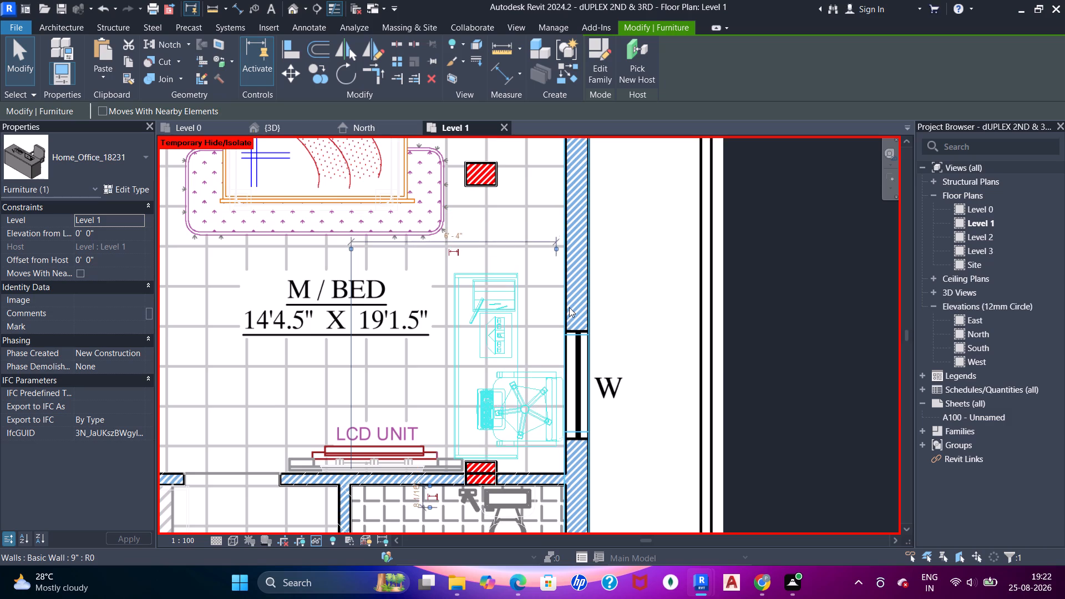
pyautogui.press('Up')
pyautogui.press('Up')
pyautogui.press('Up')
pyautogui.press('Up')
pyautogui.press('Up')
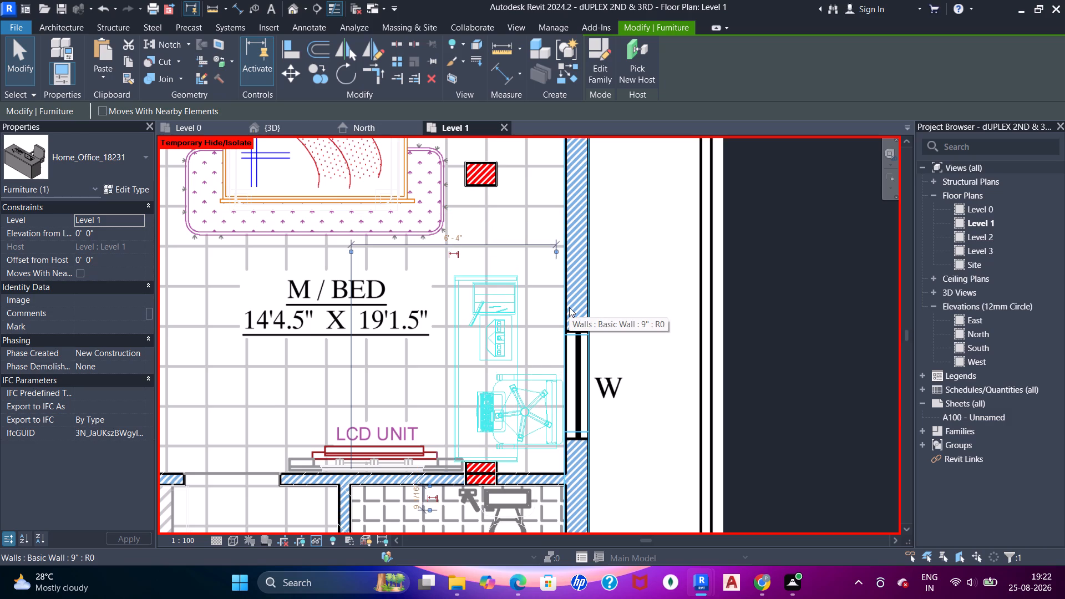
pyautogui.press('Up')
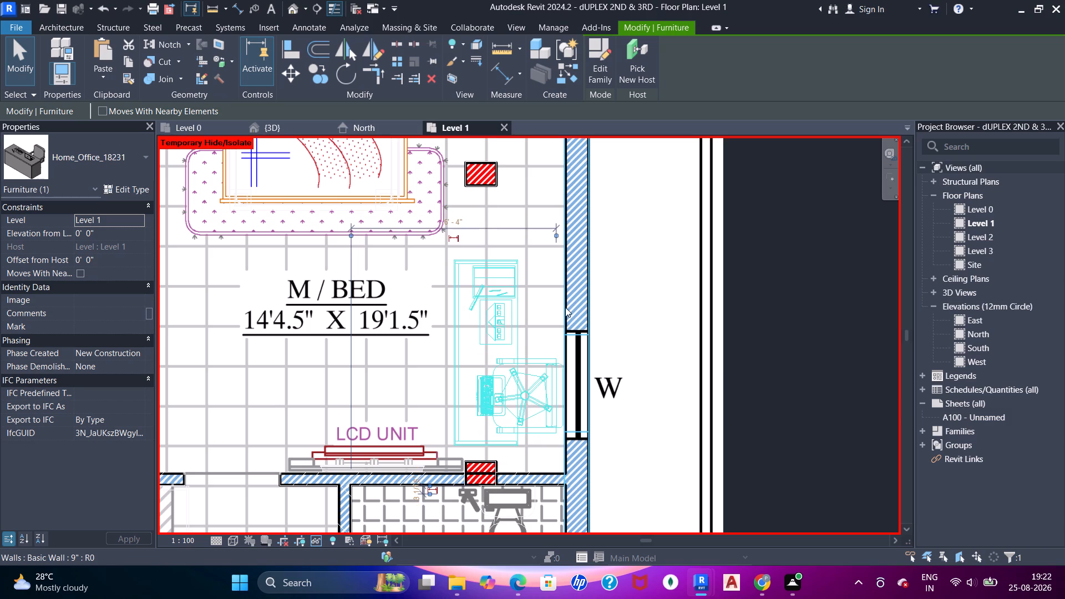
# Rotate the Home_Office_18231 desk 180 degrees so its chair faces the window wall, and move it back into the master bedroom beside the window.
pyautogui.scroll(2, 546, 359)
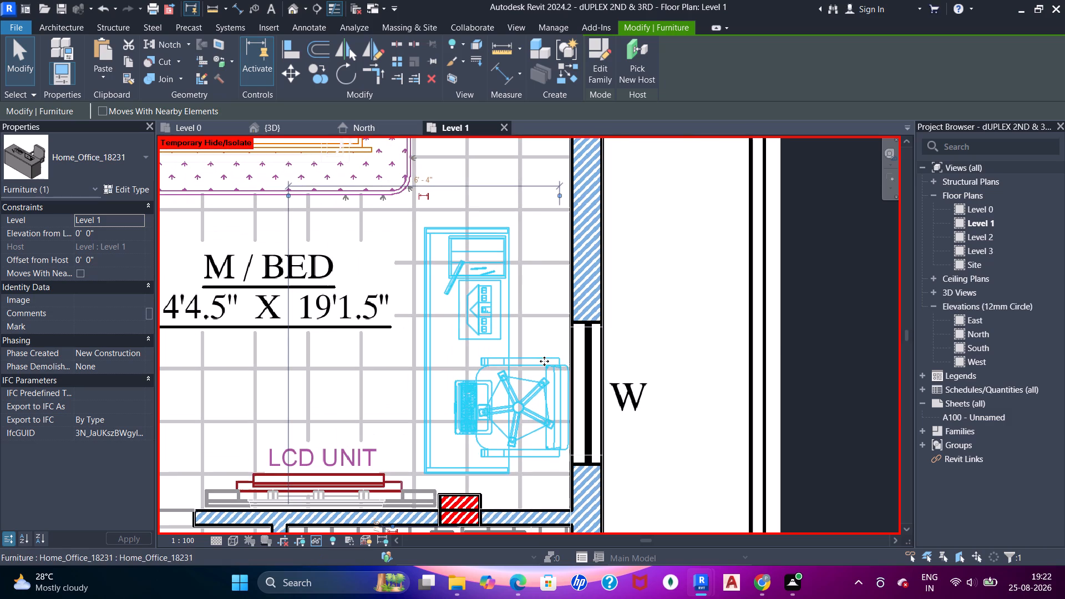
pyautogui.click(544, 366)
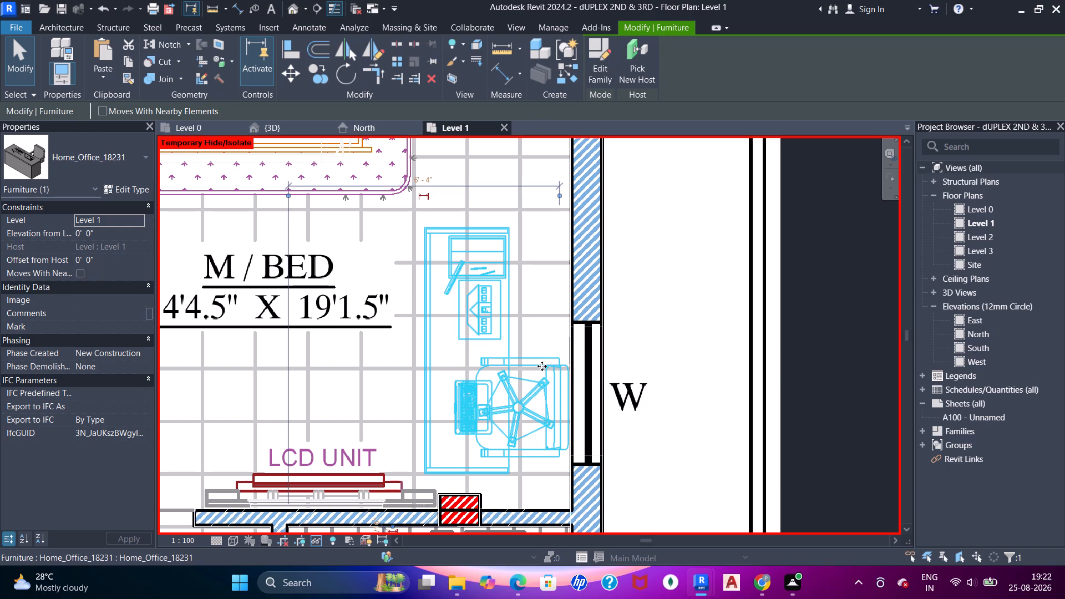
pyautogui.press('space')
pyautogui.scroll(-3, 528, 346)
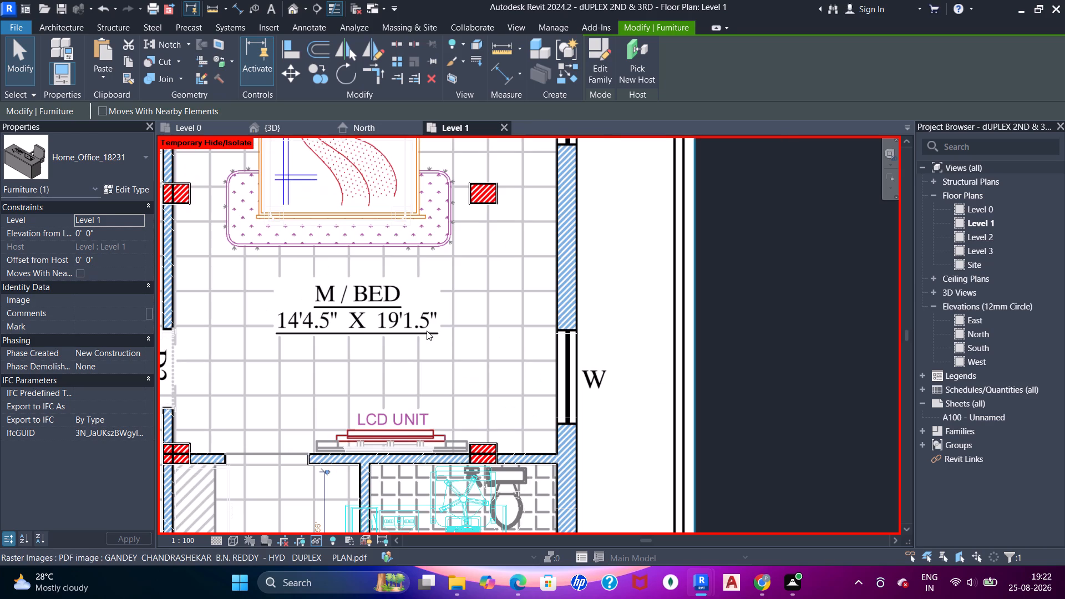
pyautogui.scroll(-2, 449, 343)
pyautogui.moveTo(461, 379); pyautogui.dragTo(481, 257, button='middle')
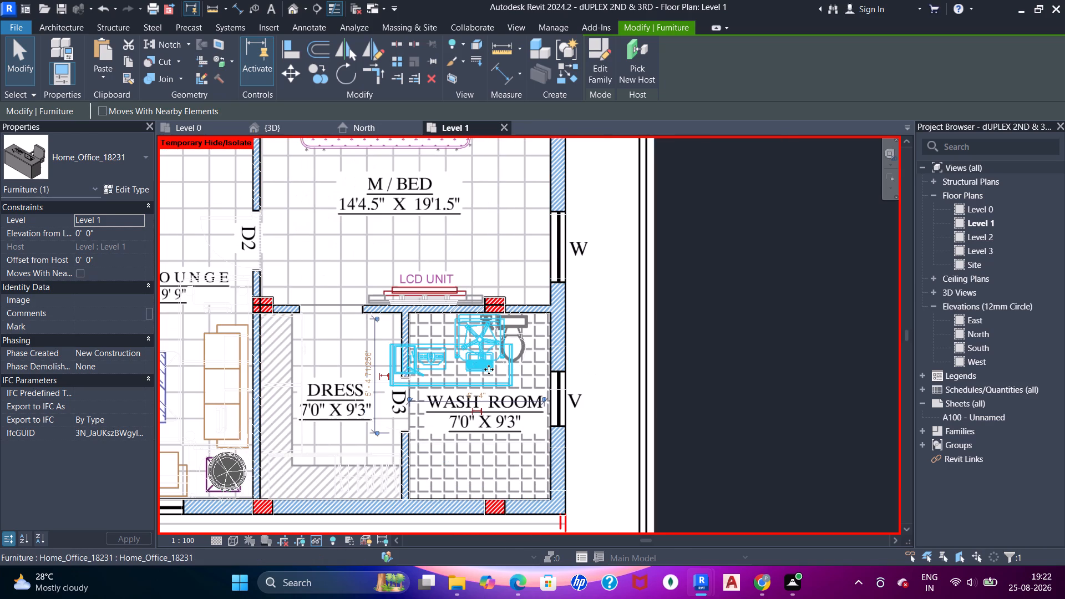
pyautogui.press('space')
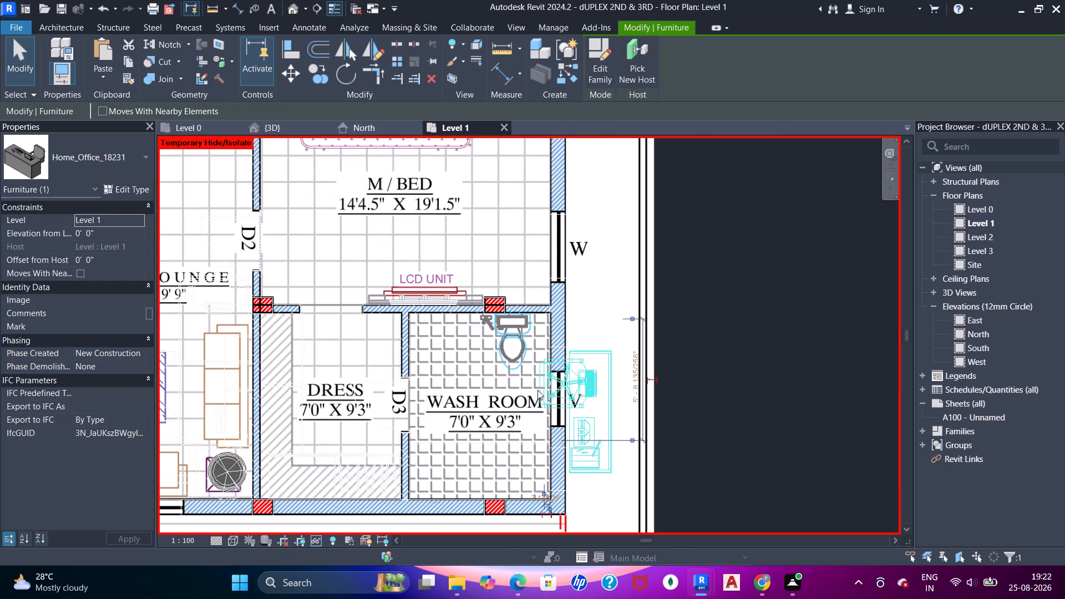
pyautogui.moveTo(575, 397); pyautogui.dragTo(490, 206)
pyautogui.scroll(4, 503, 243)
pyautogui.moveTo(504, 241); pyautogui.dragTo(480, 326, button='middle')
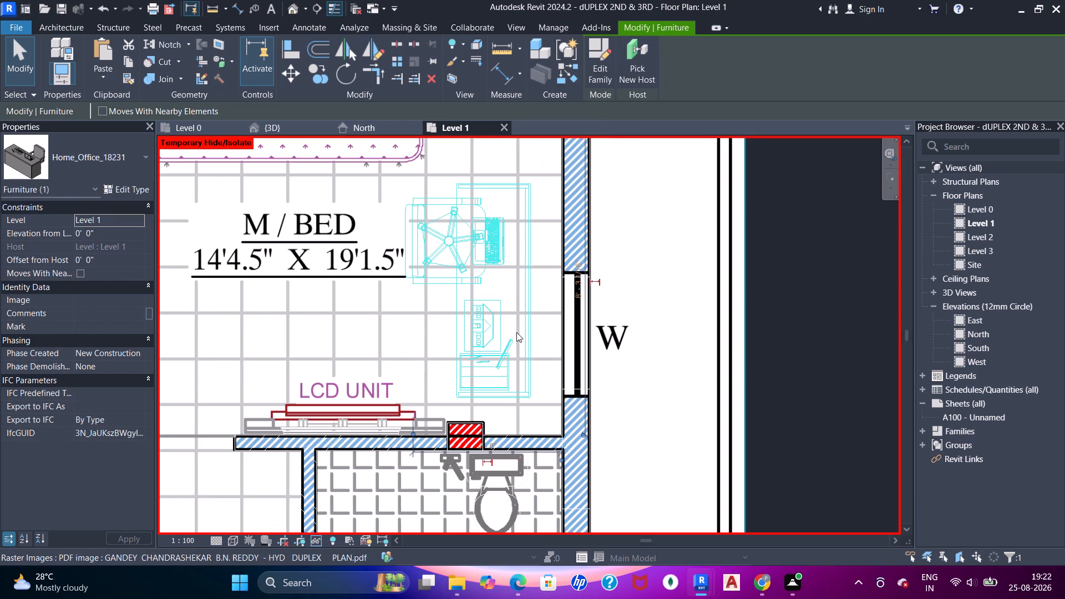
# Nudge the Home_Office_18231 desk against the master bedroom's window wall and slightly toward the wash room.
pyautogui.press('Right')
pyautogui.press('Right')
pyautogui.press('Right')
pyautogui.press('Right')
pyautogui.press('Right')
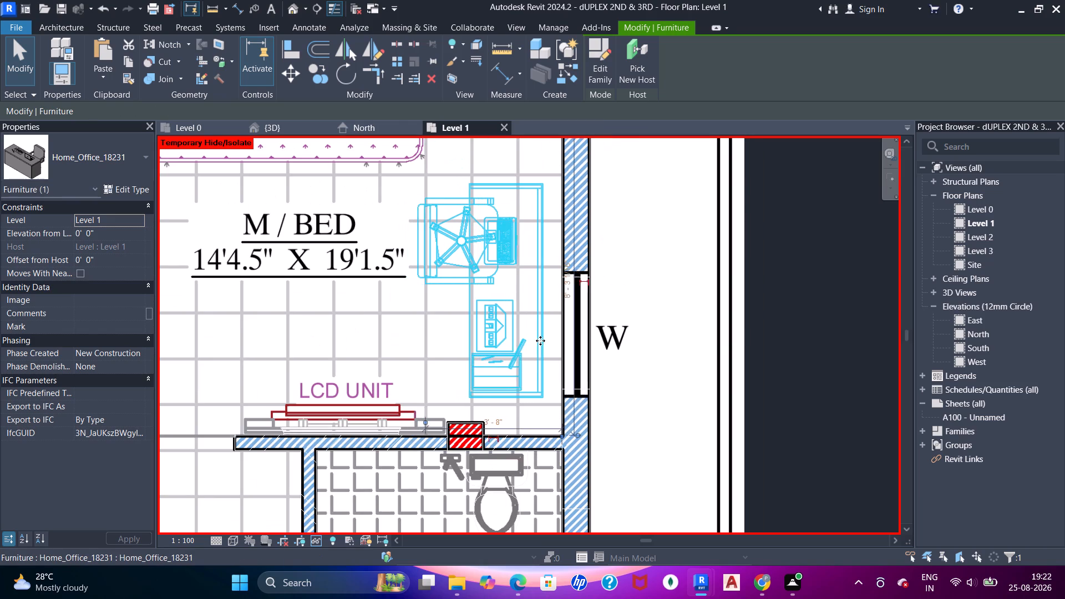
pyautogui.press('Right')
pyautogui.press('Right')
pyautogui.press('Right')
pyautogui.press('Right')
pyautogui.press('Right')
pyautogui.press('Down')
pyautogui.press('Down')
pyautogui.press('Down')
pyautogui.press('Down')
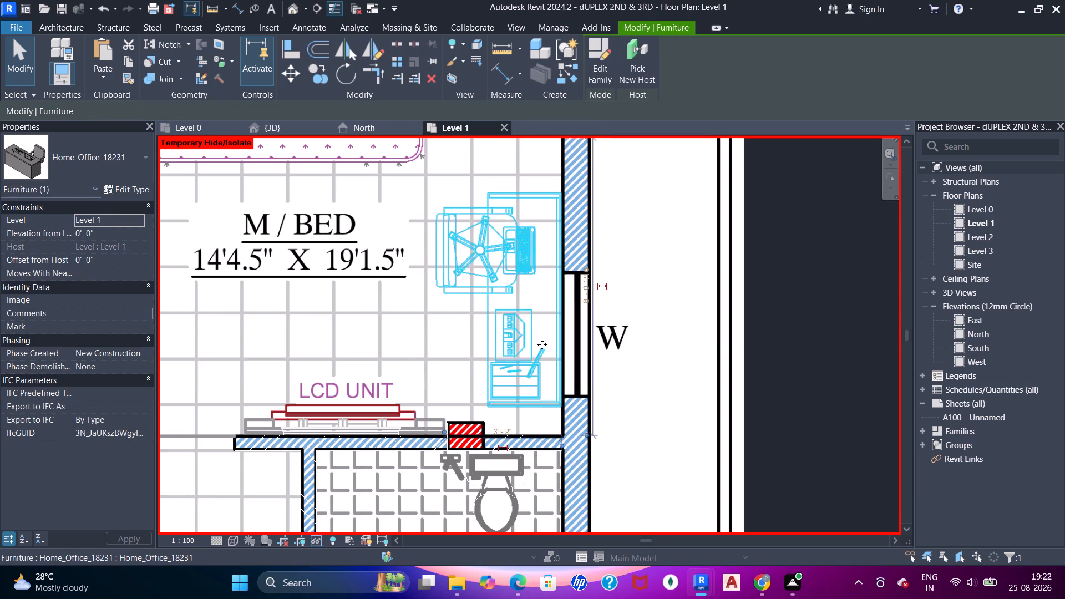
pyautogui.press('Down')
pyautogui.press('Down')
pyautogui.press('Up')
pyautogui.scroll(-4, 514, 292)
pyautogui.middleClick(504, 282)
pyautogui.press('Escape')
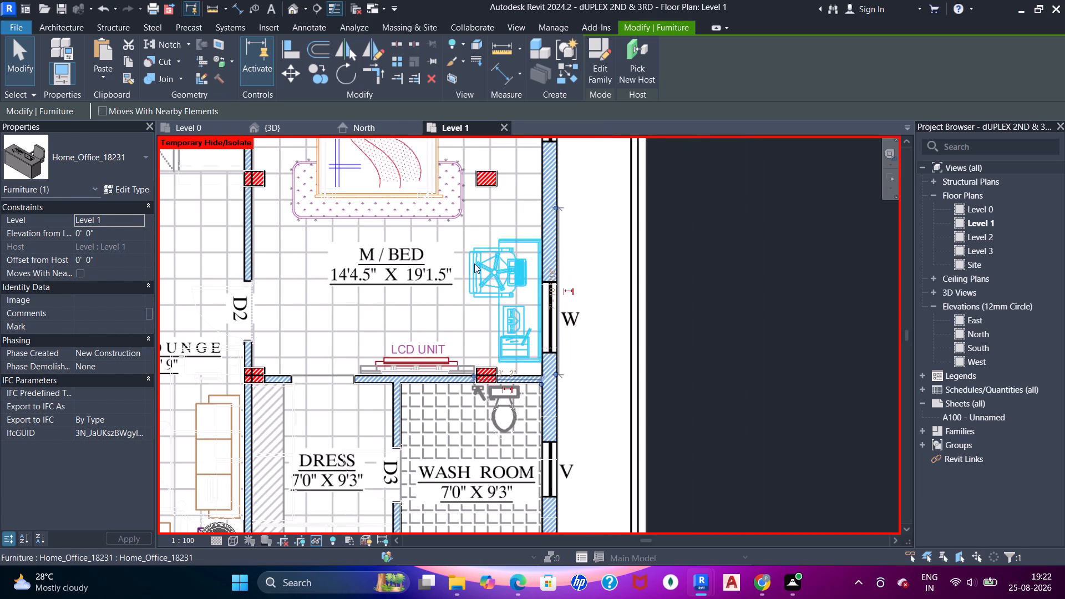
pyautogui.scroll(-3, 463, 257)
pyautogui.press('Escape')
# Examine the master bedroom, staircase, child bedroom, dress and wash room on the plan for pieces still to be furnished.
pyautogui.moveTo(471, 271); pyautogui.dragTo(499, 291, button='middle')
pyautogui.moveTo(468, 274); pyautogui.dragTo(581, 277, button='middle')
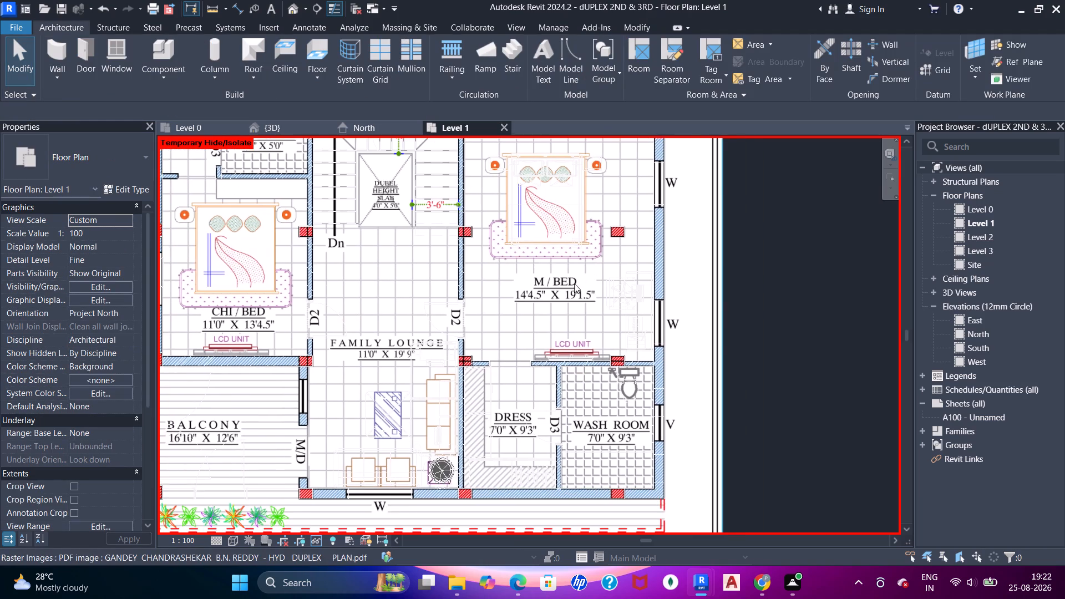
pyautogui.moveTo(508, 275); pyautogui.dragTo(528, 334, button='middle')
pyautogui.scroll(1, 560, 328)
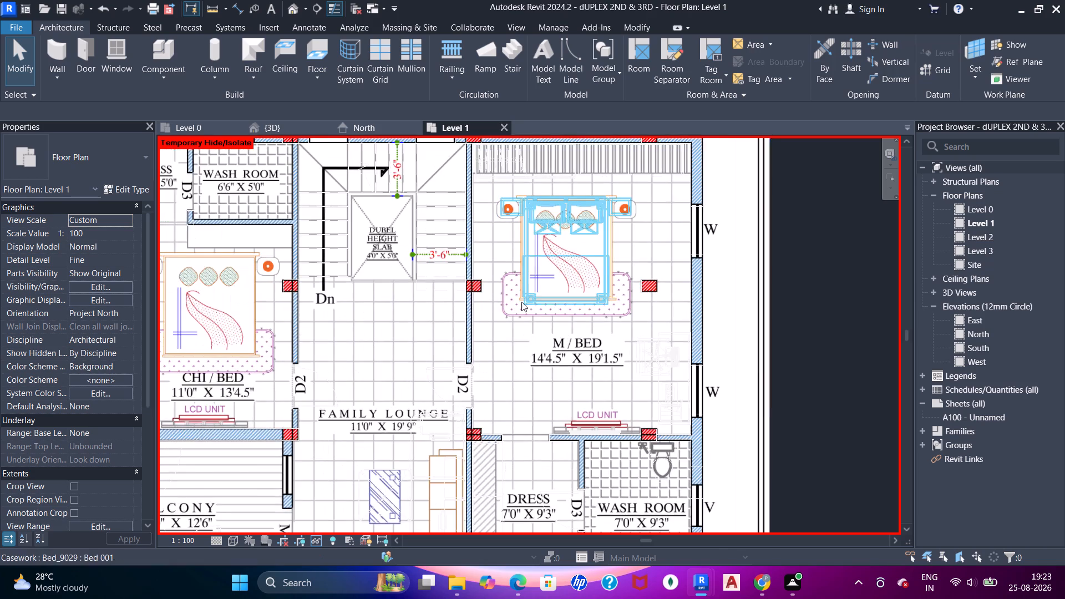
pyautogui.scroll(-1, 517, 302)
pyautogui.moveTo(501, 303); pyautogui.dragTo(670, 310, button='middle')
pyautogui.scroll(2, 546, 211)
pyautogui.scroll(-1, 565, 229)
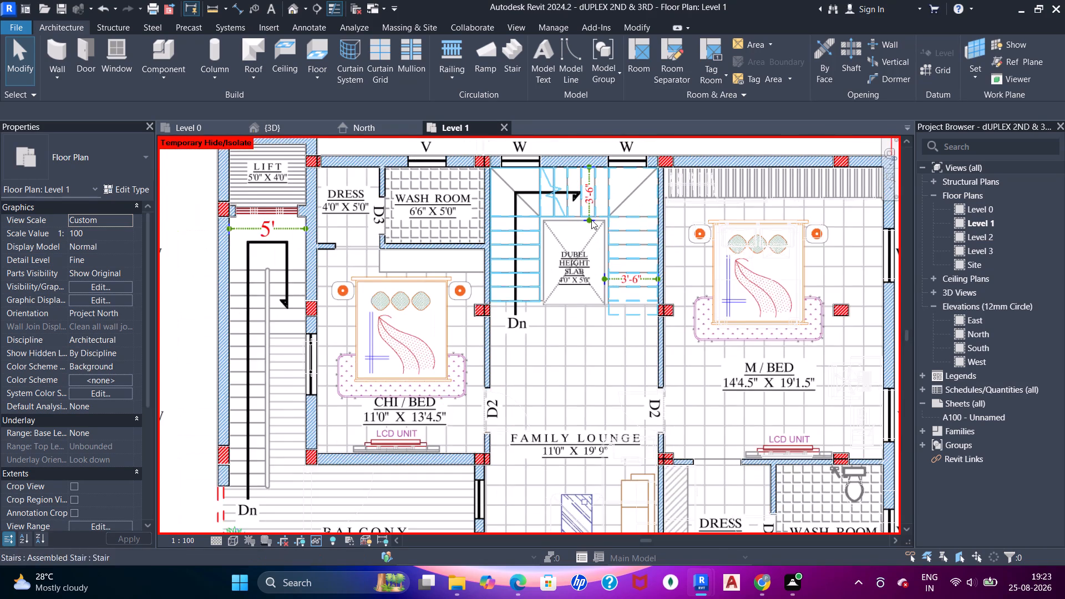
pyautogui.moveTo(591, 221); pyautogui.dragTo(570, 241, button='middle')
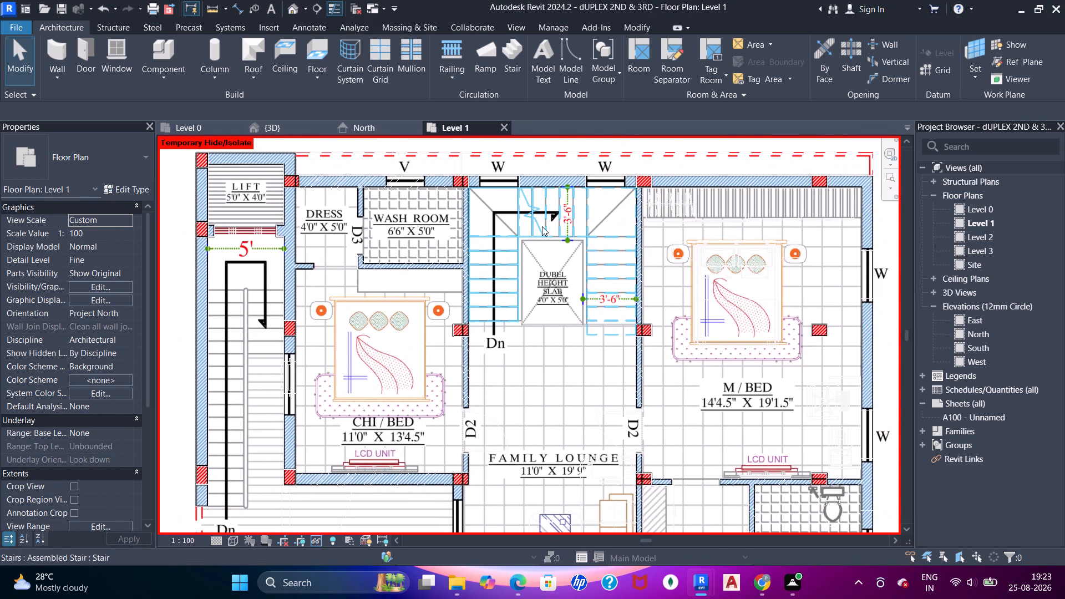
pyautogui.scroll(1, 541, 226)
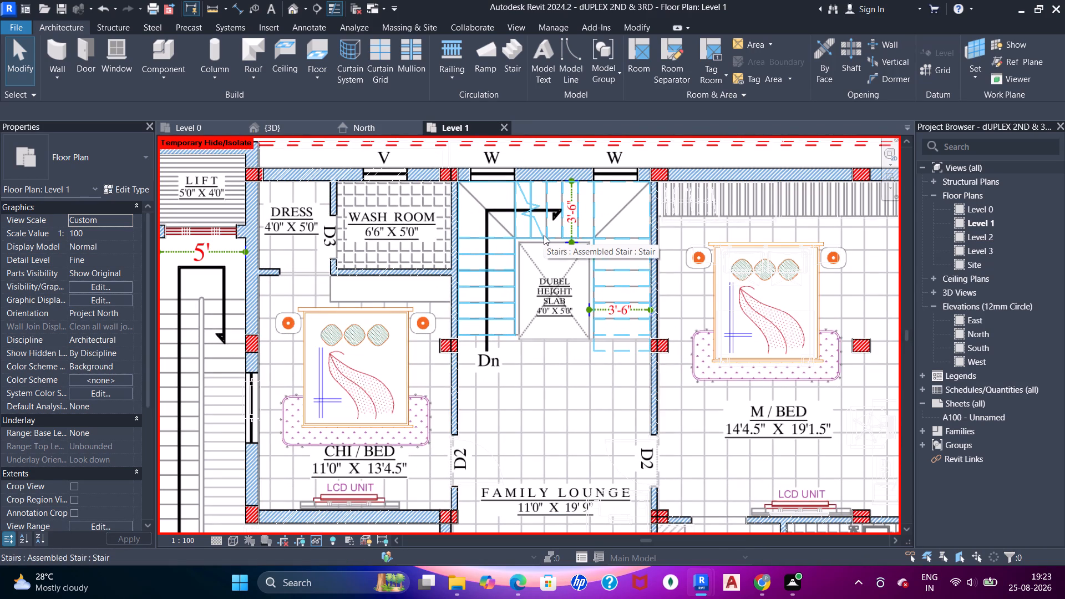
pyautogui.scroll(-2, 546, 243)
pyautogui.moveTo(452, 255); pyautogui.dragTo(531, 242, button='middle')
pyautogui.scroll(4, 465, 207)
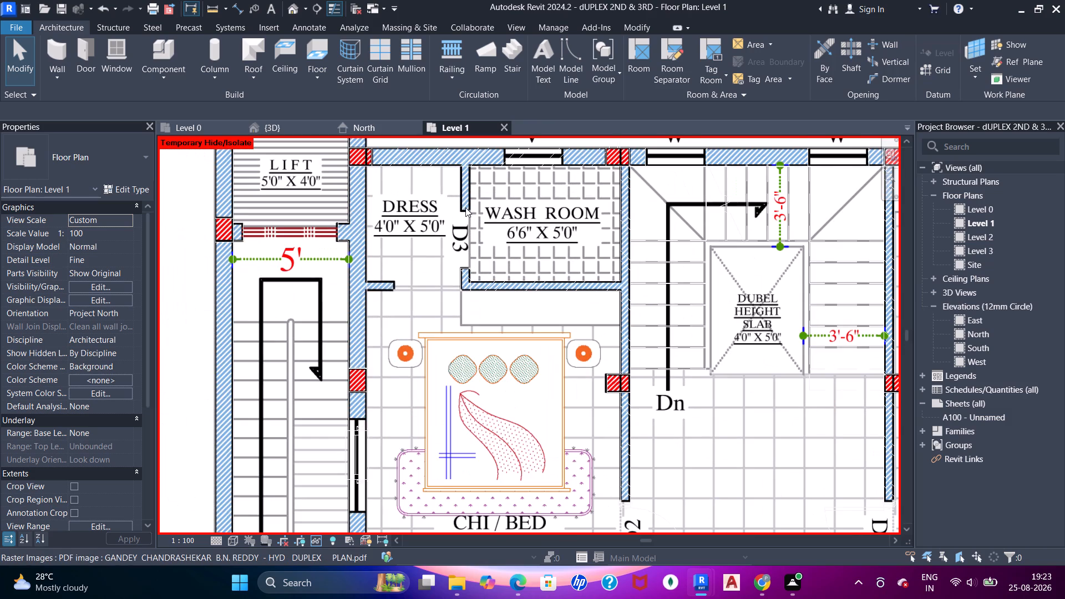
pyautogui.scroll(-2, 528, 232)
pyautogui.moveTo(542, 297); pyautogui.dragTo(522, 217, button='middle')
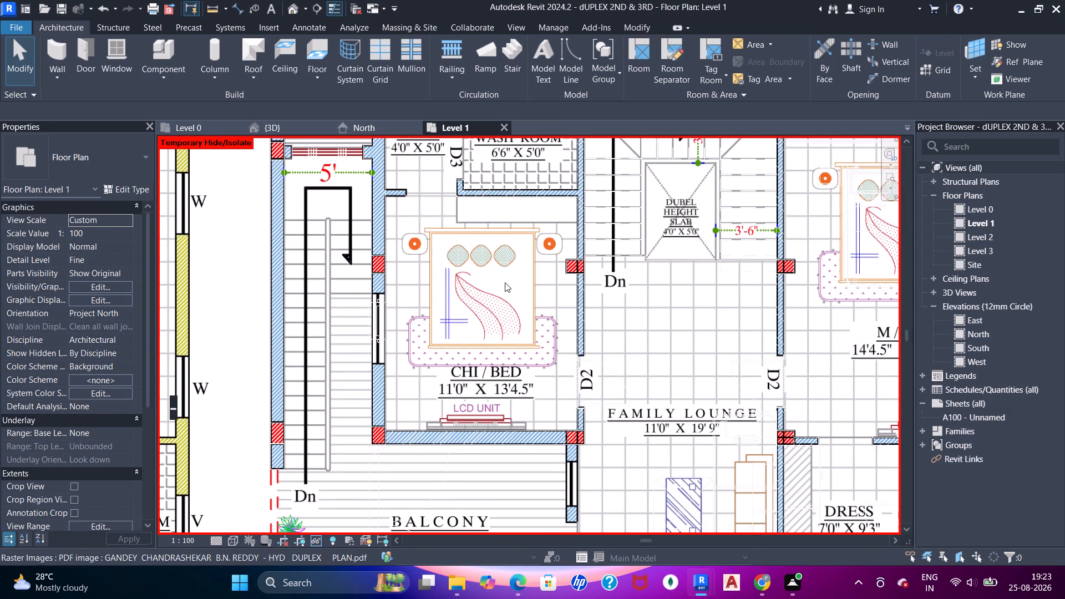
# Look through the component types already loaded in the project for a piece to furnish the child bedroom.
pyautogui.press('Escape')
pyautogui.press('Escape')
pyautogui.press('Escape')
pyautogui.press('Escape')
pyautogui.write('cm')
pyautogui.click(75, 162)
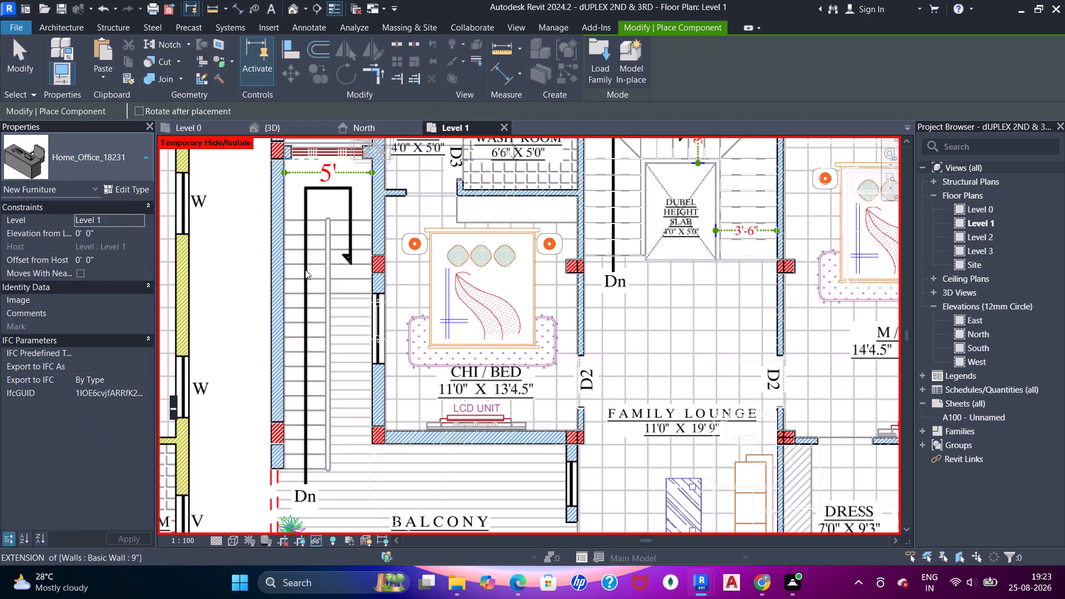
pyautogui.scroll(-3, 170, 272)
pyautogui.scroll(-20, 78, 301)
pyautogui.scroll(5, 82, 303)
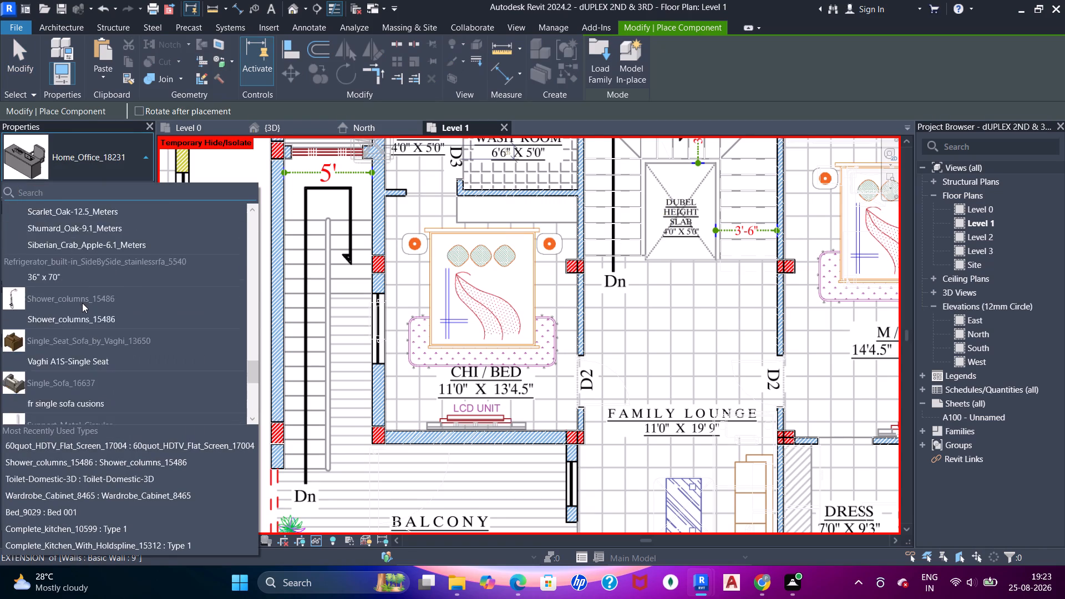
pyautogui.scroll(9, 82, 303)
# Compare the previews of the bed families in the SHUBHAM CITY beds folder.
pyautogui.click(601, 77)
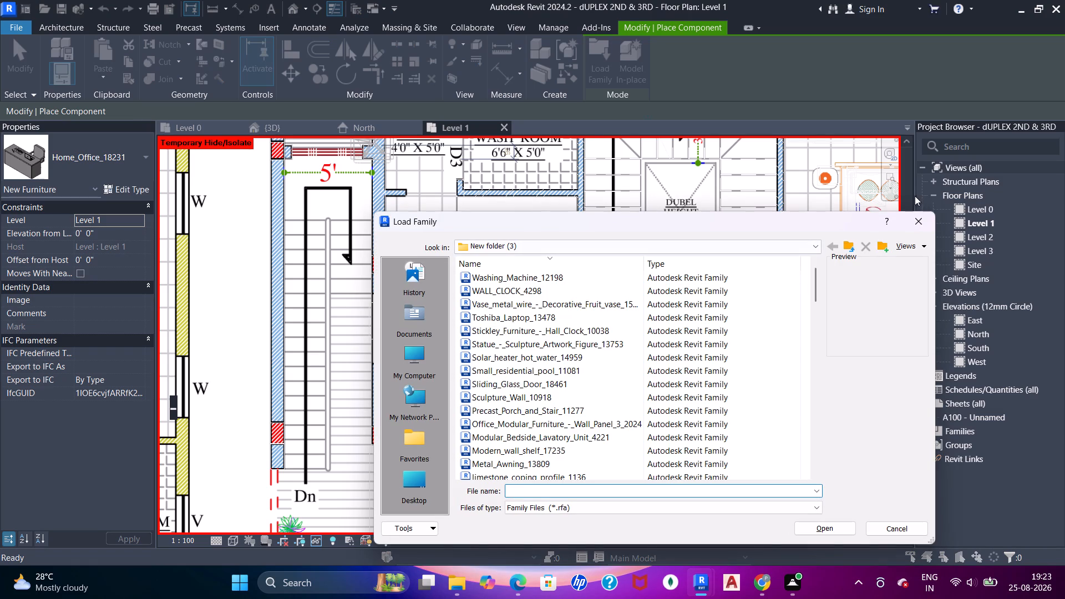
pyautogui.click(851, 244)
pyautogui.scroll(-10, 486, 337)
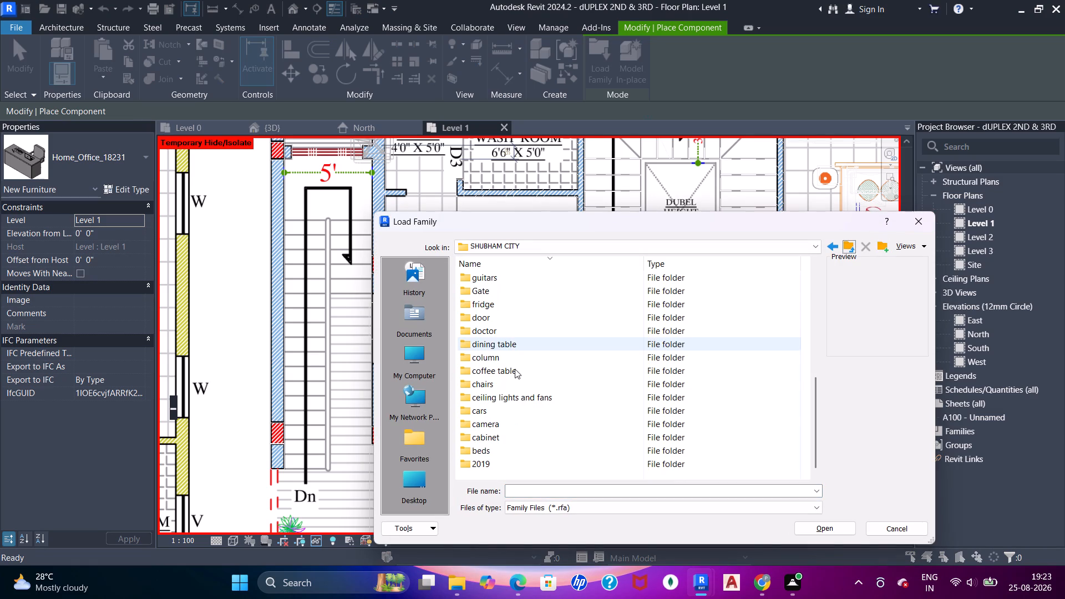
pyautogui.doubleClick(509, 455)
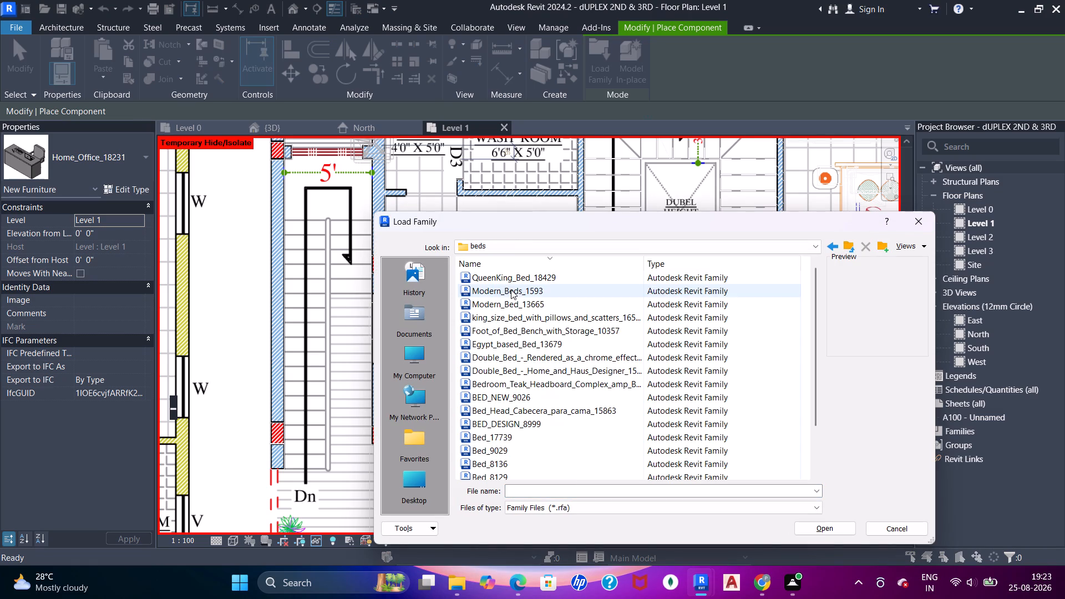
pyautogui.click(511, 288)
pyautogui.click(525, 298)
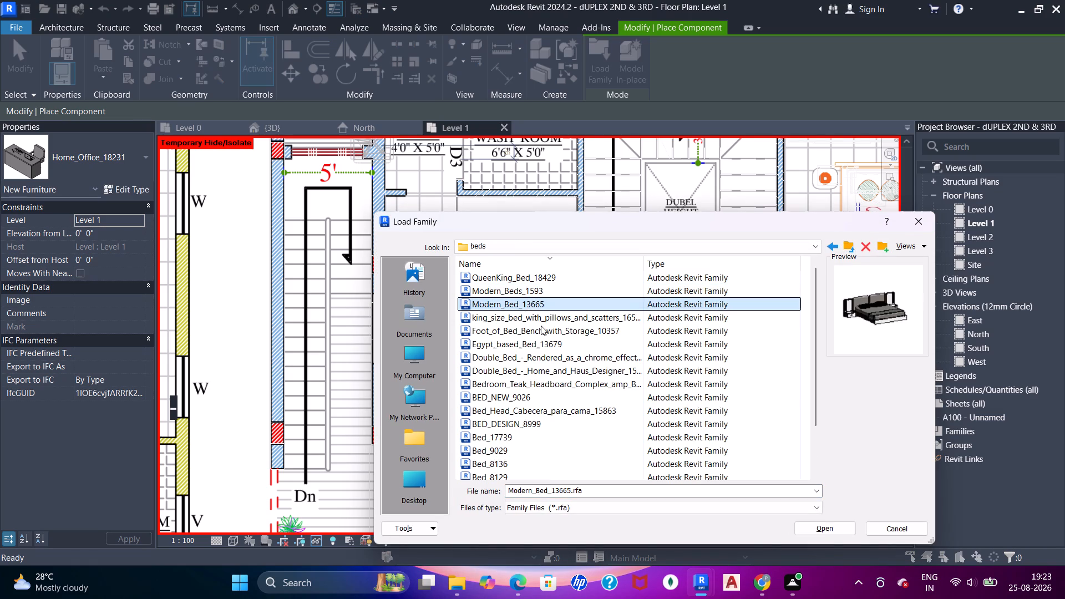
pyautogui.click(535, 319)
pyautogui.click(529, 334)
pyautogui.click(539, 348)
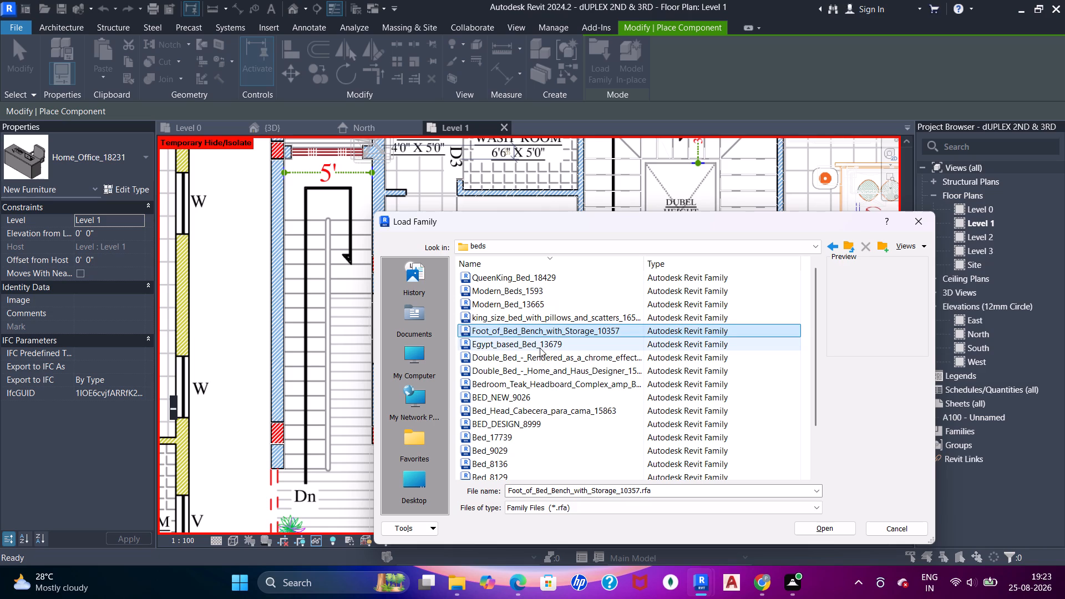
pyautogui.click(537, 358)
pyautogui.click(536, 369)
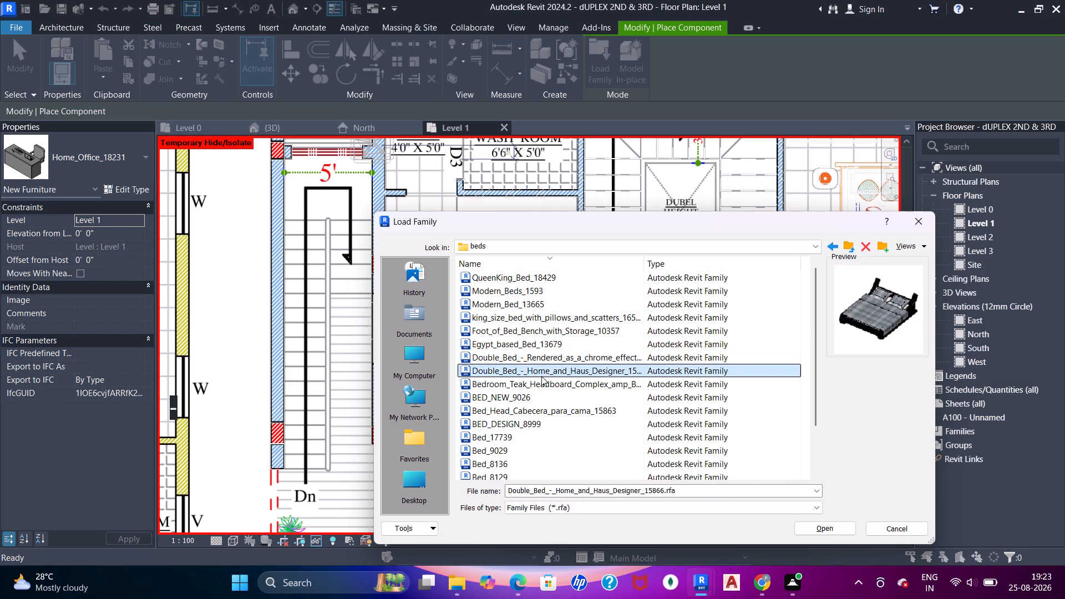
pyautogui.click(545, 380)
pyautogui.scroll(-2, 540, 398)
pyautogui.click(537, 373)
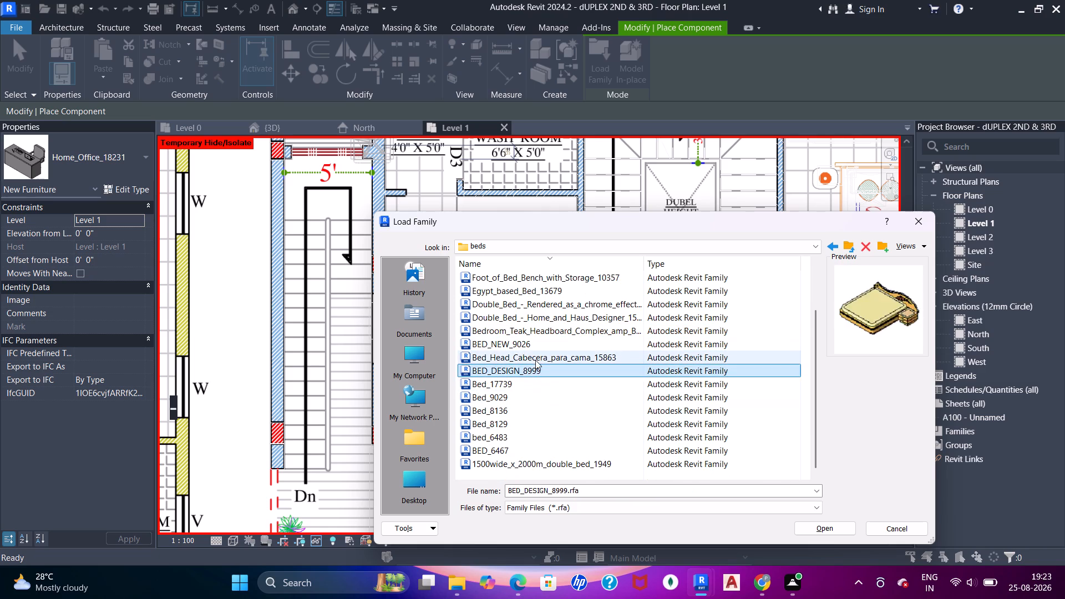
pyautogui.click(535, 359)
pyautogui.scroll(-1, 536, 354)
pyautogui.click(539, 376)
pyautogui.click(530, 379)
pyautogui.scroll(-2, 529, 397)
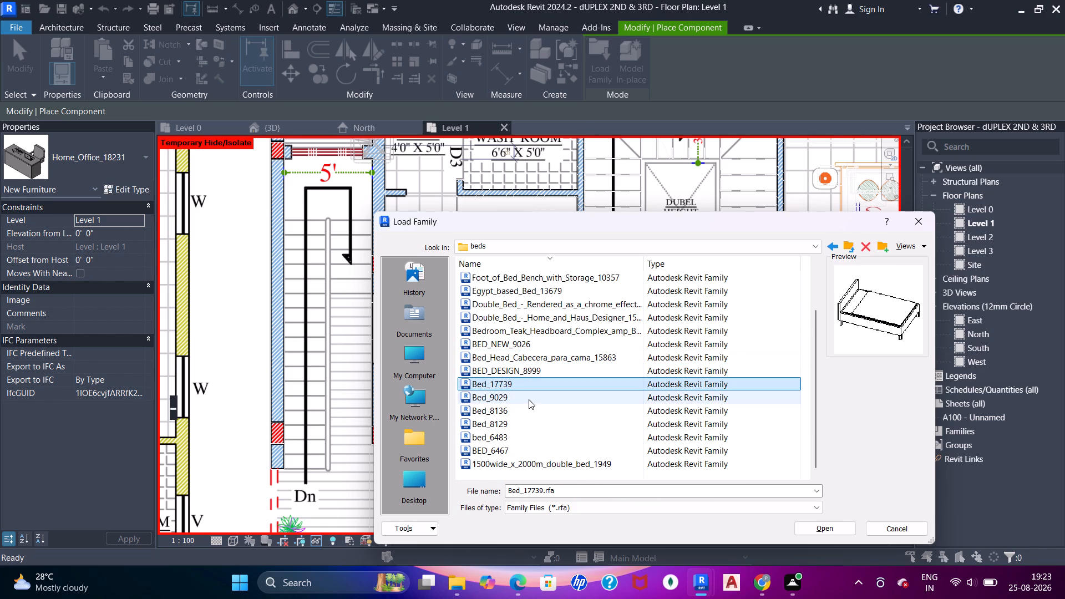
pyautogui.scroll(-1, 529, 399)
pyautogui.click(528, 396)
pyautogui.click(530, 405)
pyautogui.click(539, 420)
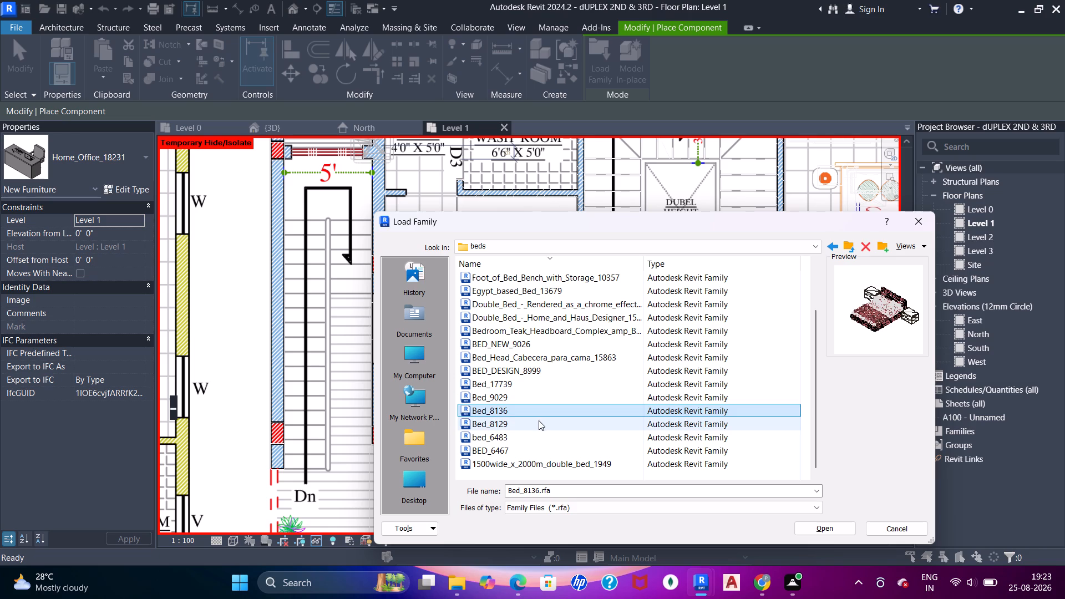
pyautogui.click(538, 433)
pyautogui.click(531, 458)
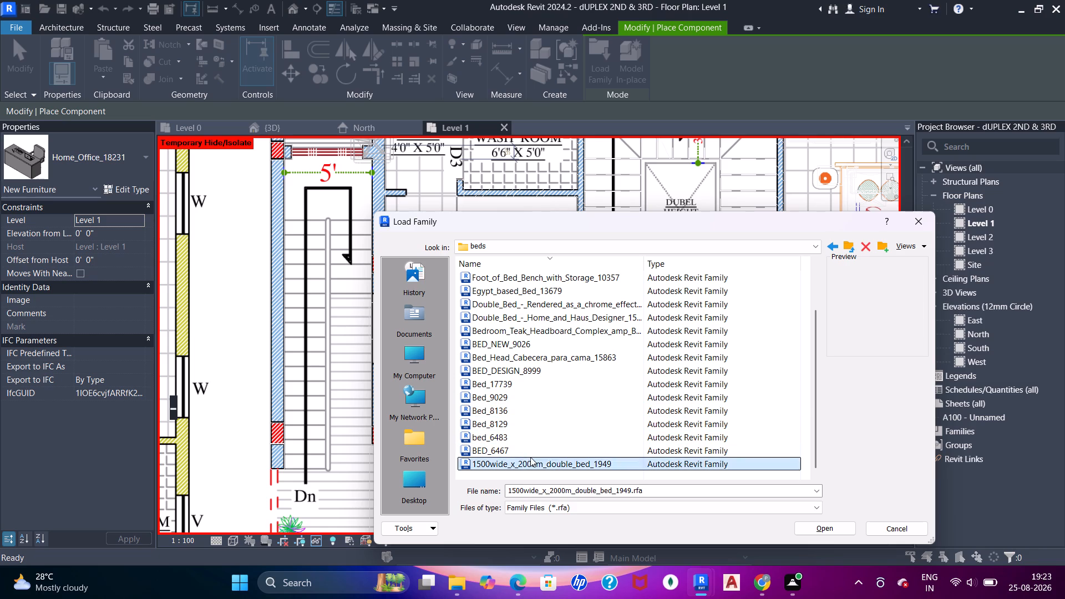
pyautogui.click(524, 446)
# Load the BED_DESIGN_8999 family from the beds folder.
pyautogui.click(510, 380)
pyautogui.click(518, 369)
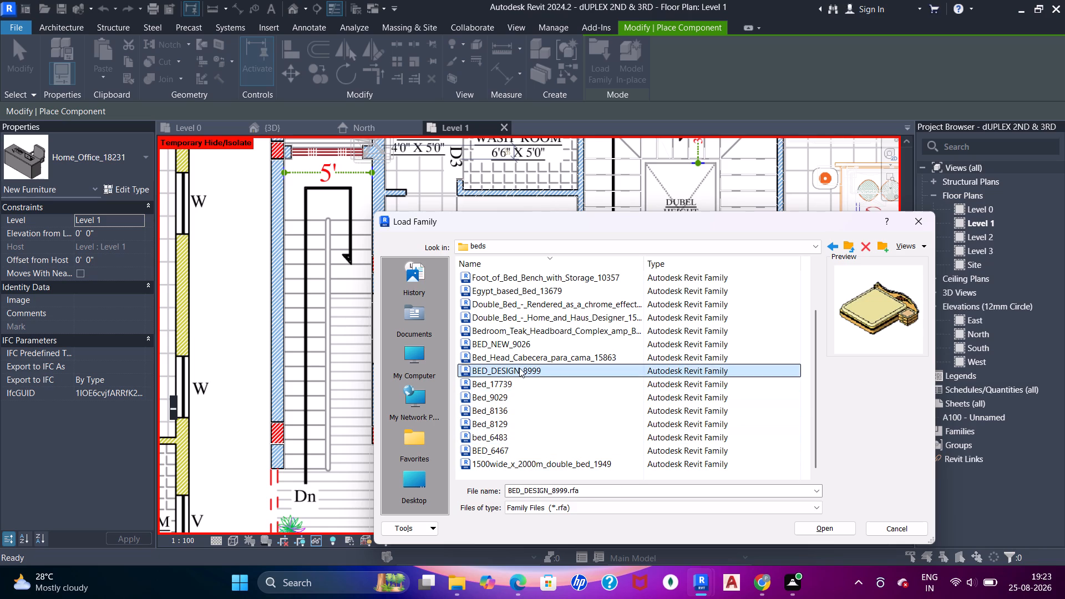
pyautogui.doubleClick(517, 370)
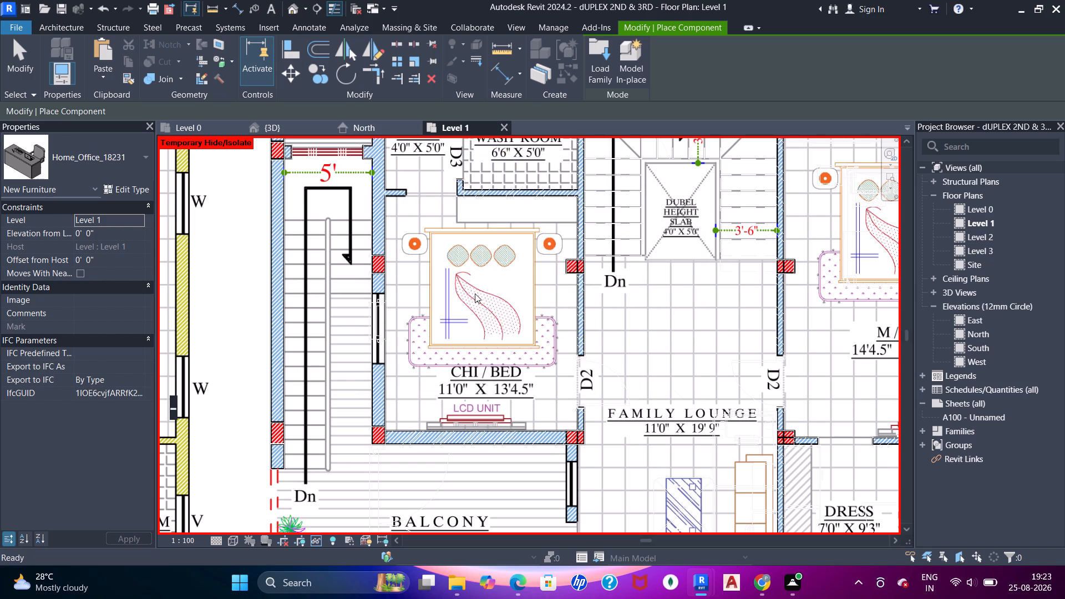
# Place the BED_DESIGN_8999 bed over the bed drawn on the plan in the child bedroom.
pyautogui.scroll(3, 472, 286)
pyautogui.moveTo(474, 282); pyautogui.dragTo(471, 385, button='middle')
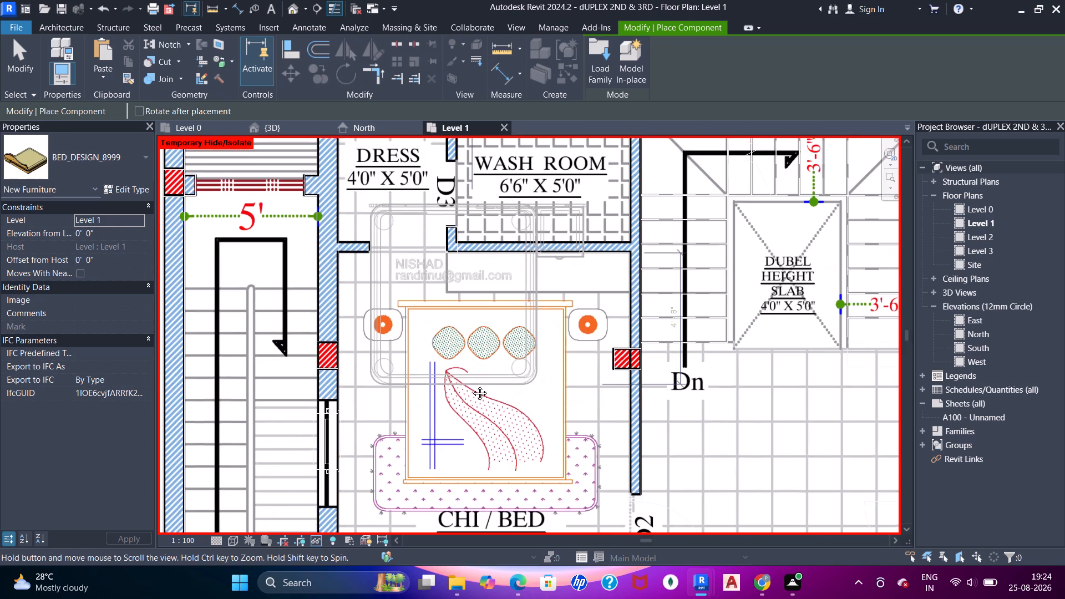
pyautogui.scroll(-2, 525, 306)
pyautogui.scroll(1, 525, 306)
pyautogui.moveTo(525, 306); pyautogui.dragTo(475, 212, button='middle')
pyautogui.moveTo(457, 347); pyautogui.dragTo(481, 382, button='middle')
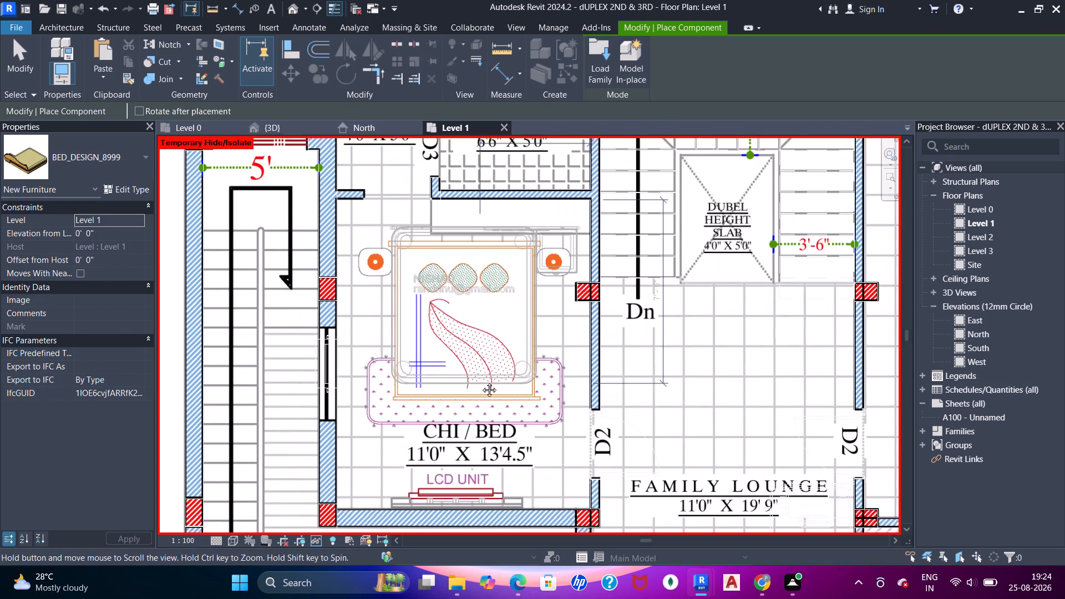
pyautogui.moveTo(481, 382); pyautogui.dragTo(482, 341, button='middle')
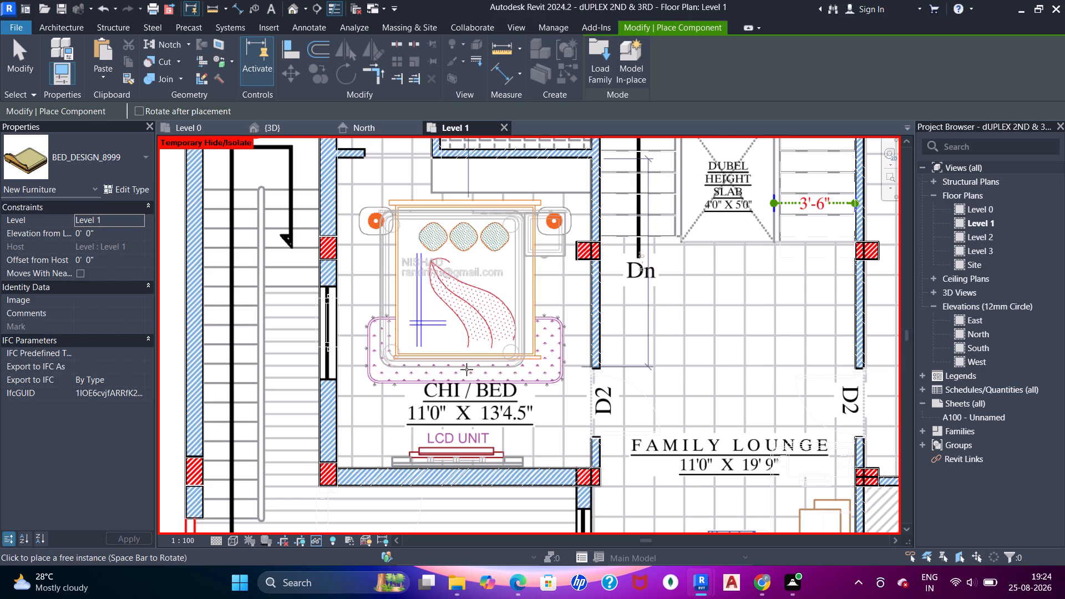
pyautogui.click(466, 369)
pyautogui.press('Escape')
pyautogui.scroll(-3, 439, 263)
pyautogui.press('Escape')
pyautogui.moveTo(454, 253); pyautogui.dragTo(420, 277, button='middle')
pyautogui.press('Escape')
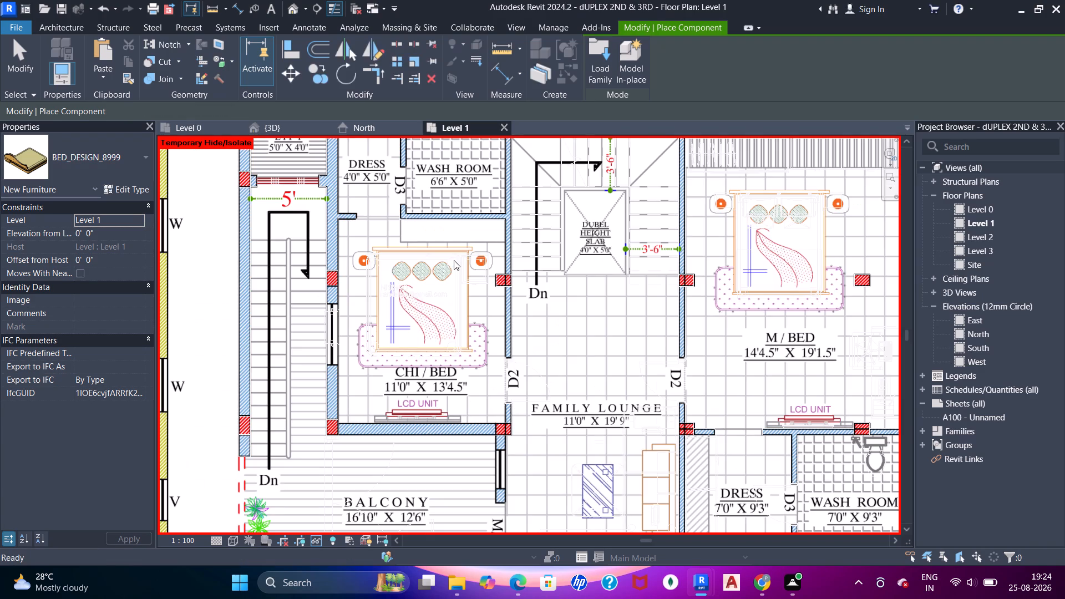
pyautogui.press('Escape')
pyautogui.moveTo(440, 261); pyautogui.dragTo(504, 210, button='middle')
pyautogui.press('Escape')
pyautogui.press('Escape')
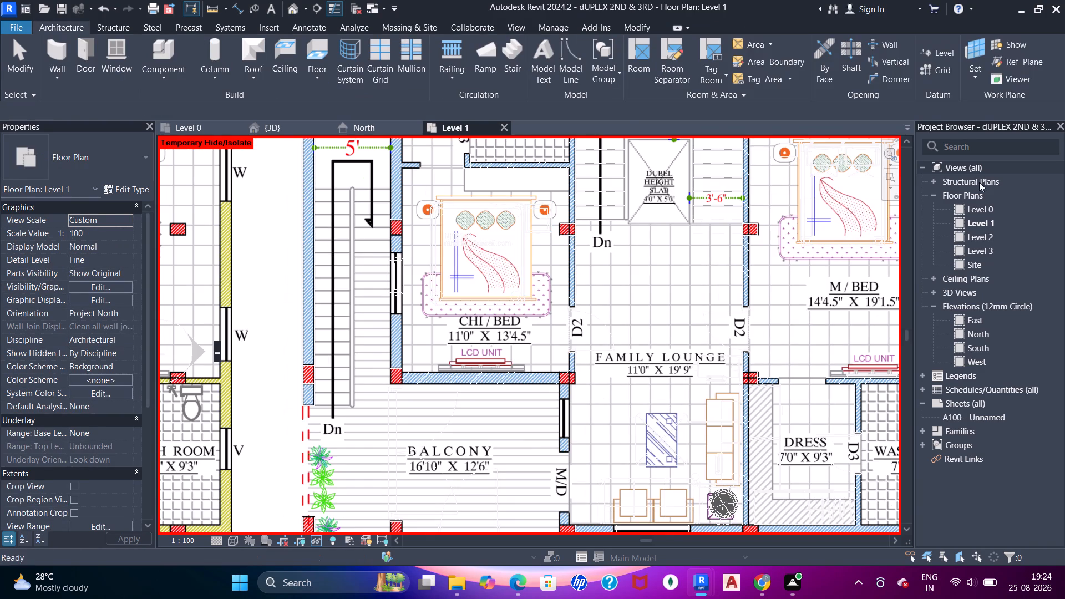
pyautogui.press('Escape')
pyautogui.press('Escape')
# Place a Wardrobe_Cabinet_8465 behind the child bedroom's bed, with its back against the wash room wall and its front facing the bed.
pyautogui.click(78, 165)
pyautogui.press('Escape')
pyautogui.press('Escape')
pyautogui.press('Escape')
pyautogui.write('cm')
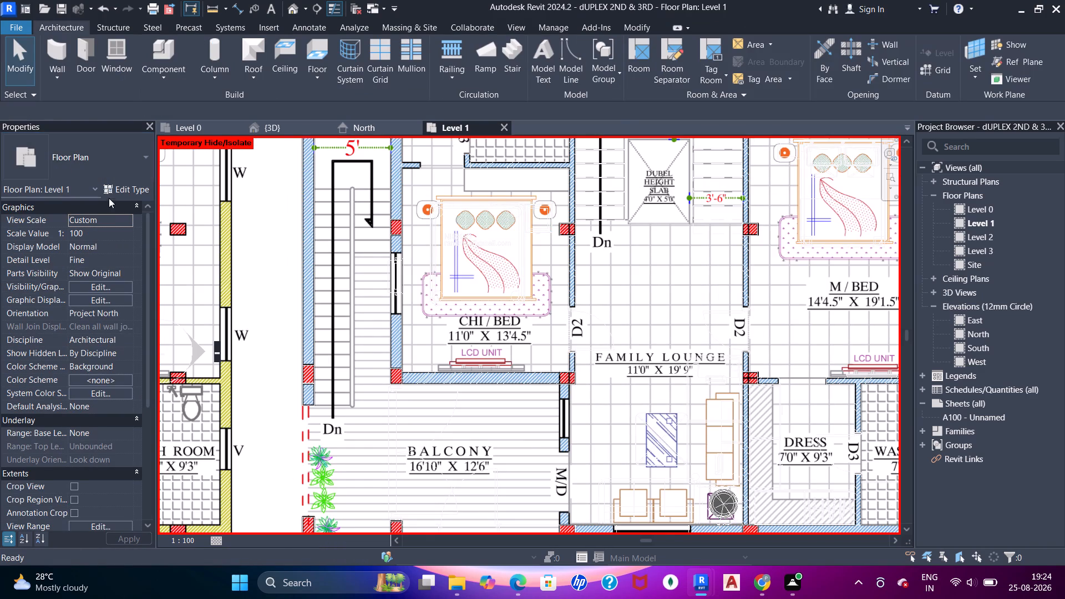
pyautogui.moveTo(100, 160); pyautogui.dragTo(106, 148)
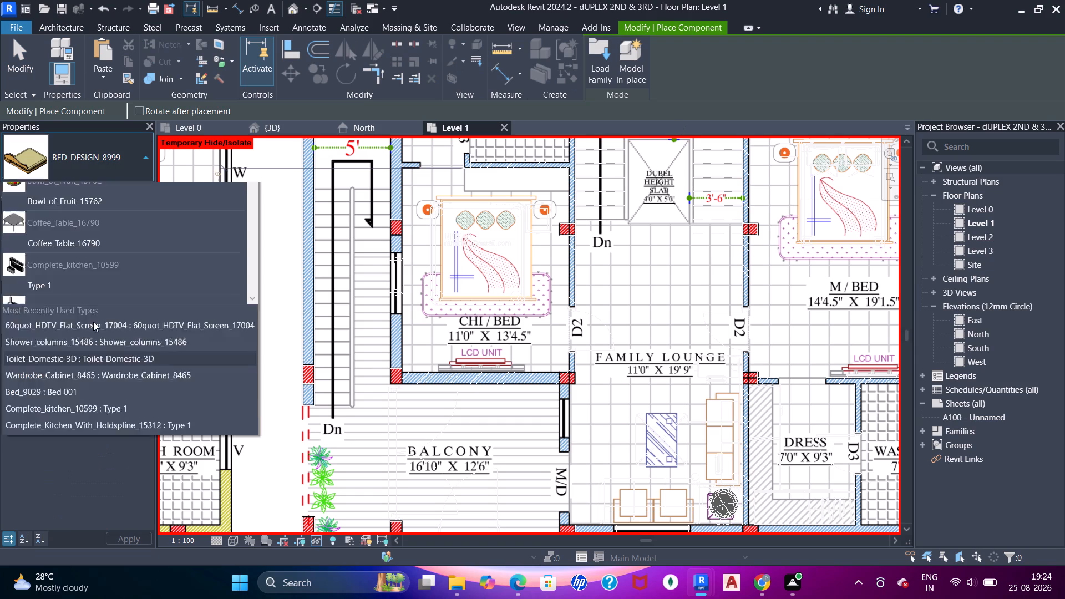
pyautogui.scroll(-20, 77, 322)
pyautogui.scroll(-6, 77, 322)
pyautogui.scroll(-14, 93, 385)
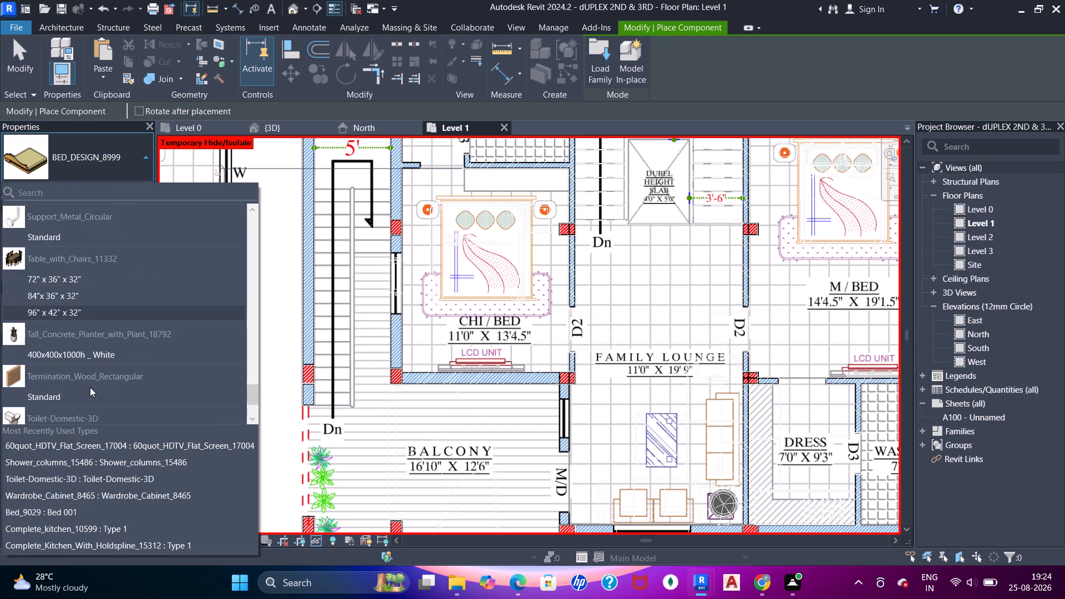
pyautogui.scroll(-7, 88, 392)
pyautogui.click(86, 413)
pyautogui.moveTo(471, 226); pyautogui.dragTo(408, 301, button='middle')
pyautogui.scroll(5, 468, 239)
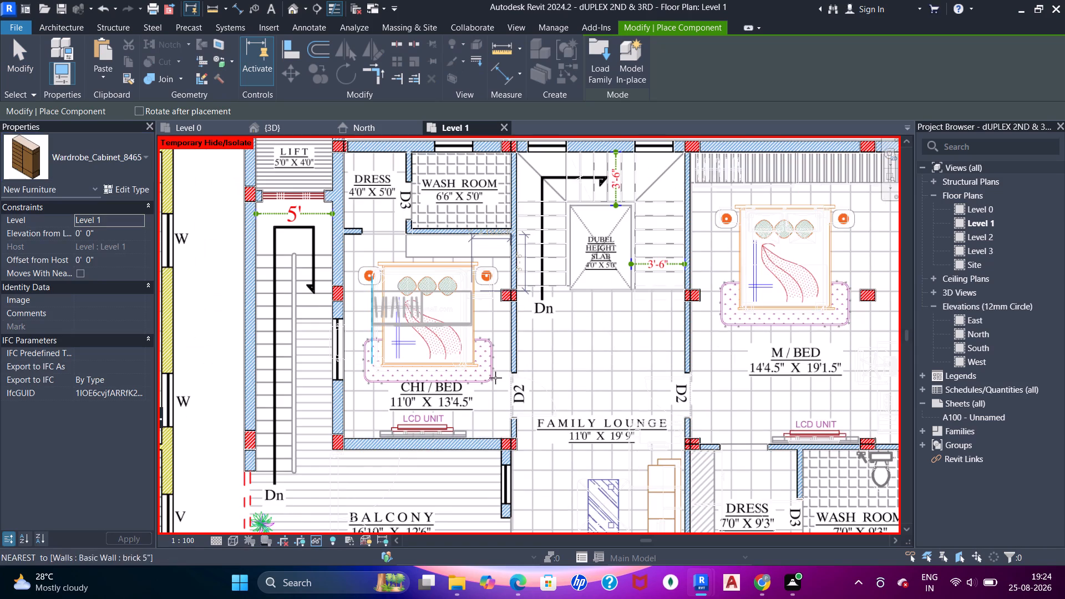
pyautogui.middleClick(468, 256)
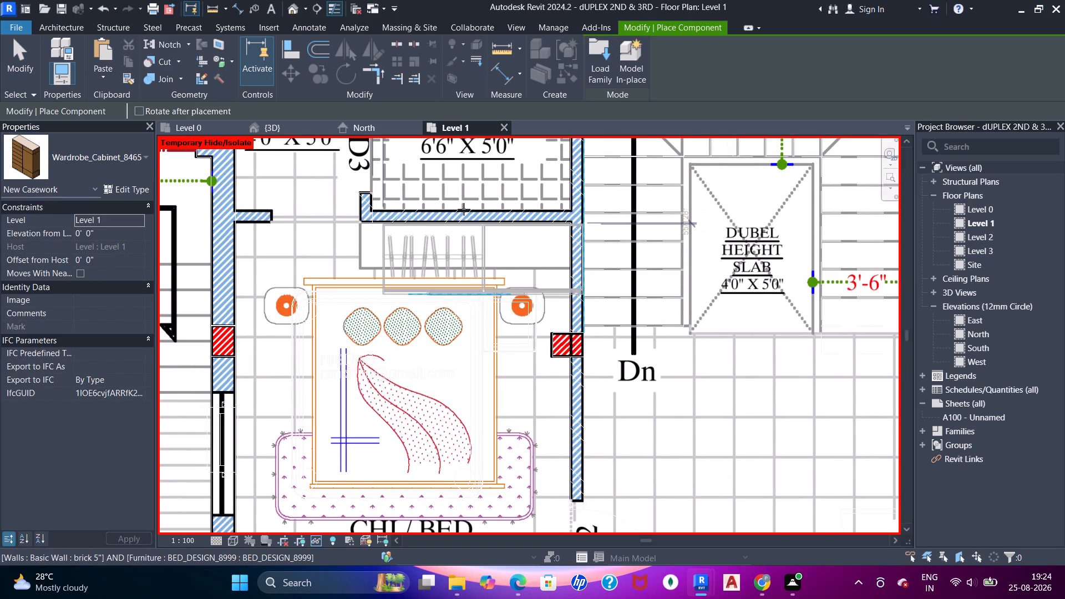
pyautogui.press('space')
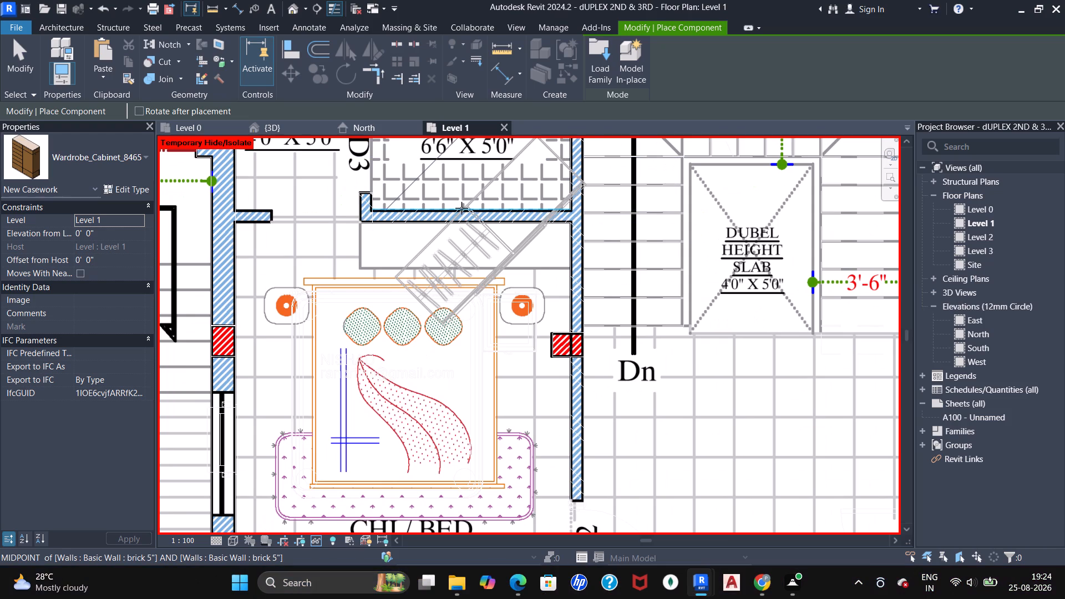
pyautogui.press('space')
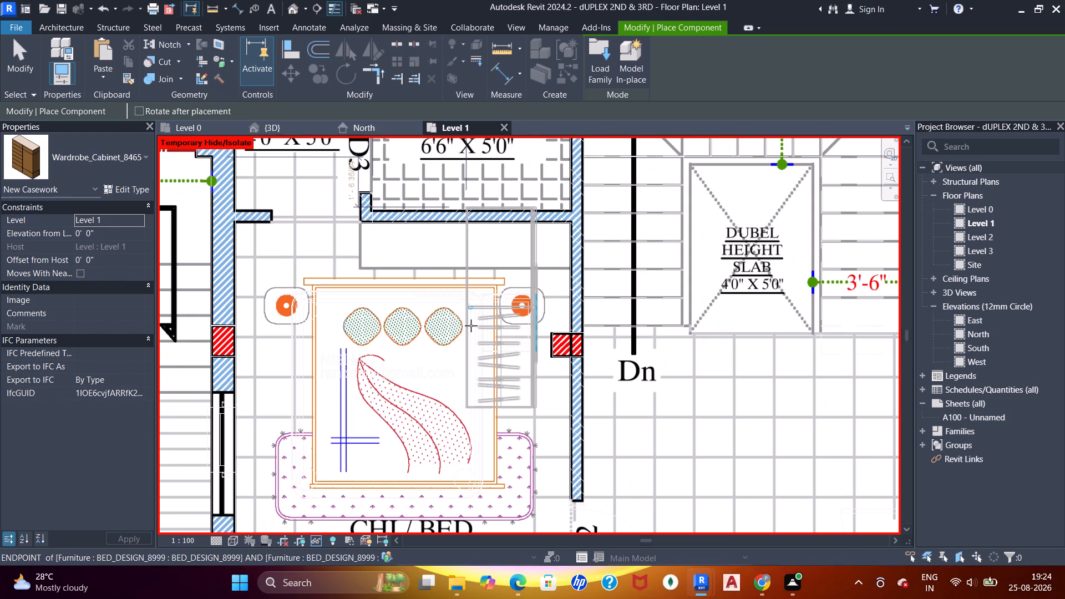
pyautogui.press('space')
pyautogui.press('space')
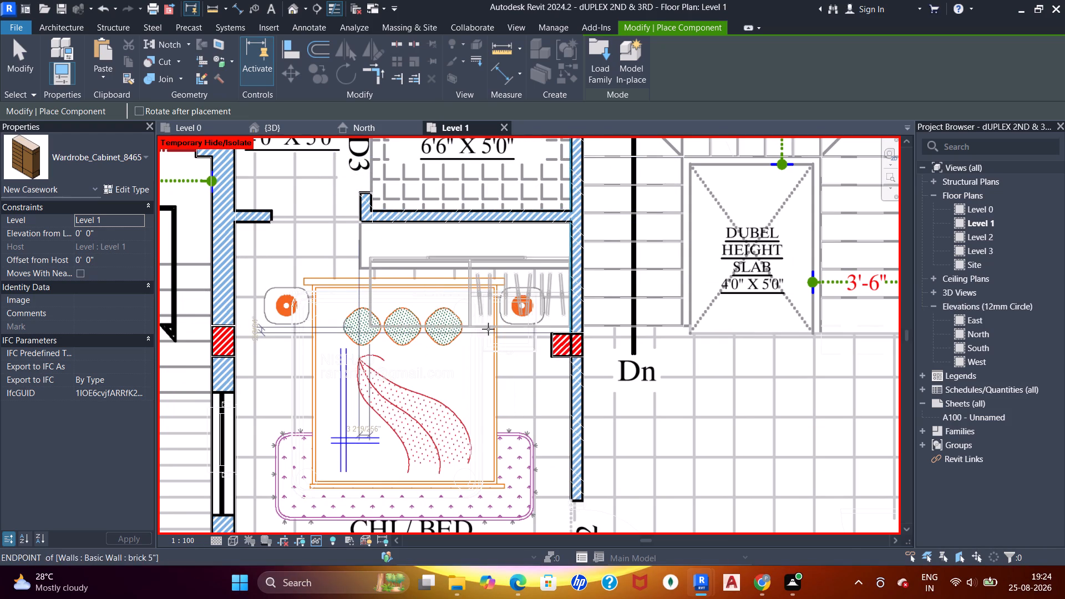
pyautogui.moveTo(753, 391); pyautogui.dragTo(540, 303, button='middle')
pyautogui.press('space')
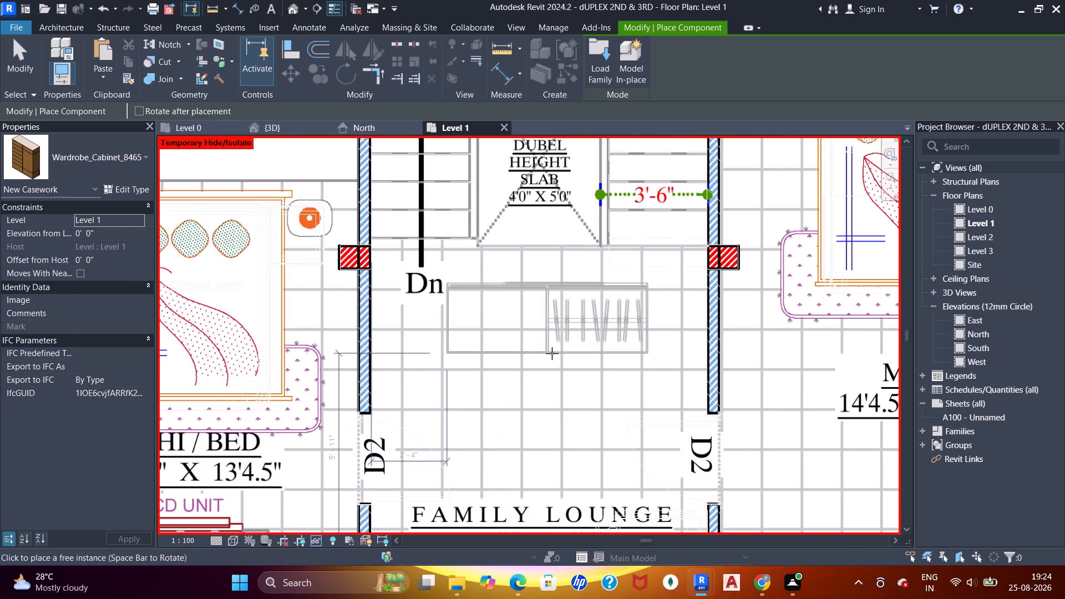
pyautogui.press('space')
pyautogui.moveTo(386, 238); pyautogui.dragTo(680, 347, button='middle')
pyautogui.scroll(6, 508, 235)
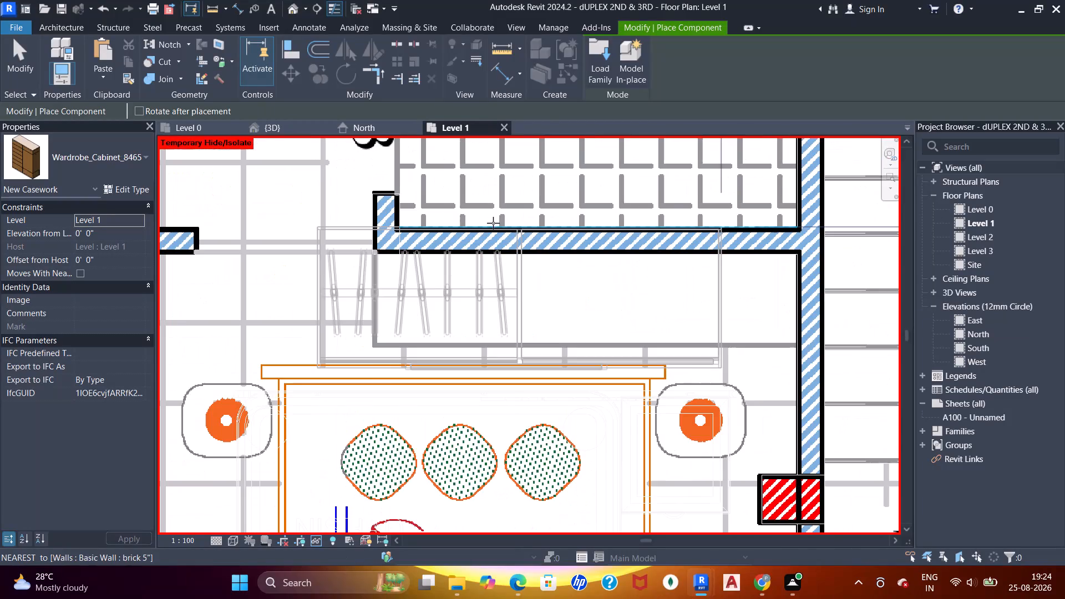
pyautogui.click(565, 260)
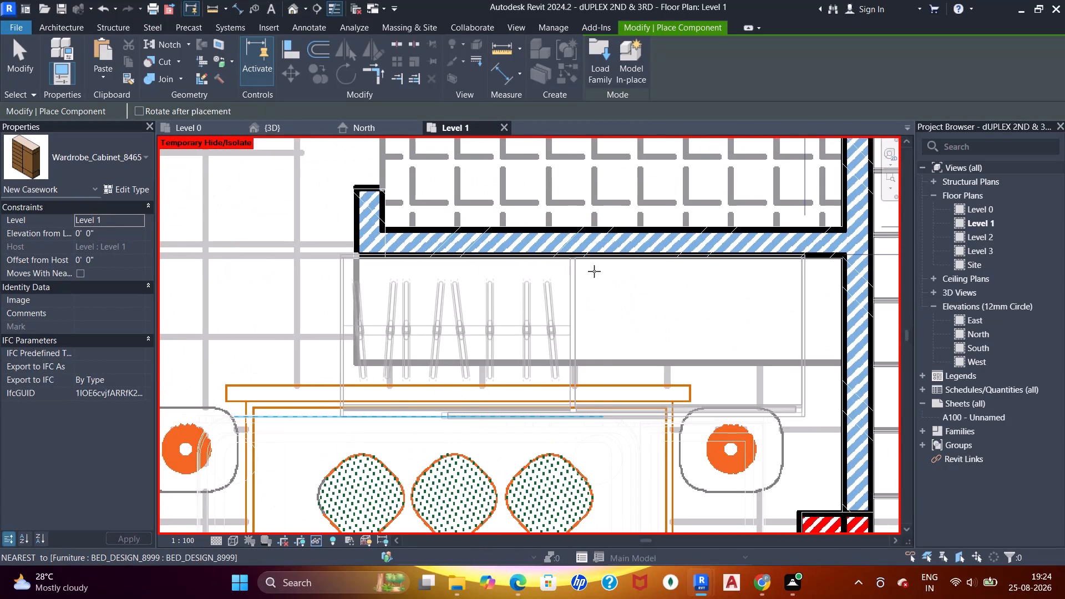
pyautogui.press('Escape')
pyautogui.press('Escape')
pyautogui.press('Escape')
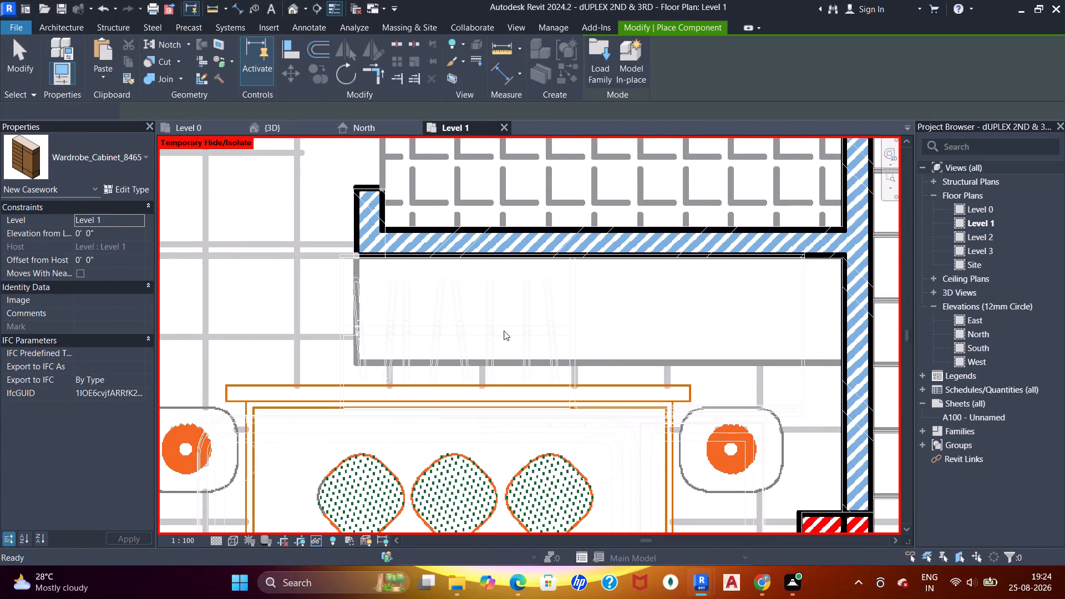
pyautogui.scroll(-4, 499, 322)
pyautogui.moveTo(503, 336); pyautogui.dragTo(479, 230, button='middle')
pyautogui.press('Escape')
pyautogui.press('Escape')
pyautogui.press('Escape')
pyautogui.press('Escape')
pyautogui.press('Escape')
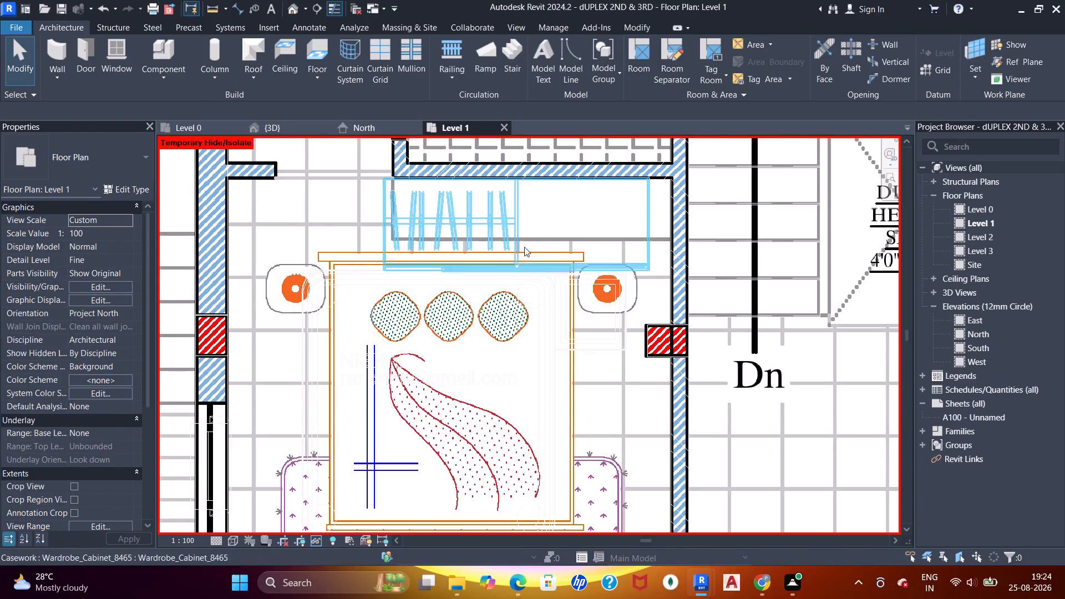
# Nudge the child bedroom's bed slightly away from the wardrobe and toward the family lounge wall.
pyautogui.click(537, 285)
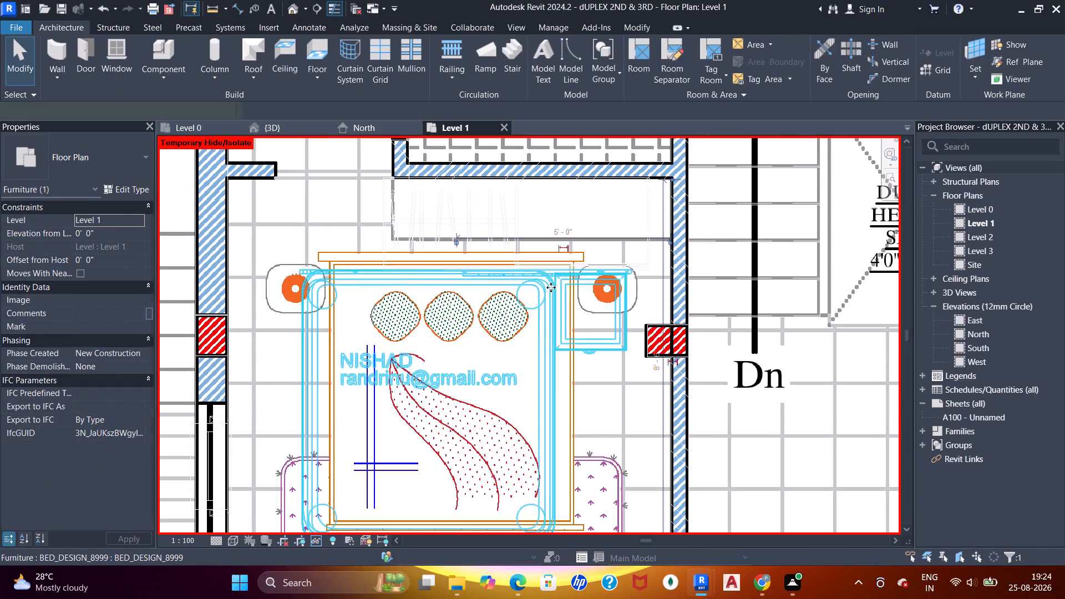
pyautogui.moveTo(551, 286); pyautogui.dragTo(518, 155, button='middle')
pyautogui.press('Down')
pyautogui.press('Down')
pyautogui.press('Right')
pyautogui.press('Right')
pyautogui.press('Right')
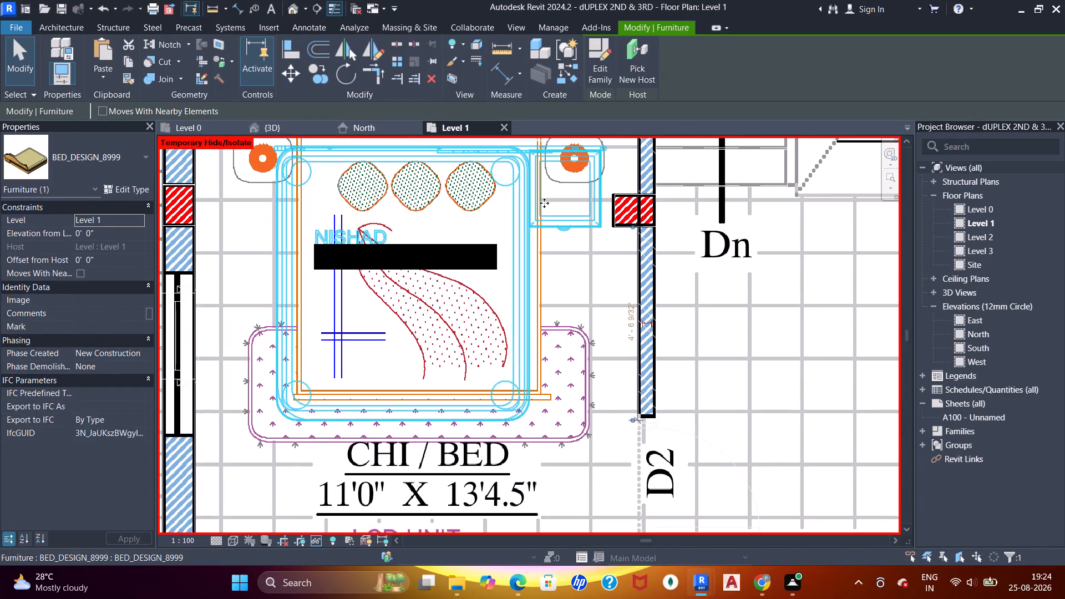
pyautogui.scroll(-1, 544, 203)
pyautogui.moveTo(533, 233); pyautogui.dragTo(532, 332, button='middle')
pyautogui.press('Escape')
pyautogui.press('Escape')
# Nudge the child bedroom's wardrobe along the wash room wall into the corner beside the internal staircase.
pyautogui.click(495, 229)
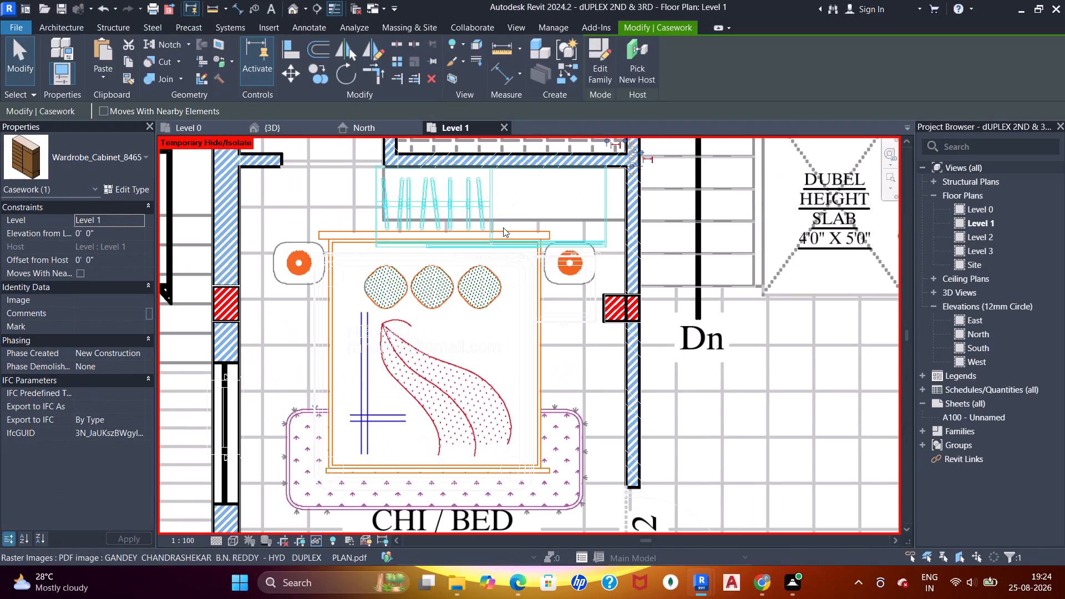
pyautogui.press('Right')
pyautogui.press('Right')
pyautogui.press('Right')
pyautogui.press('Right')
pyautogui.press('Right')
pyautogui.press('Right')
pyautogui.scroll(-2, 501, 225)
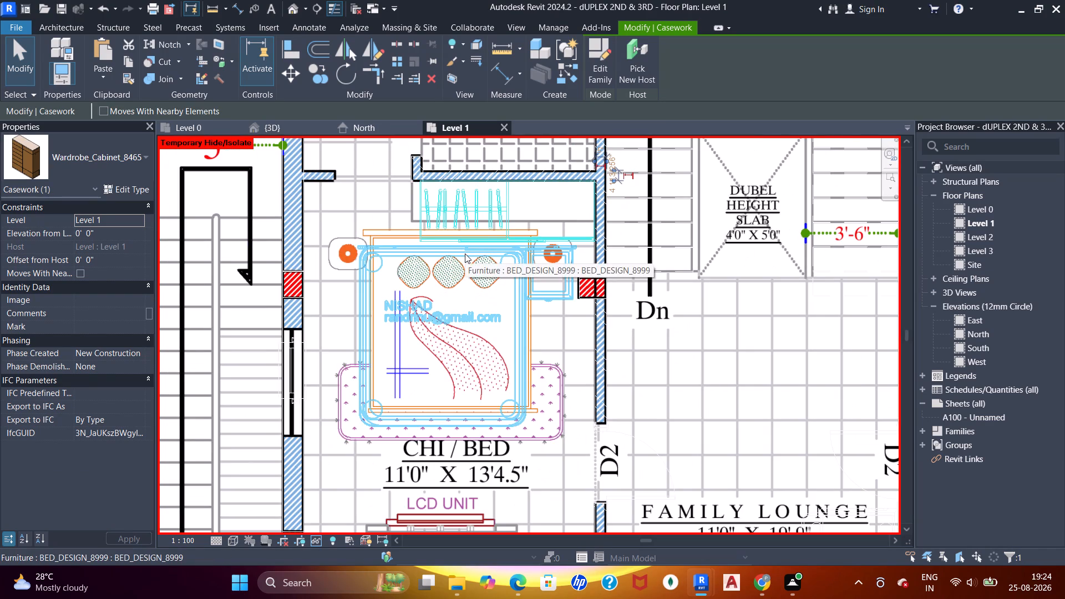
pyautogui.press('Escape')
pyautogui.press('Escape')
pyautogui.press('Escape')
# Examine the child bedroom's LCD unit, the balcony and the family lounge on the plan for pieces still to be furnished.
pyautogui.scroll(-3, 482, 261)
pyautogui.moveTo(489, 271); pyautogui.dragTo(508, 236, button='middle')
pyautogui.press('Escape')
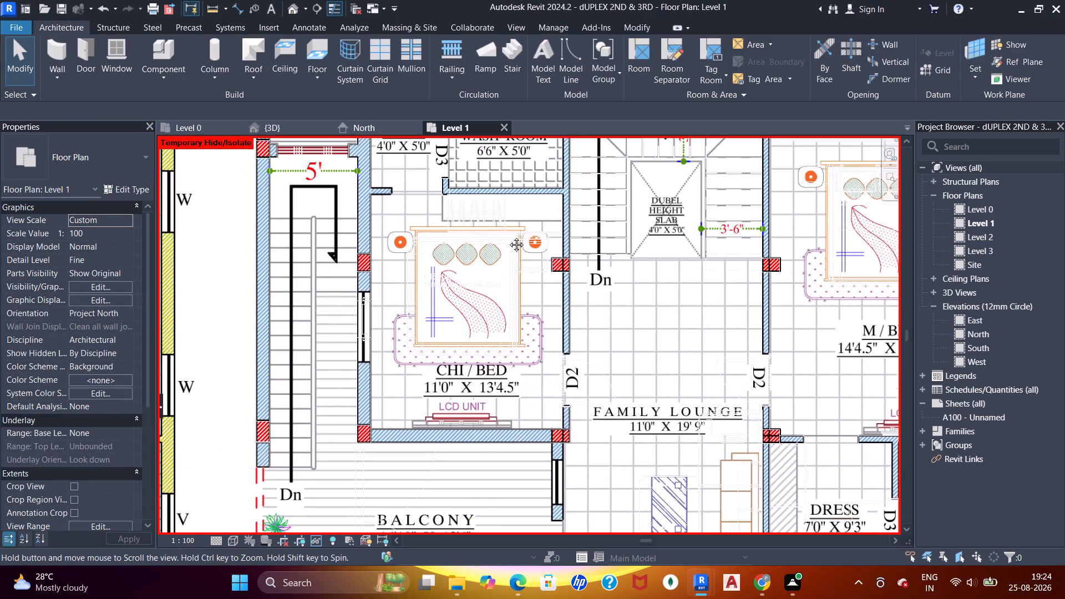
pyautogui.moveTo(508, 236); pyautogui.dragTo(520, 214, button='middle')
pyautogui.moveTo(506, 290); pyautogui.dragTo(495, 233, button='middle')
pyautogui.scroll(4, 487, 332)
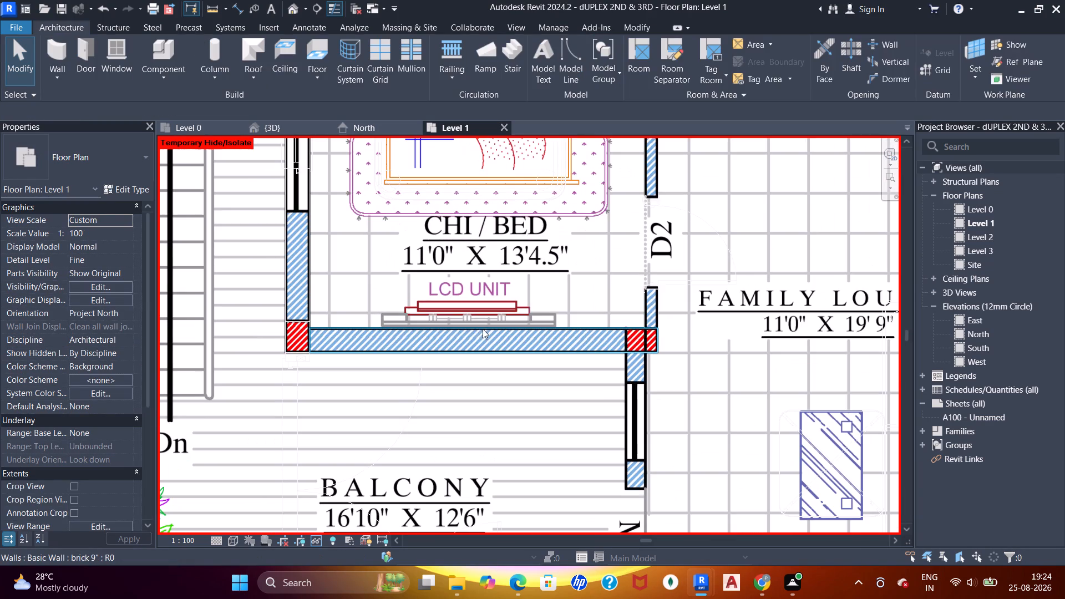
pyautogui.scroll(-3, 470, 281)
pyautogui.moveTo(458, 271); pyautogui.dragTo(424, 226, button='middle')
pyautogui.scroll(-1, 438, 244)
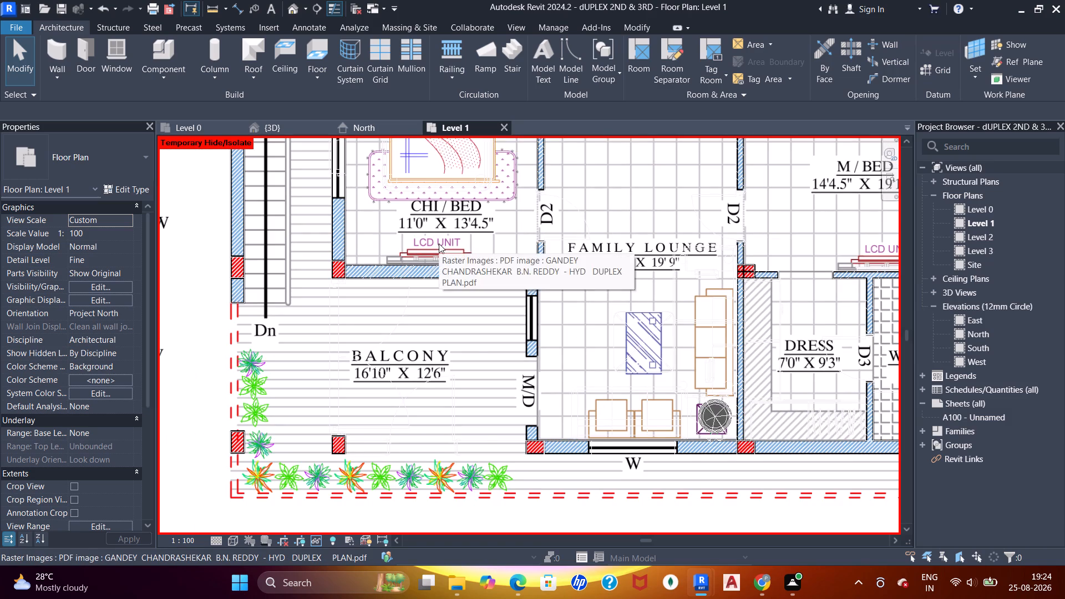
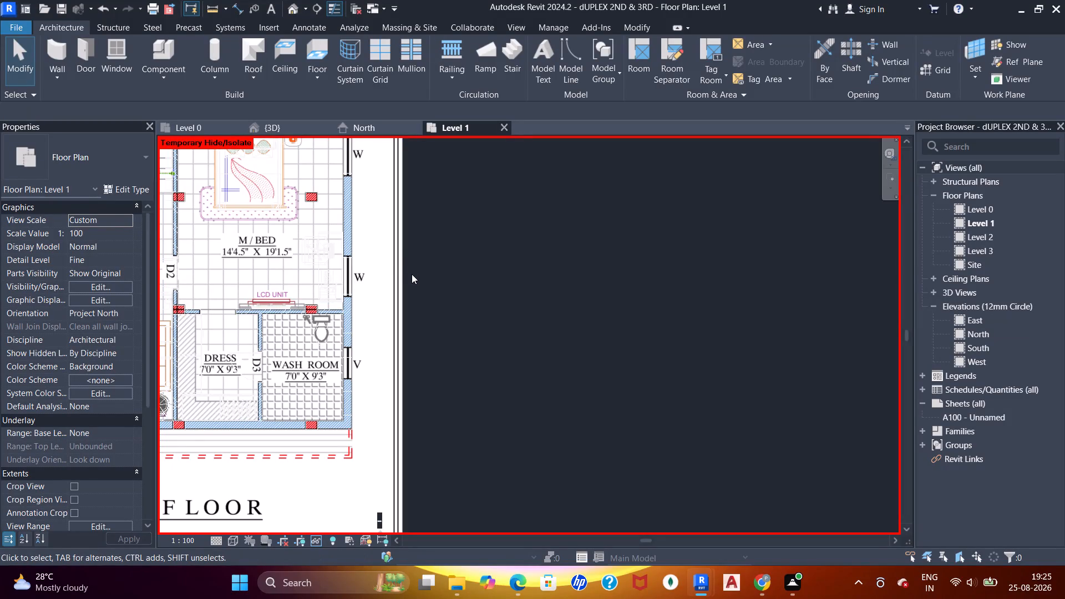
# Examine the master bedroom, the staircase area and the child bedroom's dress and wash room on the plan for fixtures still missing.
pyautogui.moveTo(305, 282); pyautogui.dragTo(500, 368, button='middle')
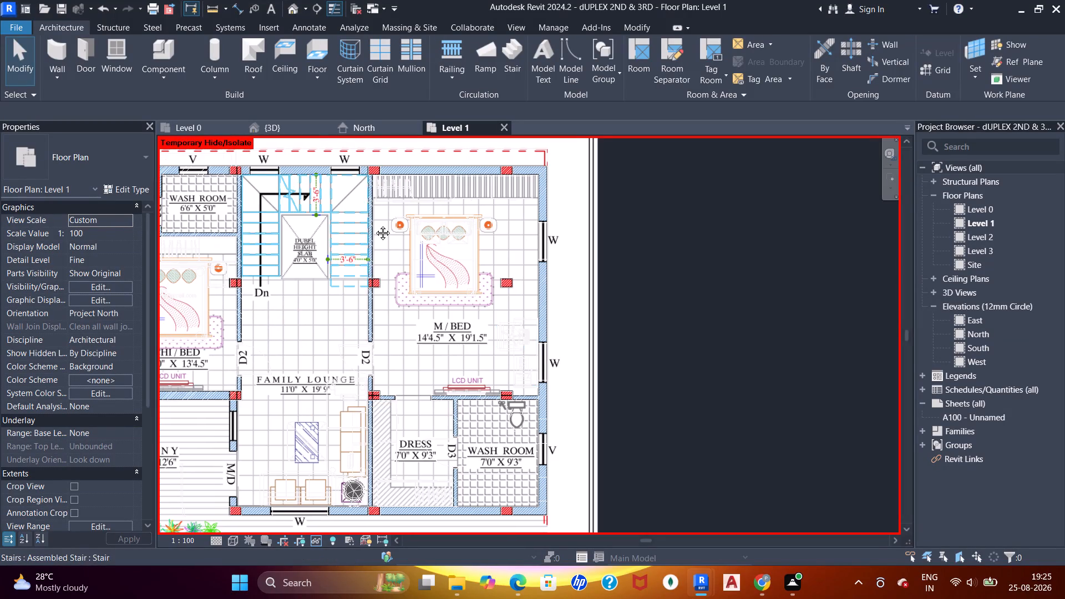
pyautogui.moveTo(366, 225); pyautogui.dragTo(439, 251, button='middle')
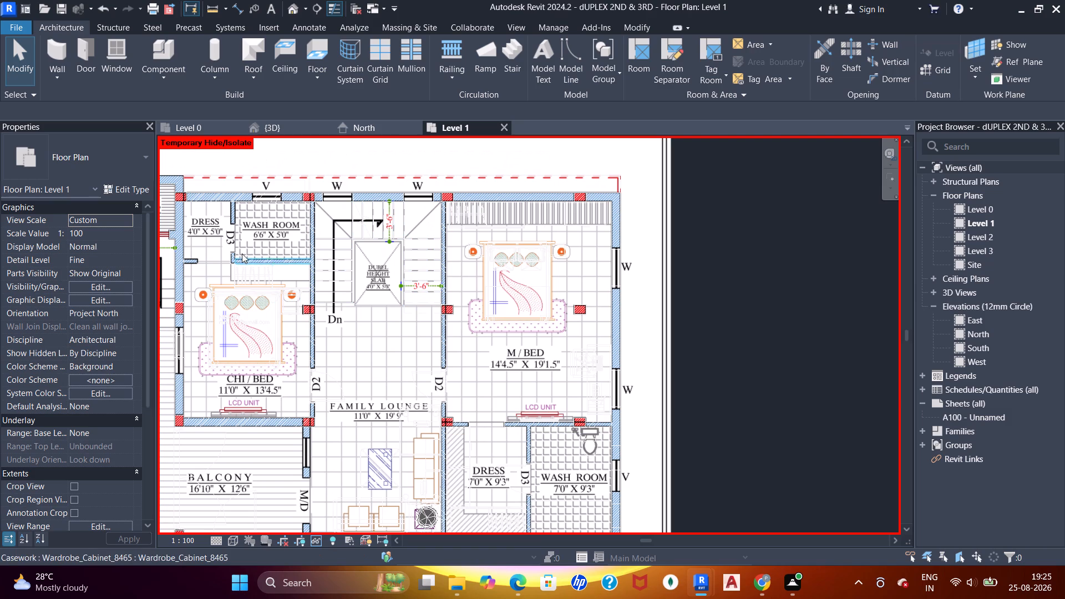
pyautogui.scroll(5, 224, 227)
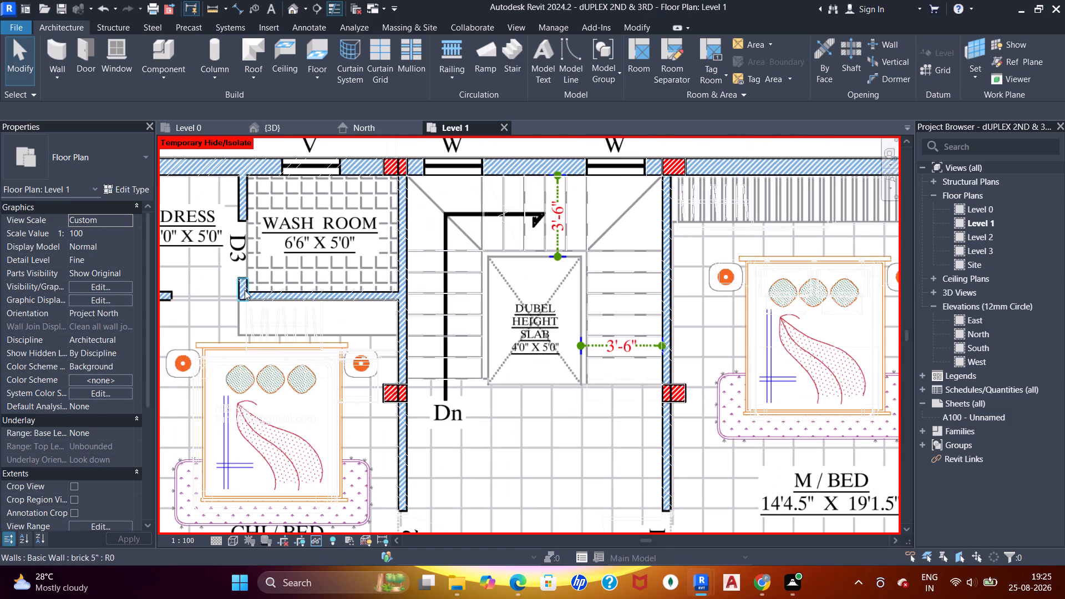
pyautogui.scroll(1, 243, 290)
pyautogui.scroll(-1, 240, 281)
pyautogui.moveTo(239, 250); pyautogui.dragTo(241, 252, button='middle')
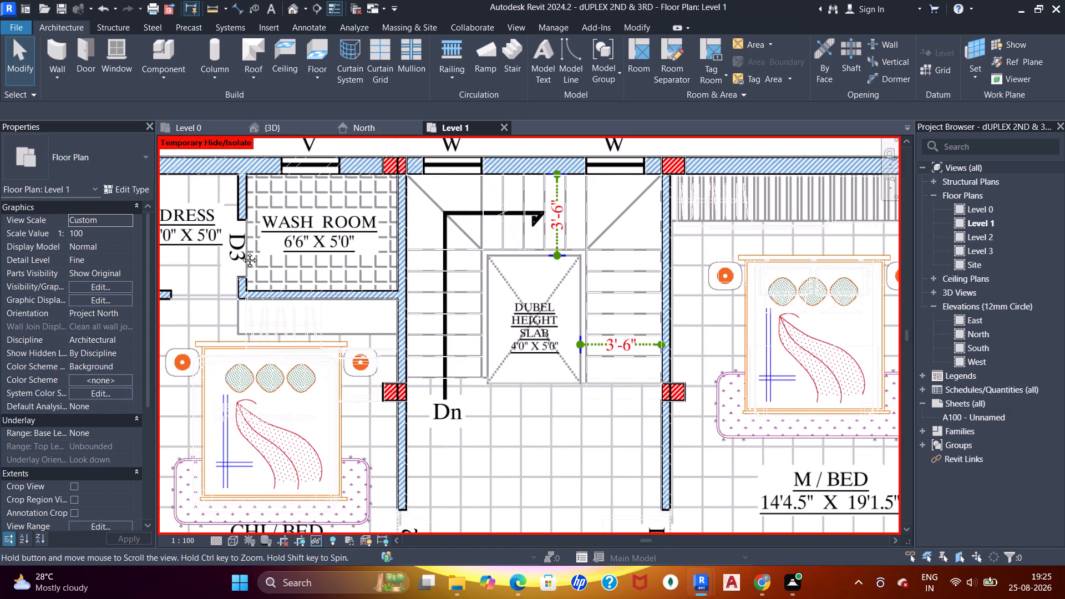
pyautogui.moveTo(241, 252); pyautogui.dragTo(359, 296, button='middle')
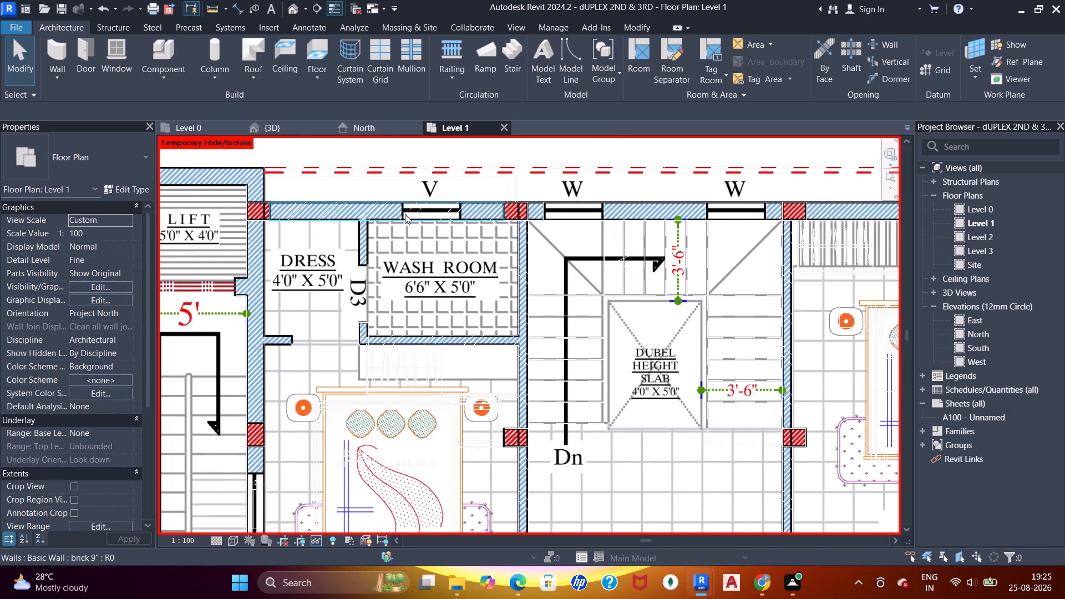
pyautogui.scroll(1, 405, 214)
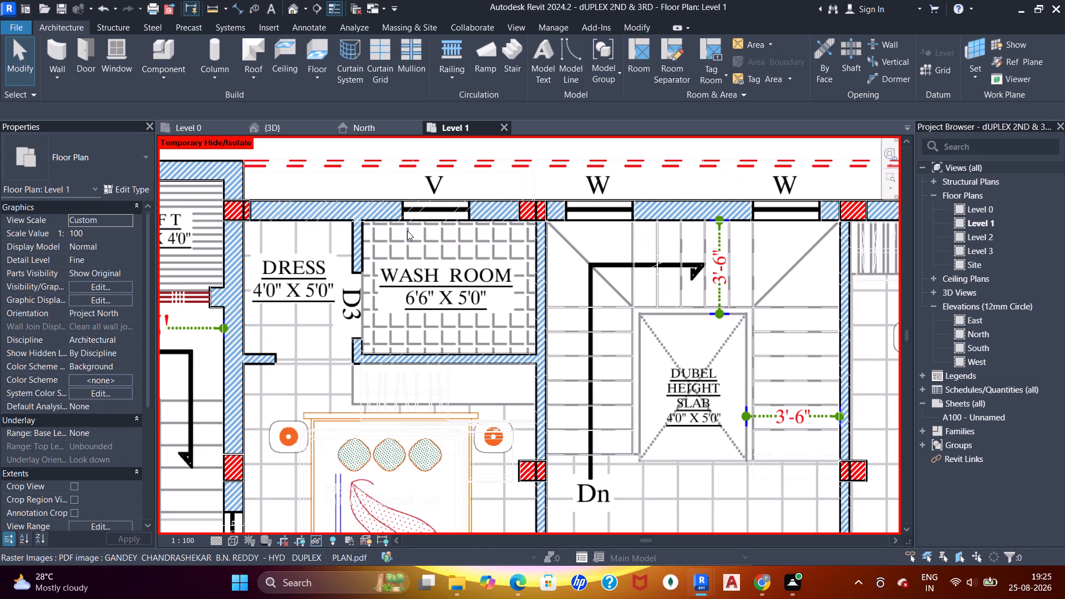
pyautogui.scroll(1, 407, 231)
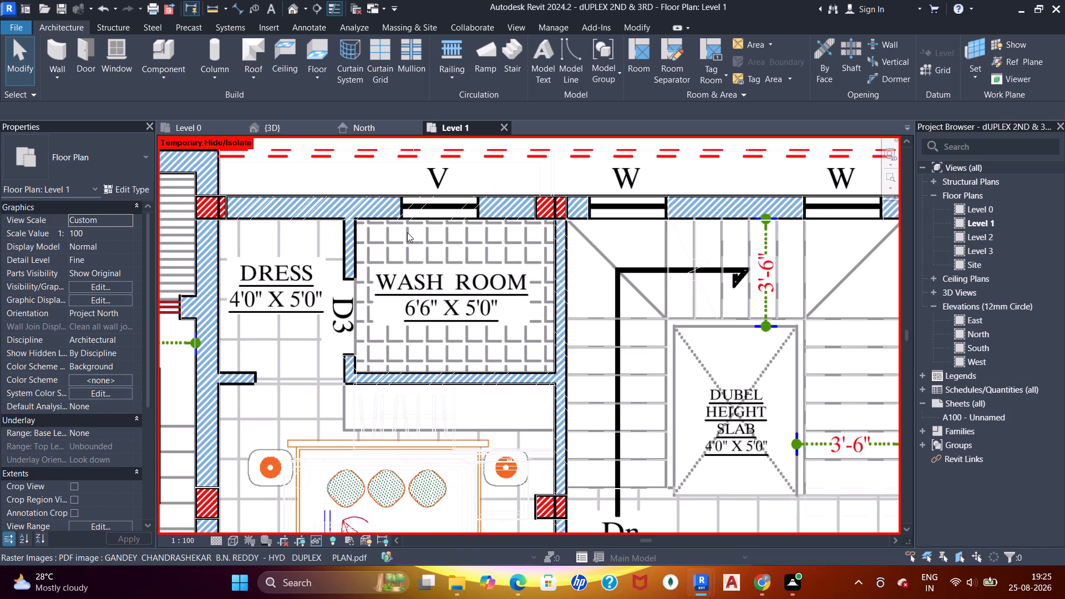
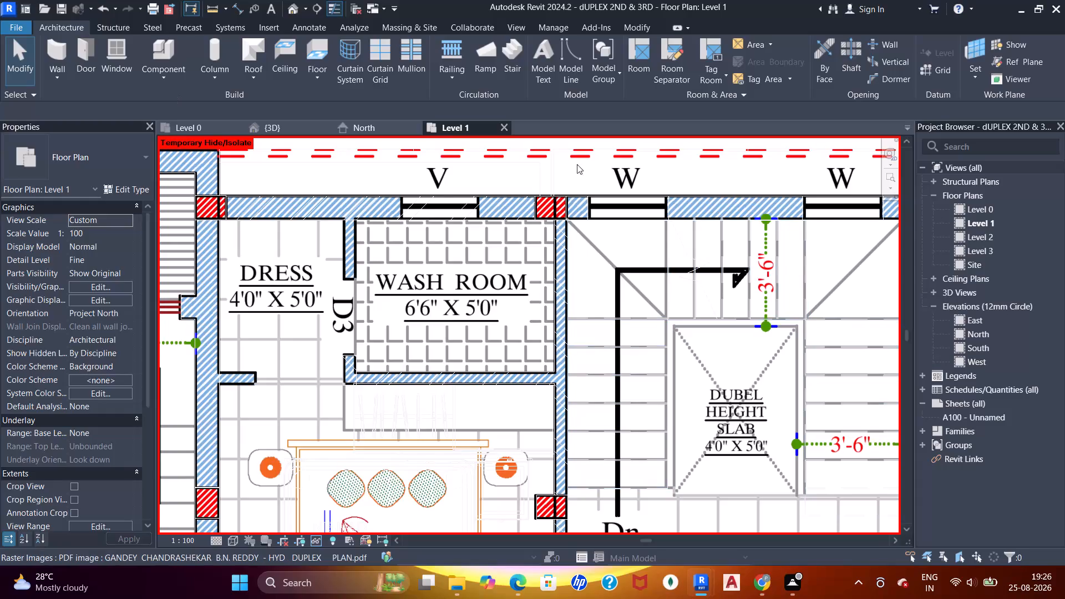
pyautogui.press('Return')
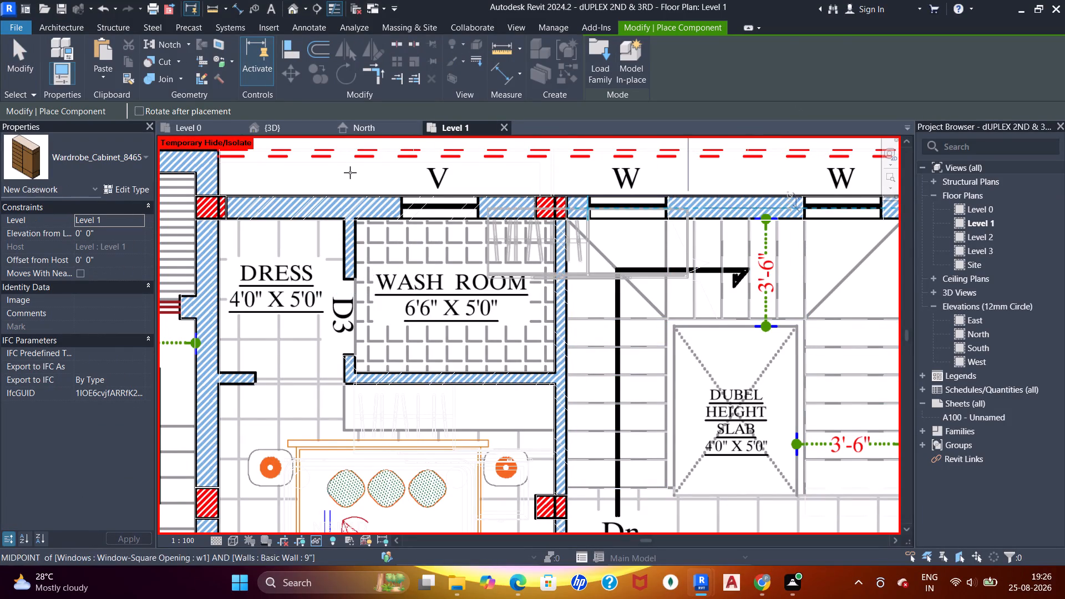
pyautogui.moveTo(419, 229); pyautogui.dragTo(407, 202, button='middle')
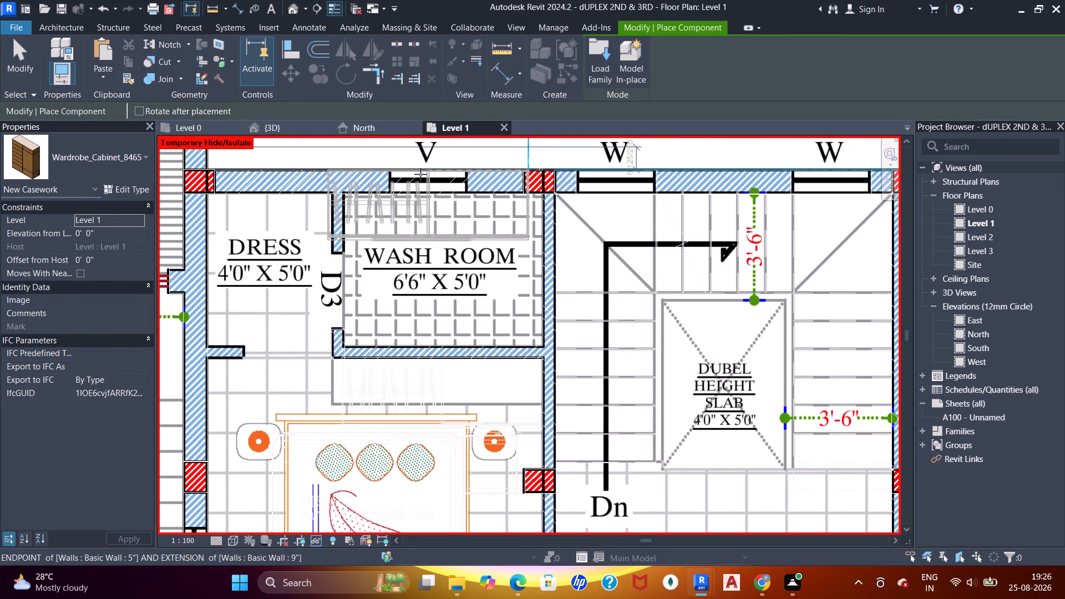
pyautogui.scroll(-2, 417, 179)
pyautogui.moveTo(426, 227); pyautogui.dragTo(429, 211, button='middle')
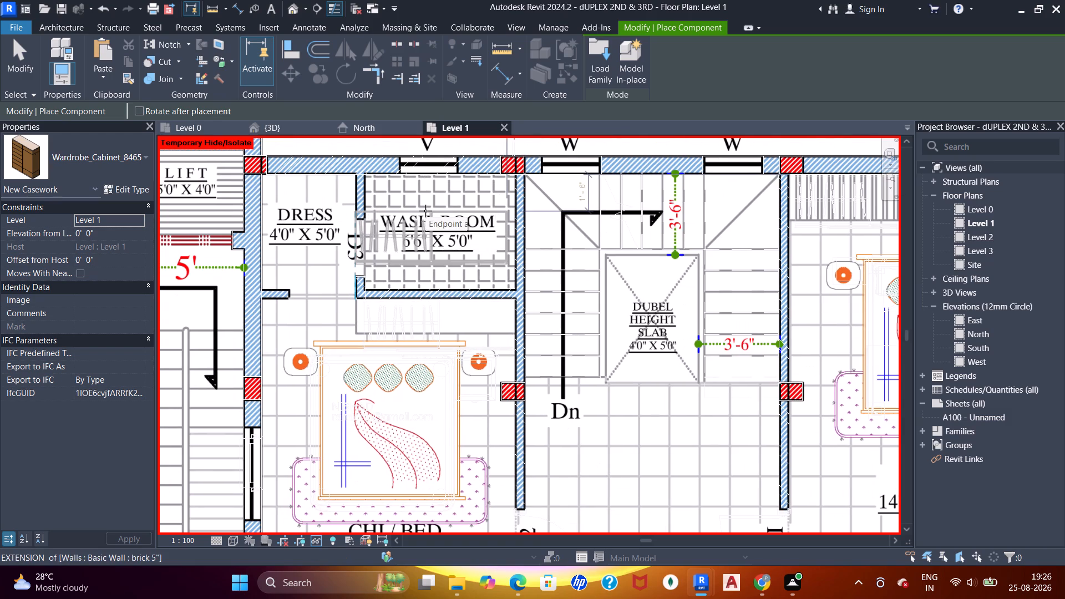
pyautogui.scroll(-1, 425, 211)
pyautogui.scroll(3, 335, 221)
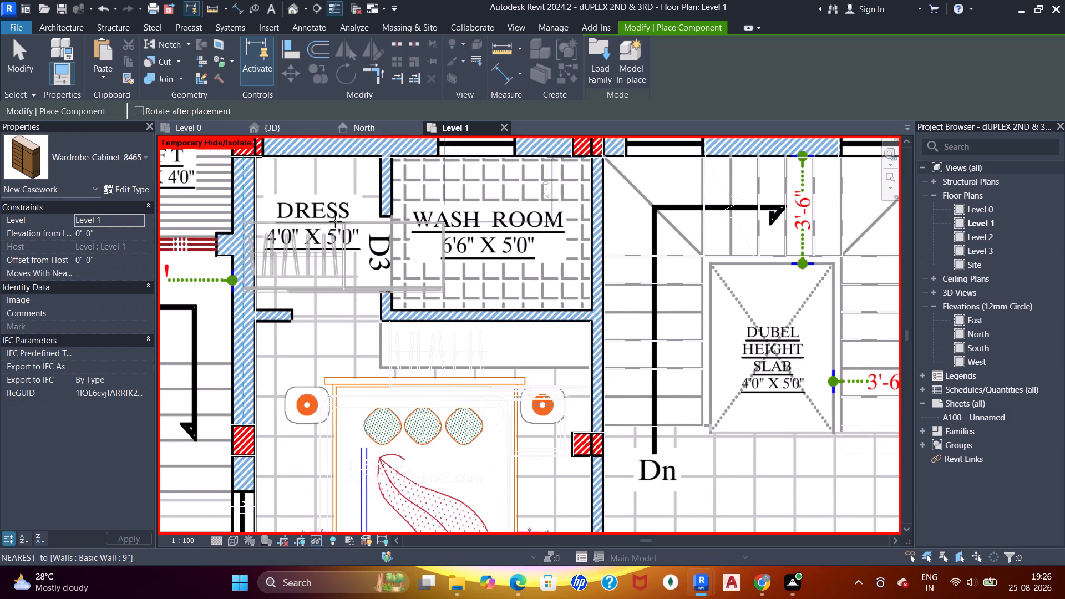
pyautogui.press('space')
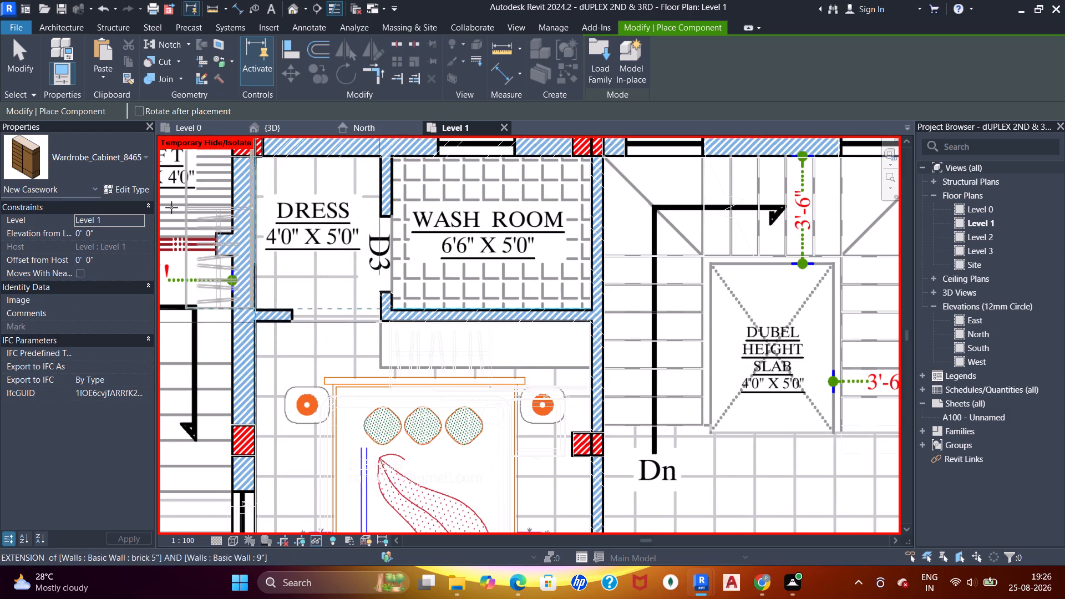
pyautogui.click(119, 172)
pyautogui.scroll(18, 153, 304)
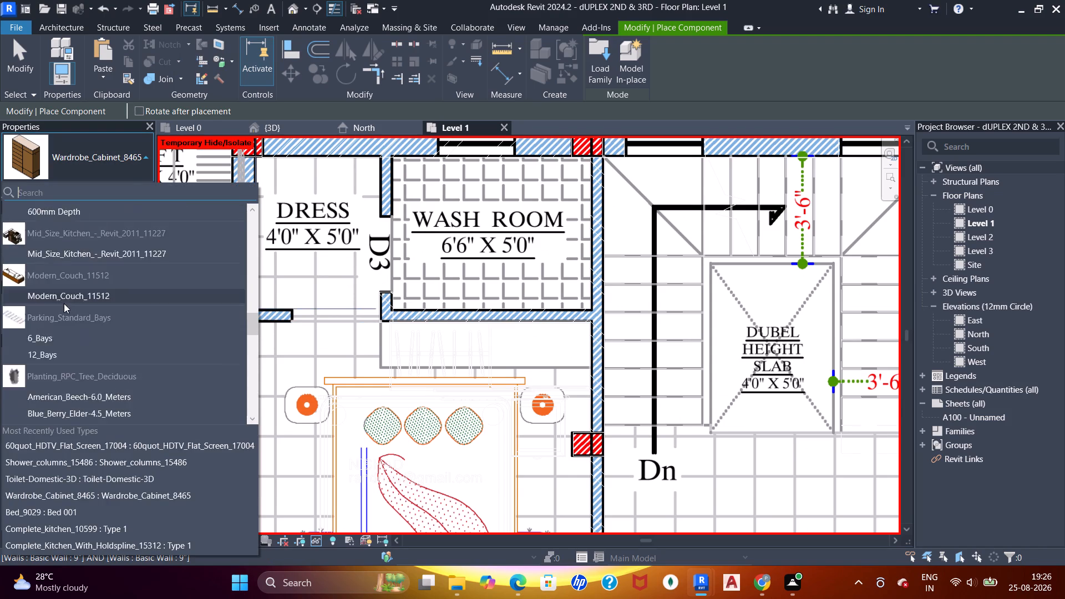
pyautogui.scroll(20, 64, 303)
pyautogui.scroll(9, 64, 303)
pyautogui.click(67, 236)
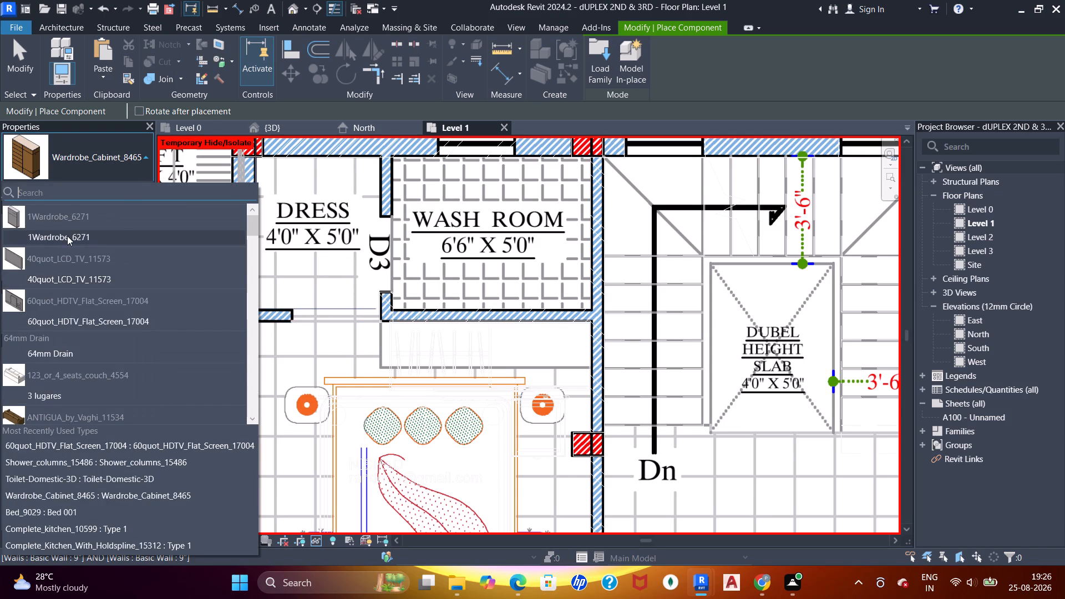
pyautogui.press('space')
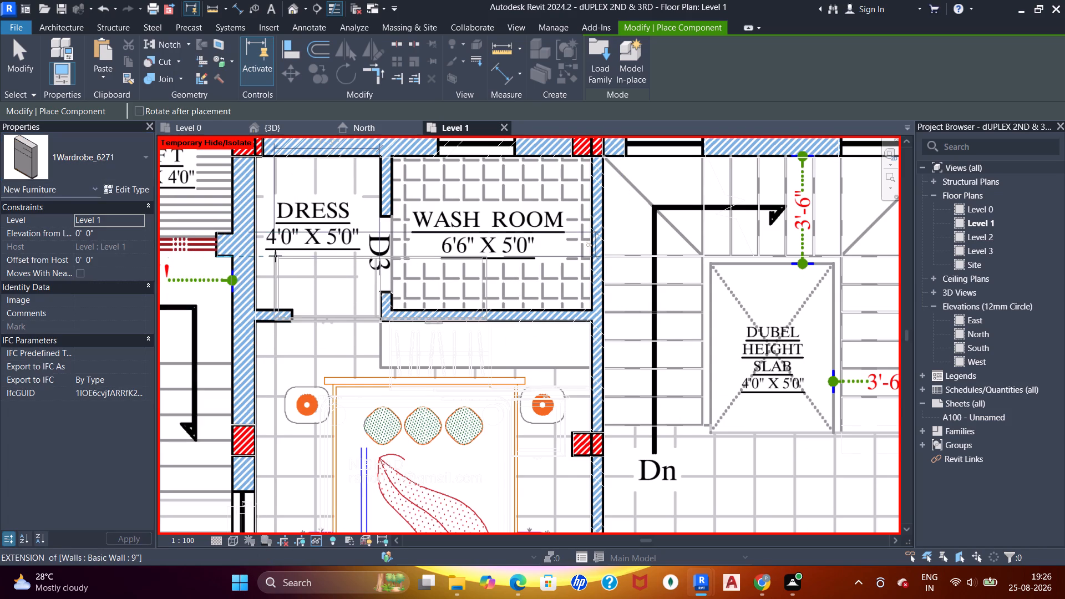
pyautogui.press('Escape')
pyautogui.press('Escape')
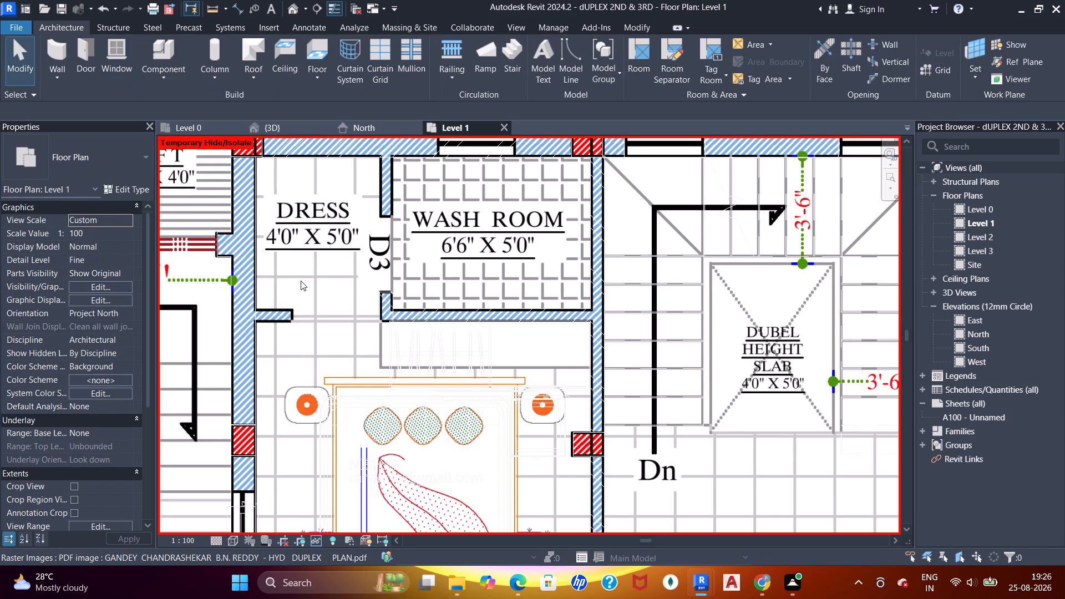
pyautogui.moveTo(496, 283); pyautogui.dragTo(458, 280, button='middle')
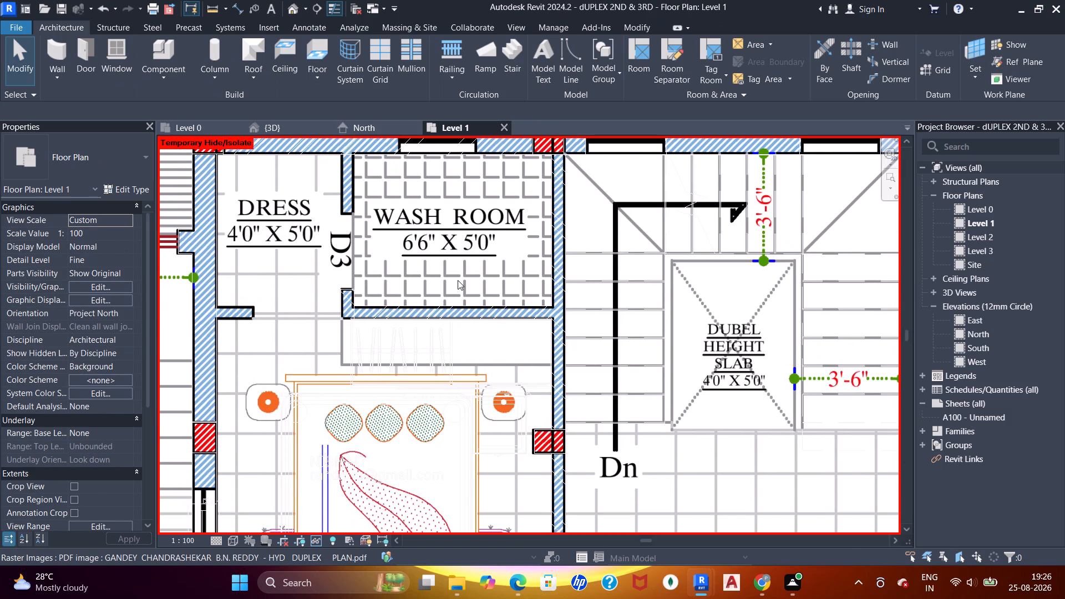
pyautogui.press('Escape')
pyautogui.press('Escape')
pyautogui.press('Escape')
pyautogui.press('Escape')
# Place a Toilet-Domestic-3D component in the child bedroom's wash room, against the outer wall near the corner with the staircase wall.
pyautogui.scroll(-2, 474, 268)
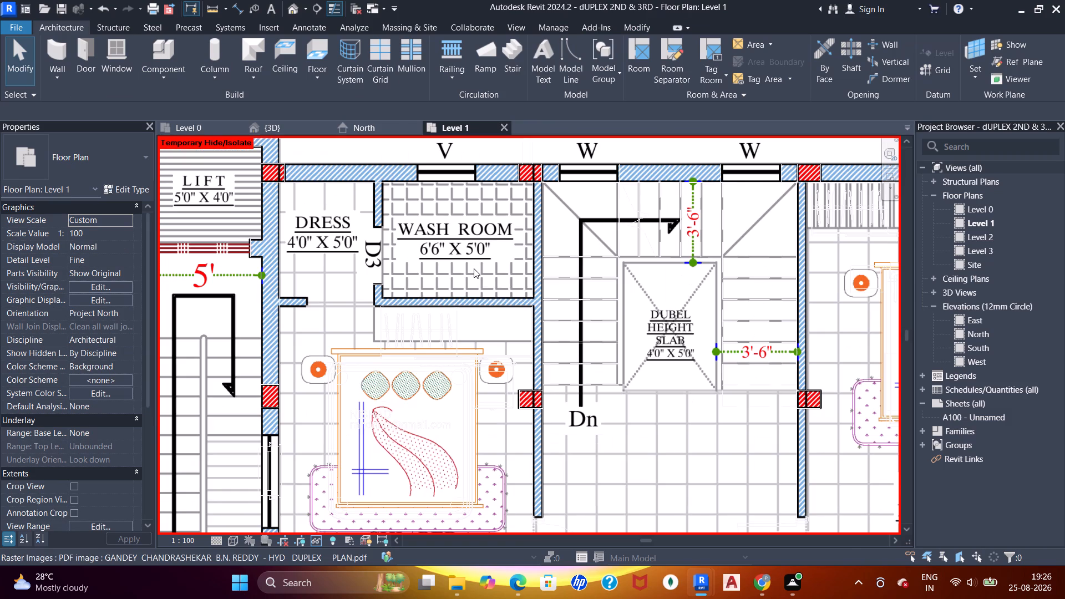
pyautogui.scroll(1, 473, 268)
pyautogui.scroll(-7, 473, 268)
pyautogui.moveTo(595, 278); pyautogui.dragTo(453, 219, button='middle')
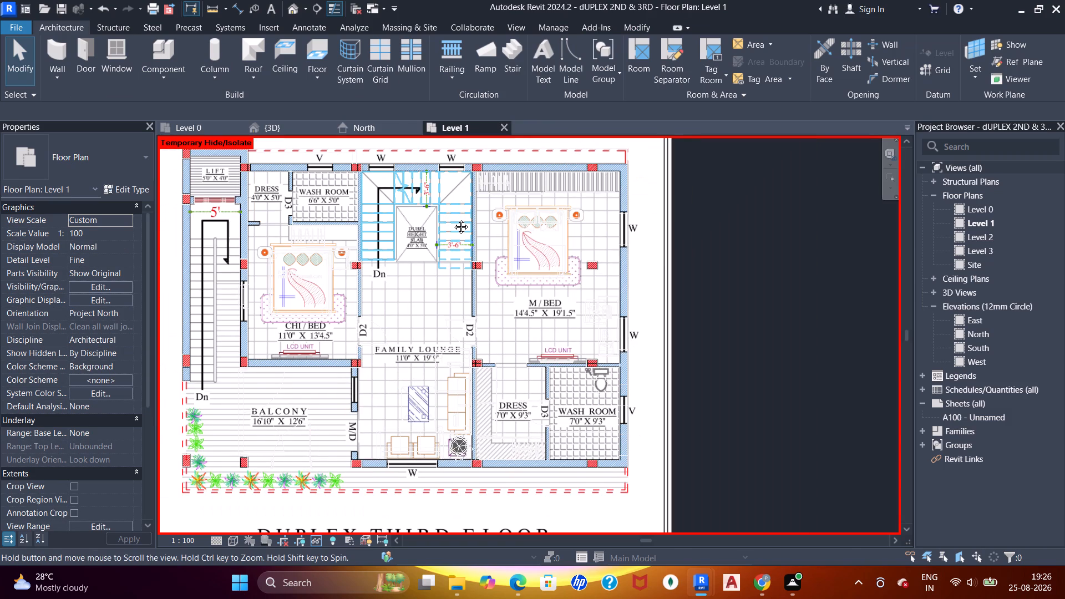
pyautogui.moveTo(453, 219); pyautogui.dragTo(495, 266, button='middle')
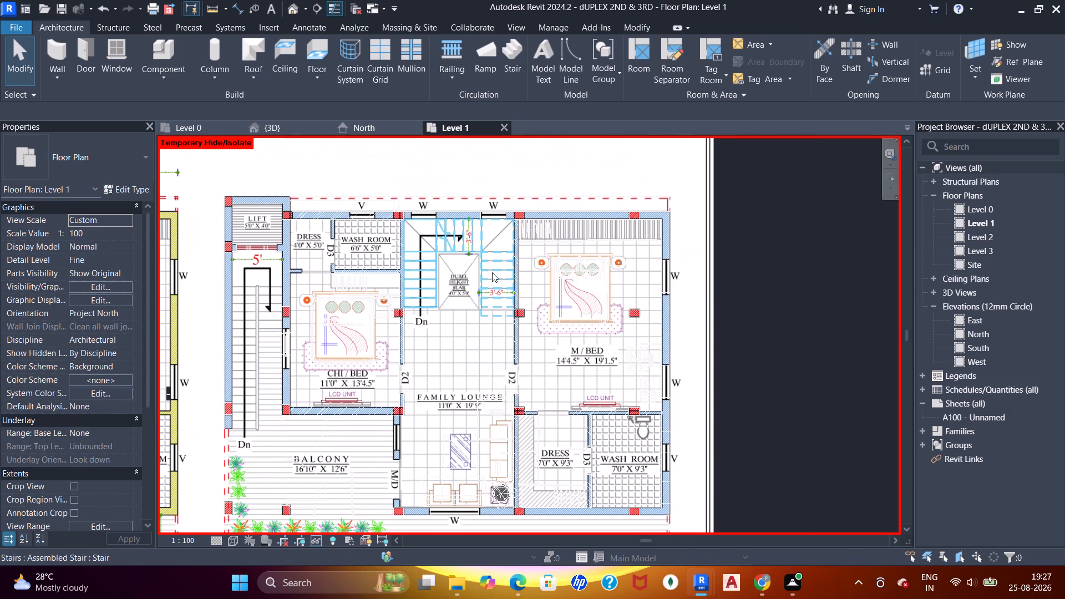
pyautogui.scroll(5, 368, 242)
pyautogui.middleClick(374, 257)
pyautogui.press('Escape')
pyautogui.scroll(1, 374, 257)
pyautogui.press('Escape')
pyautogui.press('c')
pyautogui.press('m')
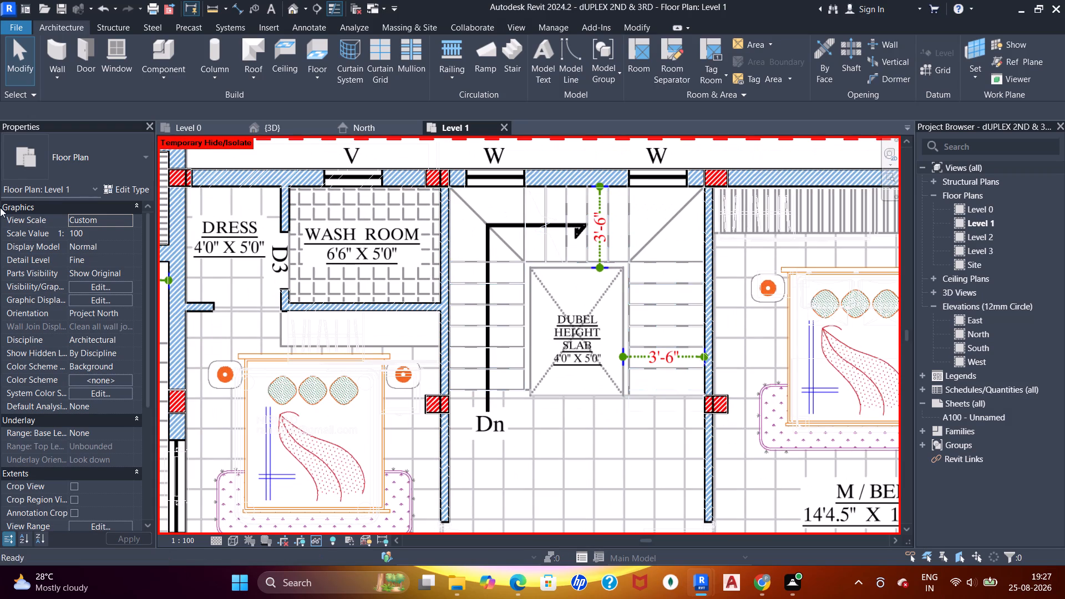
pyautogui.click(93, 164)
pyautogui.scroll(-15, 115, 230)
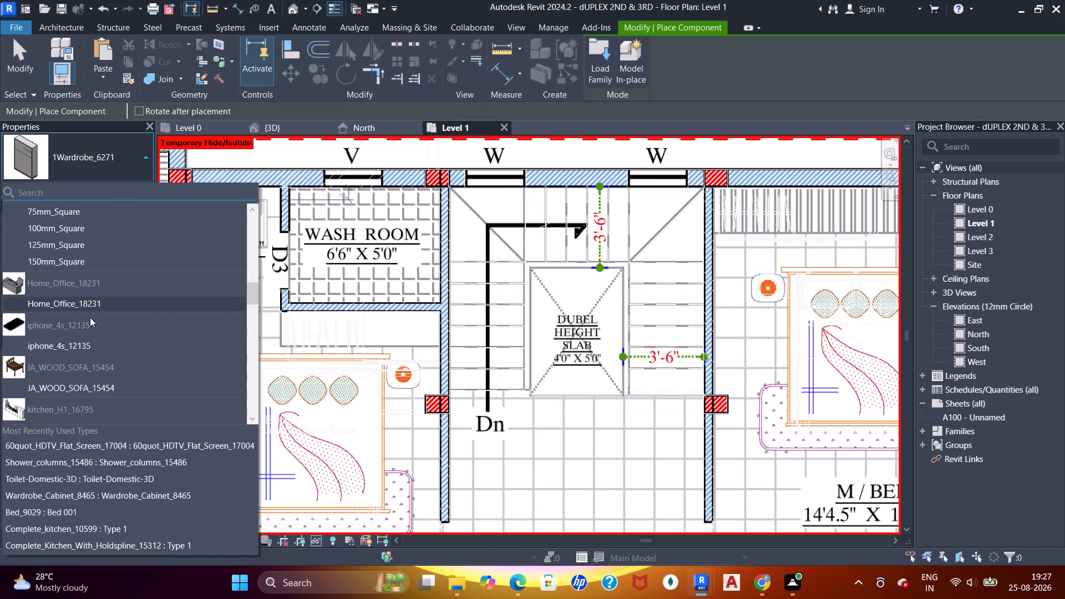
pyautogui.scroll(-18, 90, 317)
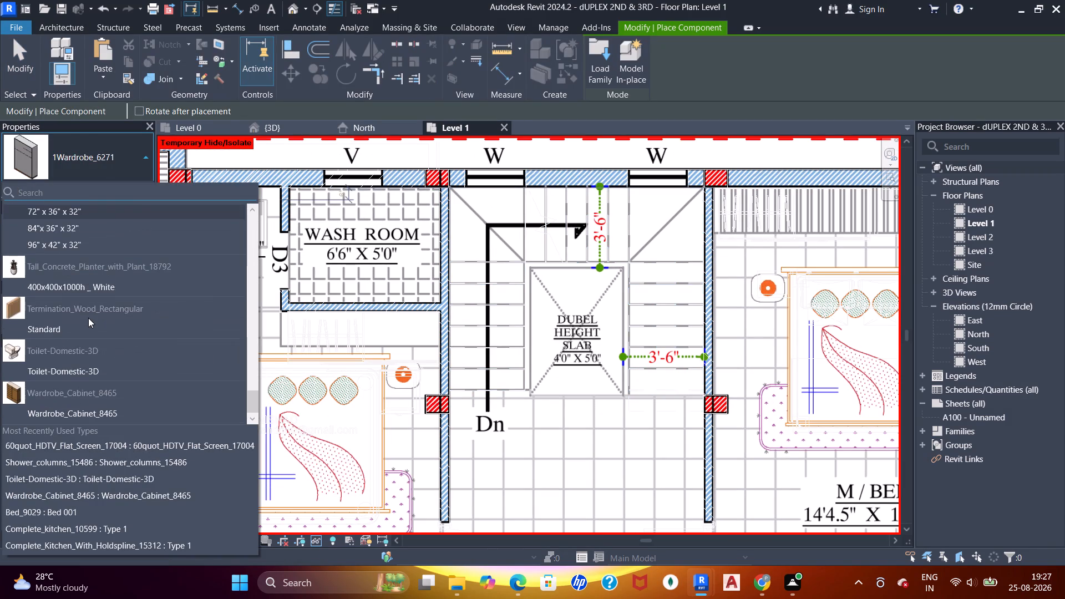
pyautogui.scroll(-4, 88, 318)
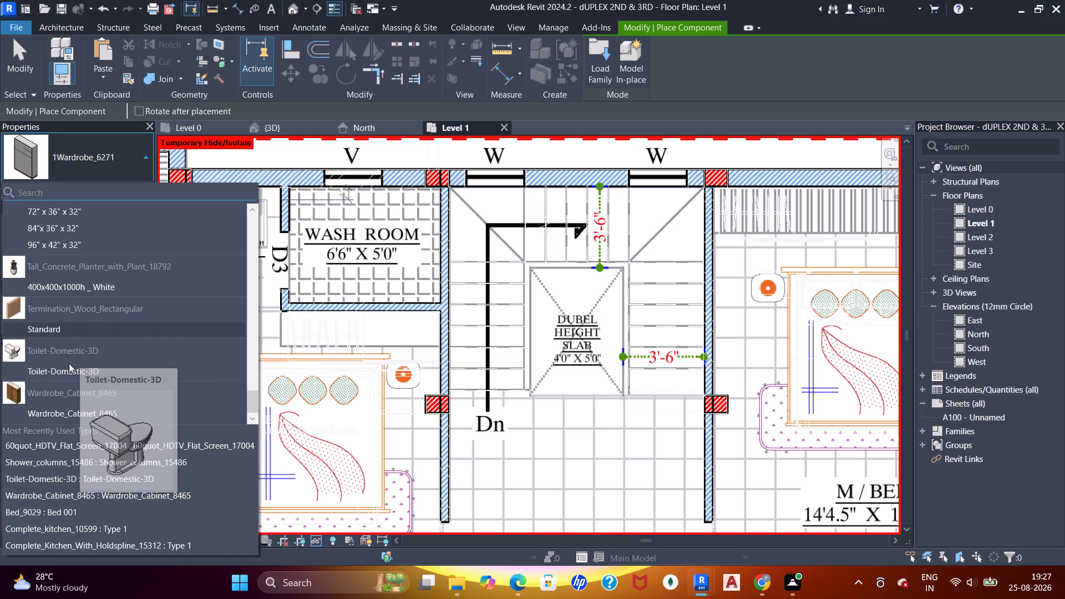
pyautogui.click(69, 363)
pyautogui.scroll(4, 293, 245)
pyautogui.click(119, 171)
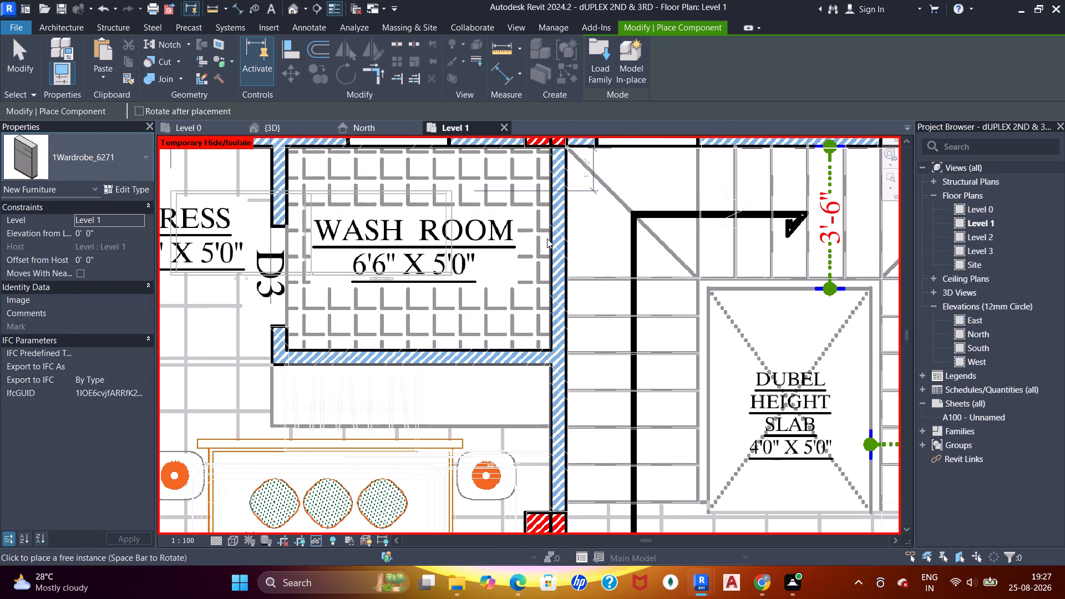
pyautogui.scroll(-20, 87, 355)
pyautogui.scroll(-13, 87, 355)
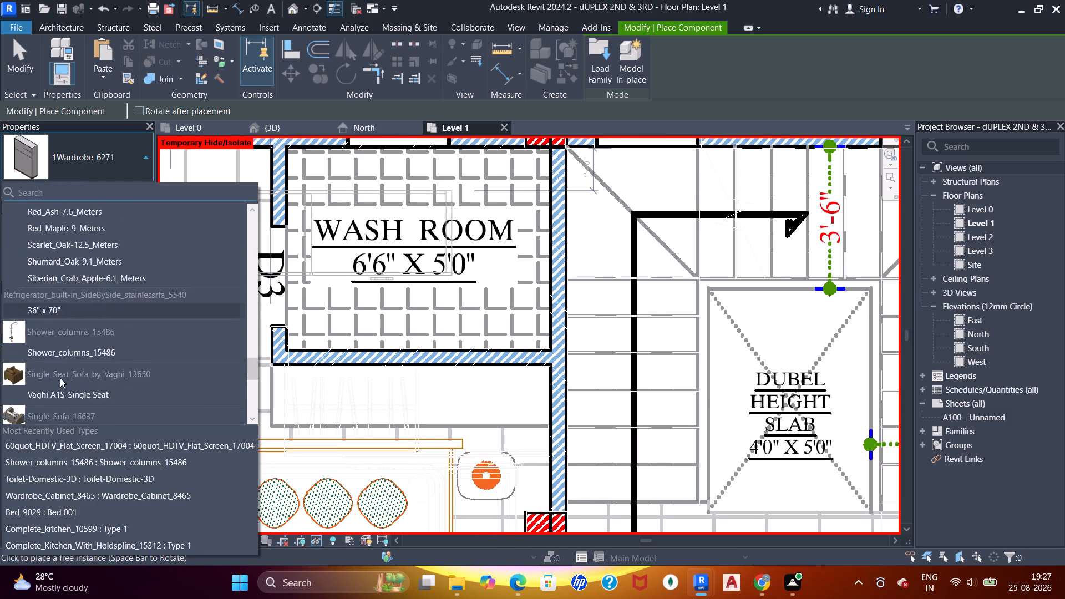
pyautogui.scroll(-15, 60, 378)
pyautogui.click(58, 361)
pyautogui.moveTo(423, 207); pyautogui.dragTo(402, 290, button='middle')
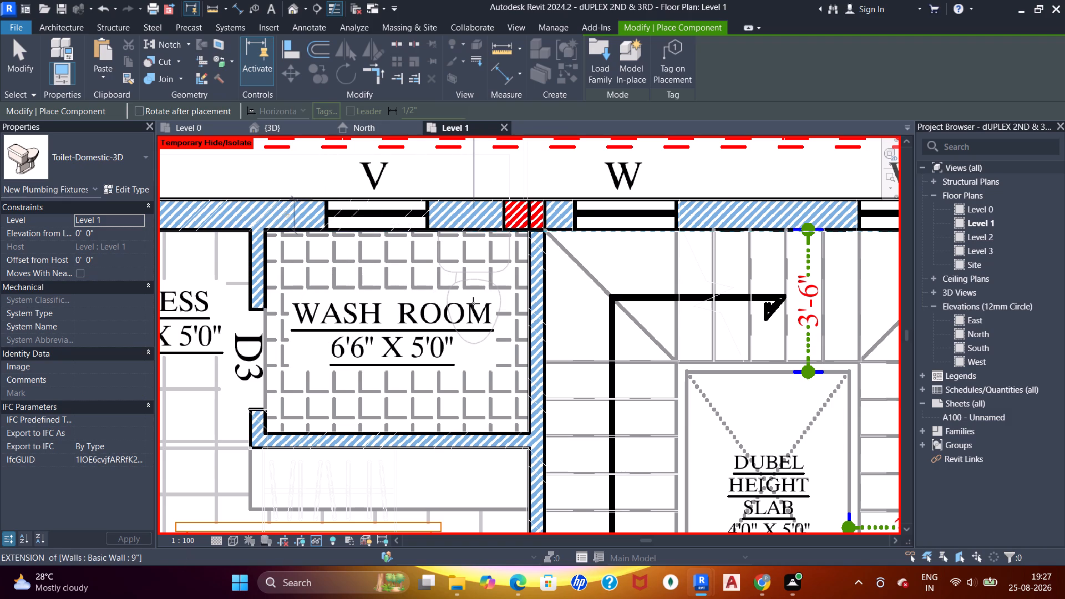
pyautogui.click(478, 302)
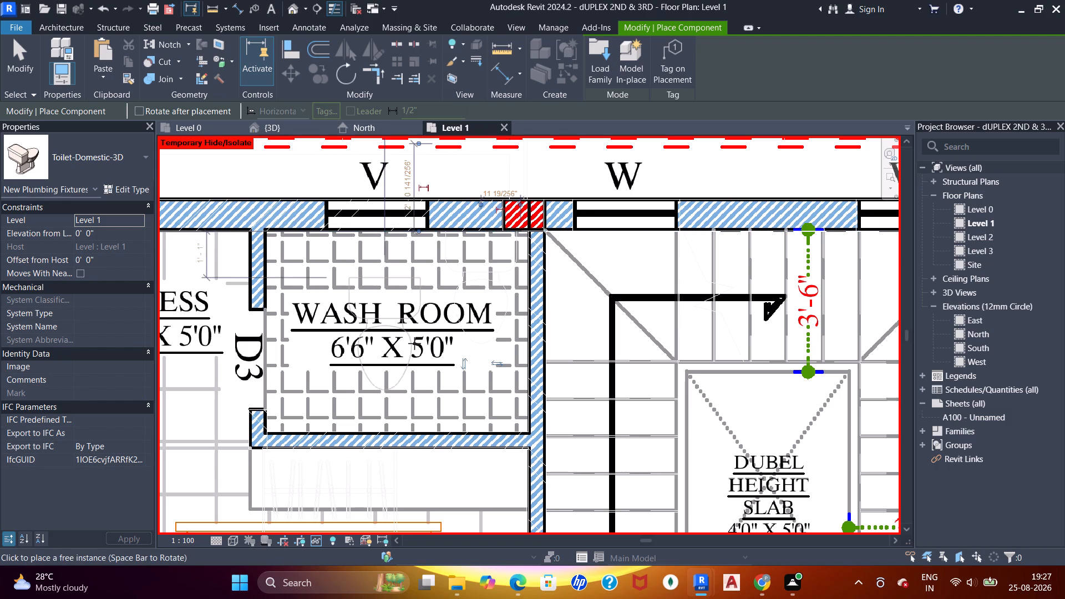
pyautogui.press('Escape')
pyautogui.press('Escape')
pyautogui.press('Escape')
pyautogui.press('Escape')
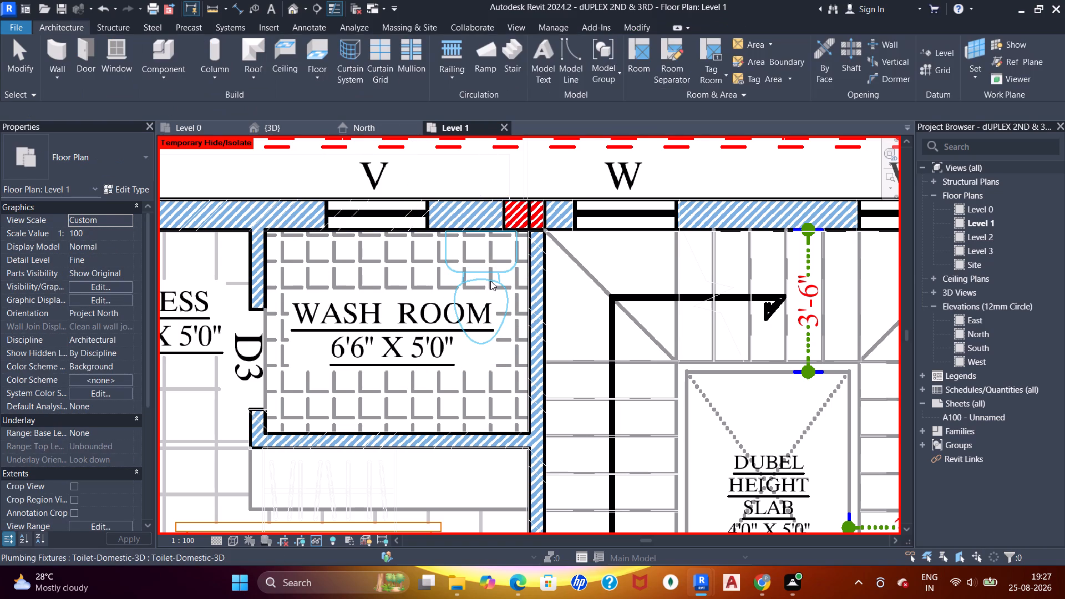
pyautogui.press('Escape')
pyautogui.press('Escape')
pyautogui.press('Escape')
pyautogui.press('Escape')
pyautogui.press('Escape')
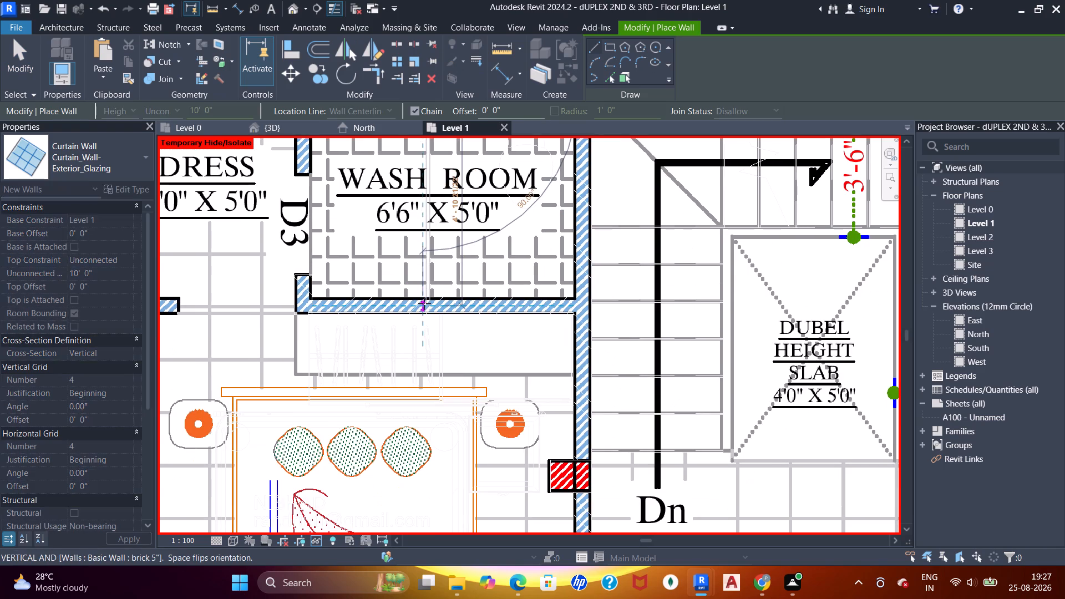
# Draw a Curtain_Wall-Exterior_Glazing partition vertically across the child bedroom's wash room, ending just short of its lower wall.
pyautogui.scroll(12, 423, 300)
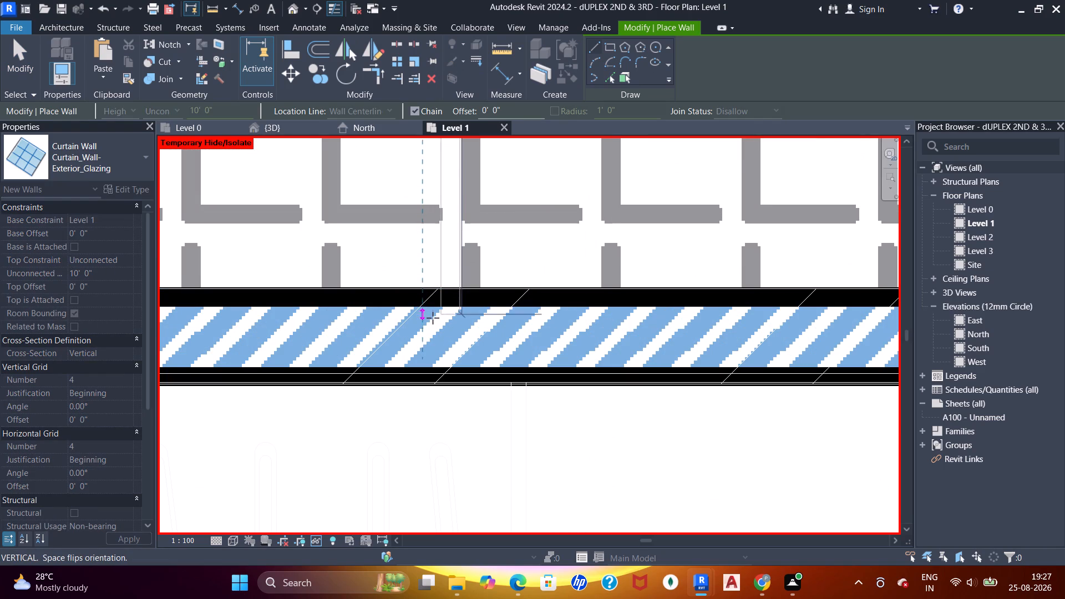
pyautogui.click(433, 257)
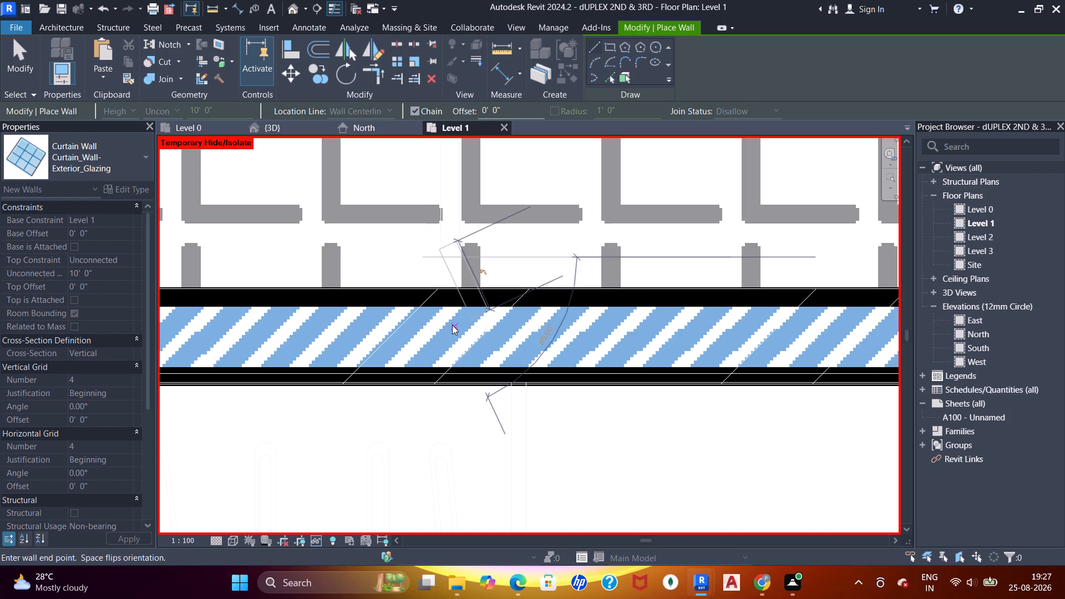
pyautogui.press('Escape')
pyautogui.press('Escape')
pyautogui.press('Escape')
pyautogui.press('Escape')
pyautogui.press('Escape')
pyautogui.press('Escape')
pyautogui.press('Escape')
pyautogui.press('Escape')
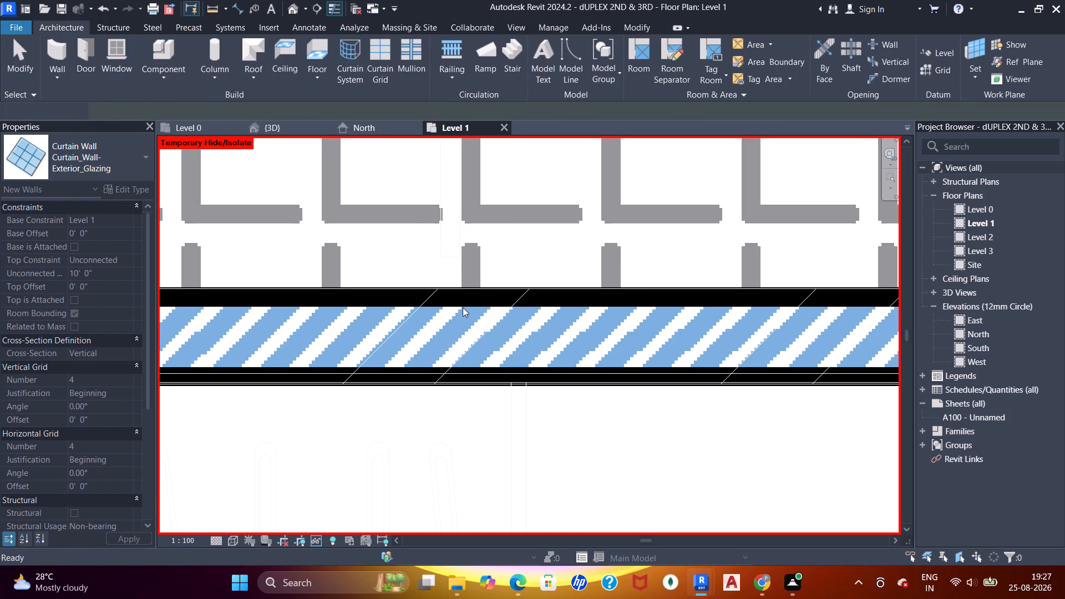
# Switch the Level 1 plan view to the Shaded visual style.
pyautogui.scroll(-5, 446, 312)
pyautogui.press('s')
pyautogui.press('d')
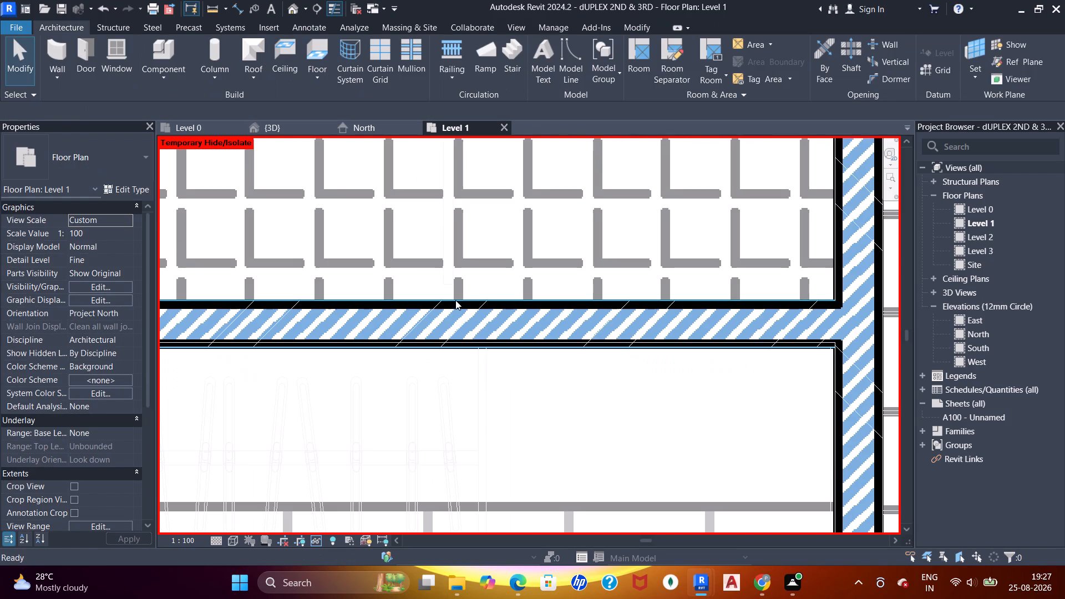
# Nudge the Wardrobe_Cabinet_8465 in the child bedroom down until it sits clear of the wash room's brick 5" wall.
pyautogui.click(513, 299)
pyautogui.scroll(-6, 503, 300)
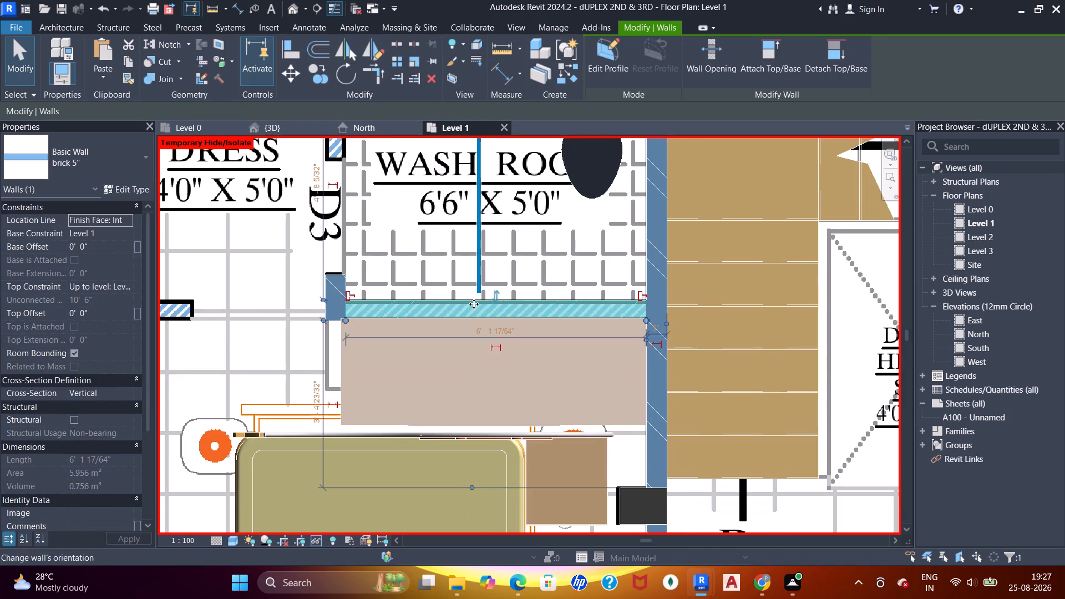
pyautogui.press('Escape')
pyautogui.scroll(3, 461, 307)
pyautogui.click(461, 307)
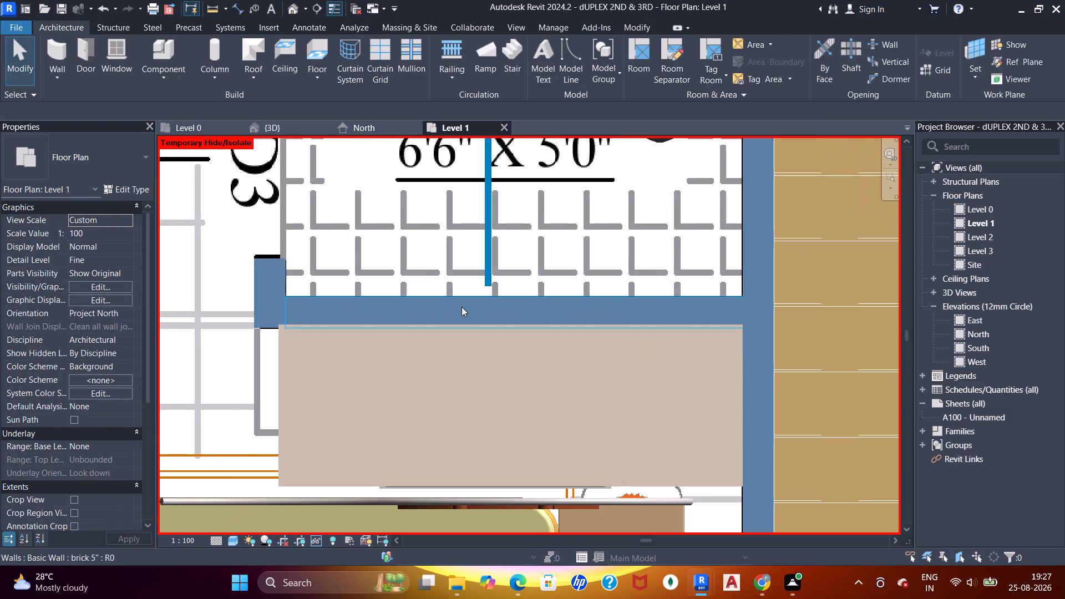
pyautogui.scroll(4, 369, 303)
pyautogui.press('Escape')
pyautogui.click(292, 369)
pyautogui.scroll(-4, 379, 312)
pyautogui.moveTo(481, 374); pyautogui.dragTo(427, 297, button='middle')
pyautogui.press('Down')
pyautogui.press('Down')
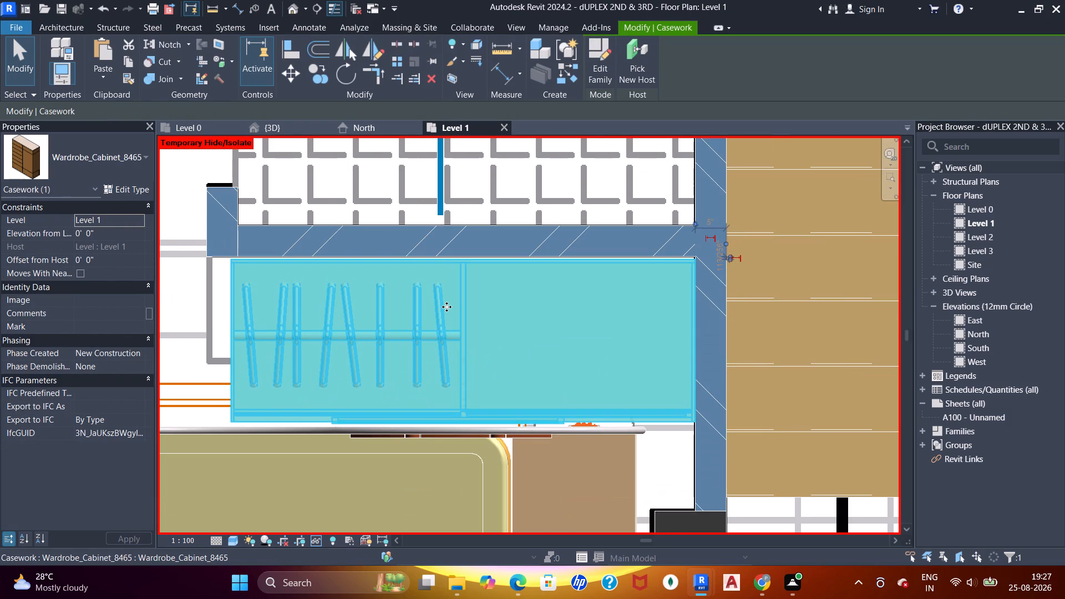
pyautogui.press('Up')
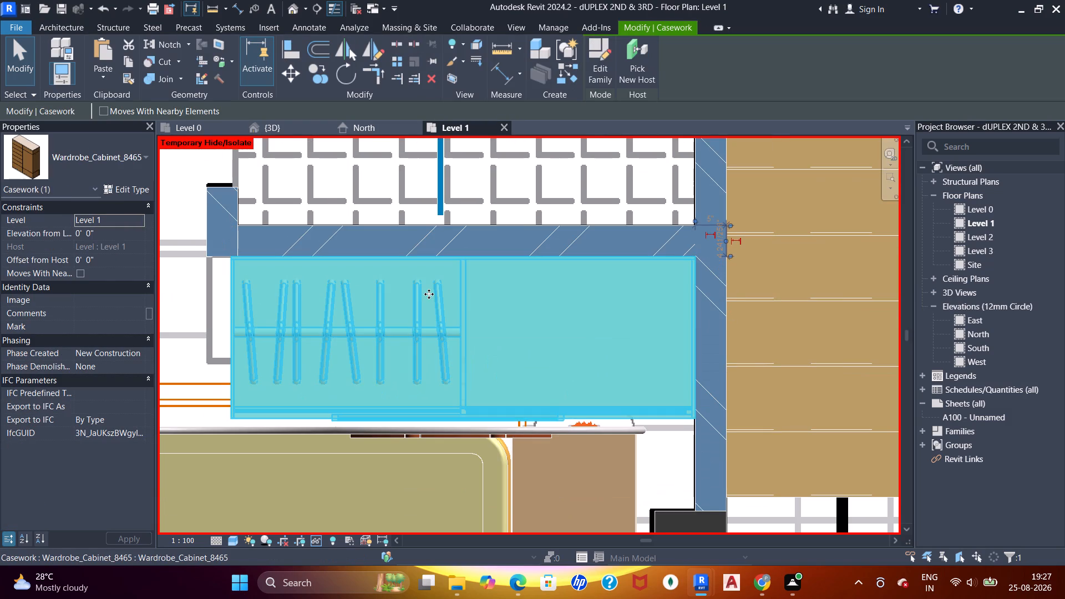
pyautogui.press('Escape')
# Align the lower end of the glazed partition with the inner face of the wash room's lower brick wall.
pyautogui.moveTo(460, 206); pyautogui.dragTo(476, 283, button='middle')
pyautogui.scroll(1, 467, 281)
pyautogui.middleClick(459, 277)
pyautogui.scroll(1, 459, 280)
pyautogui.press('a')
pyautogui.press('a')
pyautogui.write('aa')
pyautogui.scroll(4, 451, 311)
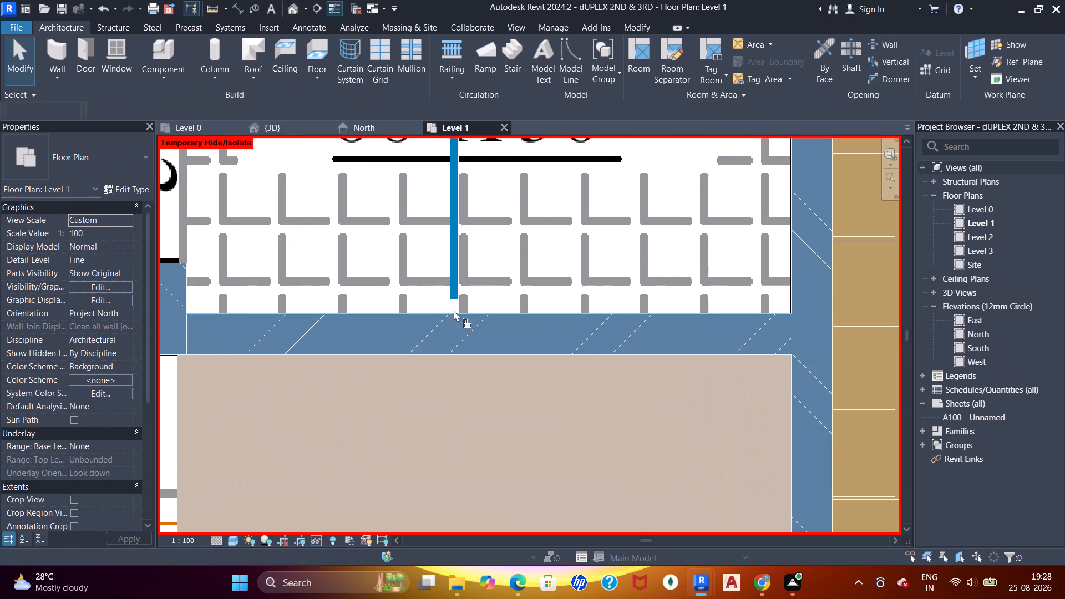
pyautogui.scroll(1, 454, 311)
pyautogui.click(471, 313)
pyautogui.click(446, 283)
pyautogui.scroll(-6, 483, 260)
pyautogui.moveTo(469, 238); pyautogui.dragTo(446, 260, button='middle')
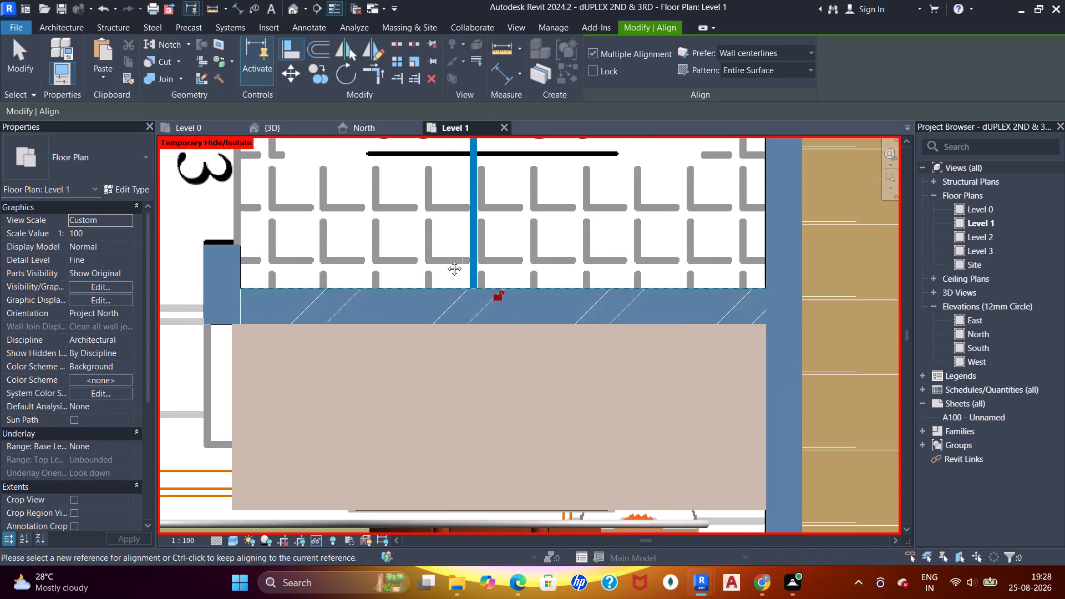
pyautogui.moveTo(446, 260); pyautogui.dragTo(396, 302, button='middle')
pyautogui.press('Escape')
pyautogui.press('Escape')
# Inspect the wash room's glazed partition at its upper wall junction in plan, then view it selected in 3D.
pyautogui.scroll(-5, 447, 256)
pyautogui.moveTo(434, 217); pyautogui.dragTo(454, 319, button='middle')
pyautogui.press('Escape')
pyautogui.press('Escape')
pyautogui.scroll(4, 444, 219)
pyautogui.click(444, 219)
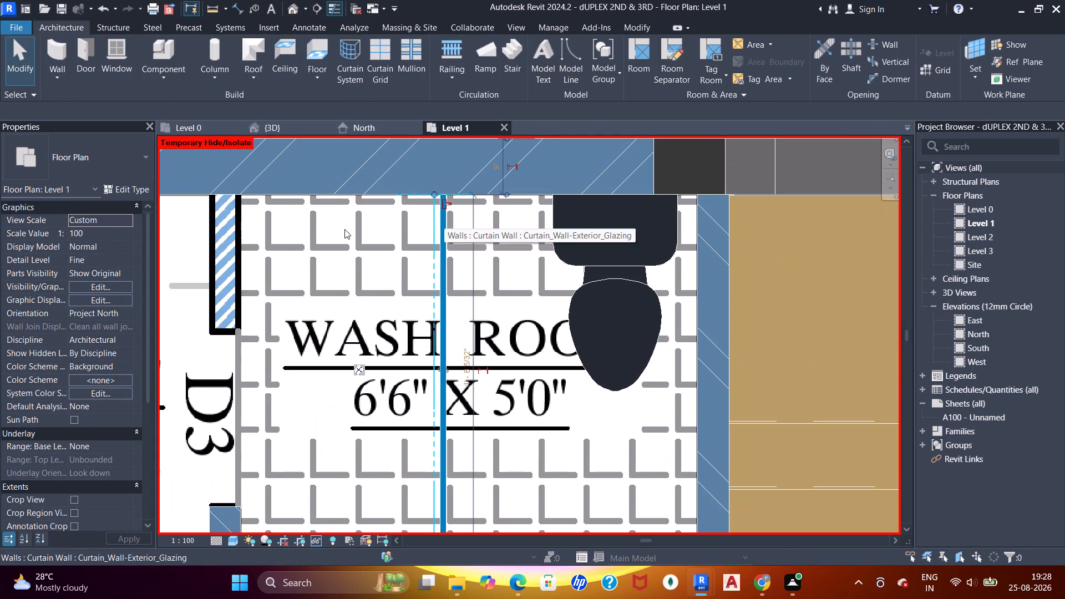
pyautogui.scroll(-5, 458, 282)
pyautogui.moveTo(474, 271); pyautogui.dragTo(461, 241, button='middle')
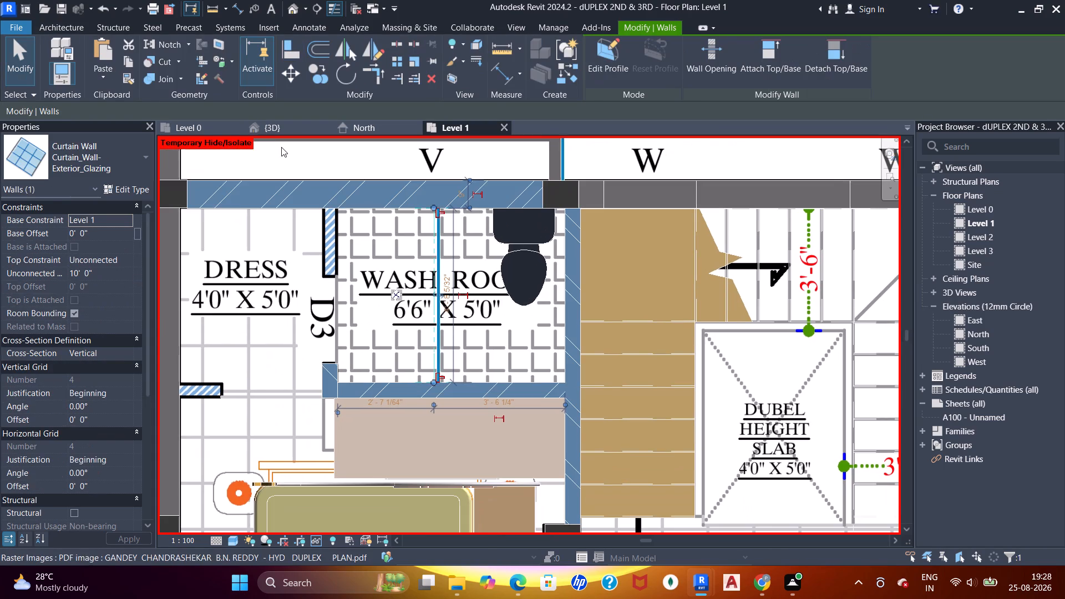
pyautogui.click(271, 130)
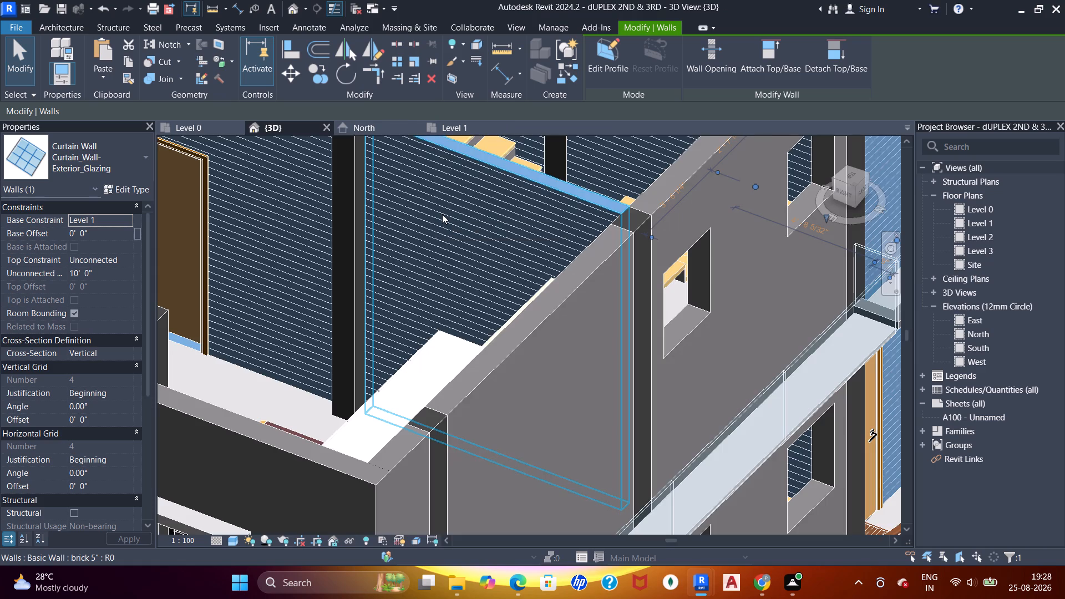
# Save the project.
pyautogui.hotkey('ctrl', 's')
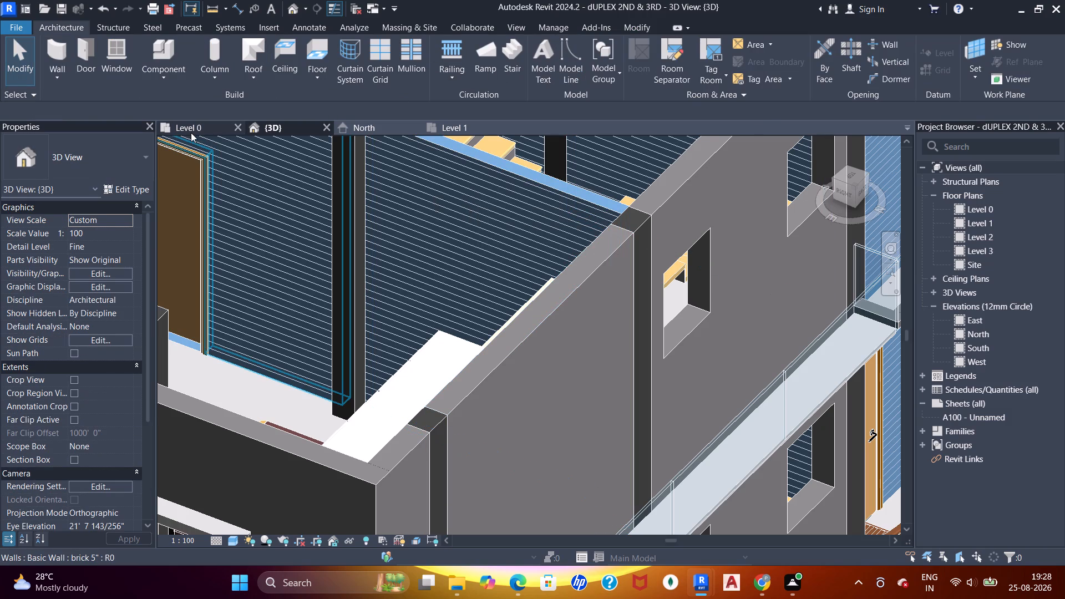
# Select the glazed partition in the Level 1 plan and examine how it sits between the wash room walls in 3D.
pyautogui.click(481, 133)
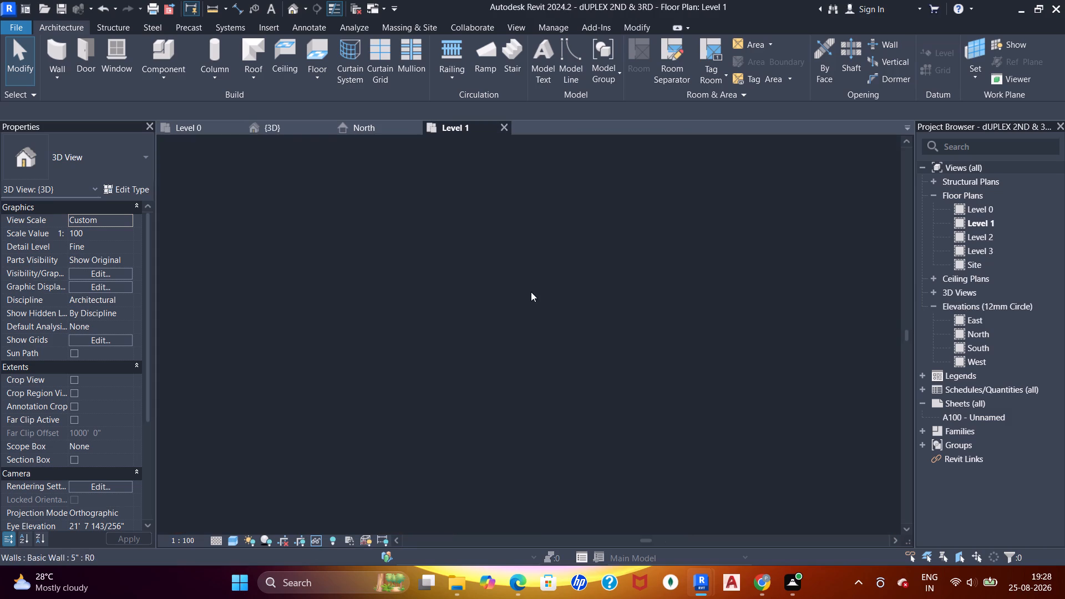
pyautogui.click(443, 282)
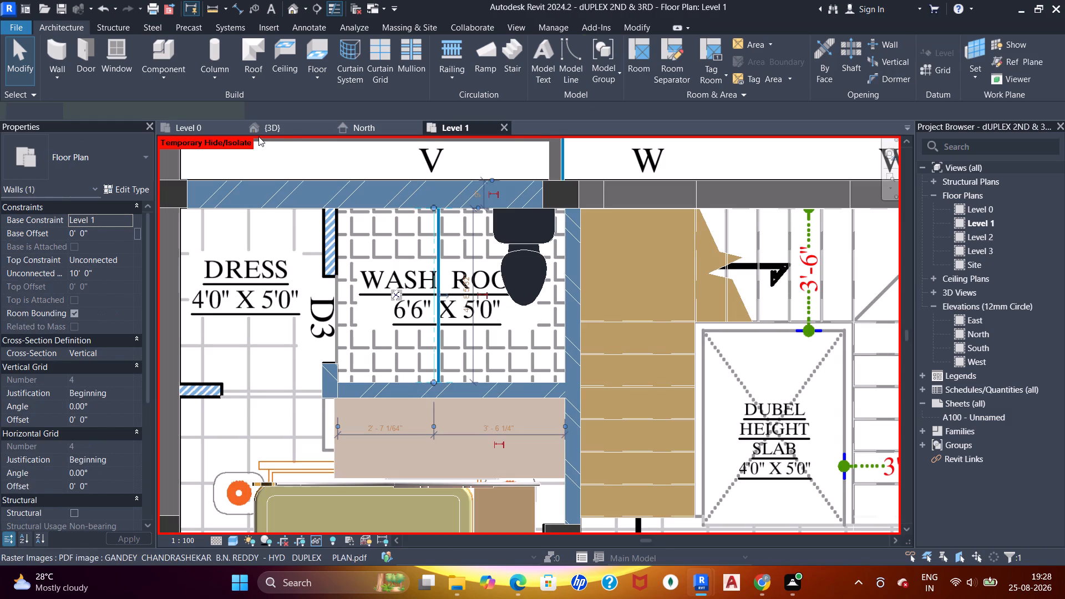
pyautogui.click(286, 131)
pyautogui.scroll(-11, 455, 283)
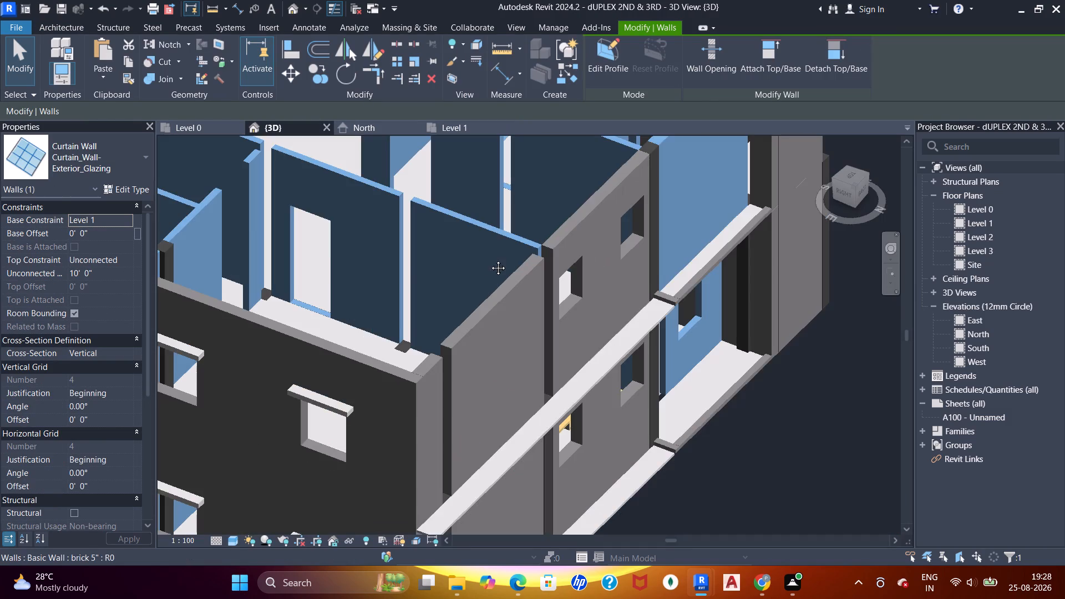
pyautogui.moveTo(490, 256); pyautogui.dragTo(517, 362, button='middle')
pyautogui.scroll(6, 490, 303)
pyautogui.moveTo(612, 297); pyautogui.dragTo(394, 261, button='middle')
pyautogui.scroll(7, 521, 282)
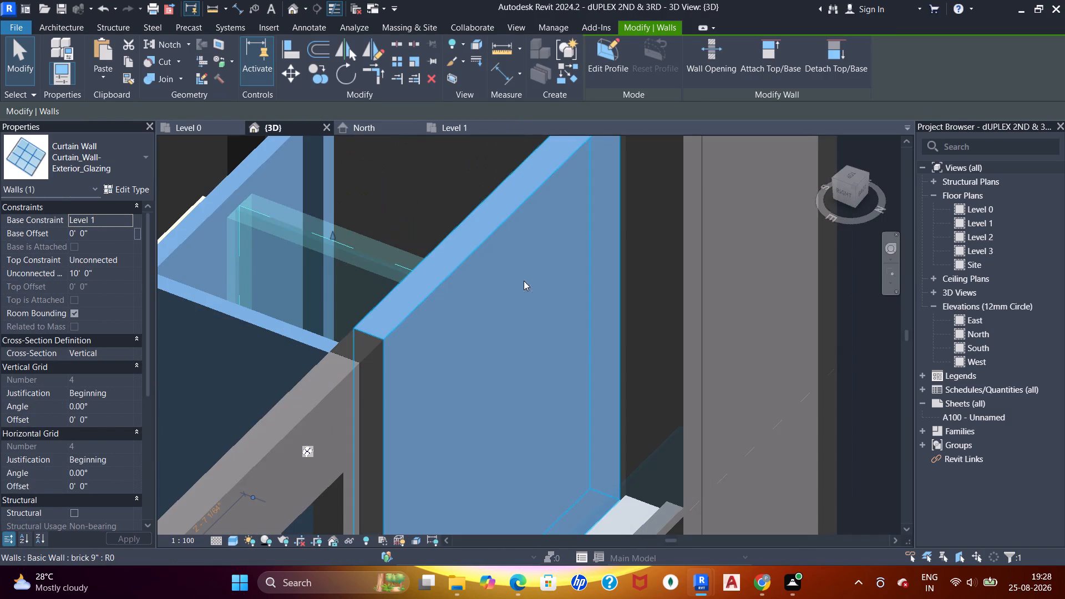
pyautogui.scroll(-5, 438, 240)
pyautogui.keyDown('shift'); pyautogui.moveTo(442, 249); pyautogui.dragTo(343, 359, button='middle'); pyautogui.keyUp('shift')
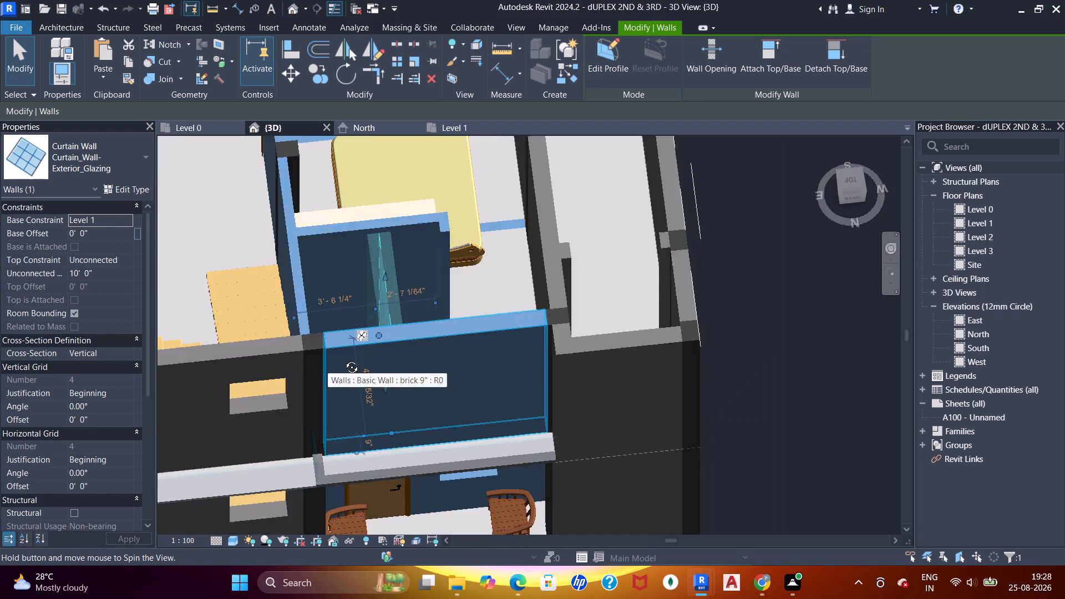
pyautogui.keyDown('shift'); pyautogui.moveTo(343, 359); pyautogui.dragTo(399, 370, button='middle'); pyautogui.keyUp('shift')
pyautogui.press('Escape')
pyautogui.scroll(6, 382, 306)
pyautogui.moveTo(397, 317); pyautogui.dragTo(434, 247, button='middle')
pyautogui.press('Escape')
pyautogui.keyDown('shift'); pyautogui.moveTo(439, 306); pyautogui.dragTo(444, 308, button='middle'); pyautogui.keyUp('shift')
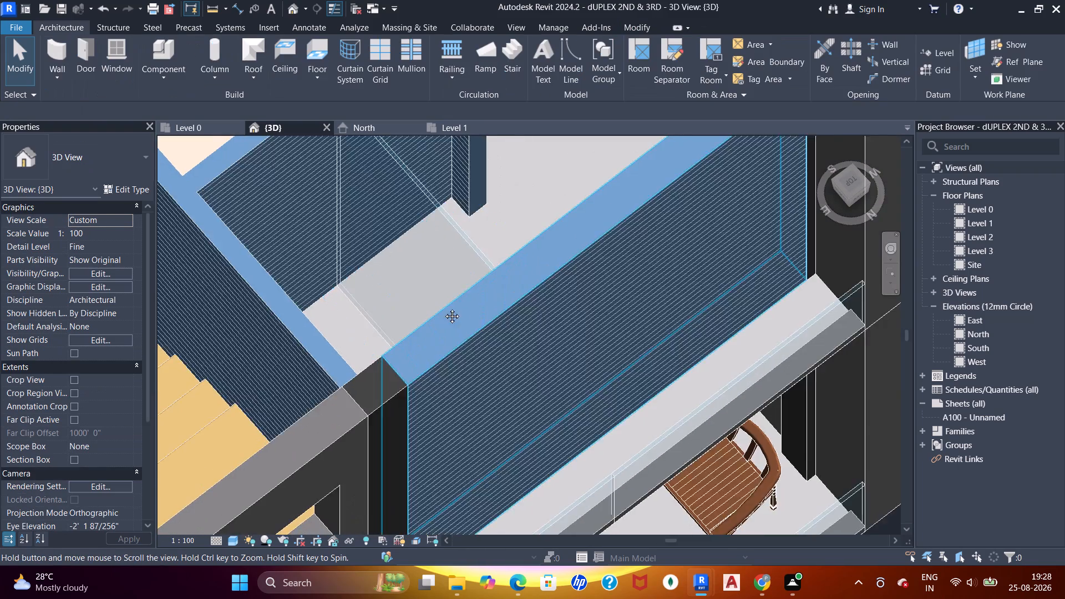
pyautogui.keyDown('shift'); pyautogui.moveTo(444, 308); pyautogui.dragTo(488, 288, button='middle'); pyautogui.keyUp('shift')
pyautogui.press('Escape')
pyautogui.moveTo(473, 339); pyautogui.dragTo(552, 296, button='middle')
pyautogui.keyDown('shift'); pyautogui.moveTo(589, 222); pyautogui.dragTo(407, 359, button='middle'); pyautogui.keyUp('shift')
pyautogui.keyDown('shift'); pyautogui.moveTo(495, 364); pyautogui.dragTo(591, 293, button='middle'); pyautogui.keyUp('shift')
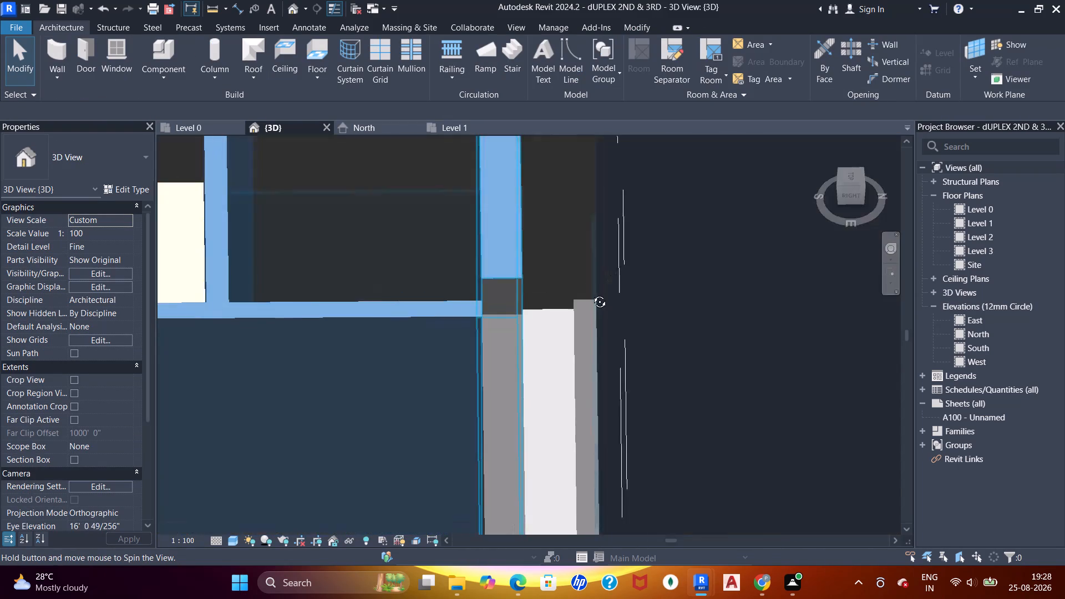
pyautogui.keyDown('shift'); pyautogui.moveTo(591, 293); pyautogui.dragTo(486, 389, button='middle'); pyautogui.keyUp('shift')
pyautogui.scroll(1, 480, 373)
pyautogui.press('Escape')
pyautogui.press('Escape')
pyautogui.press('Escape')
# Place a Shower_columns_15486 component against the upper wall of the child bedroom's wash room, on the dress side of the glazed partition.
pyautogui.click(444, 128)
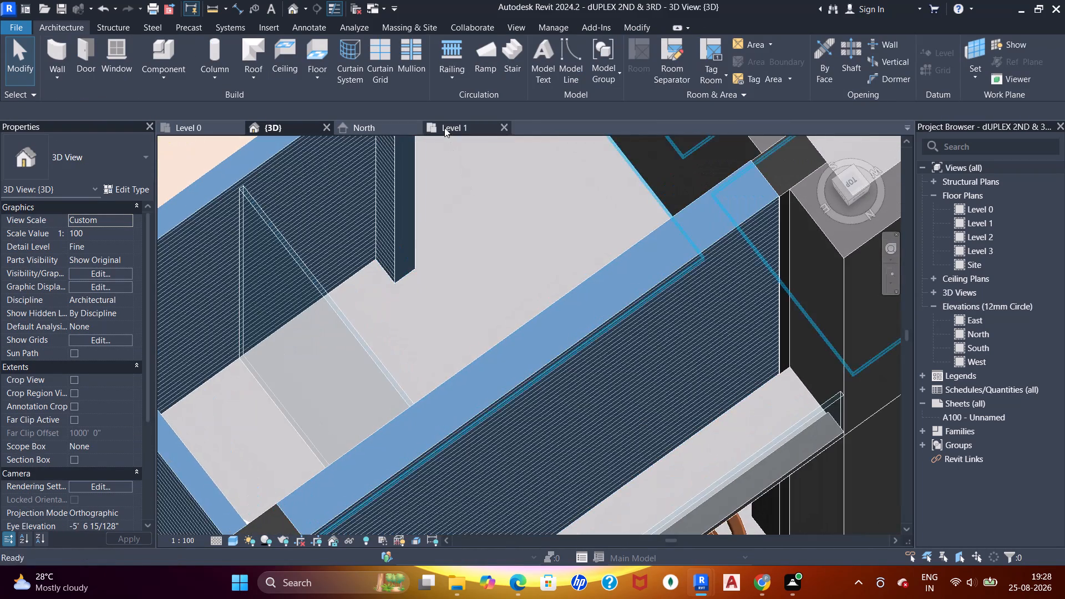
pyautogui.scroll(-3, 510, 240)
pyautogui.moveTo(496, 247); pyautogui.dragTo(488, 261, button='middle')
pyautogui.scroll(5, 469, 293)
pyautogui.moveTo(479, 292); pyautogui.dragTo(506, 296, button='middle')
pyautogui.press('Escape')
pyautogui.press('Escape')
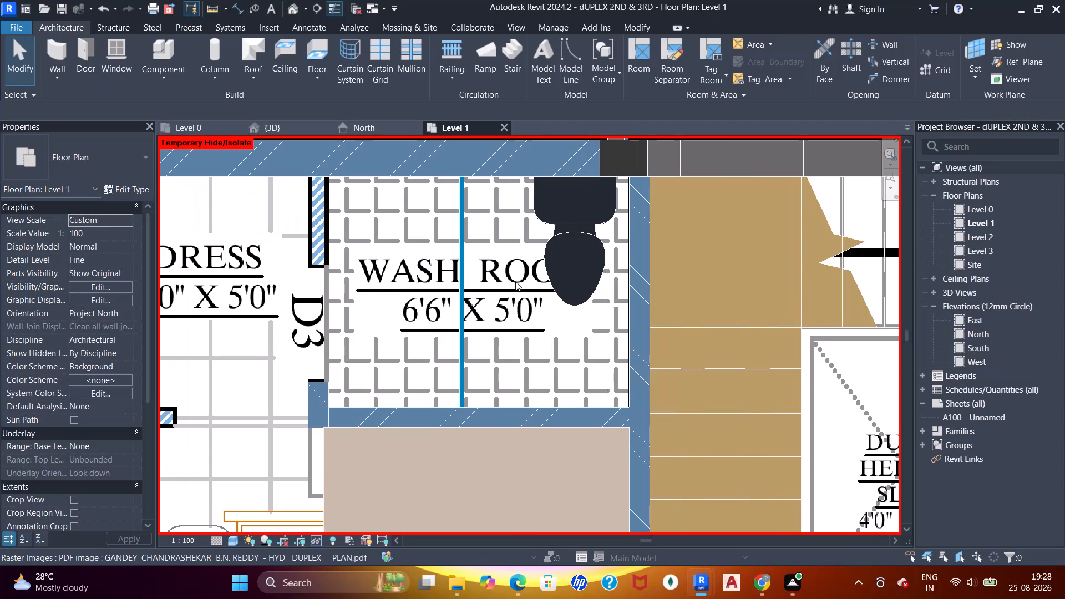
pyautogui.write('cm')
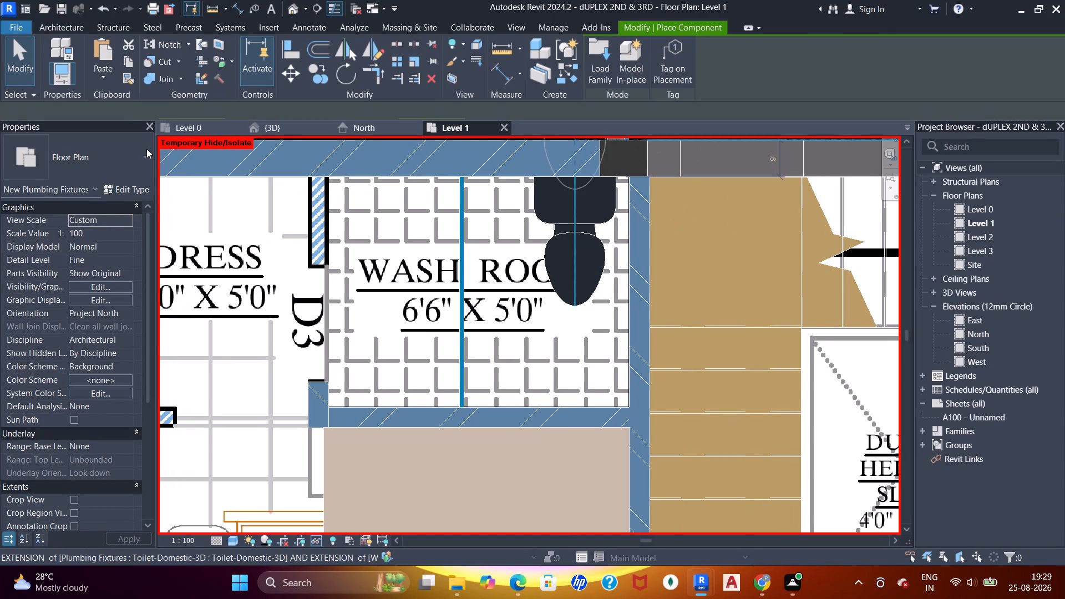
pyautogui.click(143, 149)
pyautogui.scroll(-5, 89, 323)
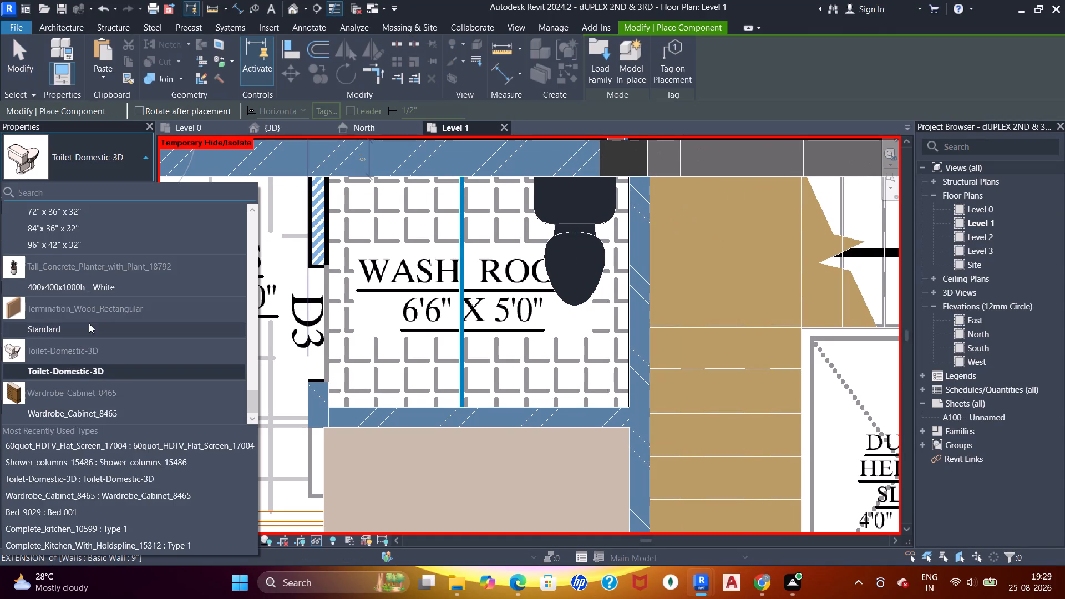
pyautogui.scroll(5, 90, 352)
pyautogui.click(80, 333)
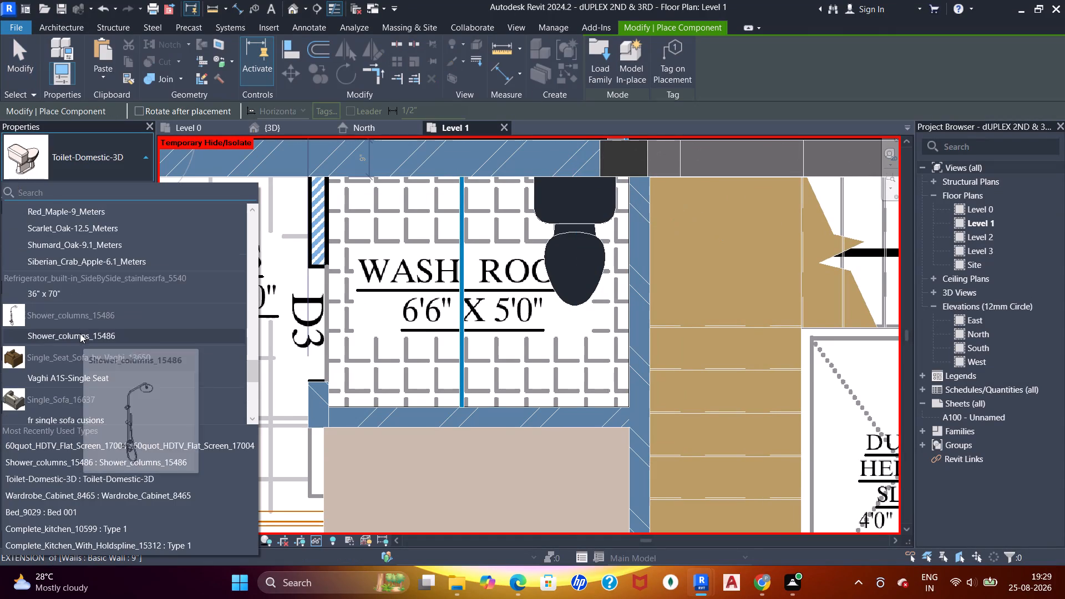
pyautogui.scroll(5, 444, 206)
pyautogui.moveTo(385, 197); pyautogui.dragTo(388, 254, button='middle')
pyautogui.scroll(3, 341, 231)
pyautogui.moveTo(344, 229); pyautogui.dragTo(366, 308, button='middle')
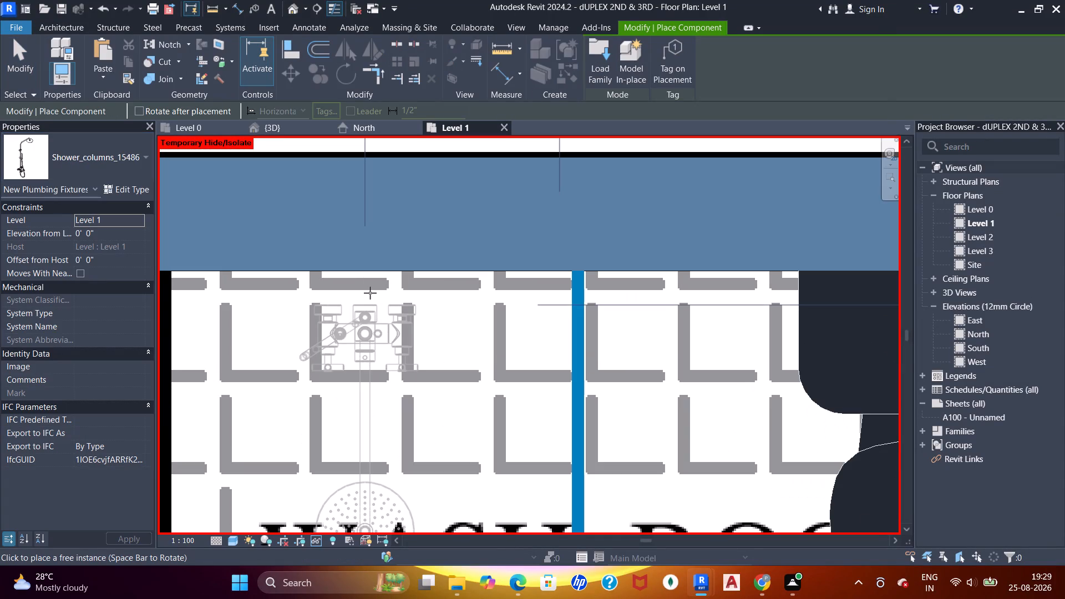
pyautogui.click(370, 272)
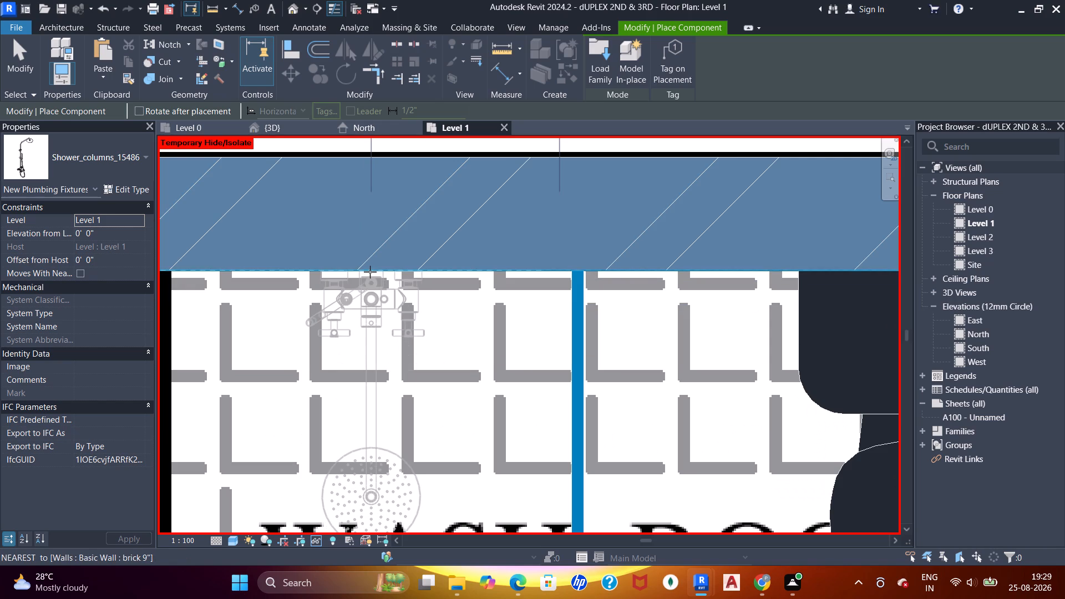
pyautogui.scroll(-4, 391, 249)
pyautogui.moveTo(407, 290); pyautogui.dragTo(415, 237, button='middle')
pyautogui.press('Escape')
pyautogui.press('Escape')
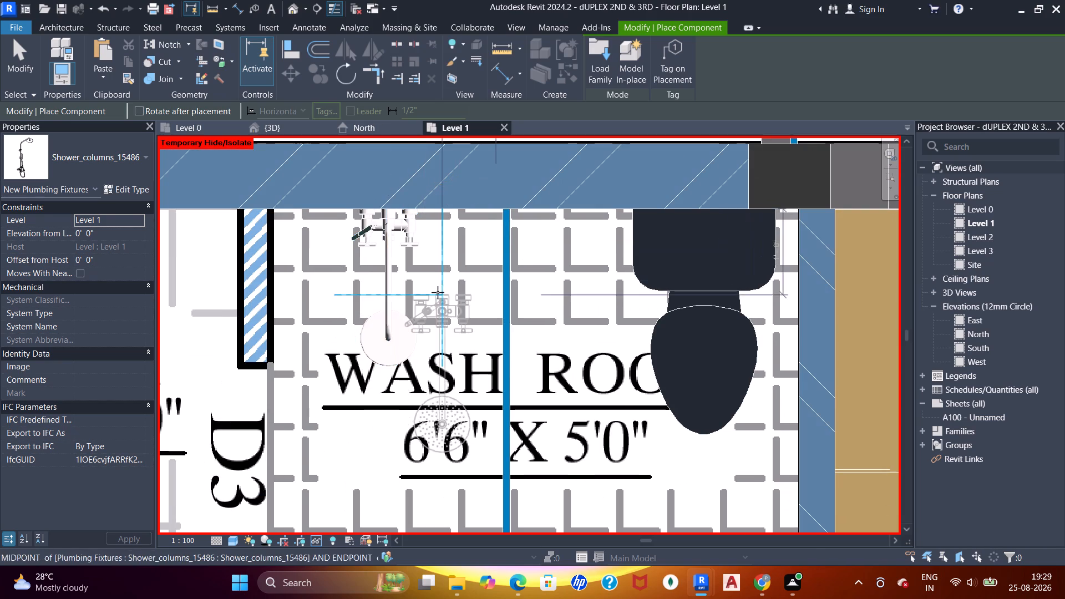
pyautogui.press('Escape')
pyautogui.press('Escape')
# Nudge the Toilet-Domestic-3D in the child bedroom's wash room slightly toward the glazed partition, away from the staircase-side wall.
pyautogui.scroll(-2, 435, 280)
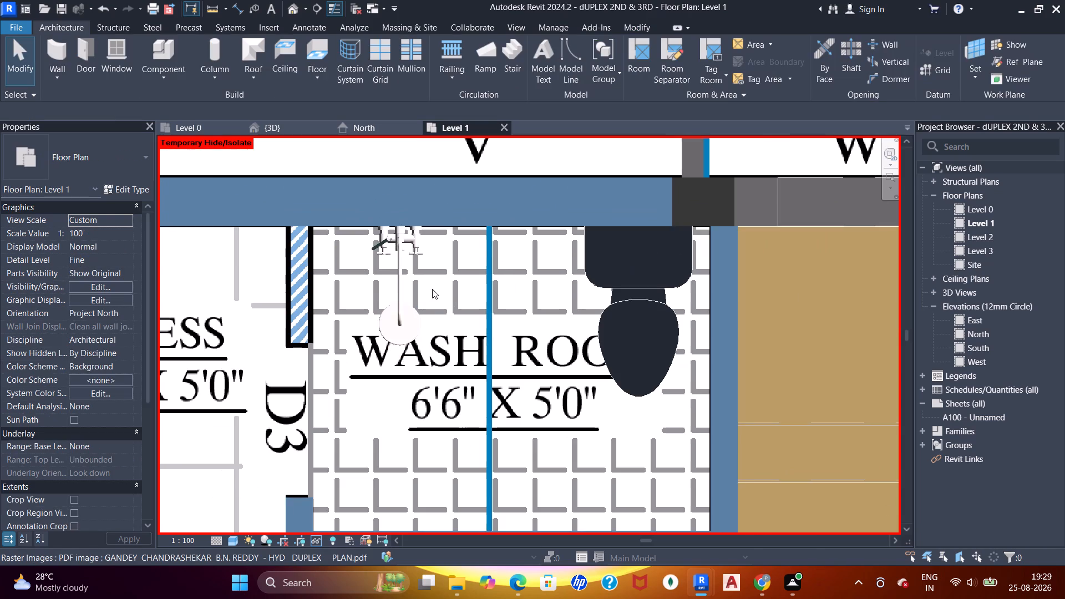
pyautogui.moveTo(437, 317); pyautogui.dragTo(433, 245, button='middle')
pyautogui.scroll(-4, 471, 266)
pyautogui.moveTo(481, 266); pyautogui.dragTo(464, 263, button='middle')
pyautogui.press('Escape')
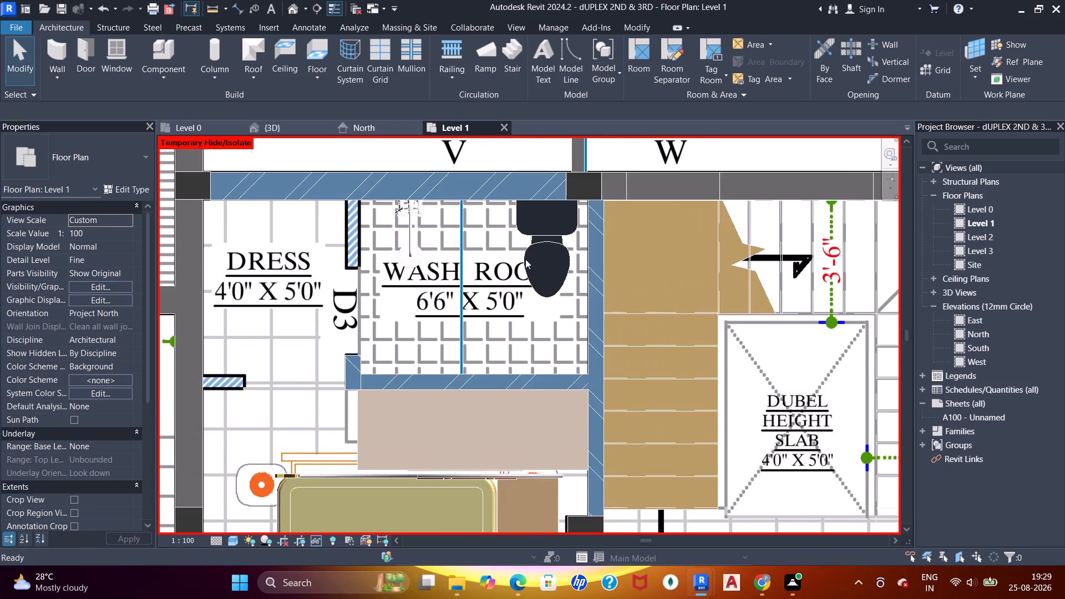
pyautogui.press('Escape')
pyautogui.scroll(-1, 535, 252)
pyautogui.click(553, 233)
pyautogui.press('Left')
pyautogui.press('Left')
pyautogui.press('Left')
pyautogui.press('Left')
pyautogui.press('Left')
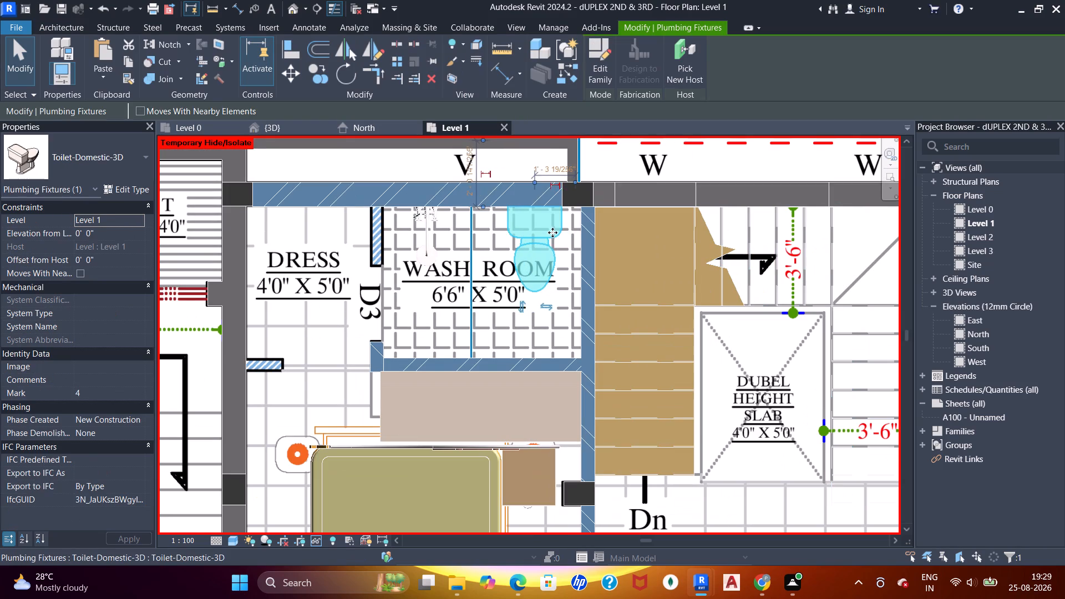
pyautogui.press('Right')
pyautogui.press('Right')
pyautogui.press('Escape')
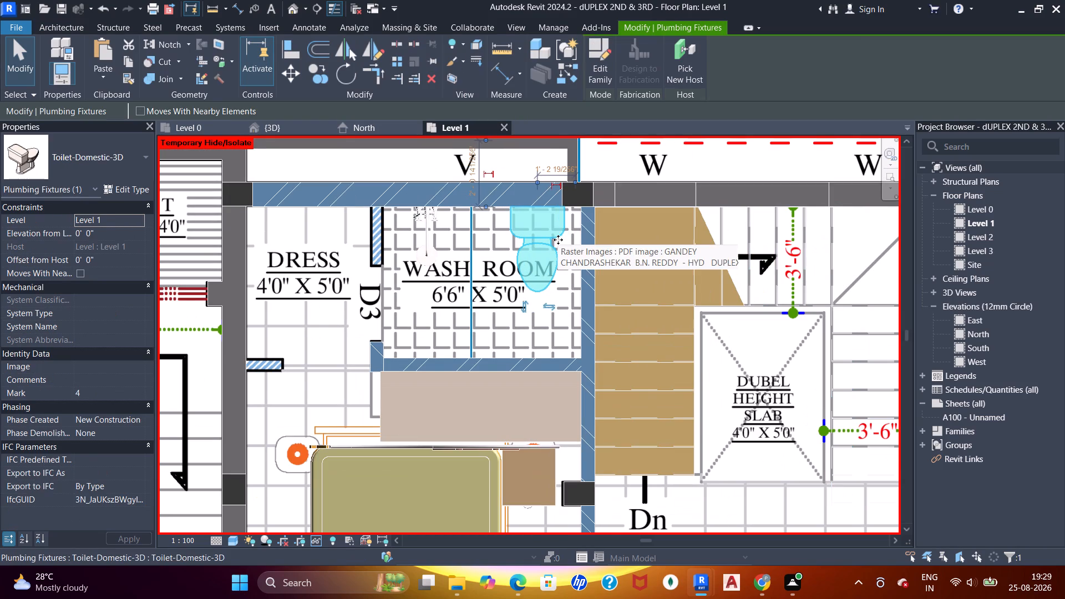
# Switch the Level 1 plan view to the Wireframe visual style.
pyautogui.scroll(-7, 558, 240)
pyautogui.moveTo(565, 275); pyautogui.dragTo(470, 282, button='middle')
pyautogui.press('Escape')
pyautogui.moveTo(500, 285); pyautogui.dragTo(509, 200, button='middle')
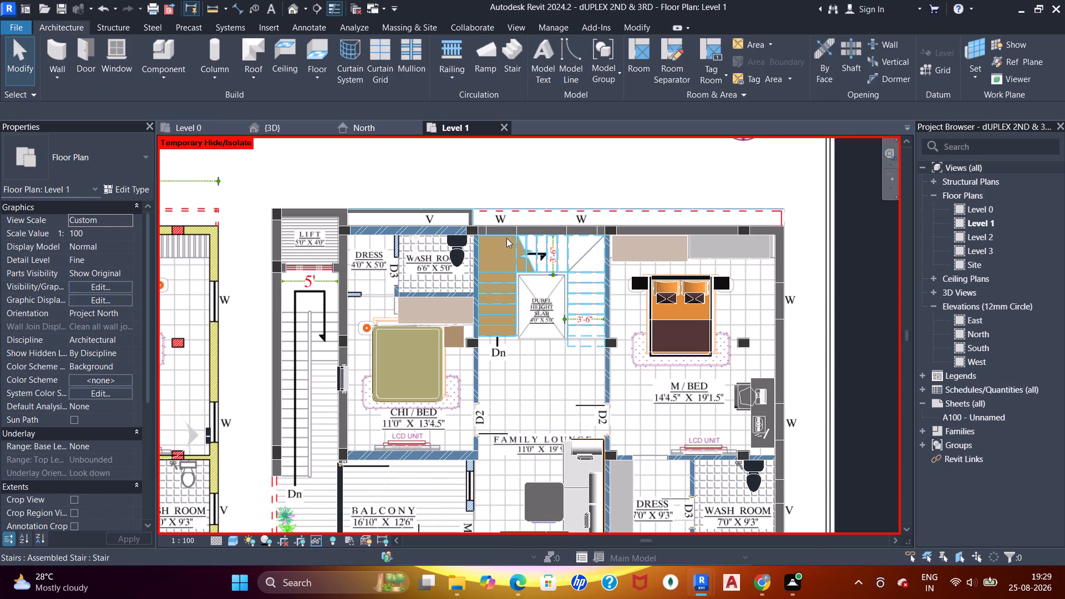
pyautogui.press('w')
pyautogui.press('f')
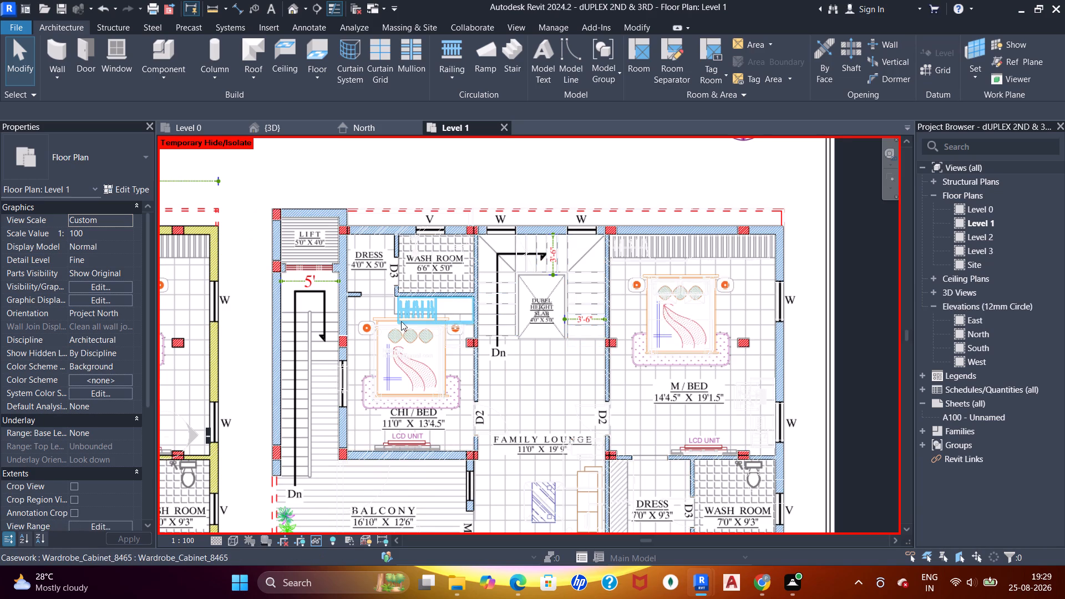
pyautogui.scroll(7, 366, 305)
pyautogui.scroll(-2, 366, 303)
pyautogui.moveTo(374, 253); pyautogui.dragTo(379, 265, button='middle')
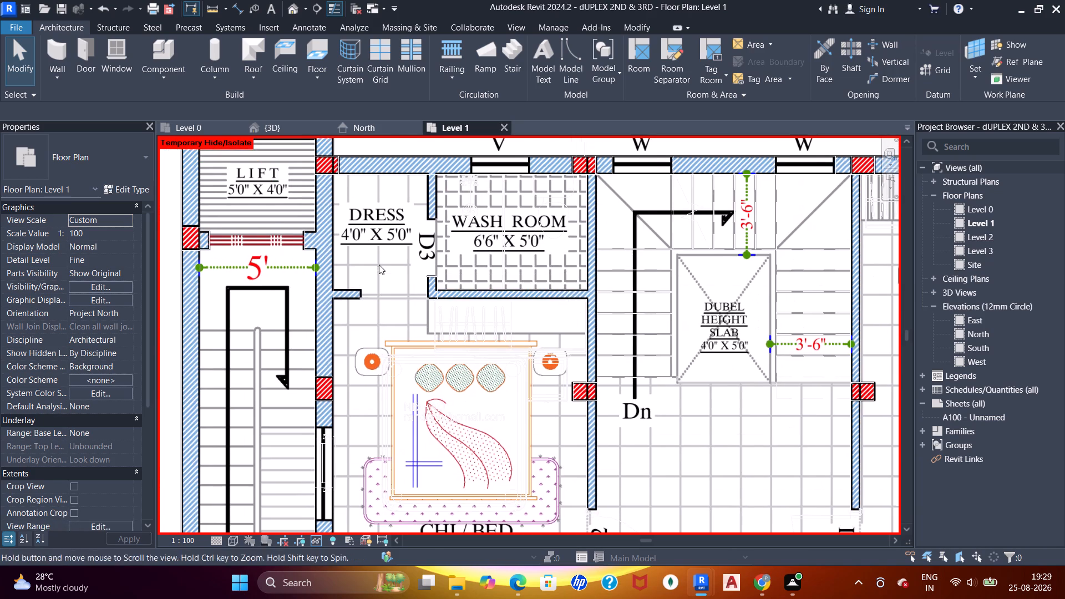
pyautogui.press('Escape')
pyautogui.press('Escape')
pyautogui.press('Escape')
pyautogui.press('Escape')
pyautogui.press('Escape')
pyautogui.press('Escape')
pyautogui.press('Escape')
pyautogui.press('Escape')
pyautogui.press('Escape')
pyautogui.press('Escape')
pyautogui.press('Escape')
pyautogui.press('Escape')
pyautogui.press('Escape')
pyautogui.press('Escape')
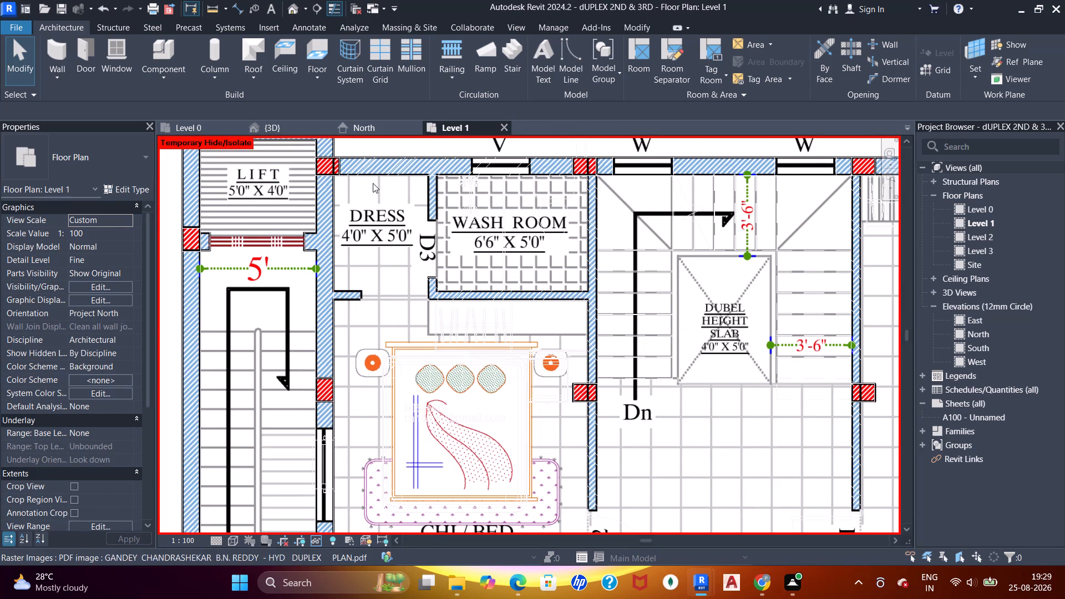
# Start loading a component family and open the mirror folder in the SHUBHAM CITY library.
pyautogui.press('c')
pyautogui.press('m')
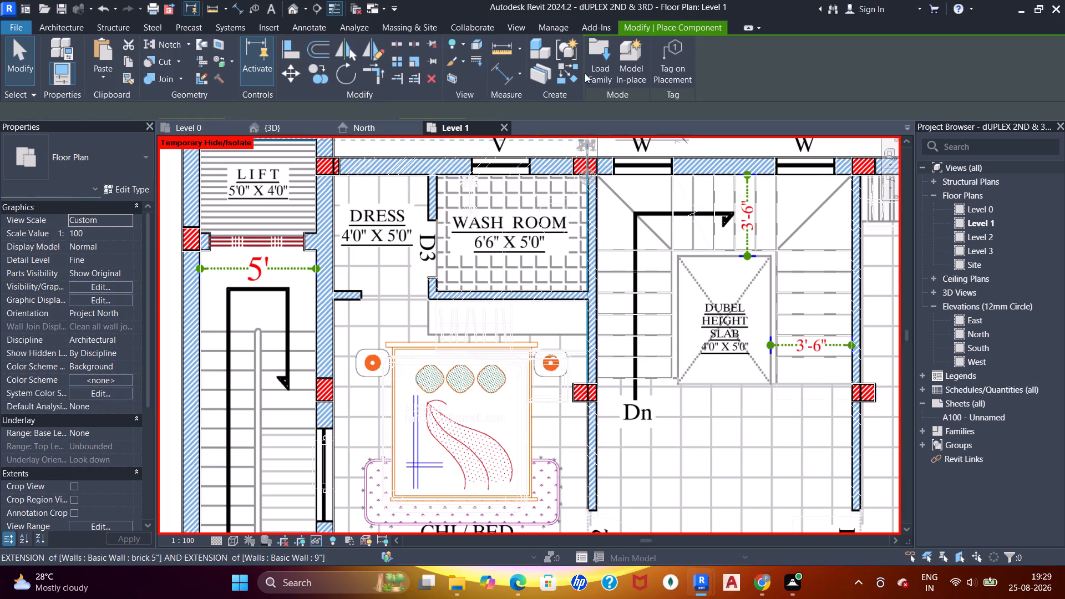
pyautogui.click(590, 64)
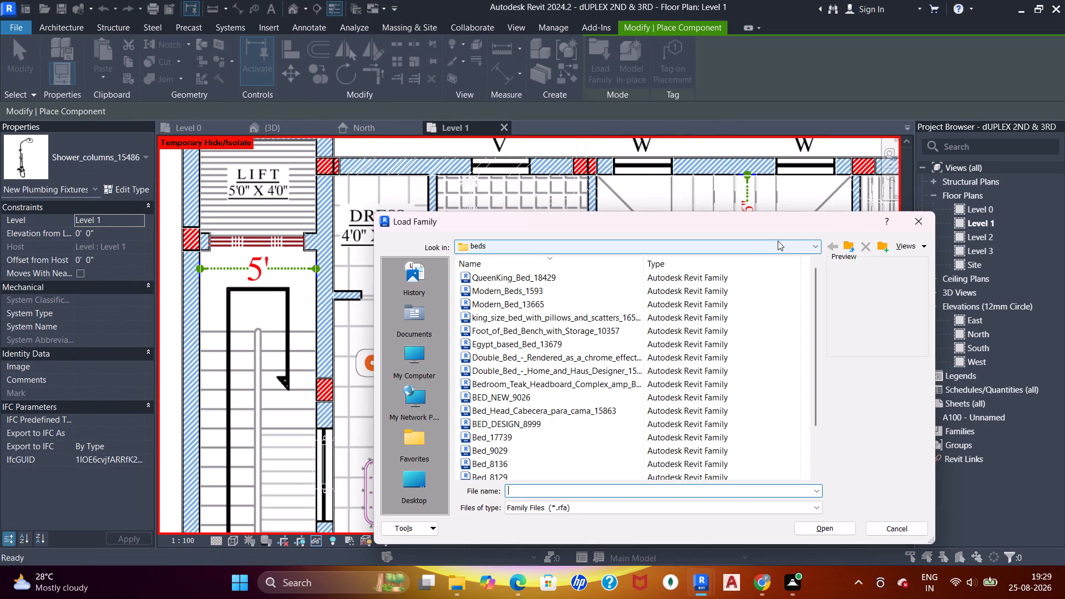
pyautogui.moveTo(773, 222); pyautogui.dragTo(428, 54)
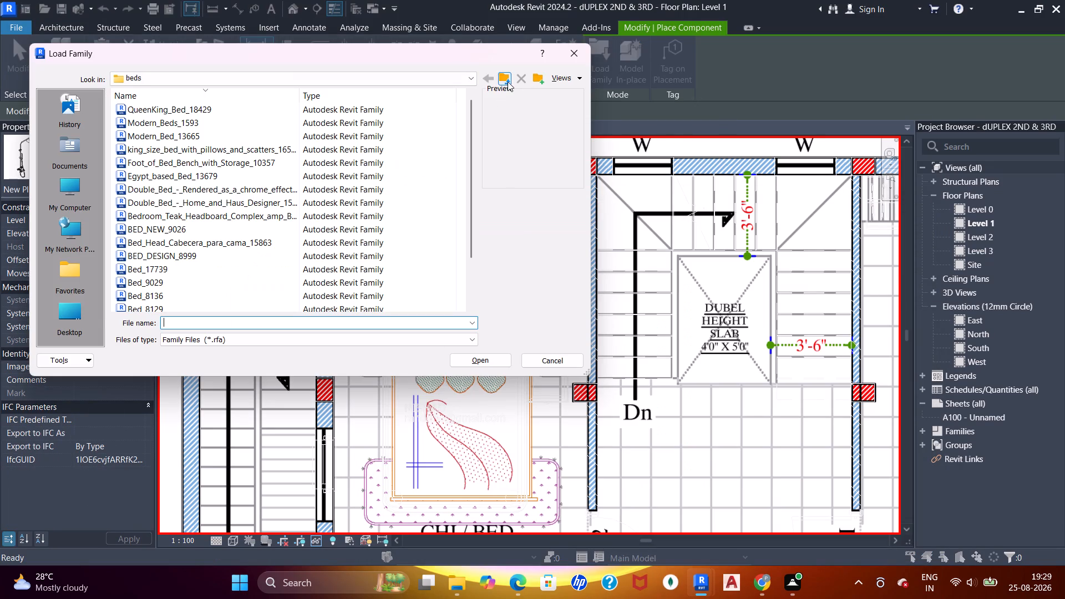
pyautogui.click(505, 81)
pyautogui.scroll(-5, 253, 154)
pyautogui.scroll(-2, 163, 236)
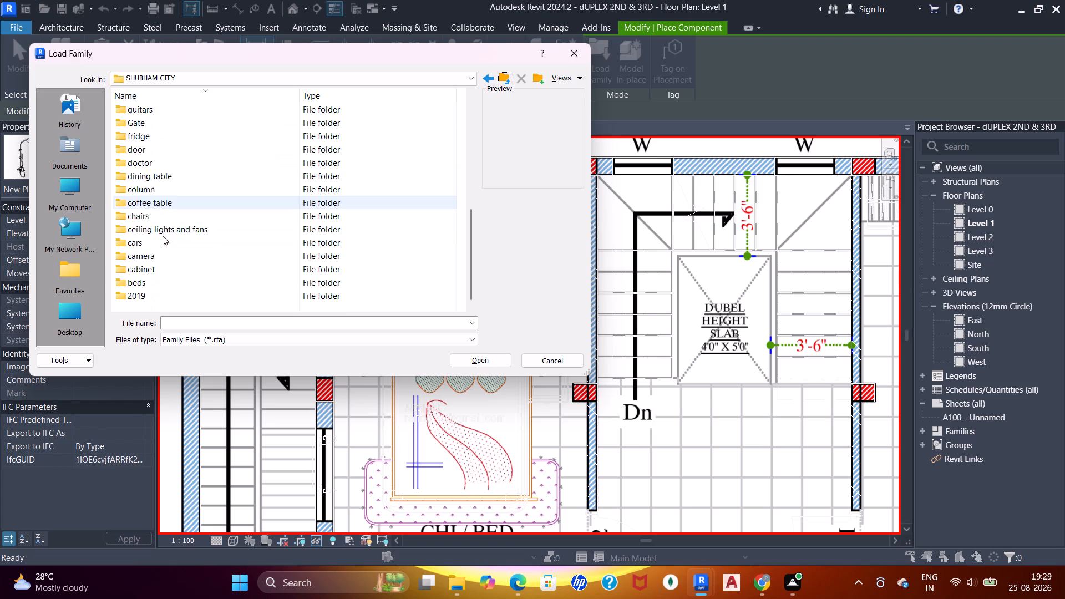
pyautogui.scroll(-2, 163, 236)
pyautogui.scroll(3, 155, 174)
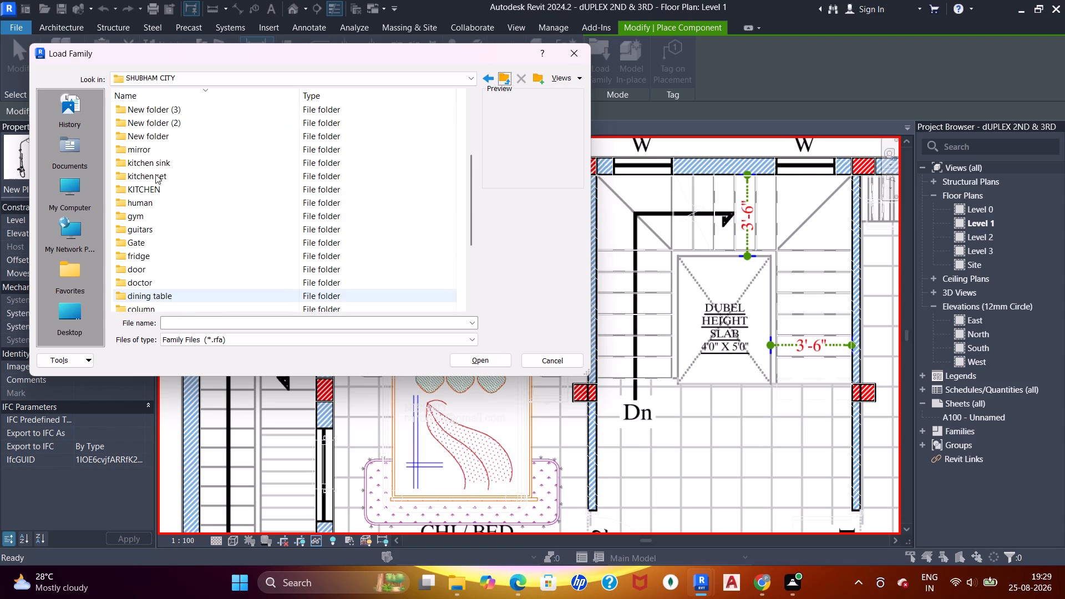
pyautogui.scroll(1, 154, 174)
pyautogui.doubleClick(154, 189)
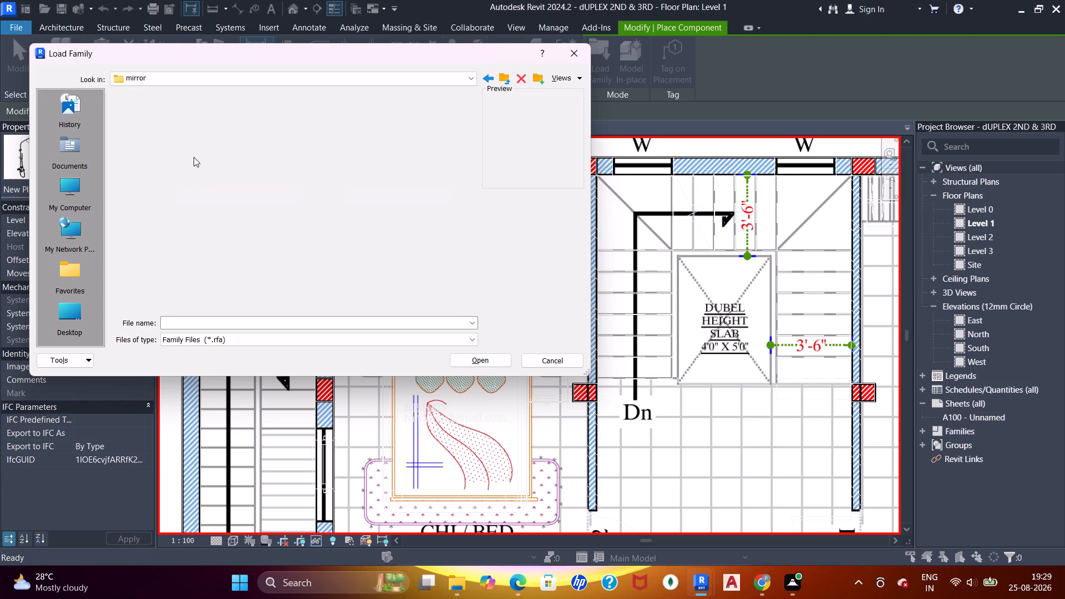
# Compare the previews of the mirror families in the folder to choose one for the wash room.
pyautogui.click(192, 111)
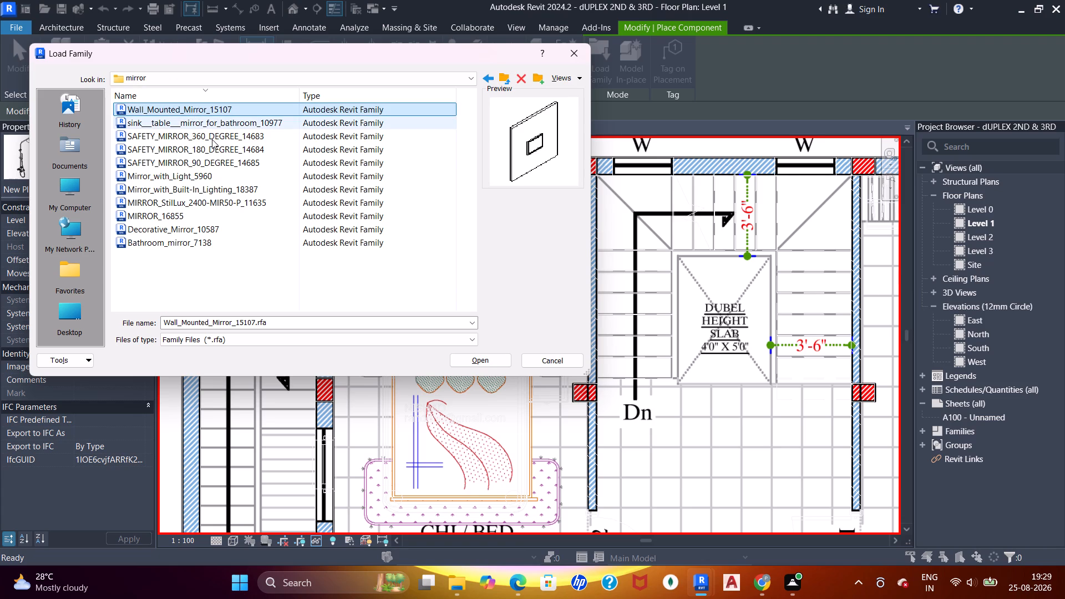
pyautogui.click(205, 125)
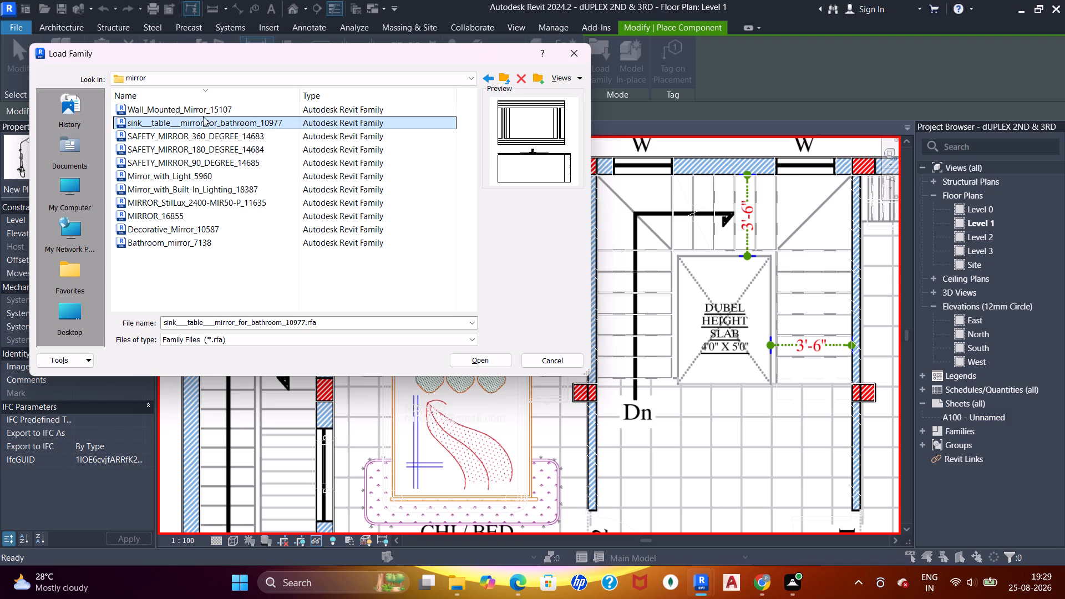
pyautogui.click(177, 133)
pyautogui.click(190, 148)
pyautogui.click(198, 166)
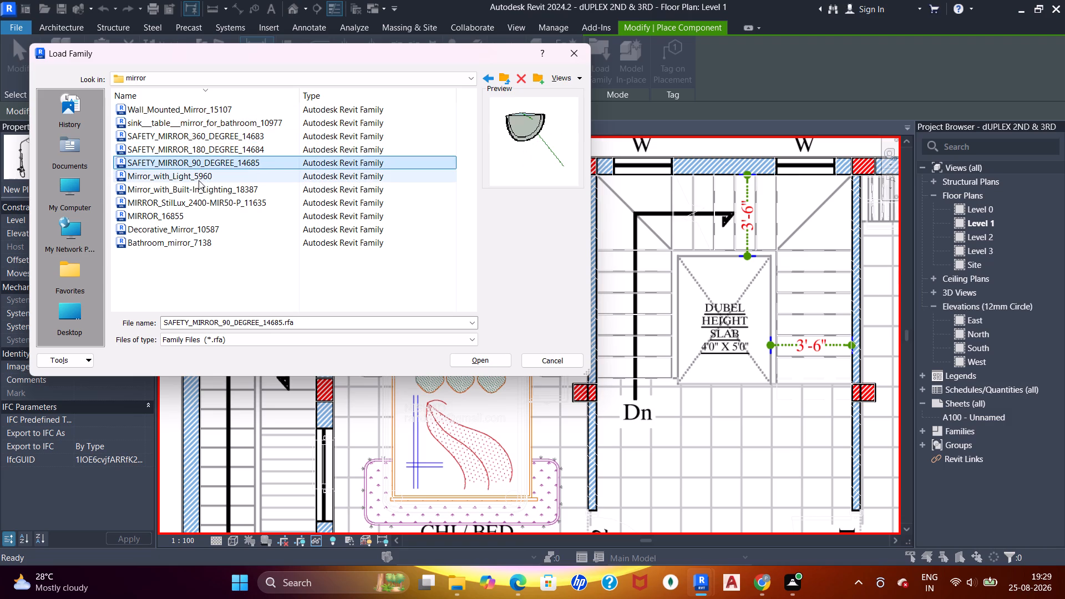
pyautogui.click(199, 180)
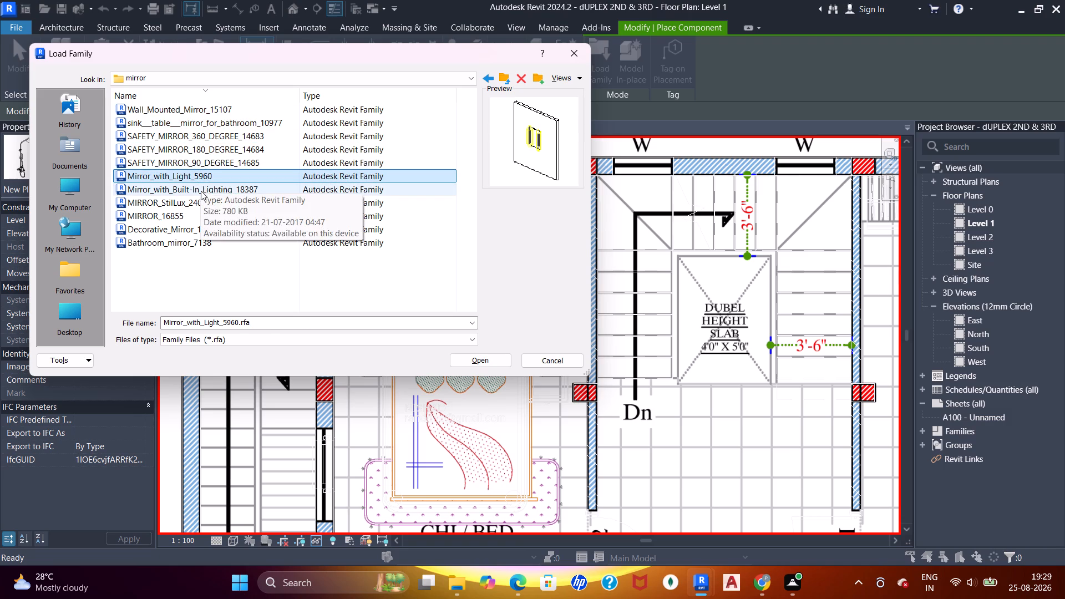
pyautogui.click(201, 191)
pyautogui.click(190, 179)
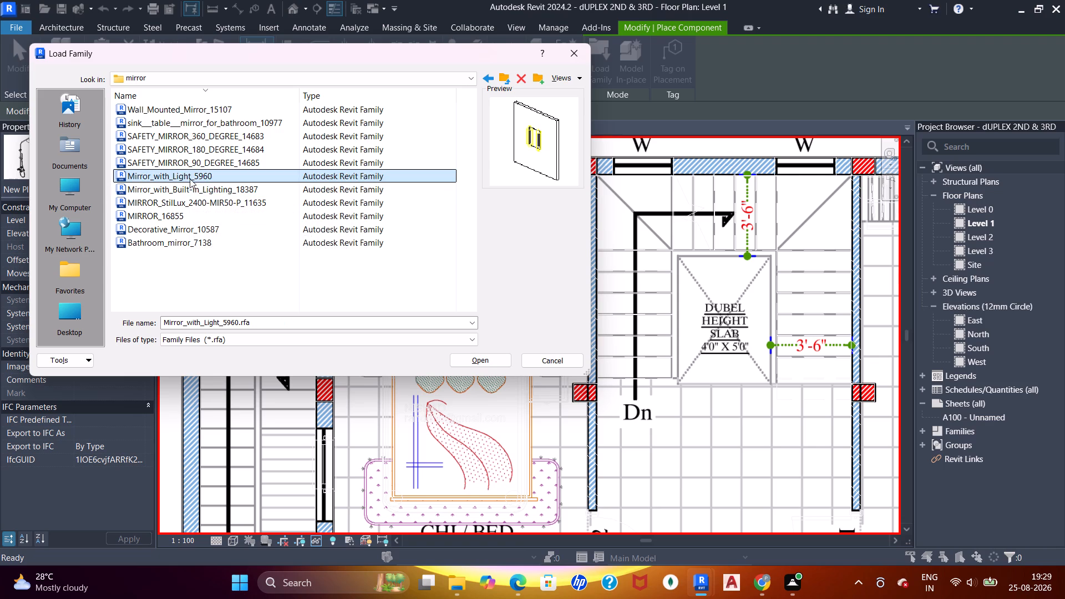
pyautogui.click(189, 195)
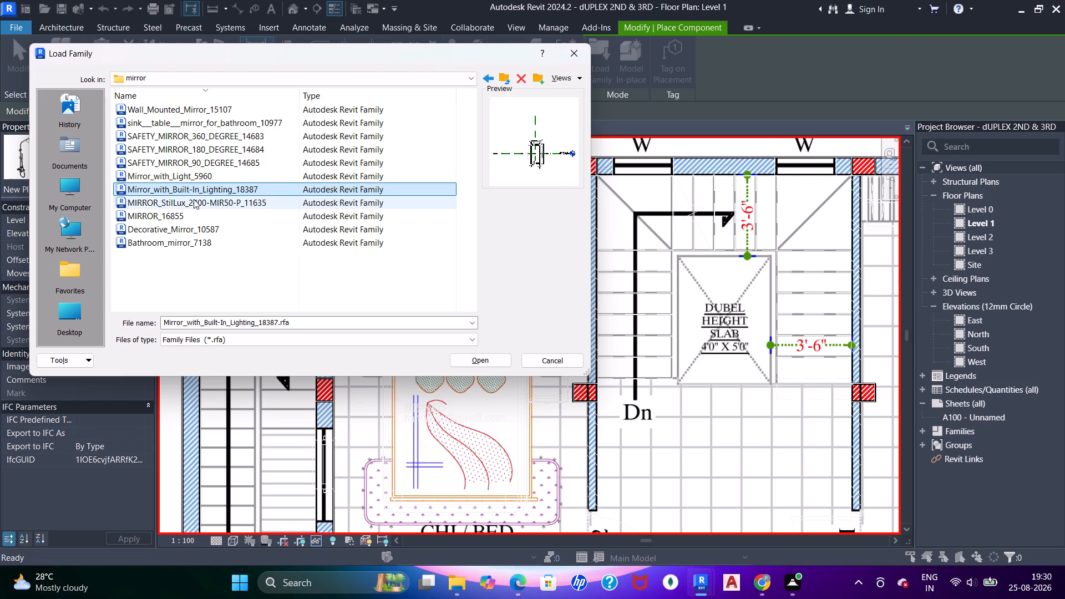
pyautogui.click(194, 200)
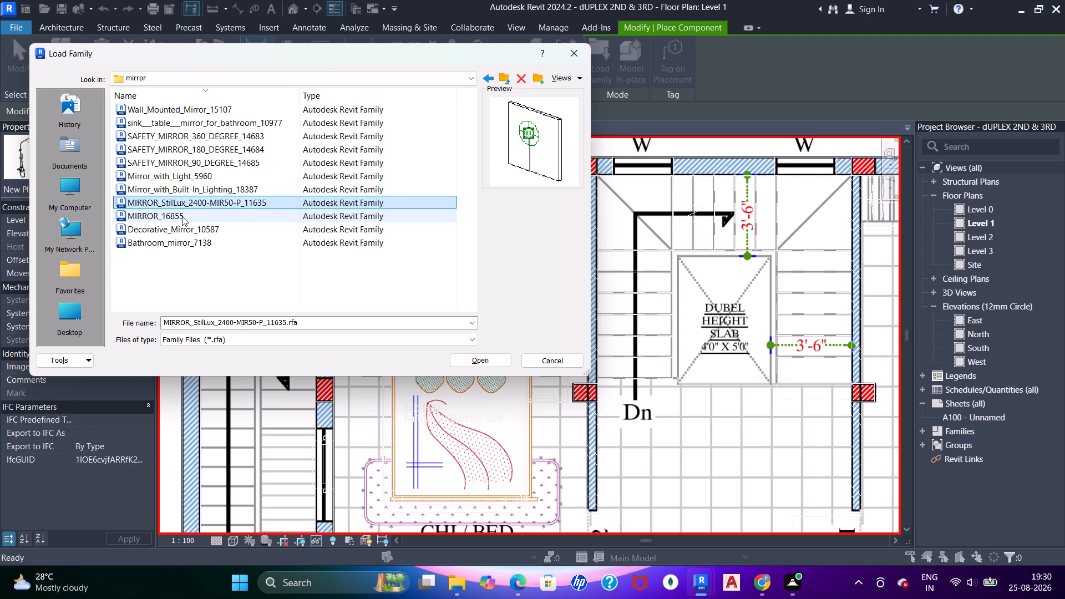
pyautogui.click(181, 215)
pyautogui.click(176, 229)
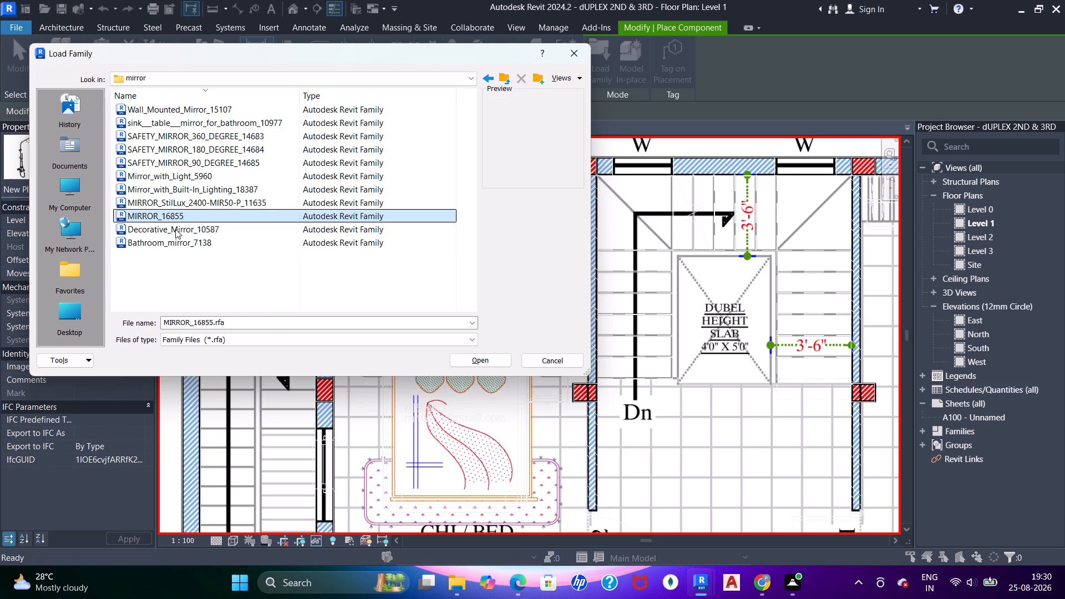
pyautogui.click(174, 239)
pyautogui.click(181, 229)
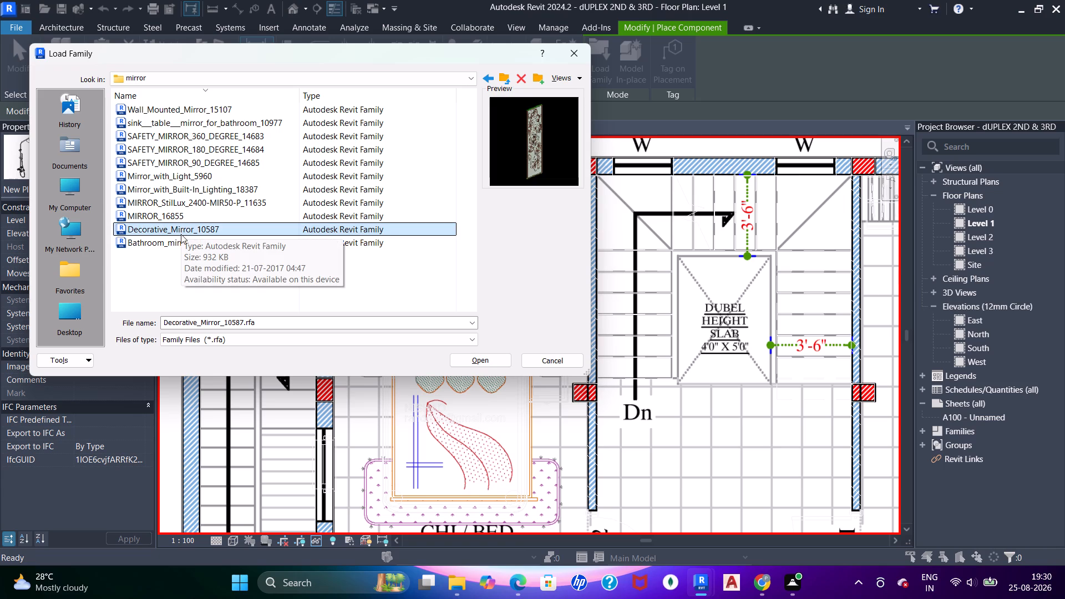
pyautogui.click(154, 244)
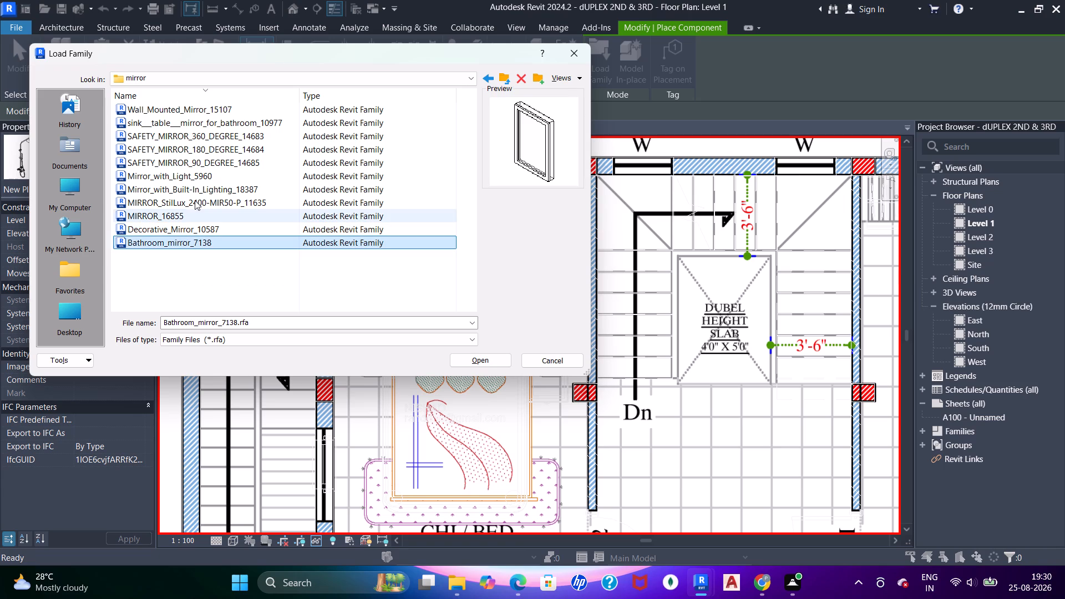
# Load Mirror_with_Light_5960 and place its AF type on the wash room's lower wall, facing into the child bedroom's wash room.
pyautogui.click(168, 174)
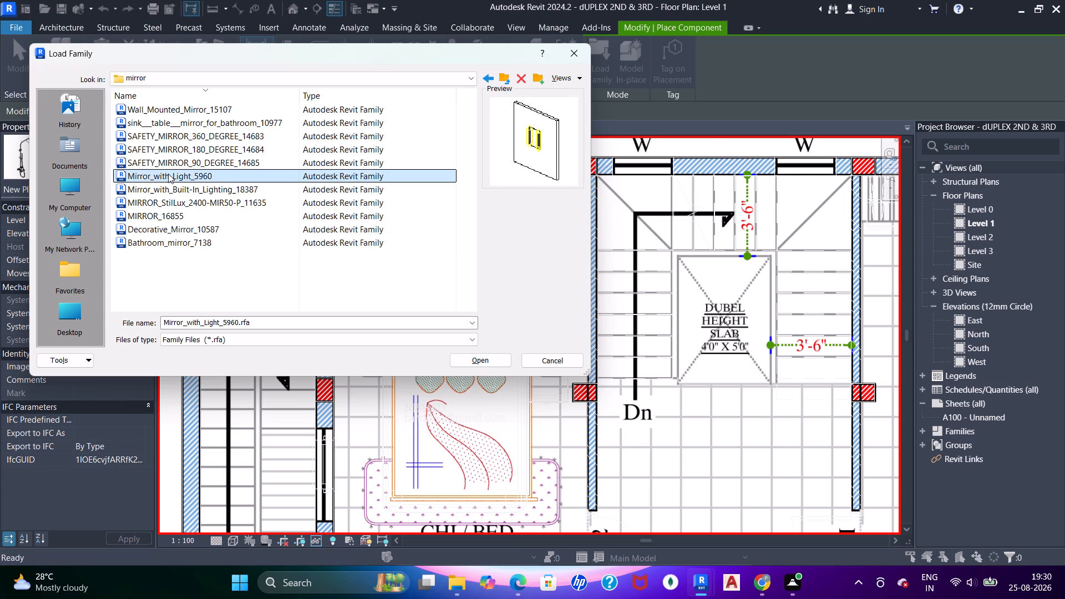
pyautogui.doubleClick(170, 174)
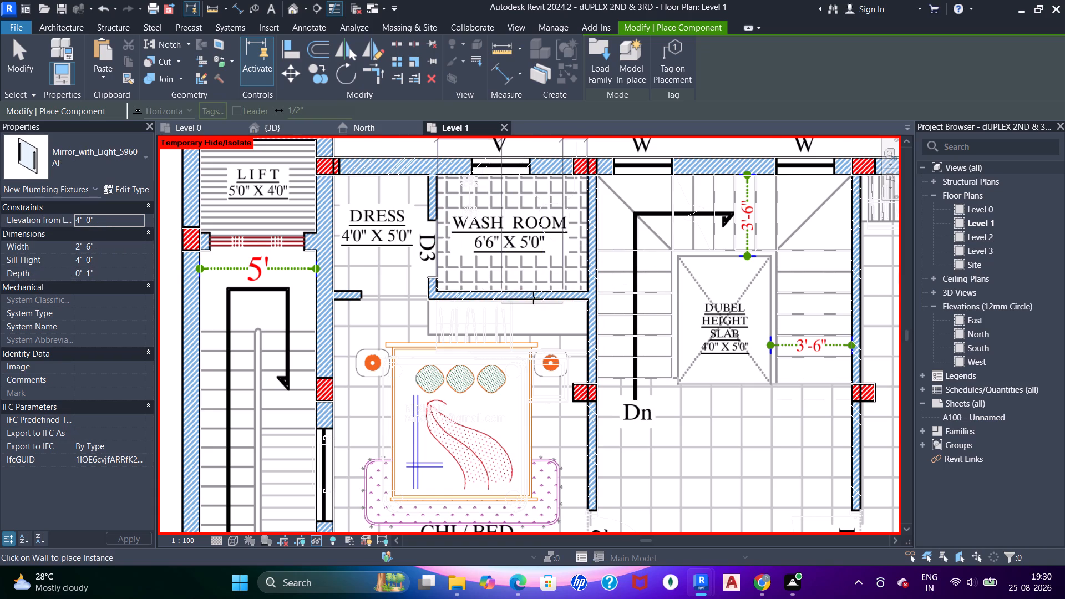
pyautogui.scroll(7, 533, 297)
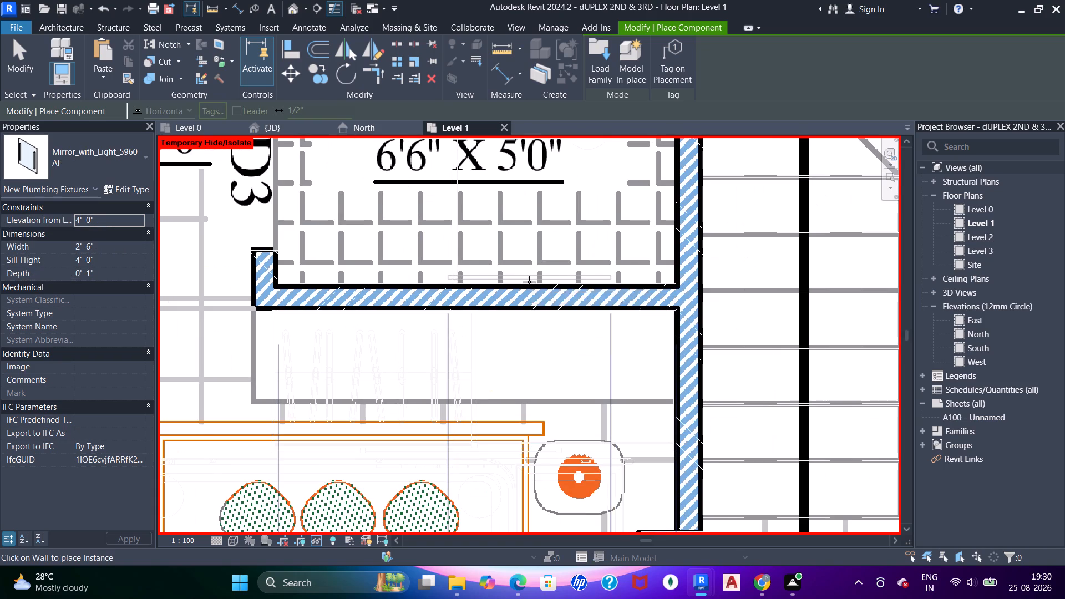
pyautogui.scroll(-4, 529, 282)
pyautogui.moveTo(521, 263); pyautogui.dragTo(508, 313, button='middle')
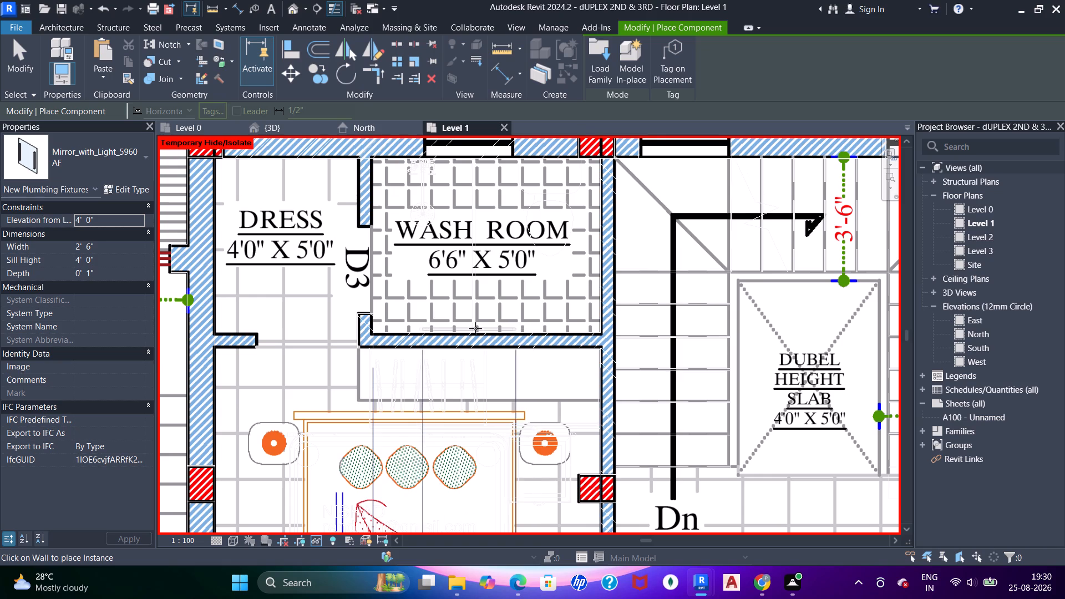
pyautogui.scroll(6, 480, 328)
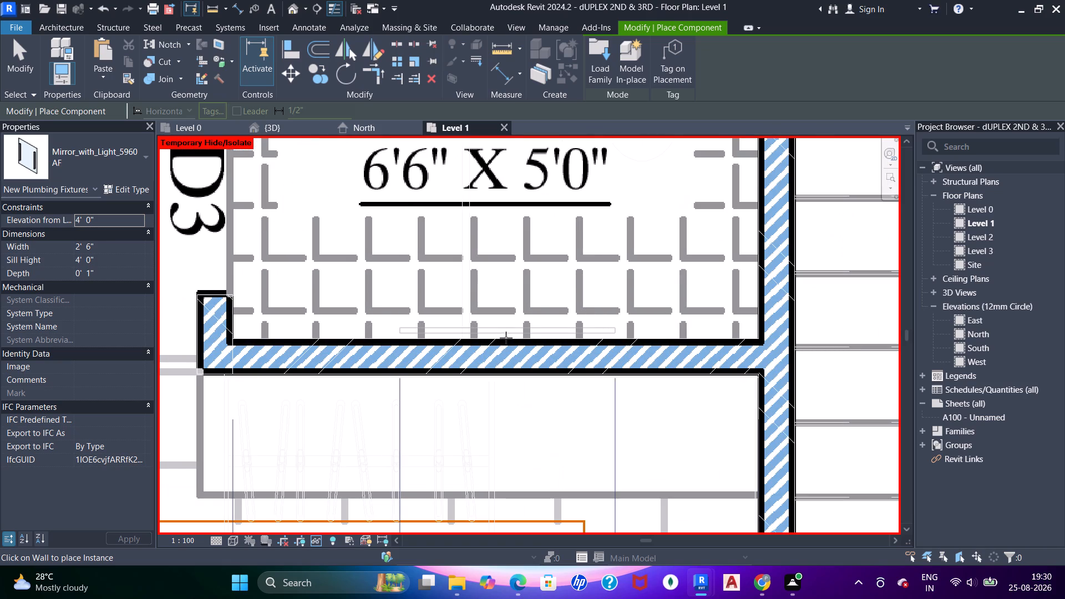
pyautogui.moveTo(506, 338); pyautogui.dragTo(511, 335)
pyautogui.press('Escape')
pyautogui.press('Escape')
pyautogui.press('Escape')
pyautogui.press('Escape')
pyautogui.press('Escape')
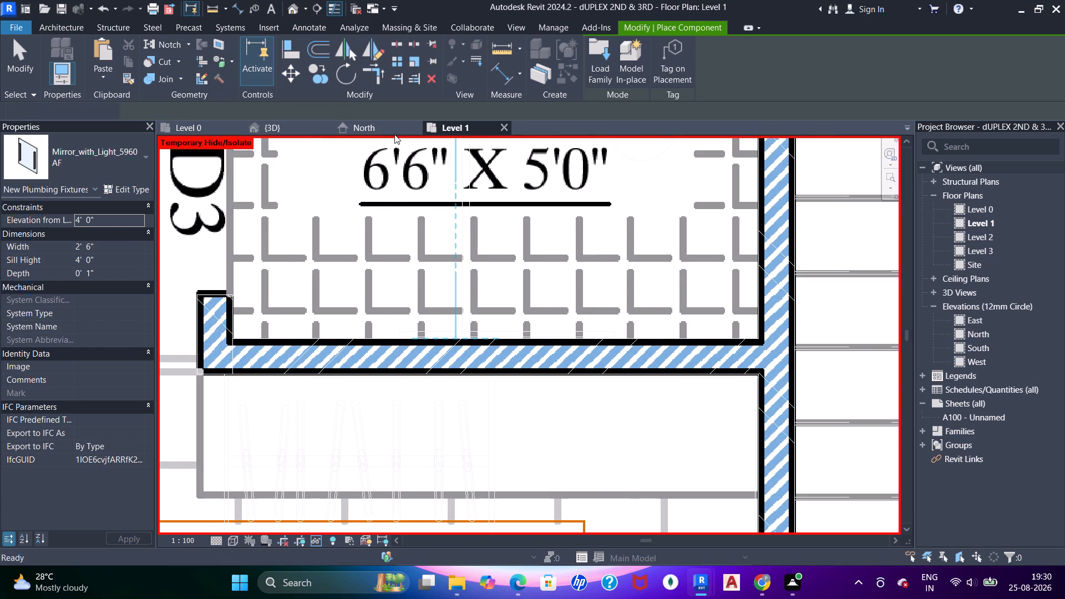
pyautogui.press('Escape')
pyautogui.press('Escape')
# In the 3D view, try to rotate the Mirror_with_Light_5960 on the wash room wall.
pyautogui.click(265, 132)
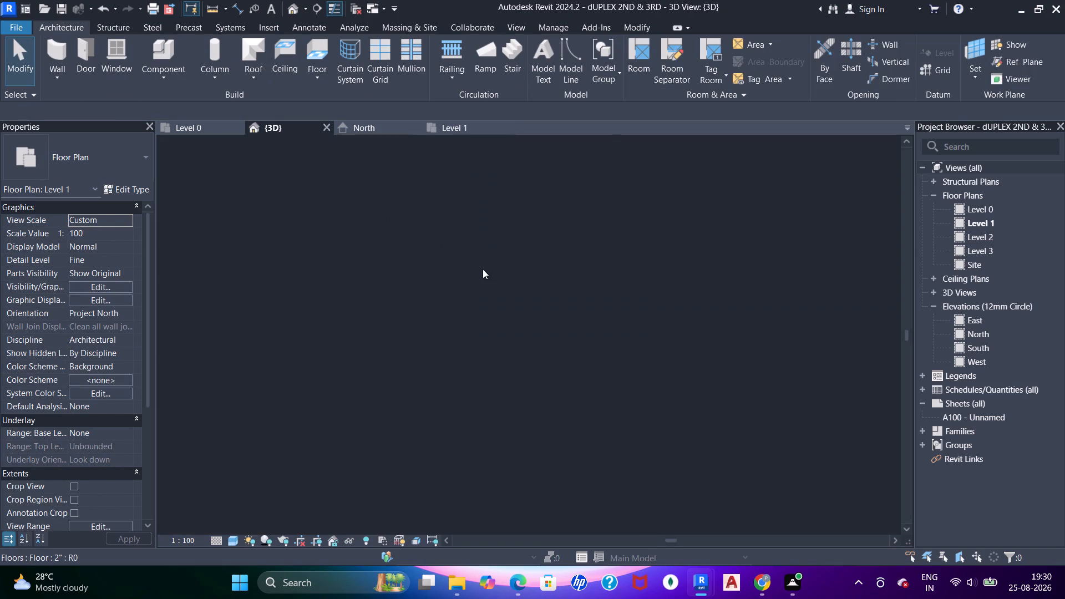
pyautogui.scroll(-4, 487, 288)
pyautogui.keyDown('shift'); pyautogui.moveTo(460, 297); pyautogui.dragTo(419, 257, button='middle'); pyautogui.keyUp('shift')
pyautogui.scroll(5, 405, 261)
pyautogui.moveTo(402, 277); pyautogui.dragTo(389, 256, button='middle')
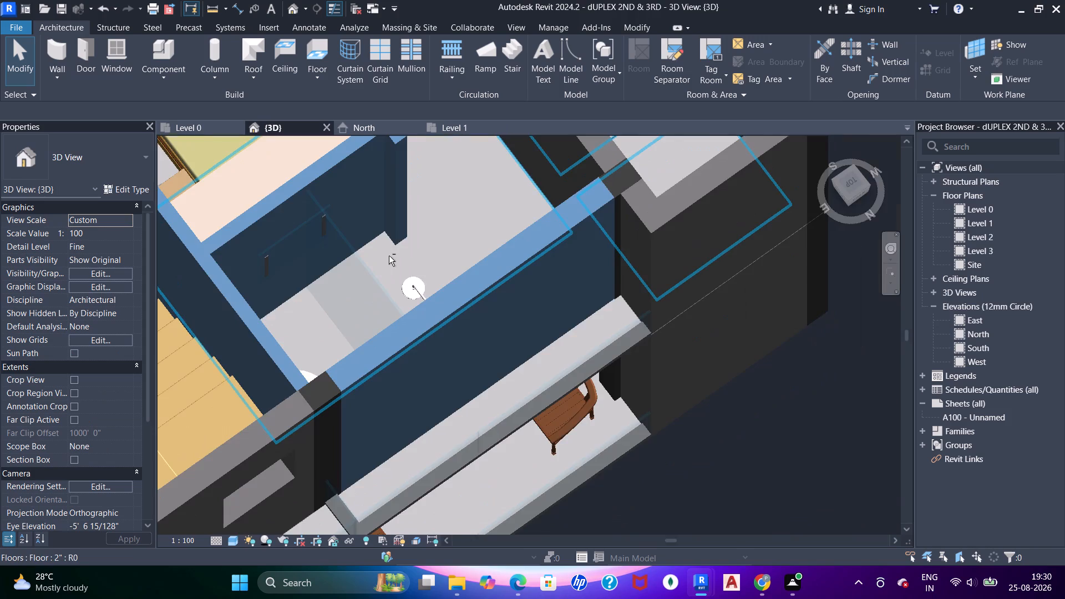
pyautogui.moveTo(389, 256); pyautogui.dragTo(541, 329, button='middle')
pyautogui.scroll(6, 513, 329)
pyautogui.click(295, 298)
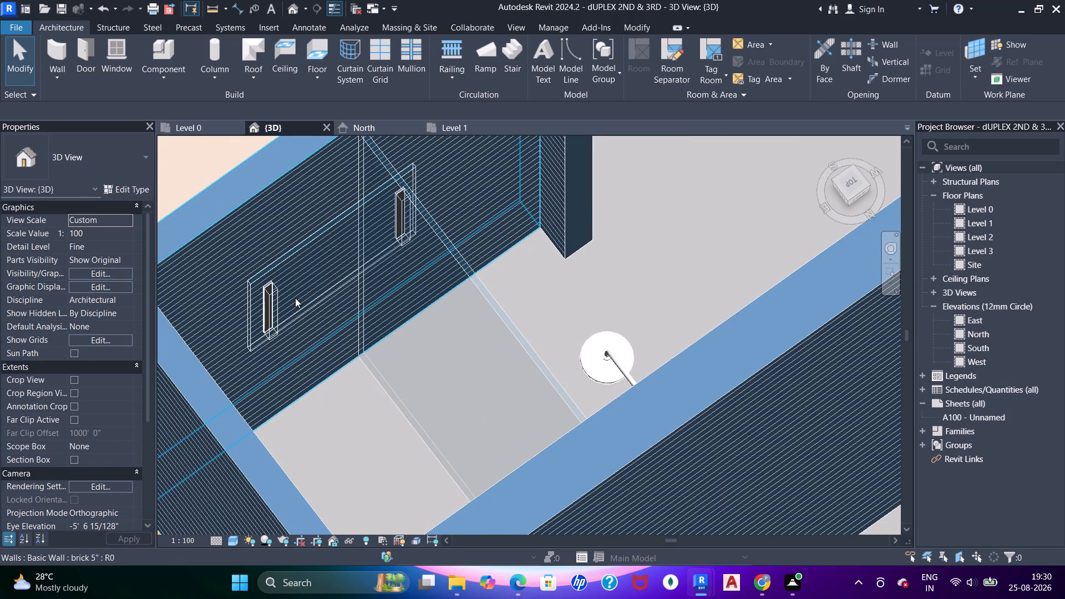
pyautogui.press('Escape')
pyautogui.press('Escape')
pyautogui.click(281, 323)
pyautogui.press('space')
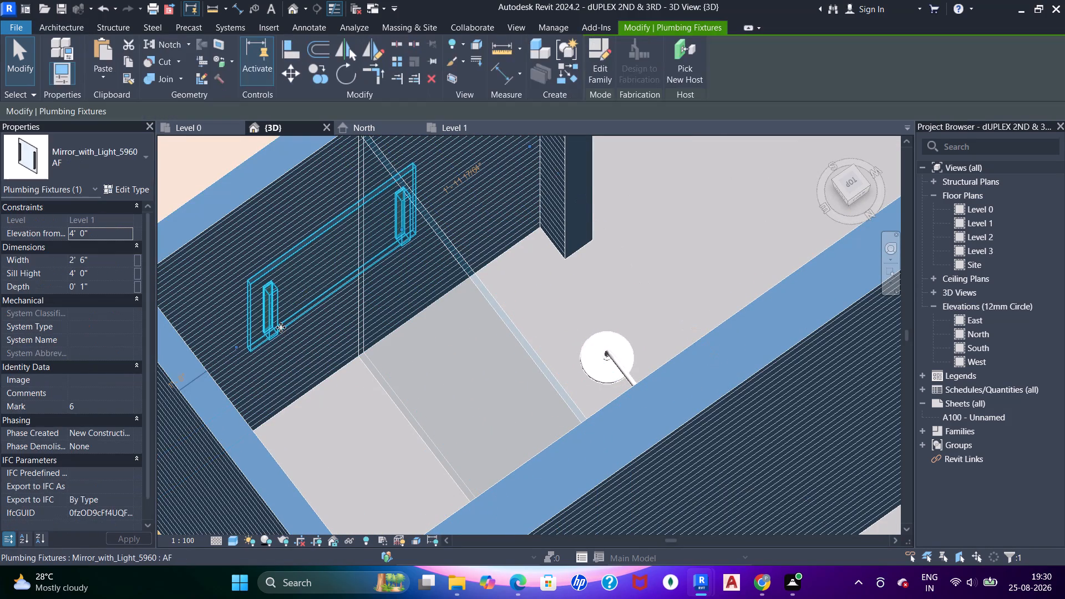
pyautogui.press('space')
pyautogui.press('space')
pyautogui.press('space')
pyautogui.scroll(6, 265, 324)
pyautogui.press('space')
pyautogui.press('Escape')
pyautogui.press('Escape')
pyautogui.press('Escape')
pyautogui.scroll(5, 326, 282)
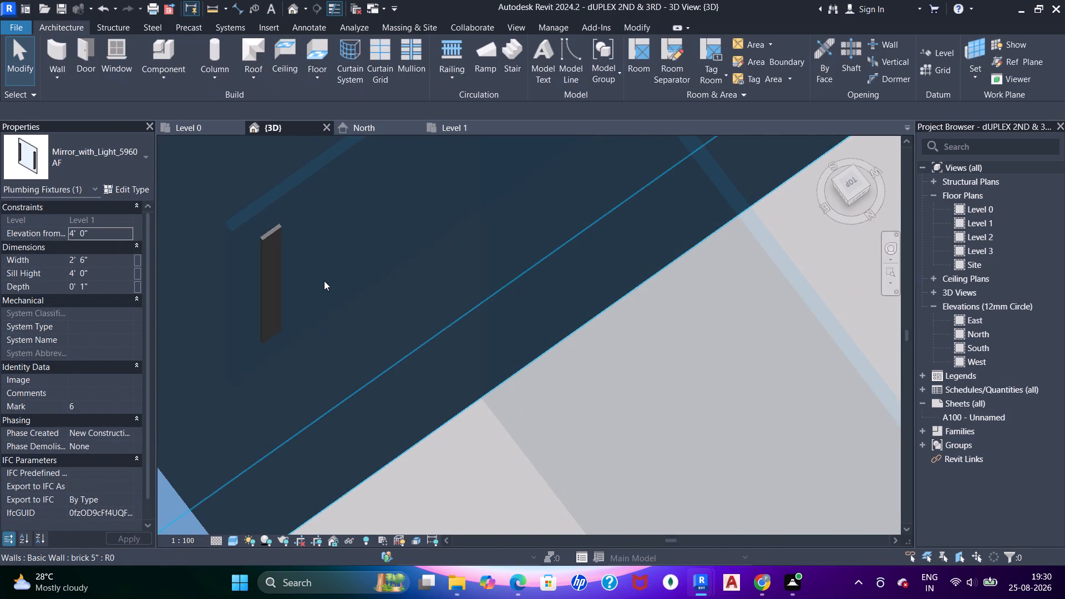
# Nudge the Mirror_with_Light_5960 along its wall toward the staircase-side wall, leaving a gap of about 5".
pyautogui.scroll(-10, 323, 277)
pyautogui.click(307, 278)
pyautogui.press('space')
pyautogui.press('space')
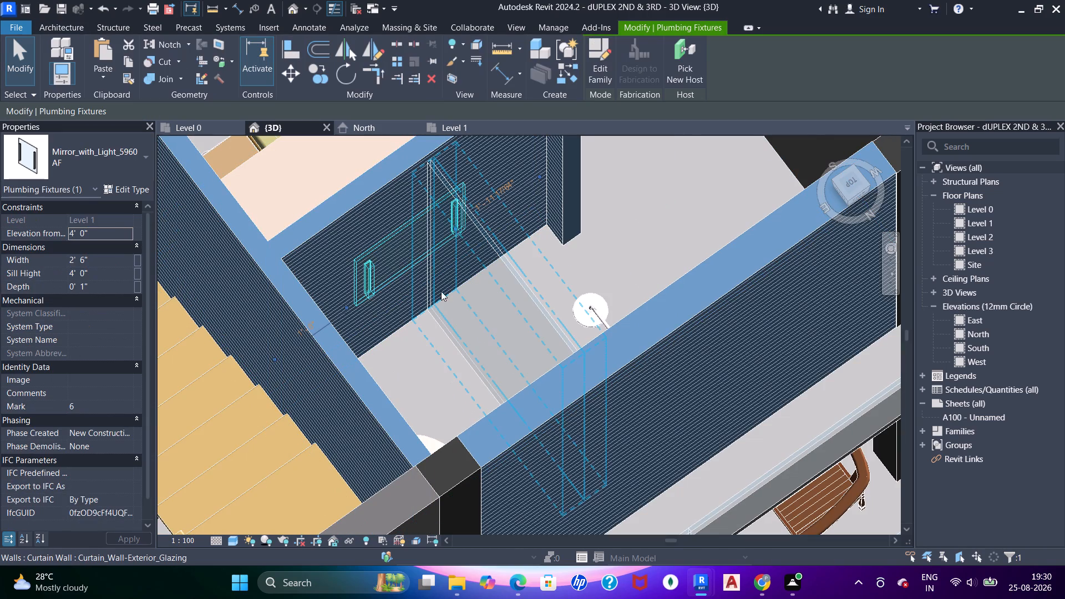
pyautogui.press('Left')
pyautogui.press('Left')
pyautogui.press('Left')
pyautogui.press('Left')
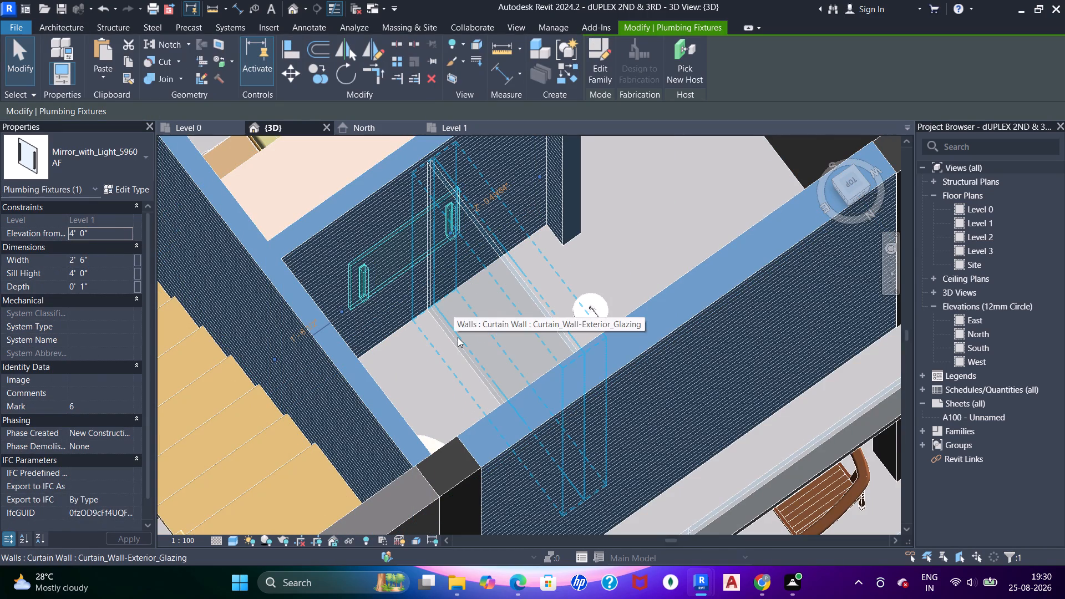
pyautogui.press('Left')
pyautogui.press('Left')
pyautogui.press('Left')
pyautogui.press('Left')
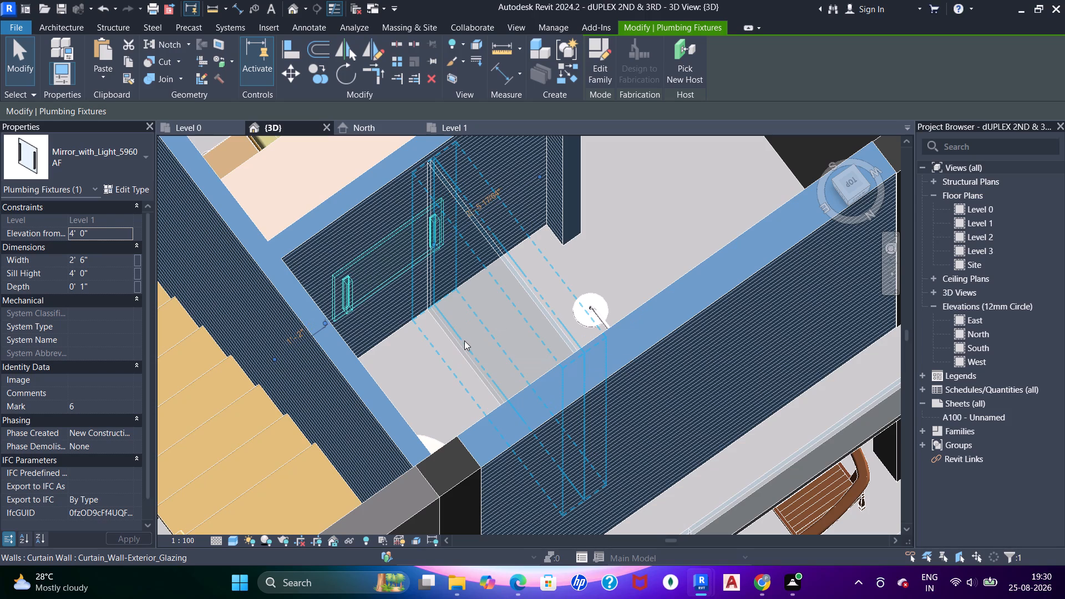
pyautogui.press('Left')
pyautogui.press('Left')
pyautogui.press('Left')
pyautogui.press('Left')
pyautogui.press('Left')
pyautogui.press('Left')
pyautogui.press('Left')
pyautogui.press('Left')
pyautogui.press('Left')
pyautogui.press('Left')
pyautogui.press('Left')
pyautogui.press('Left')
pyautogui.press('Left')
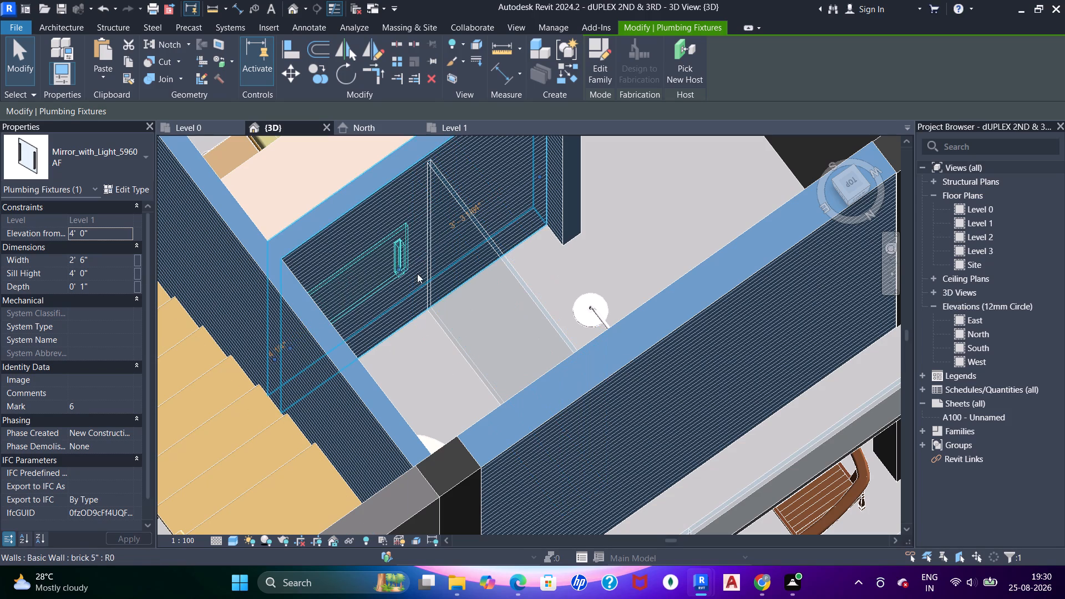
pyautogui.press('Right')
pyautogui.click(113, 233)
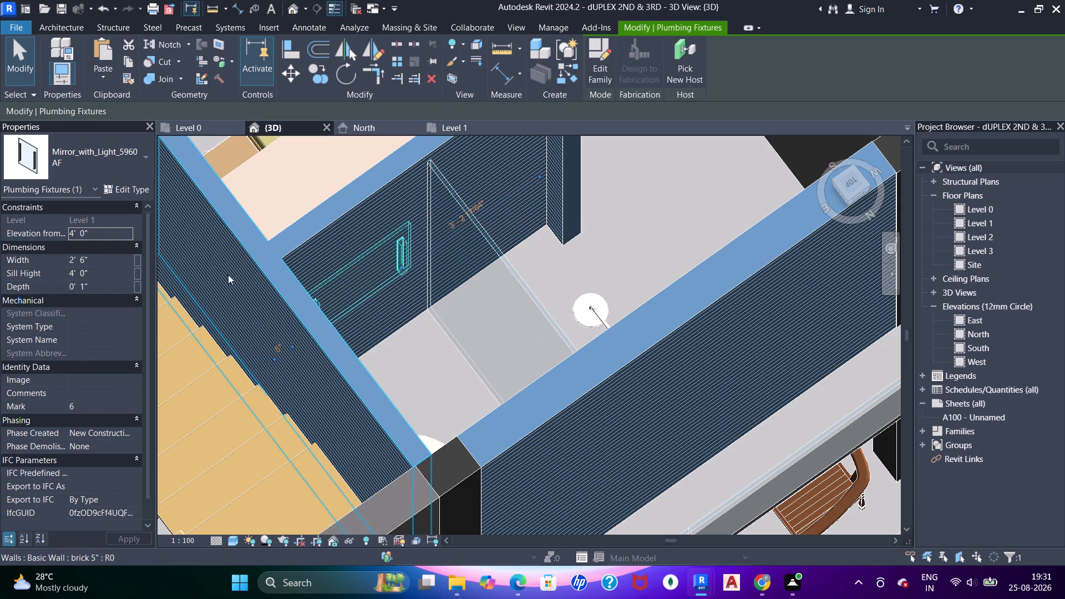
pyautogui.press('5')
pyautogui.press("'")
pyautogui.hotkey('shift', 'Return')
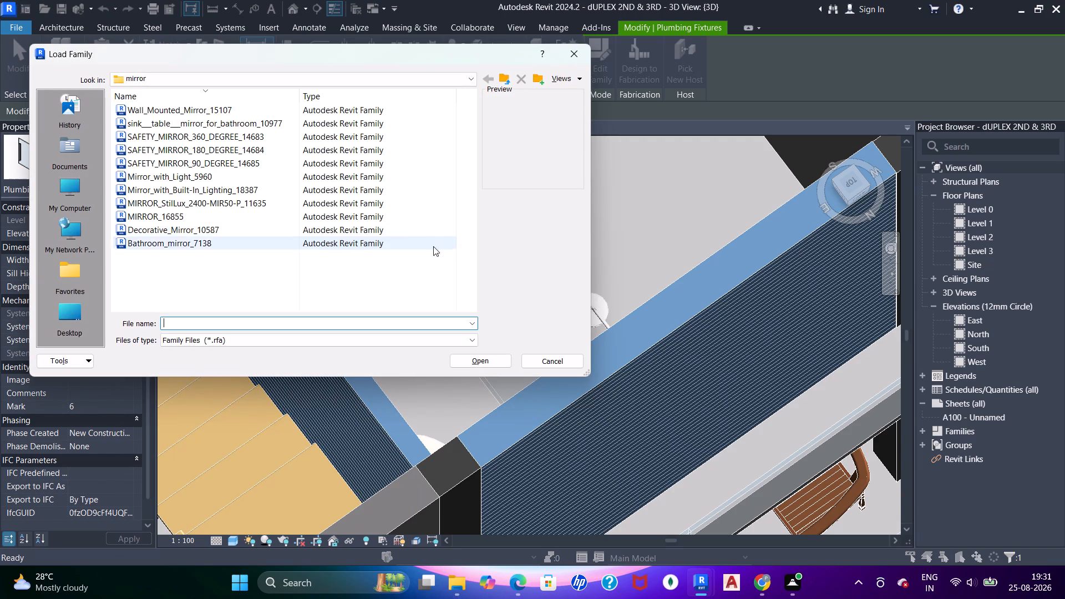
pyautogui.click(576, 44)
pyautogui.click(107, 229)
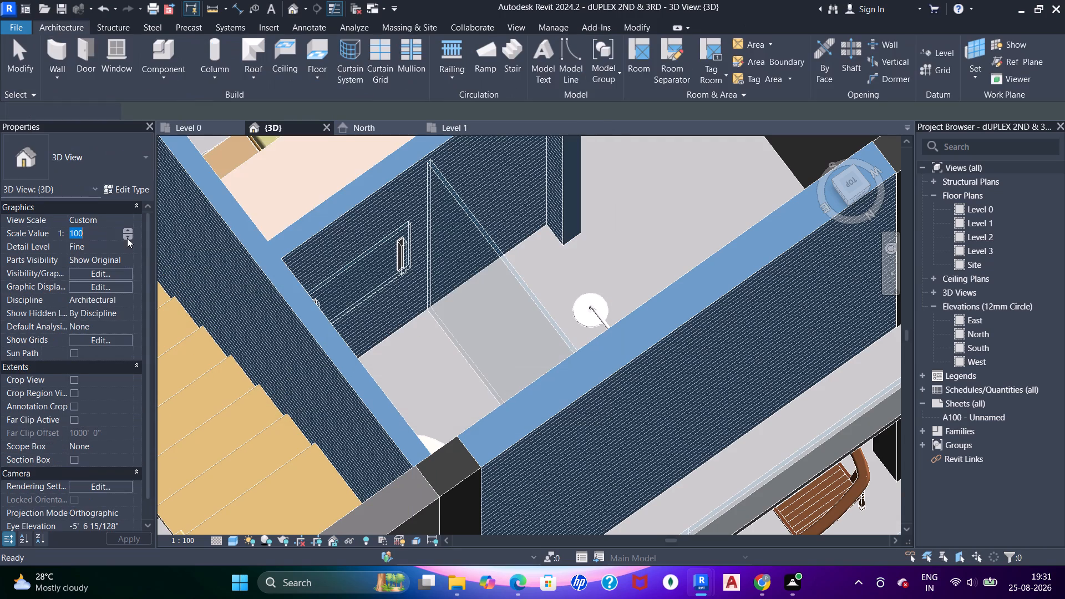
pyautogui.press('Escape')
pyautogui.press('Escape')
# Set the elevation from level of the wash room's Mirror_with_Light_5960 to 5'.
pyautogui.click(418, 255)
pyautogui.press('Escape')
pyautogui.click(398, 262)
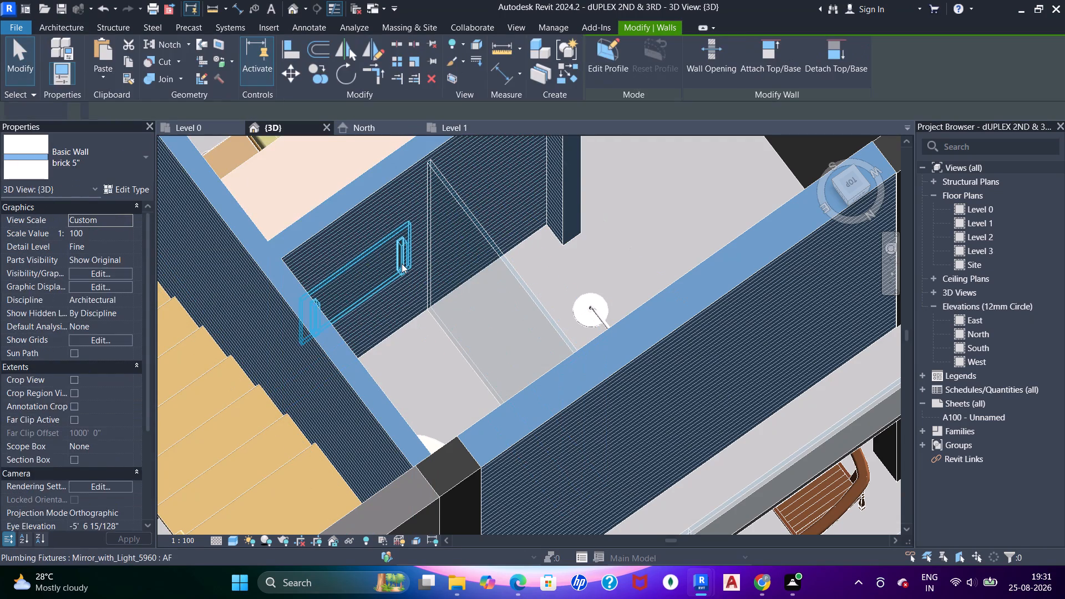
pyautogui.press('Escape')
pyautogui.click(389, 269)
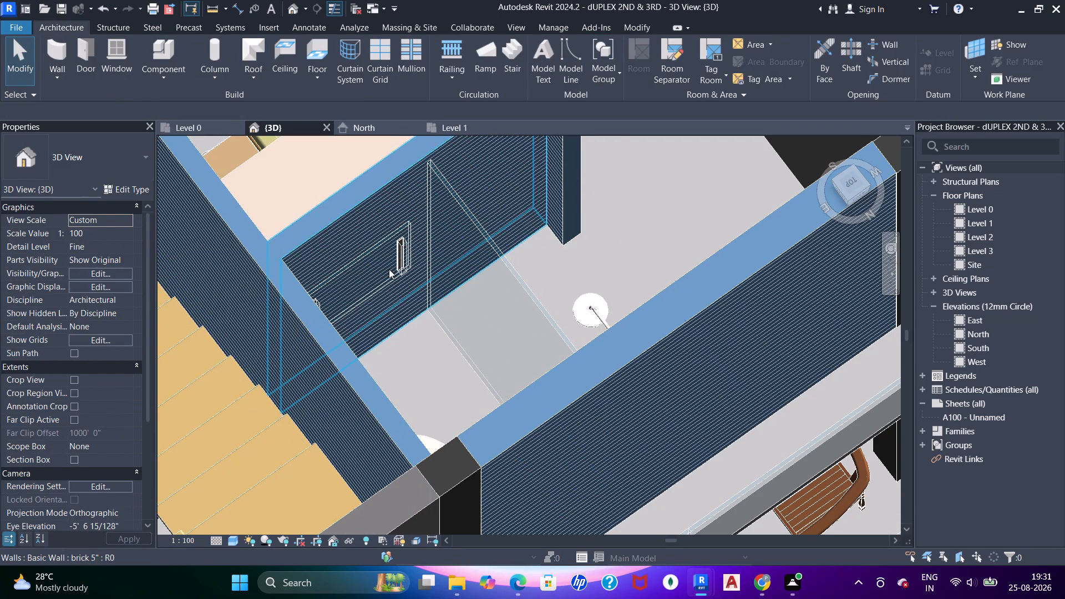
pyautogui.press('Tab')
pyautogui.click(380, 284)
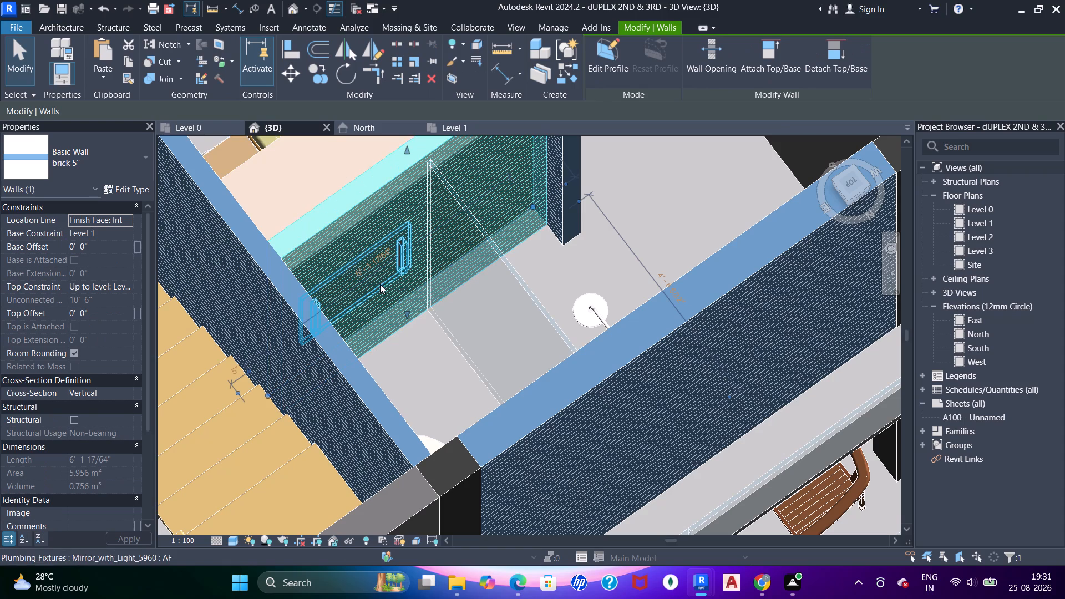
pyautogui.click(110, 240)
pyautogui.press('5')
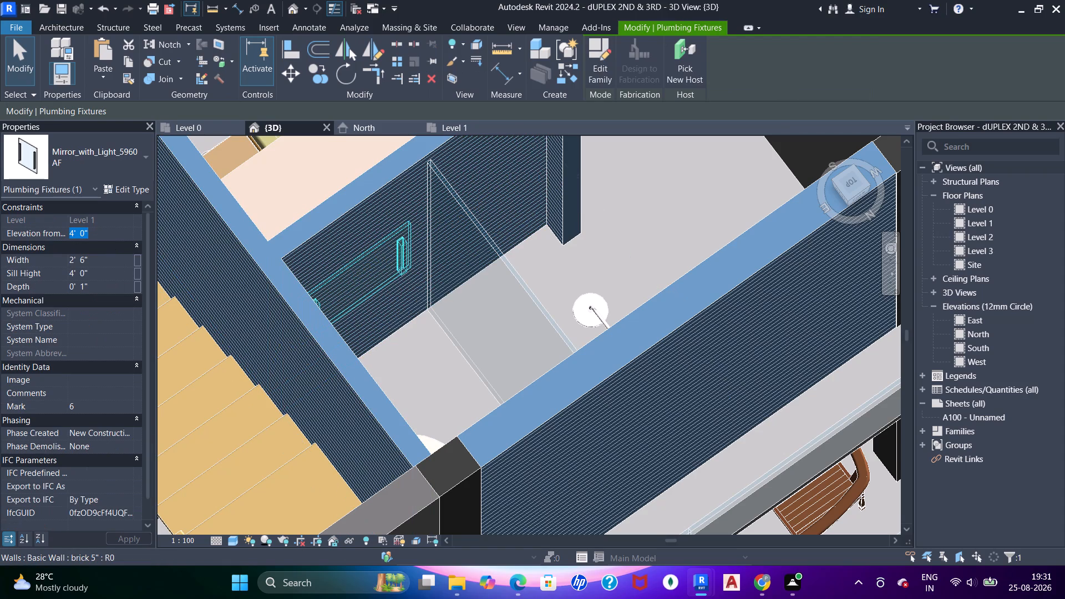
pyautogui.press("'")
pyautogui.press('Return')
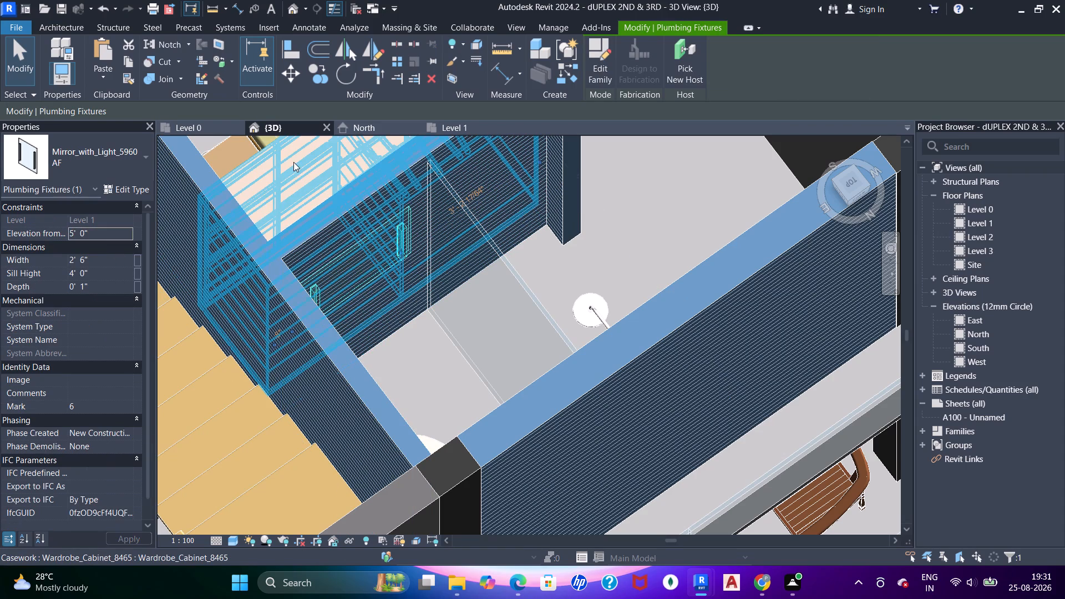
# Examine the North elevation around the upper-floor window openings to check the mirror's height.
pyautogui.click(372, 134)
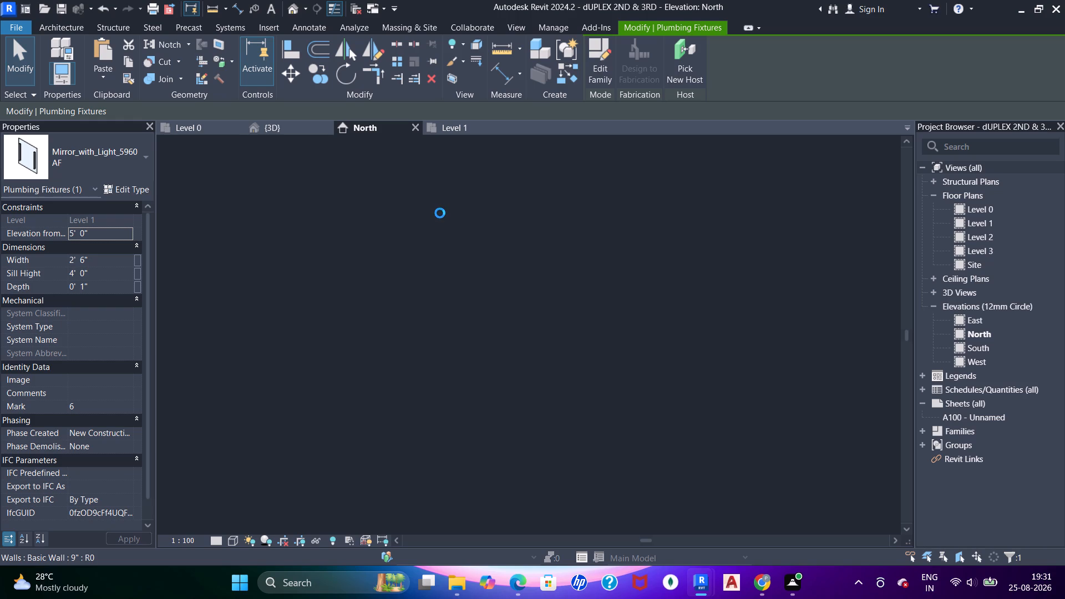
pyautogui.scroll(5, 503, 258)
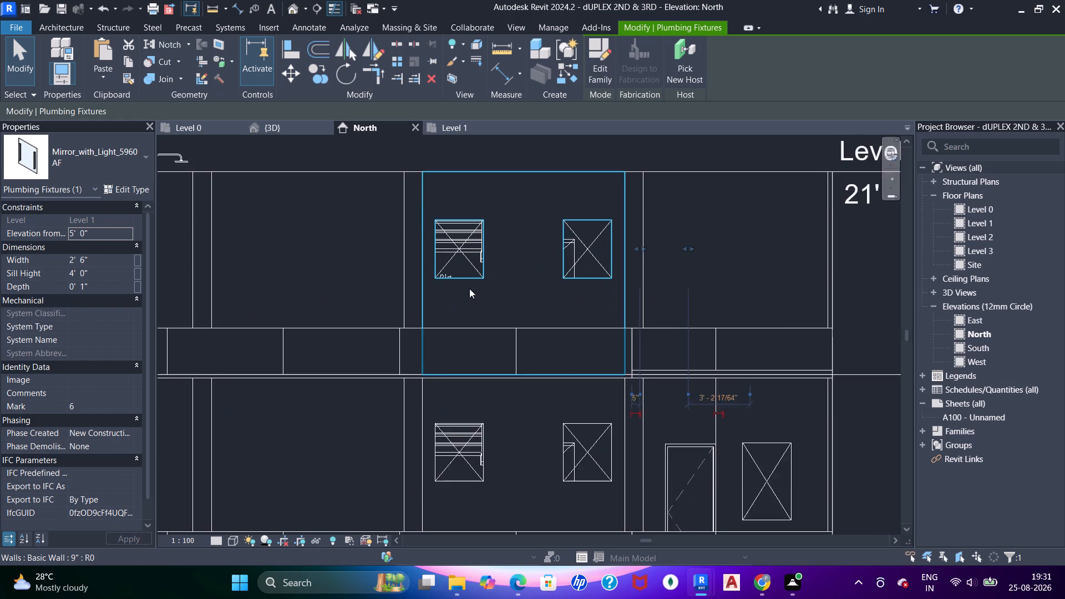
pyautogui.scroll(10, 464, 281)
pyautogui.scroll(-6, 464, 272)
pyautogui.moveTo(484, 197); pyautogui.dragTo(480, 274, button='middle')
pyautogui.scroll(-4, 485, 259)
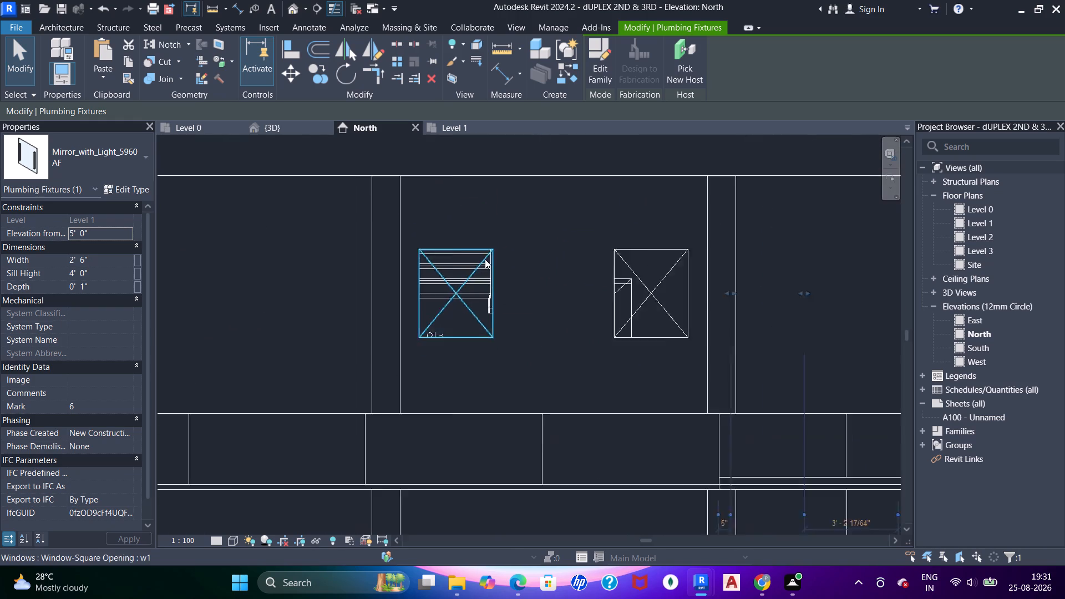
pyautogui.scroll(-6, 485, 259)
# Inspect the duplex in 3D from several sides, looking over the outer walls and the furnished rooms.
pyautogui.click(275, 133)
pyautogui.scroll(-10, 391, 246)
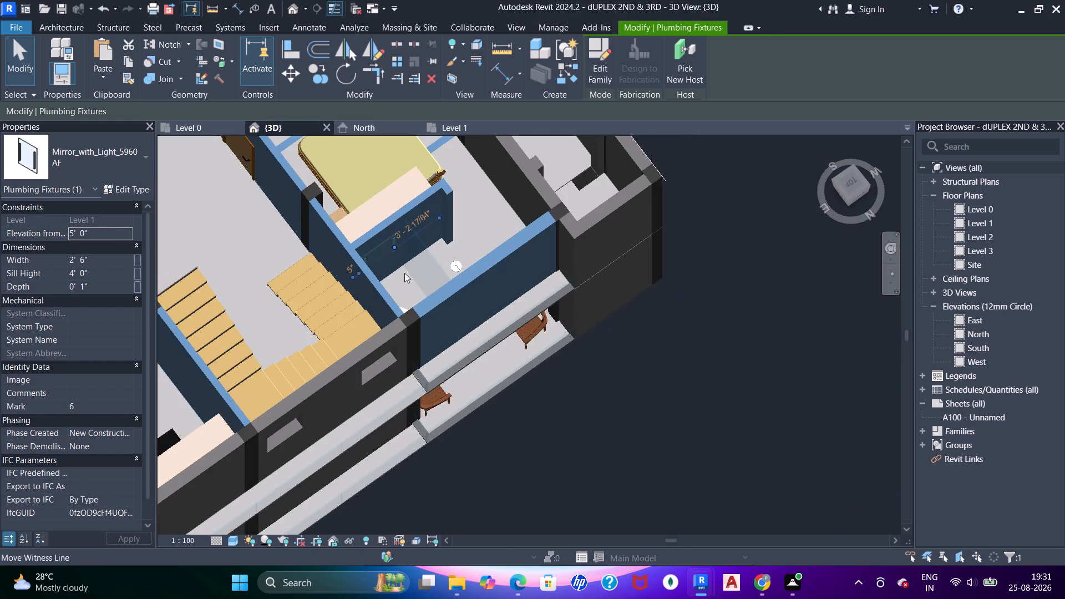
pyautogui.scroll(-2, 404, 273)
pyautogui.keyDown('shift'); pyautogui.moveTo(418, 293); pyautogui.dragTo(442, 189, button='middle'); pyautogui.keyUp('shift')
pyautogui.keyDown('shift'); pyautogui.moveTo(324, 322); pyautogui.dragTo(398, 215, button='middle'); pyautogui.keyUp('shift')
pyautogui.moveTo(372, 323); pyautogui.dragTo(432, 267, button='middle')
pyautogui.scroll(7, 488, 322)
pyautogui.moveTo(361, 354); pyautogui.dragTo(687, 296, button='middle')
pyautogui.scroll(-7, 479, 286)
pyautogui.keyDown('shift'); pyautogui.moveTo(395, 300); pyautogui.dragTo(494, 305, button='middle'); pyautogui.keyUp('shift')
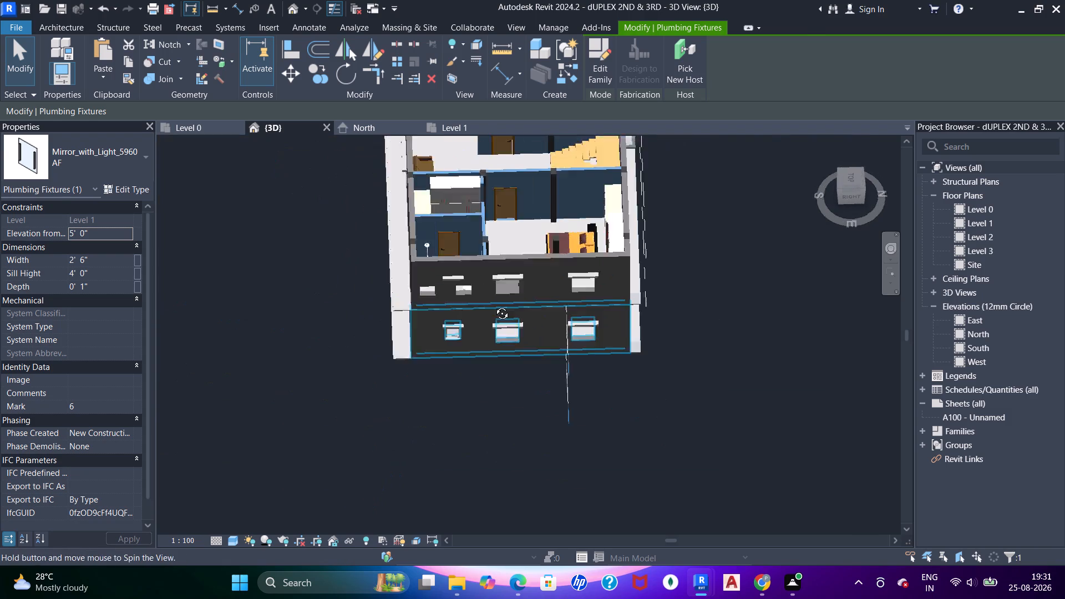
pyautogui.keyDown('shift'); pyautogui.moveTo(494, 305); pyautogui.dragTo(554, 272, button='middle'); pyautogui.keyUp('shift')
pyautogui.scroll(7, 504, 257)
pyautogui.moveTo(508, 267); pyautogui.dragTo(431, 361, button='middle')
pyautogui.scroll(6, 450, 302)
pyautogui.scroll(-5, 452, 300)
pyautogui.moveTo(466, 232); pyautogui.dragTo(402, 306, button='middle')
# Return to the Level 1 floor plan around the child bedroom's wash room.
pyautogui.click(427, 131)
pyautogui.scroll(-4, 477, 206)
pyautogui.moveTo(459, 221); pyautogui.dragTo(432, 238, button='middle')
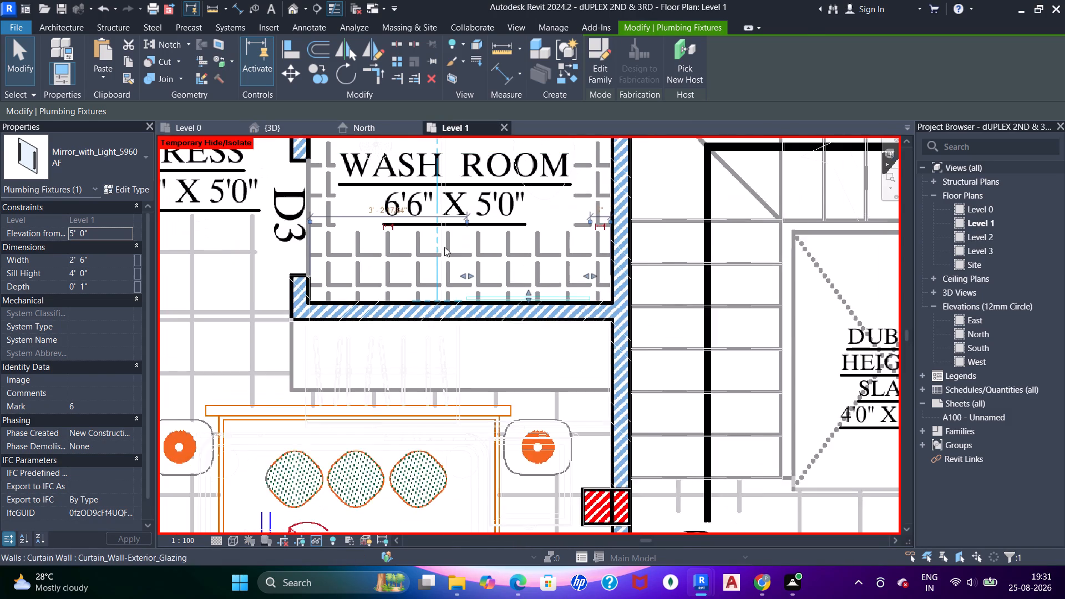
pyautogui.scroll(-5, 444, 247)
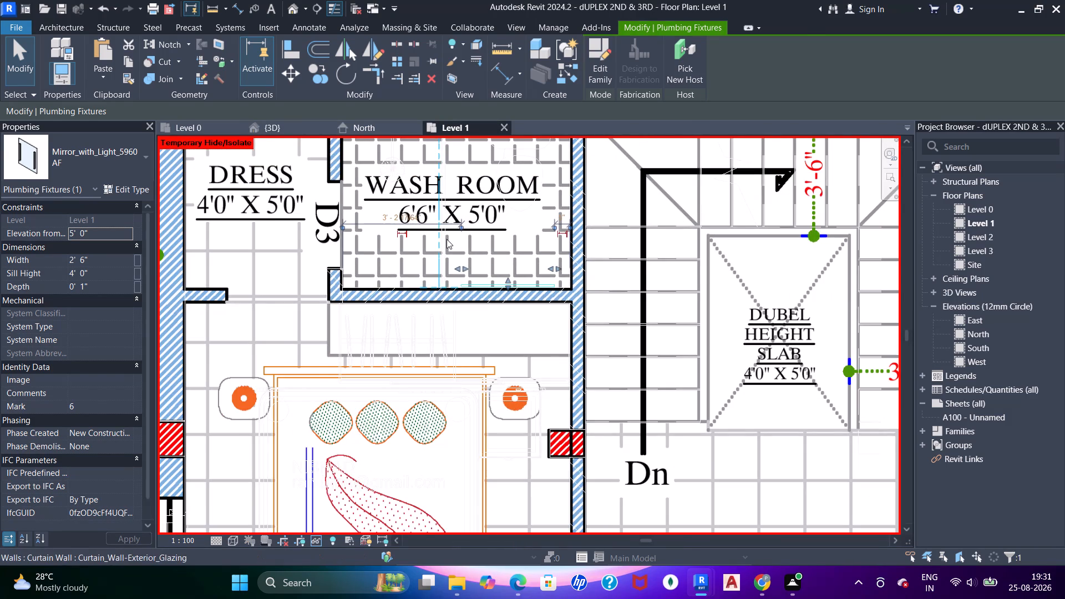
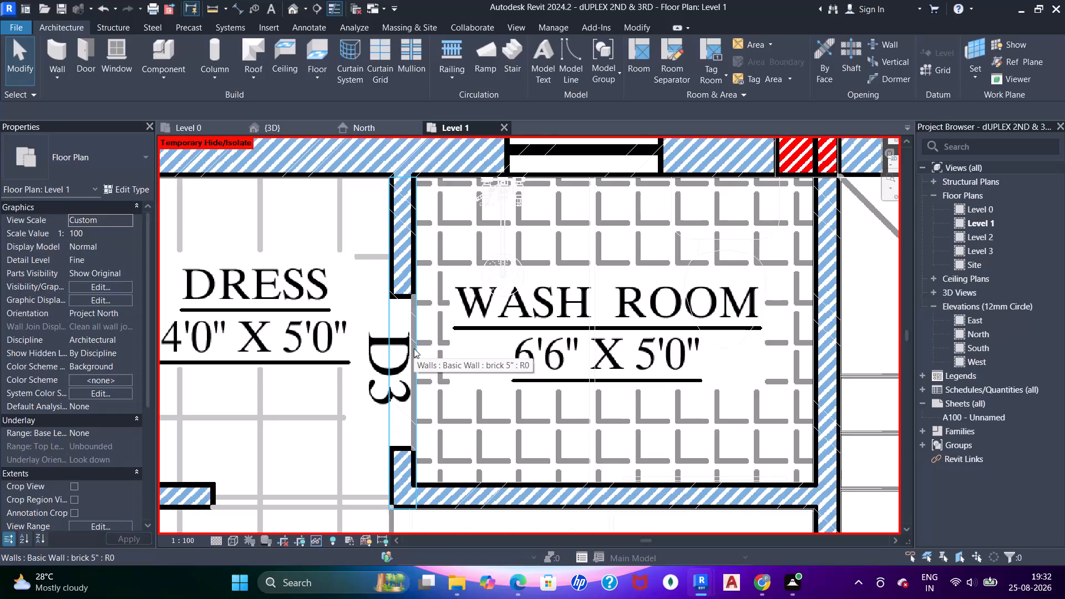
# Place a Doors_IntSgl D3 door in the wall between the dress and the wash room, with the plan in shaded display.
pyautogui.press('Escape')
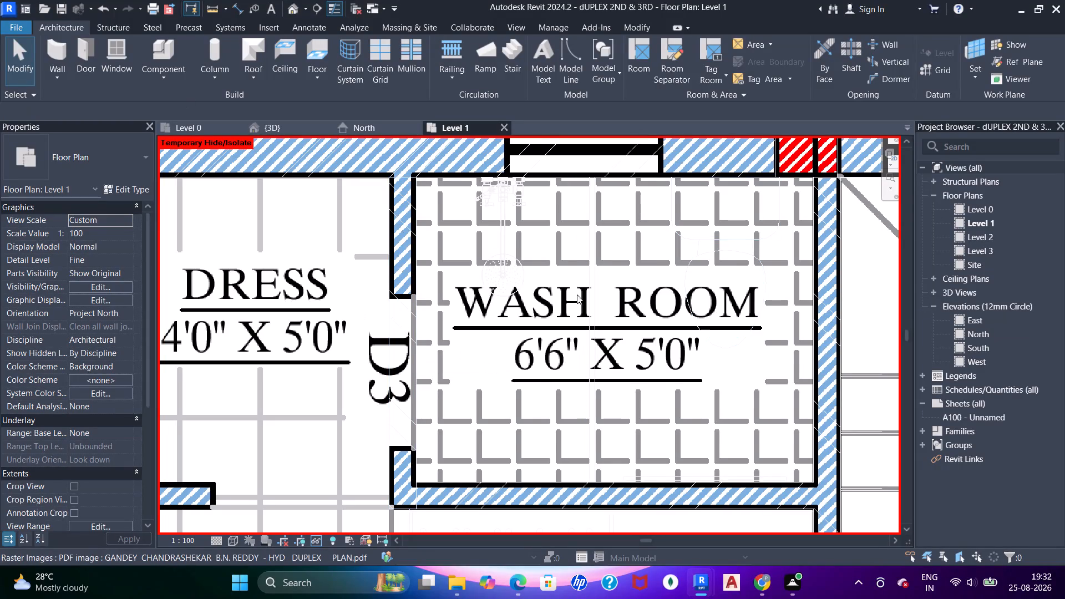
pyautogui.press('Escape')
pyautogui.press('Escape')
pyautogui.press('Escape')
pyautogui.moveTo(393, 340); pyautogui.dragTo(388, 312, button='middle')
pyautogui.press('Escape')
pyautogui.press('Escape')
pyautogui.press('Escape')
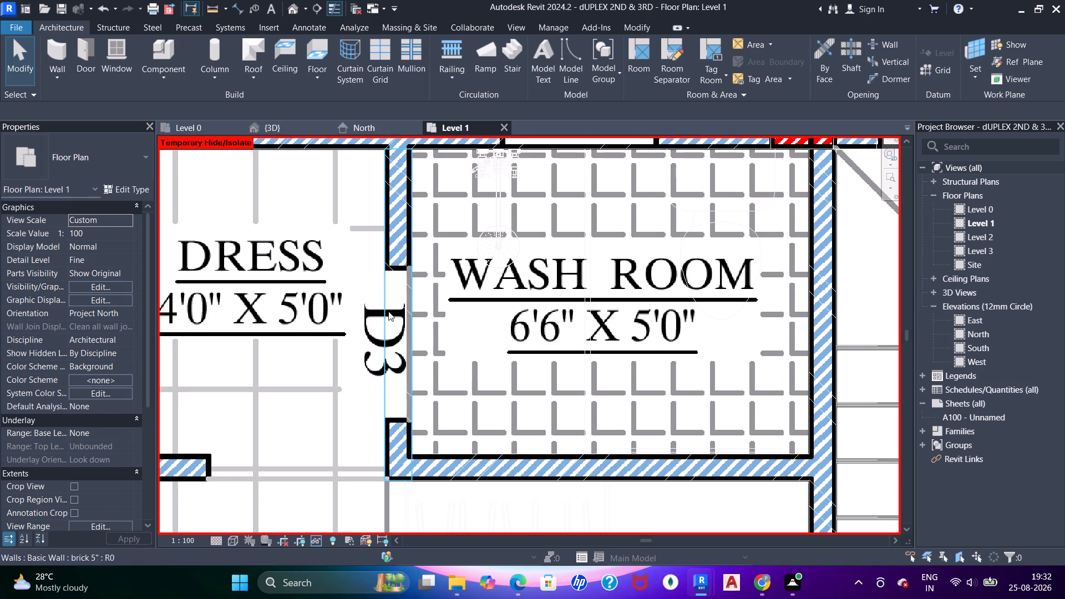
pyautogui.write('dr')
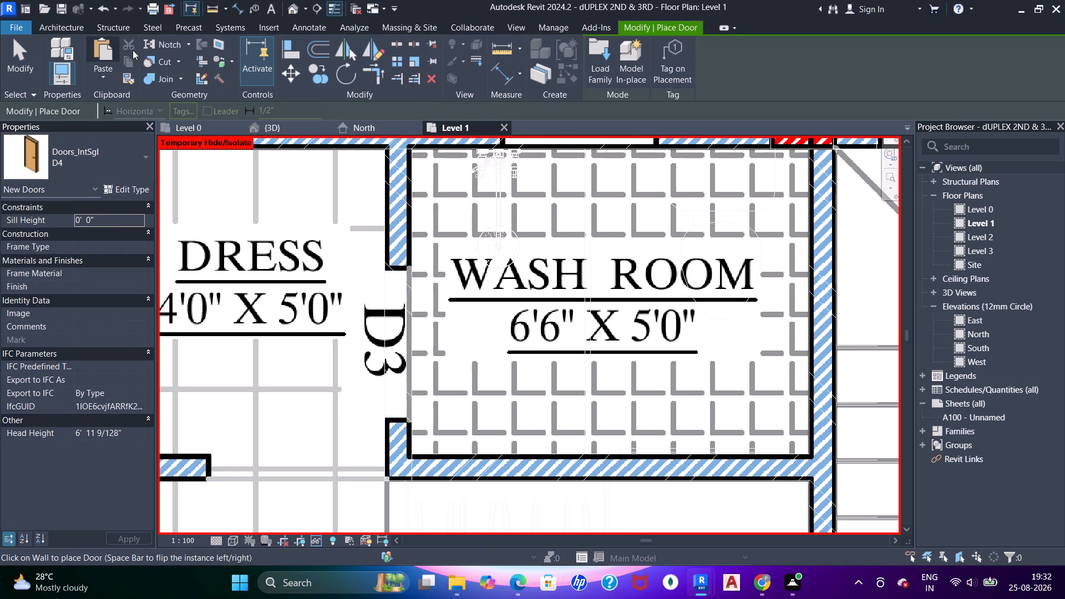
pyautogui.click(78, 159)
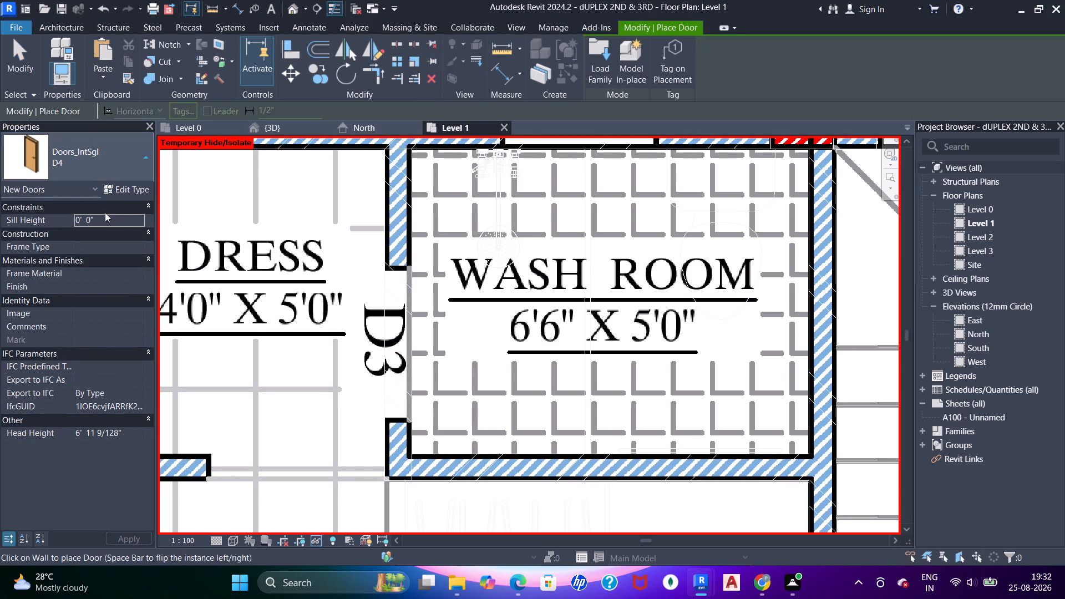
pyautogui.click(58, 398)
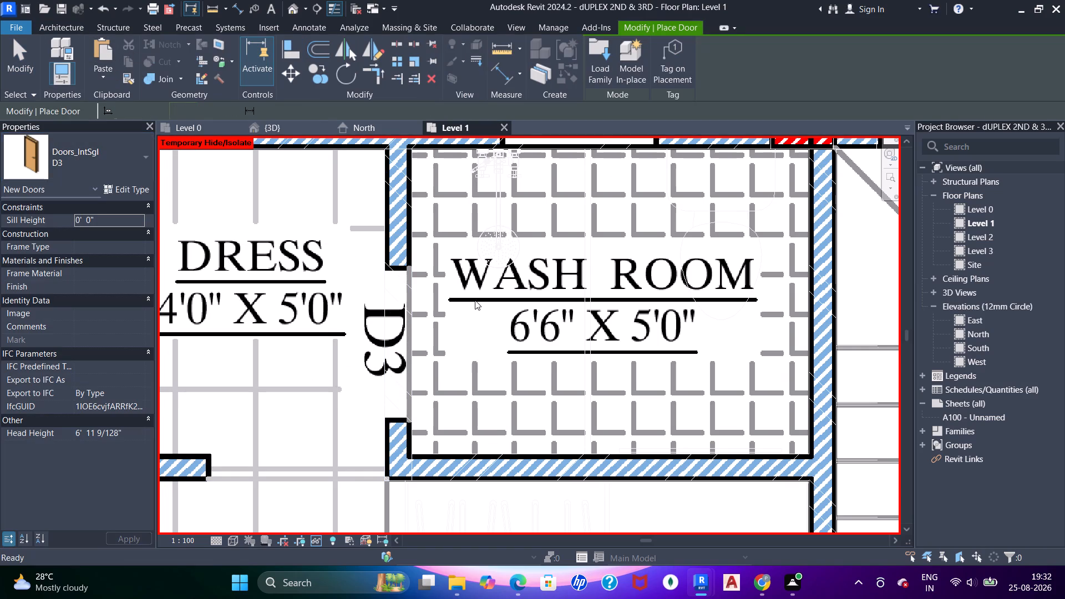
pyautogui.write('sd')
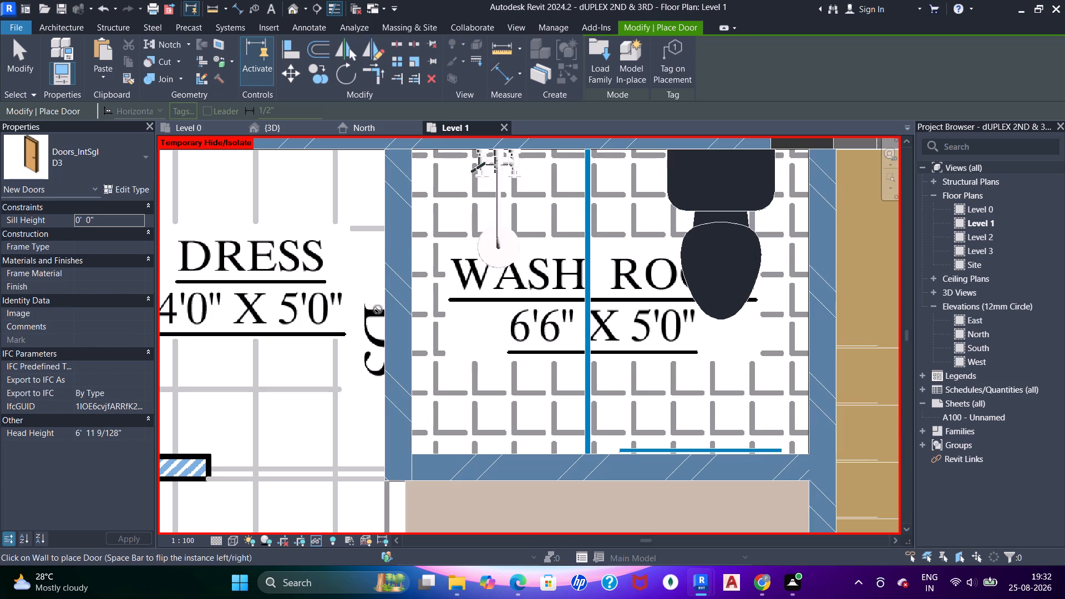
pyautogui.click(384, 345)
pyautogui.press('Escape')
pyautogui.press('Escape')
pyautogui.press('Escape')
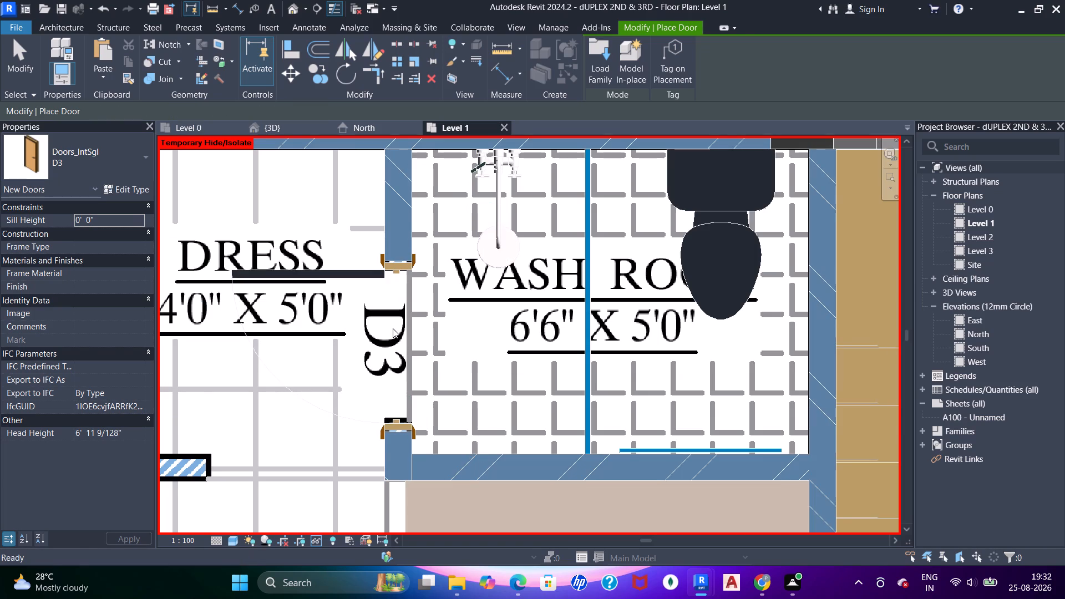
pyautogui.press('Escape')
pyautogui.press('Escape')
# Check the D3 door between the dress and the wash room in the Level 1 plan and the 3D view.
pyautogui.click(393, 326)
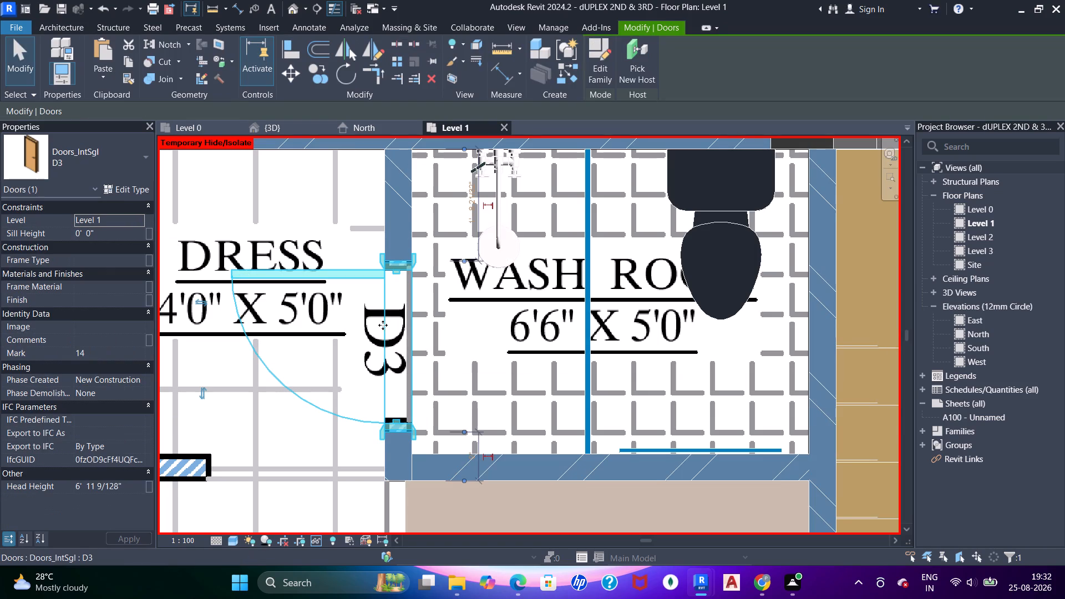
pyautogui.press('Escape')
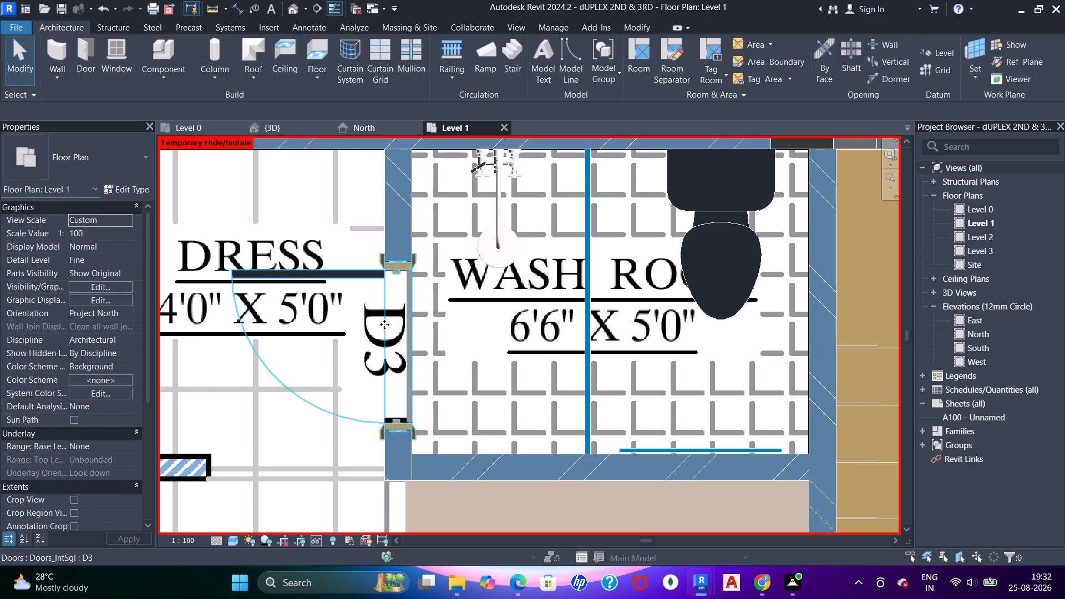
pyautogui.click(384, 324)
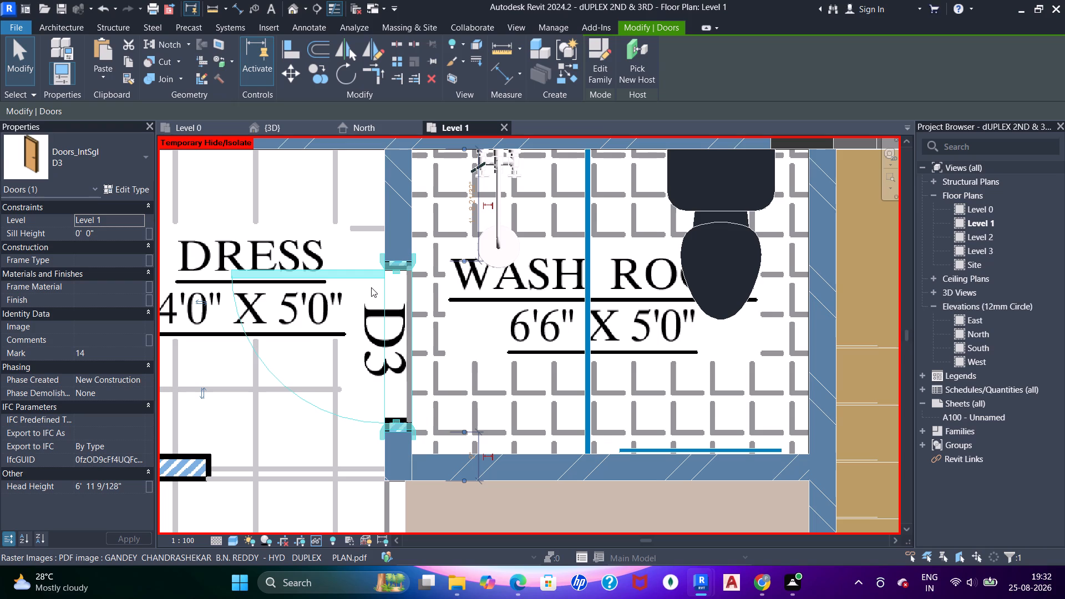
pyautogui.press('Escape')
pyautogui.press('Escape')
pyautogui.press('Escape')
pyautogui.click(407, 300)
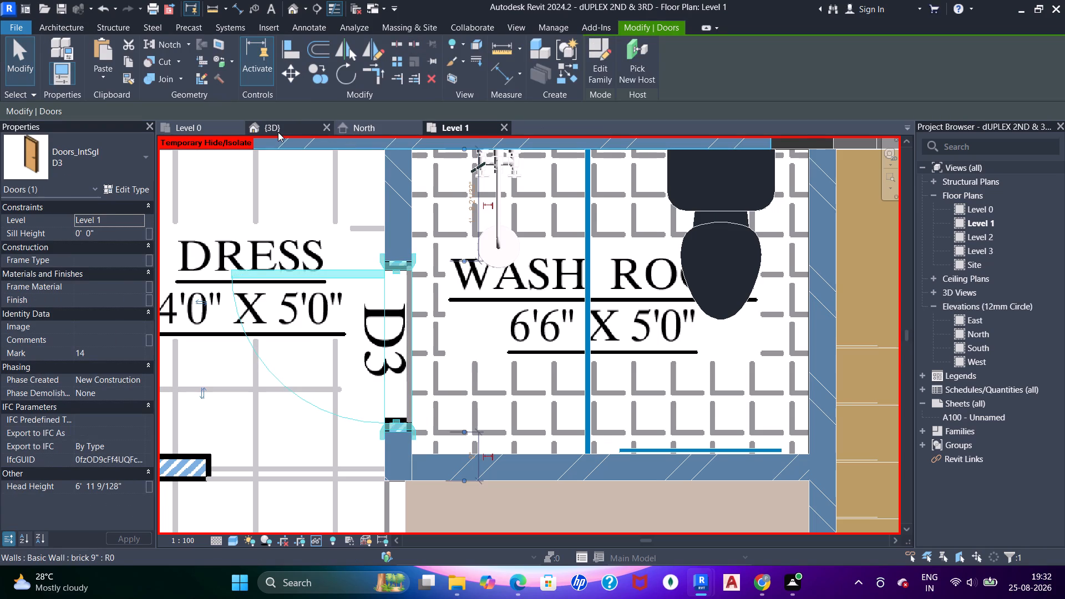
pyautogui.click(276, 131)
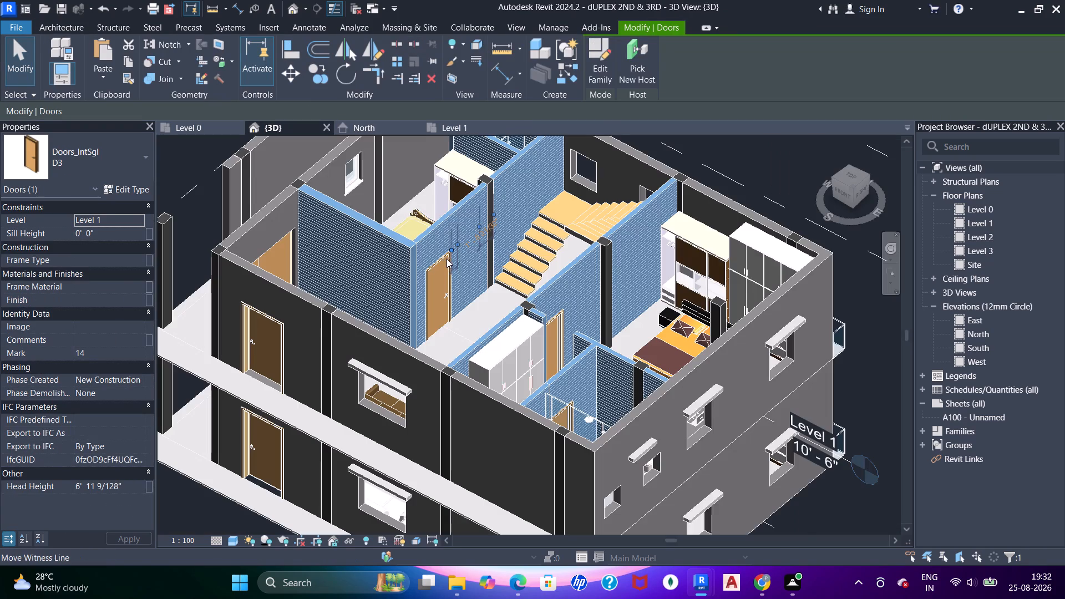
pyautogui.click(455, 129)
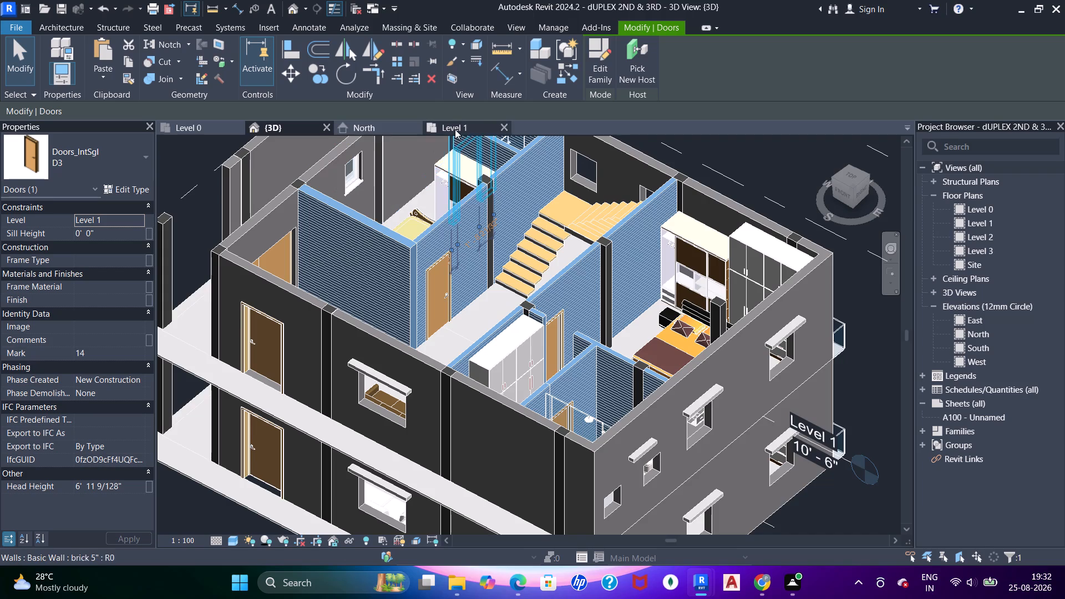
pyautogui.press('Escape')
pyautogui.press('Escape')
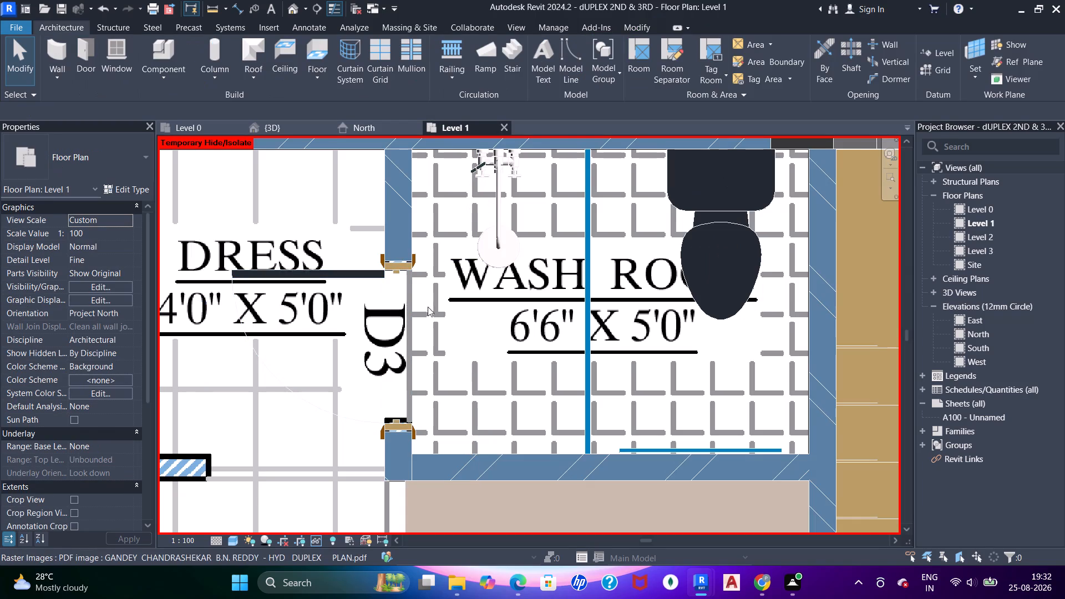
# Select the D3 door between the dress and the wash room in the Level 1 plan.
pyautogui.click(412, 312)
pyautogui.moveTo(410, 302); pyautogui.dragTo(409, 292, button='middle')
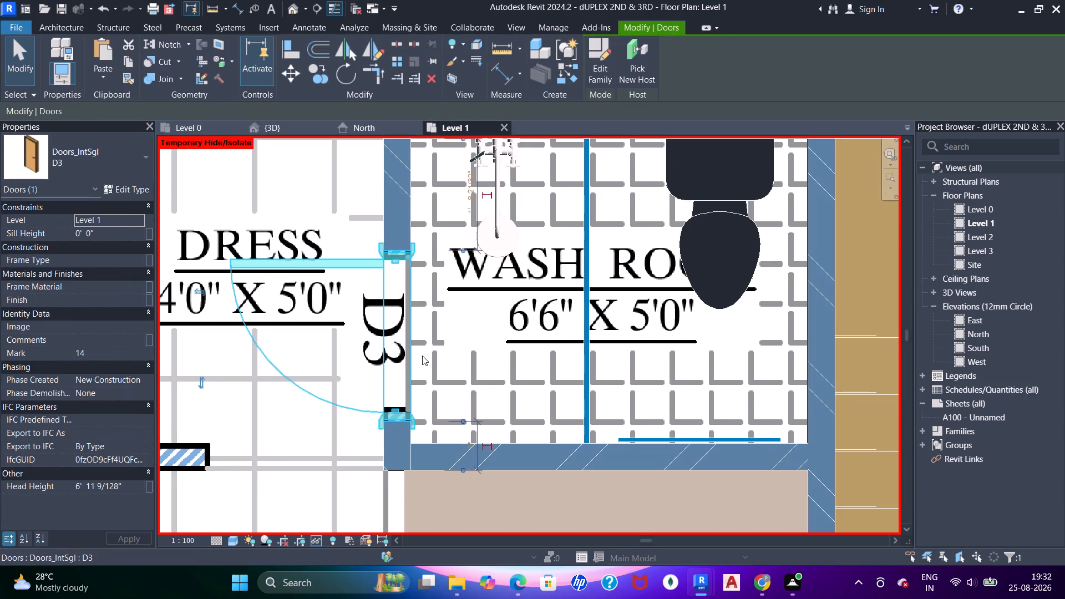
pyautogui.scroll(3, 422, 364)
pyautogui.scroll(-3, 420, 364)
pyautogui.moveTo(434, 296); pyautogui.dragTo(449, 307, button='middle')
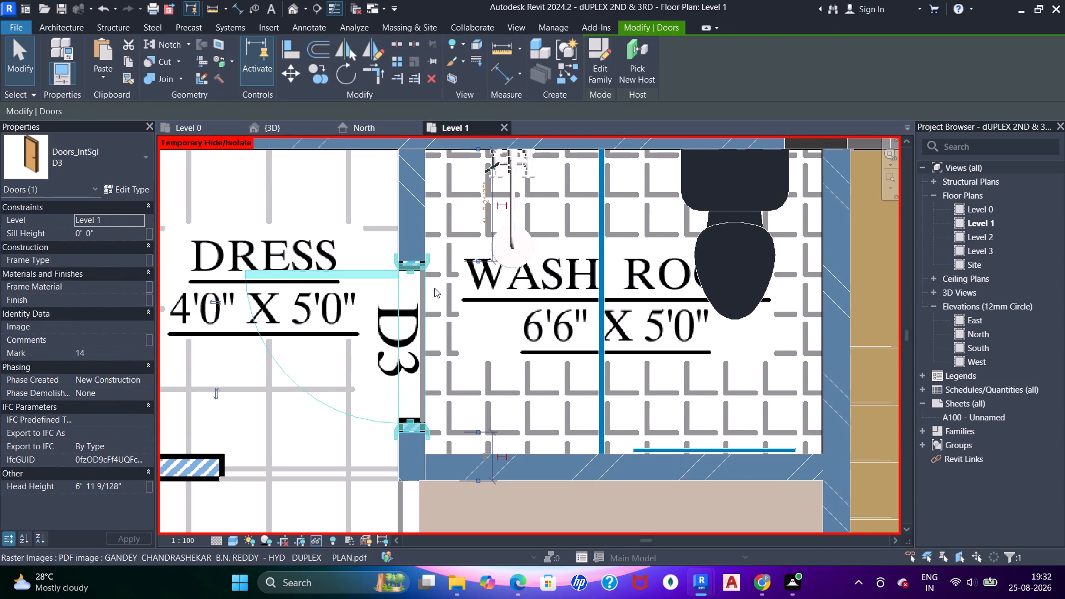
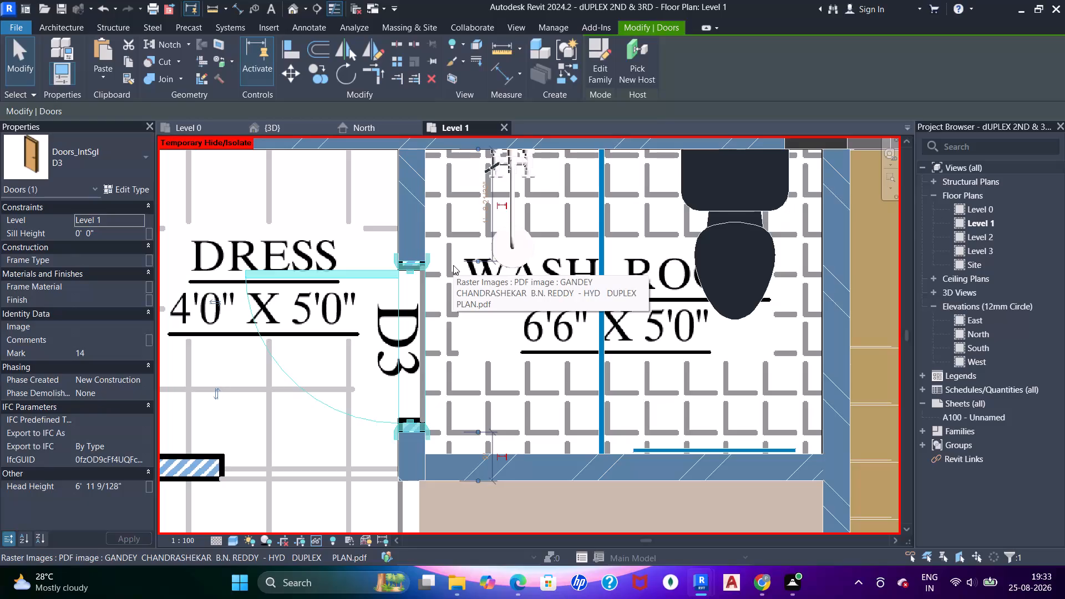
# Nudge the D3 door between the dress and the wash room along its wall to line up with the plan's D3 opening.
pyautogui.press('Escape')
pyautogui.press('Escape')
pyautogui.press('Escape')
pyautogui.press('Escape')
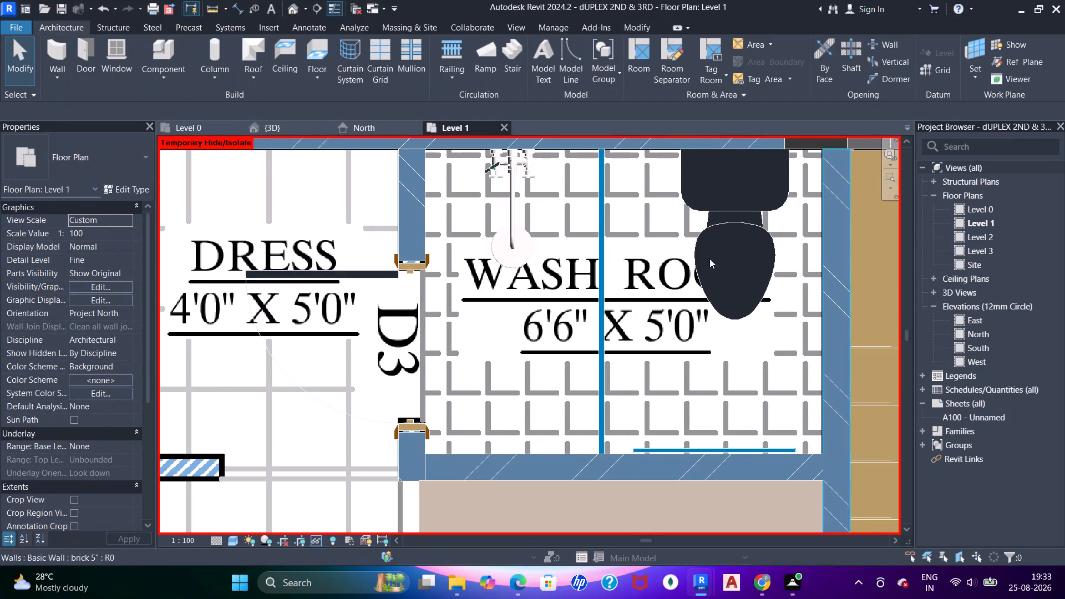
pyautogui.click(400, 339)
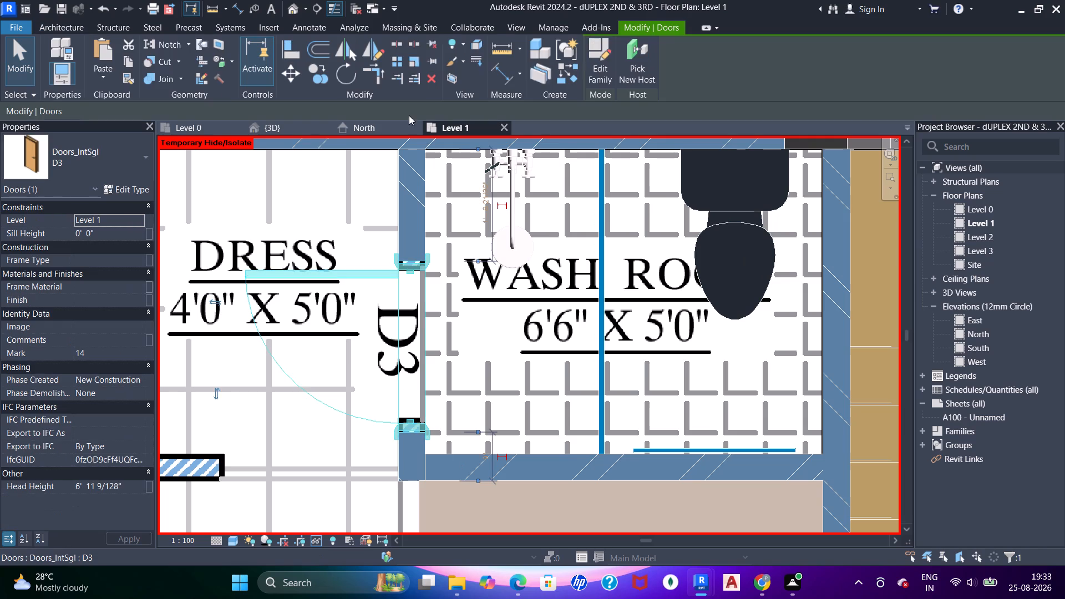
pyautogui.press('Up')
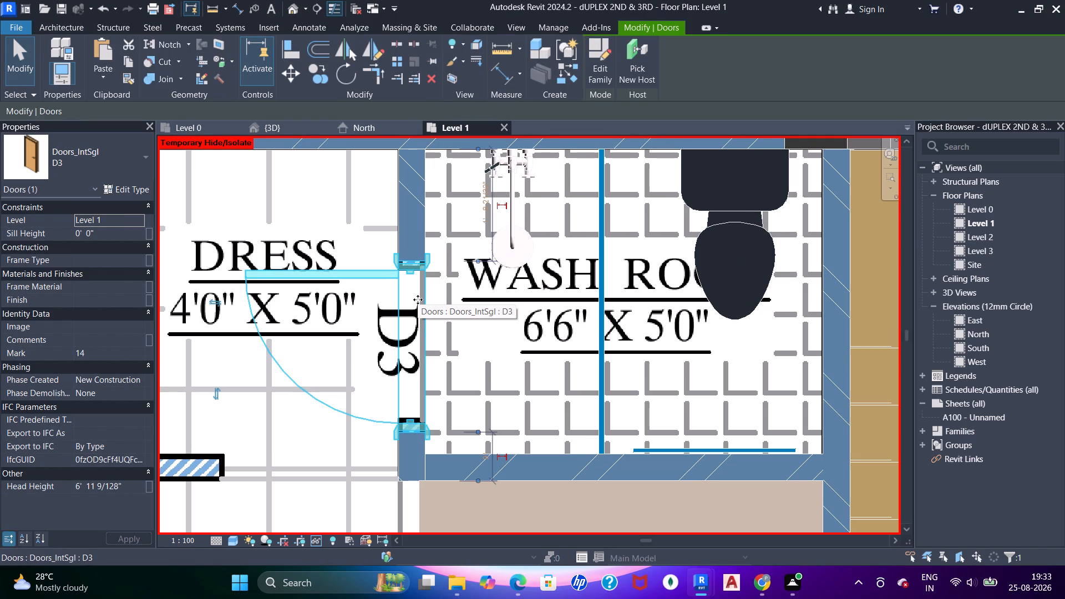
pyautogui.press('Up')
pyautogui.press('Up')
pyautogui.press('Up')
pyautogui.press('Up')
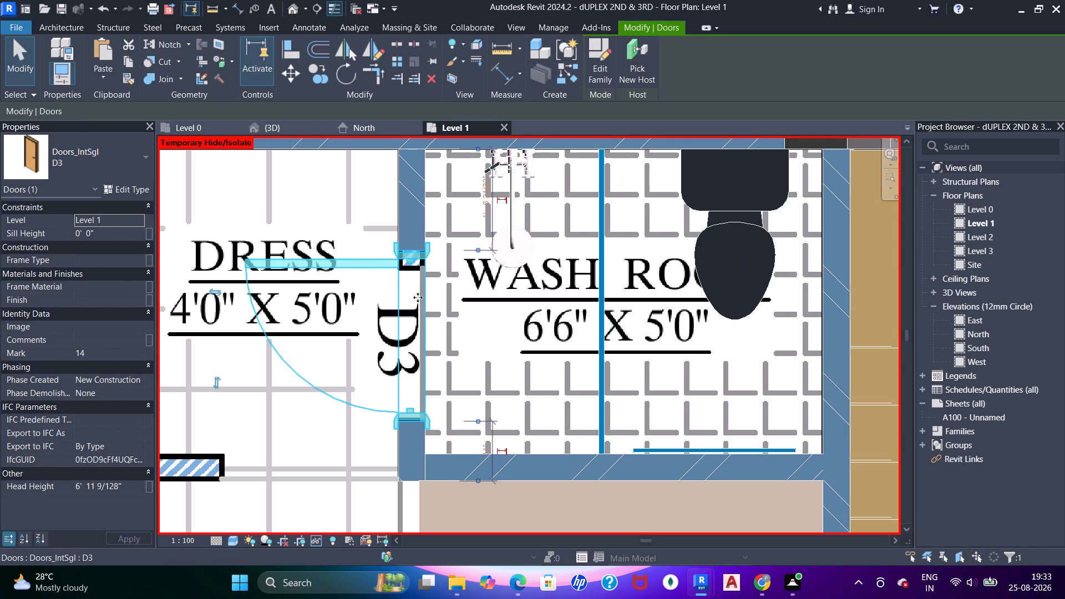
pyautogui.press('Up')
pyautogui.press('Down')
pyautogui.press('Down')
pyautogui.press('Down')
pyautogui.press('Down')
pyautogui.press('Down')
pyautogui.press('Down')
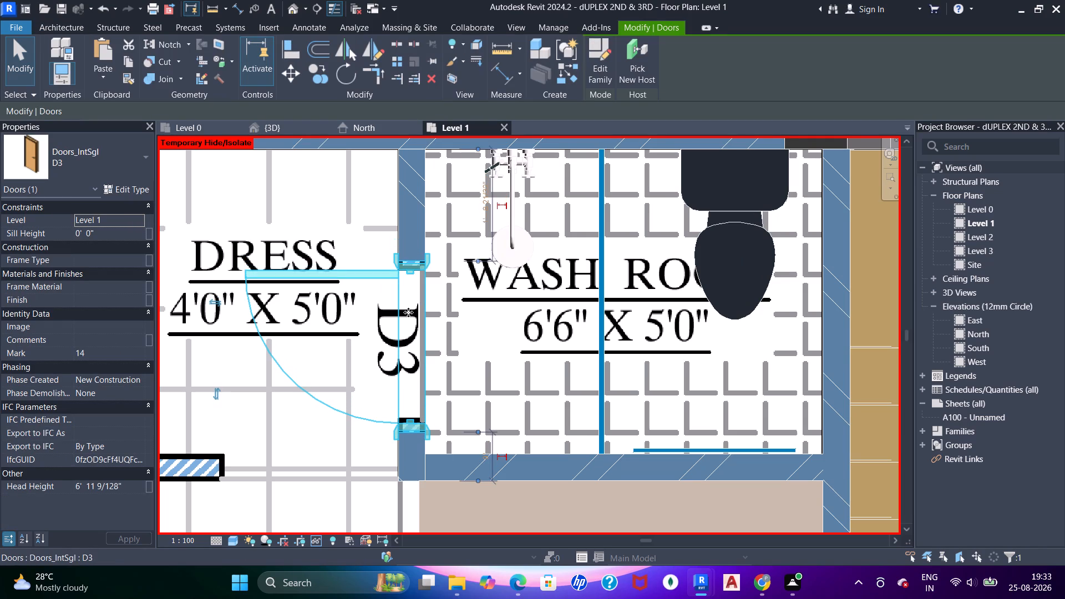
pyautogui.press('Down')
pyautogui.press('Down')
pyautogui.scroll(2, 408, 312)
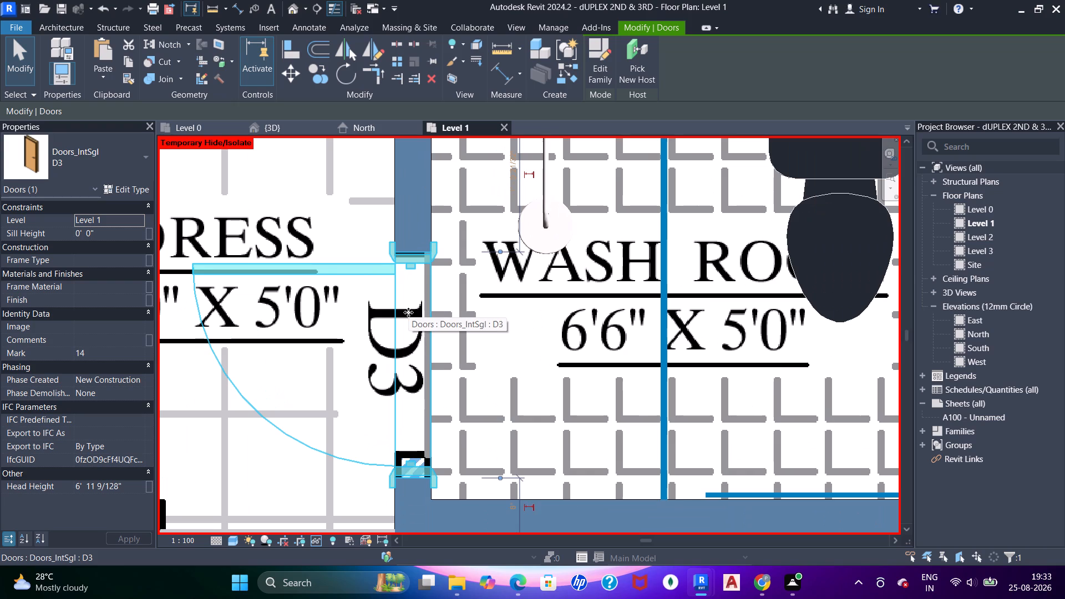
pyautogui.scroll(1, 419, 313)
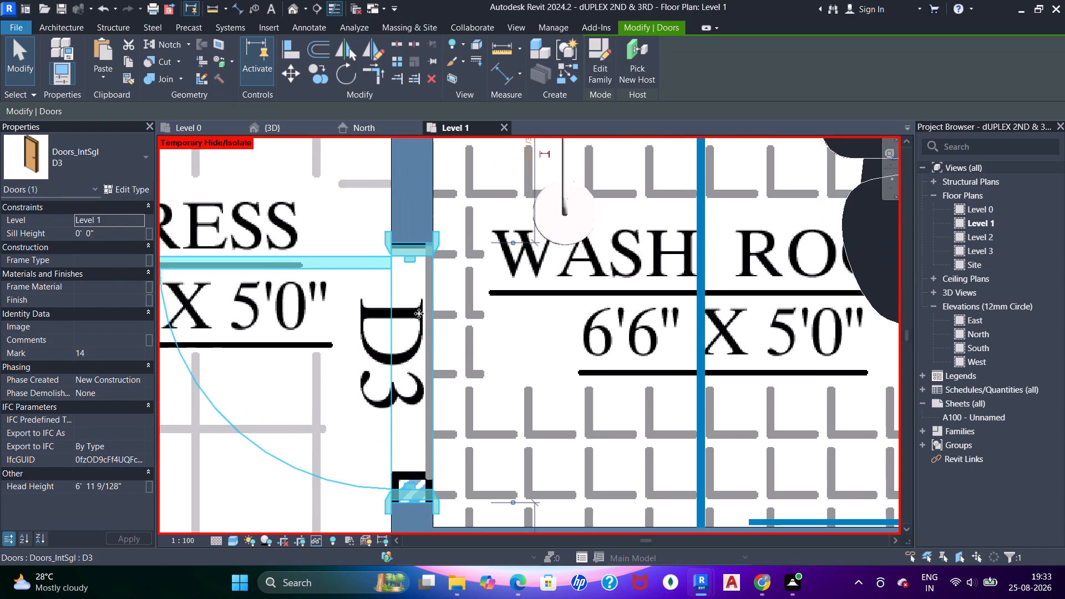
pyautogui.press('Escape')
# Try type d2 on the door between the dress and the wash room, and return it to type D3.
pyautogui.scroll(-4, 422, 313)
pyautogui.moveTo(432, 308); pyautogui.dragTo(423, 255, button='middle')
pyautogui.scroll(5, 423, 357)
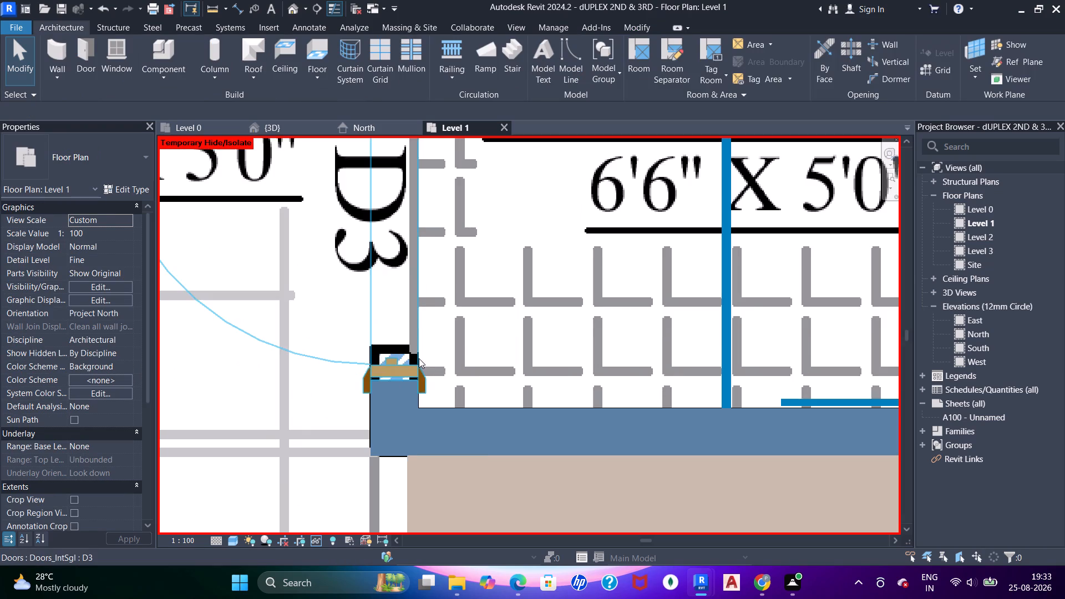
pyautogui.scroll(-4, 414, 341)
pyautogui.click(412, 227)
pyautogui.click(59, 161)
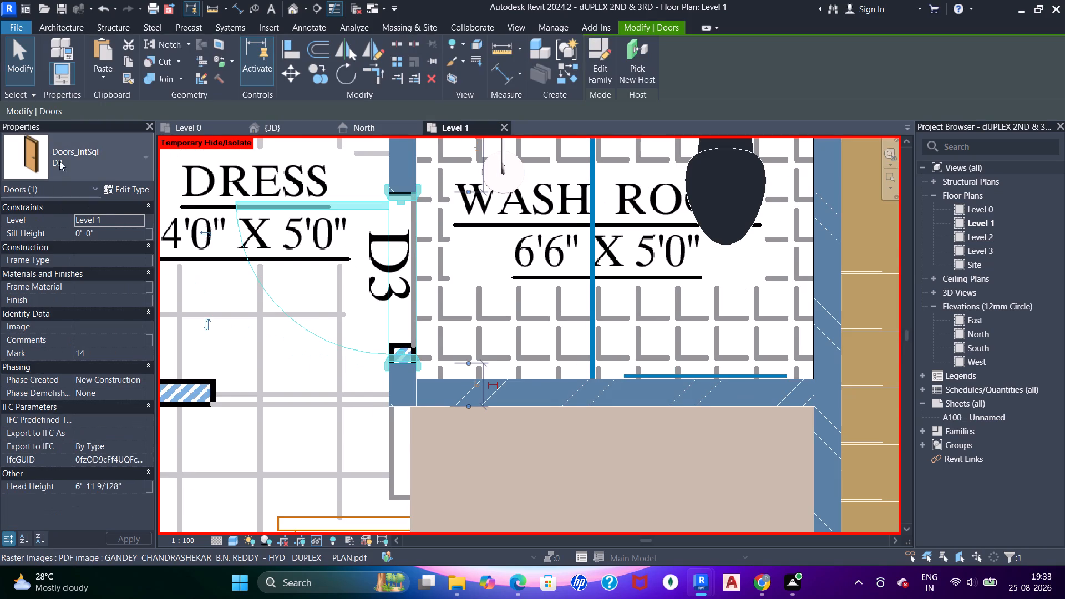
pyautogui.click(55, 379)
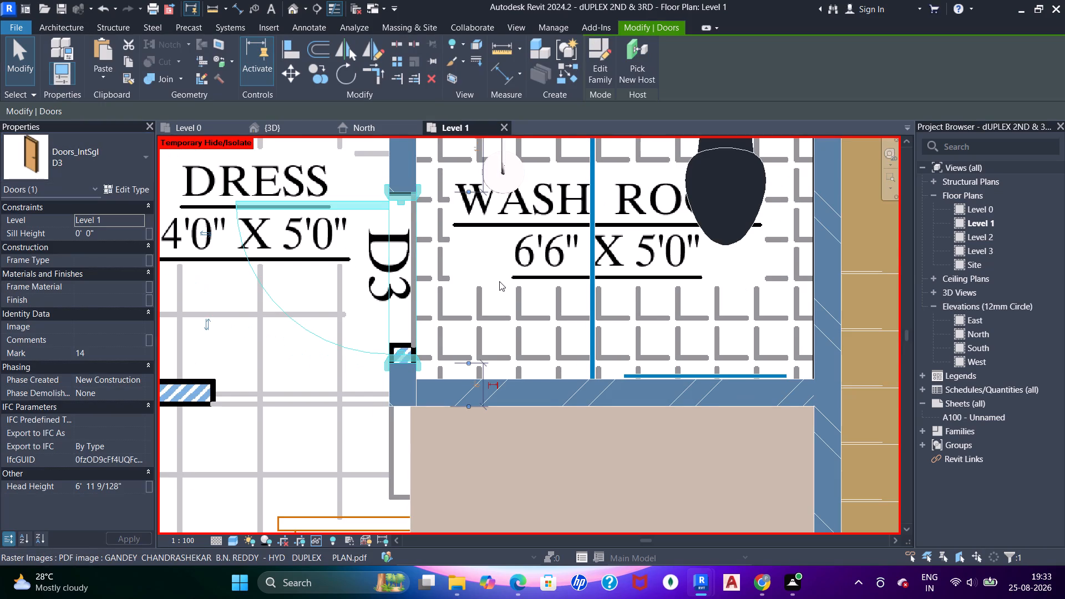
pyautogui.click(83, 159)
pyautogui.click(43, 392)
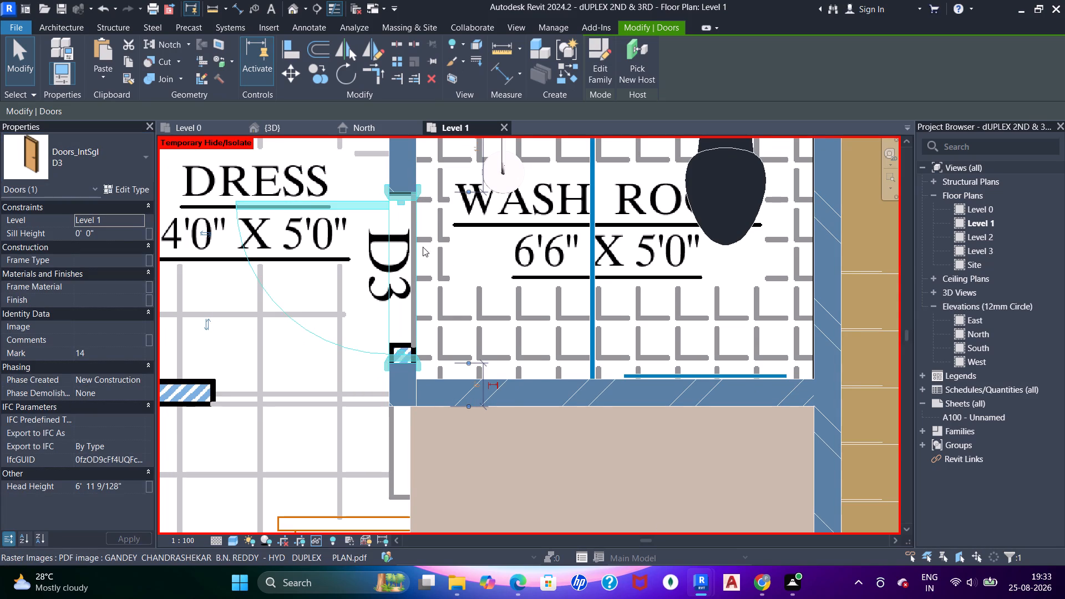
# Nudge the D3 door slightly up along its wall, away from the wash room's lower wall.
pyautogui.press('Up')
pyautogui.press('Up')
pyautogui.press('Up')
pyautogui.press('Up')
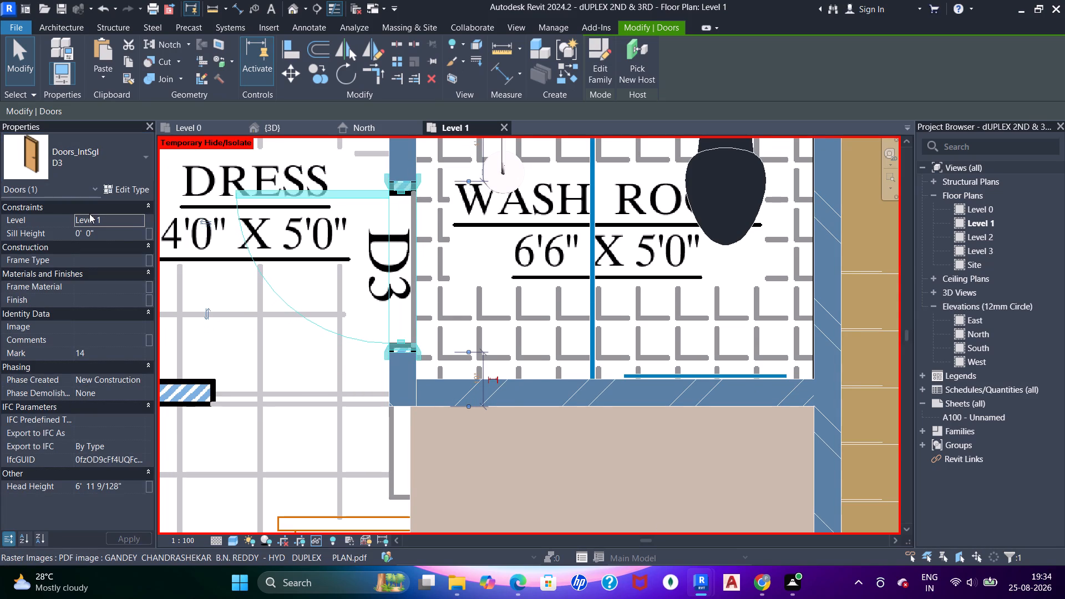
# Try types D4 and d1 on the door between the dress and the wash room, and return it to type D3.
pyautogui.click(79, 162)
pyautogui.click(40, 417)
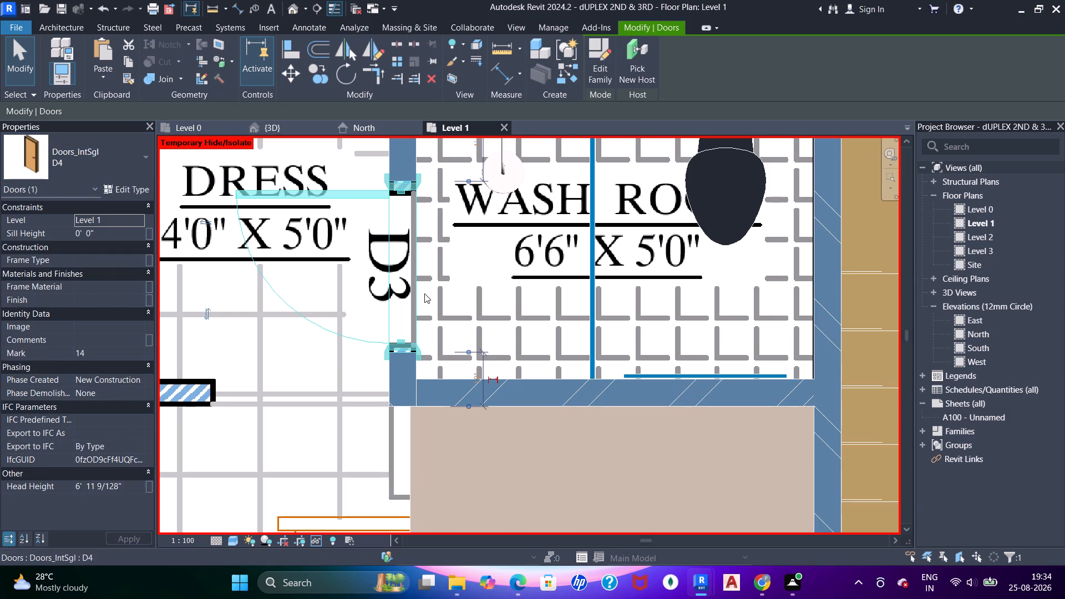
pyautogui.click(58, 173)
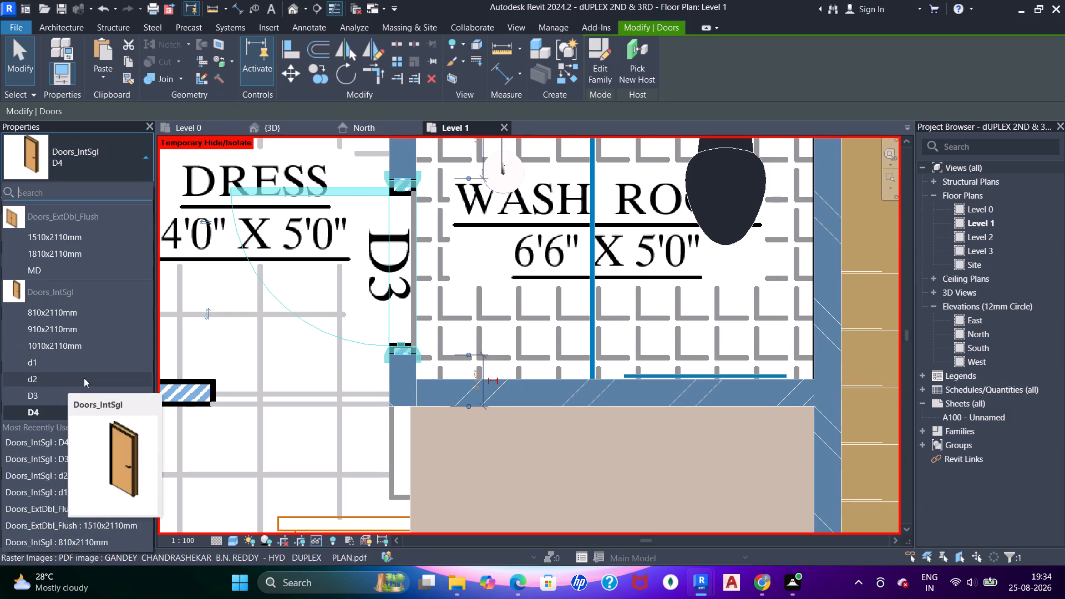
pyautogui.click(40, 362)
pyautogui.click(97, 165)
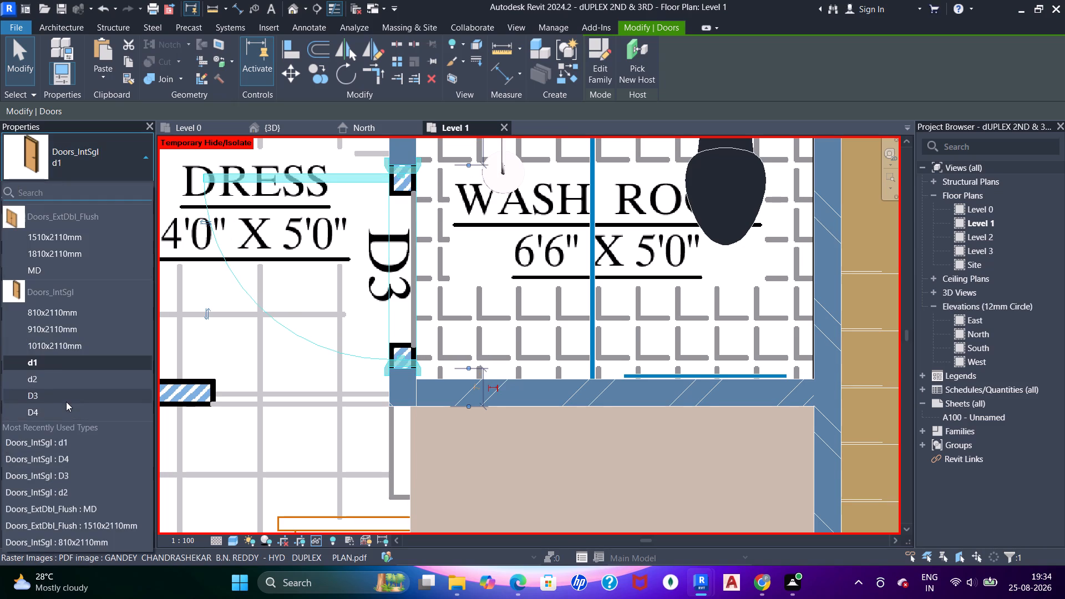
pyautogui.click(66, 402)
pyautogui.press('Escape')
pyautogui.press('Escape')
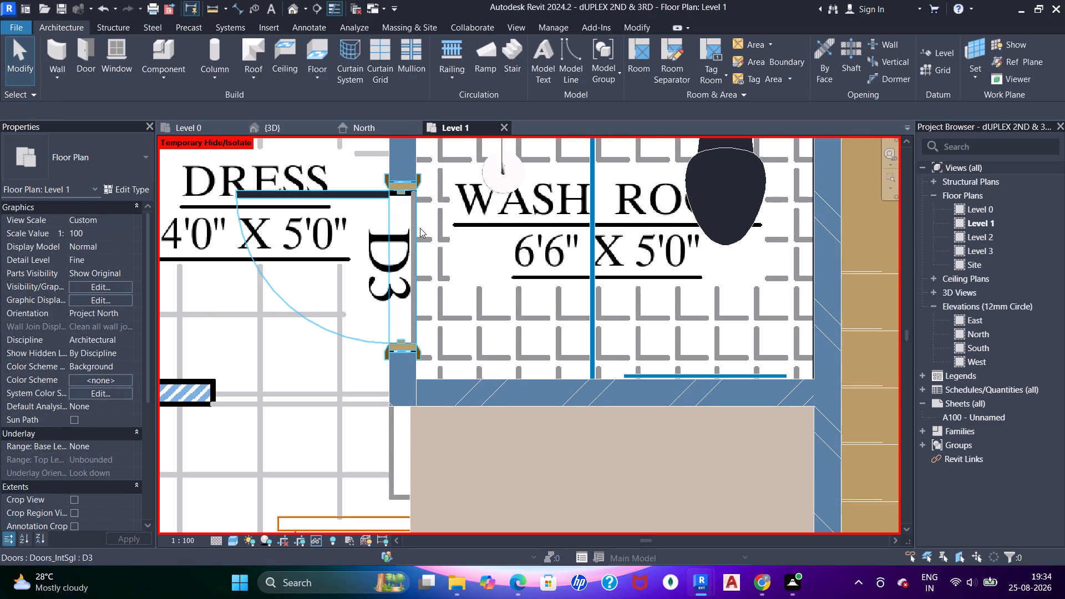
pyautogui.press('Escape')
# Switch the Level 1 plan to wireframe display, showing the short wall stub drawn below the dress.
pyautogui.scroll(-2, 455, 224)
pyautogui.moveTo(464, 230); pyautogui.dragTo(385, 273, button='middle')
pyautogui.scroll(-2, 384, 273)
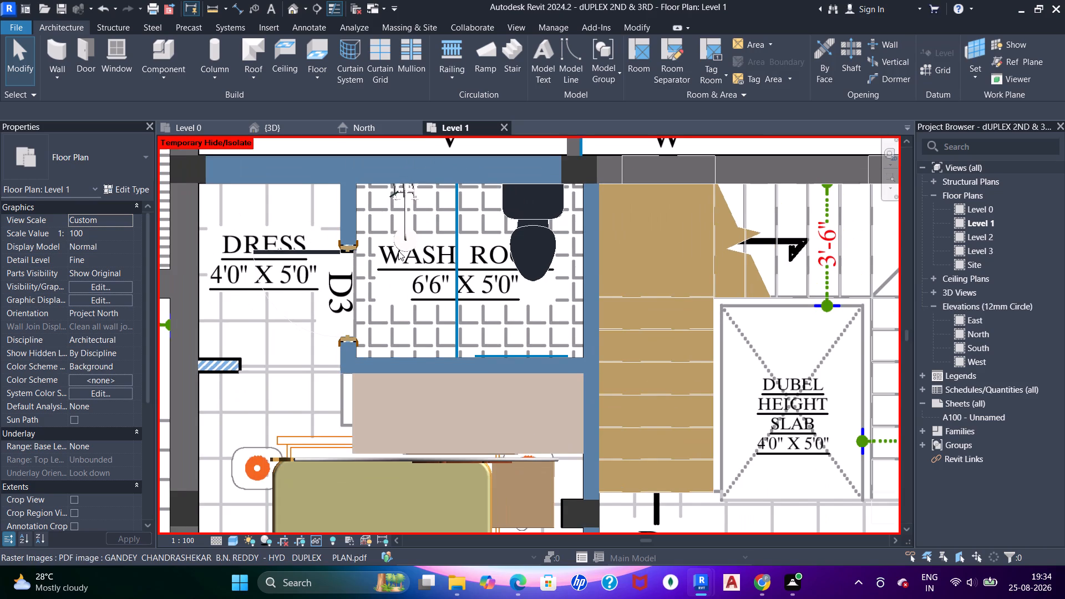
pyautogui.moveTo(398, 251); pyautogui.dragTo(403, 256, button='middle')
pyautogui.moveTo(389, 302); pyautogui.dragTo(487, 238, button='middle')
pyautogui.scroll(1, 306, 329)
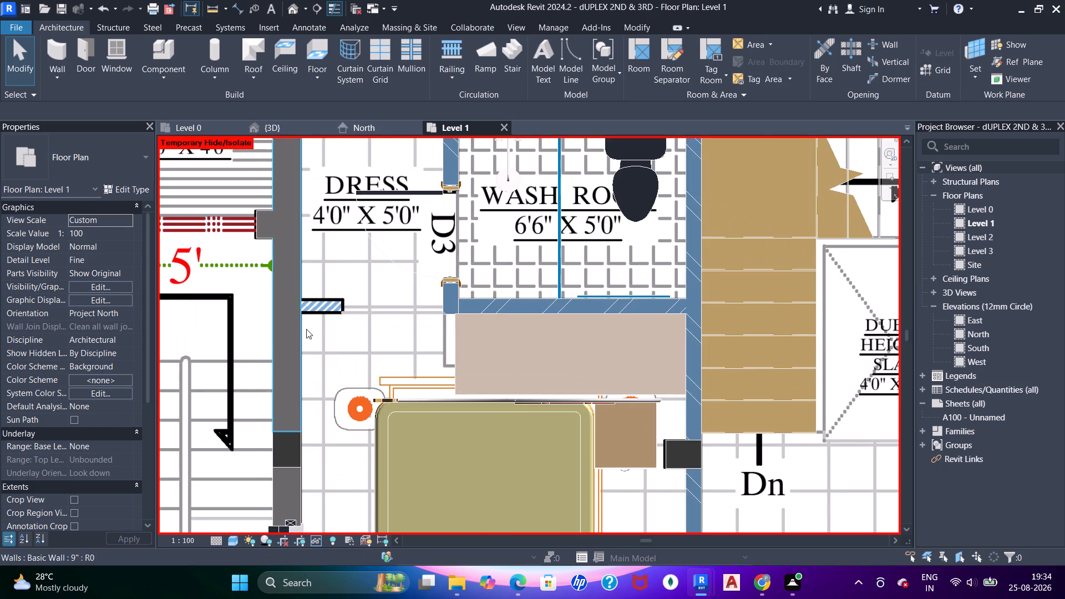
pyautogui.scroll(1, 306, 329)
pyautogui.press('d')
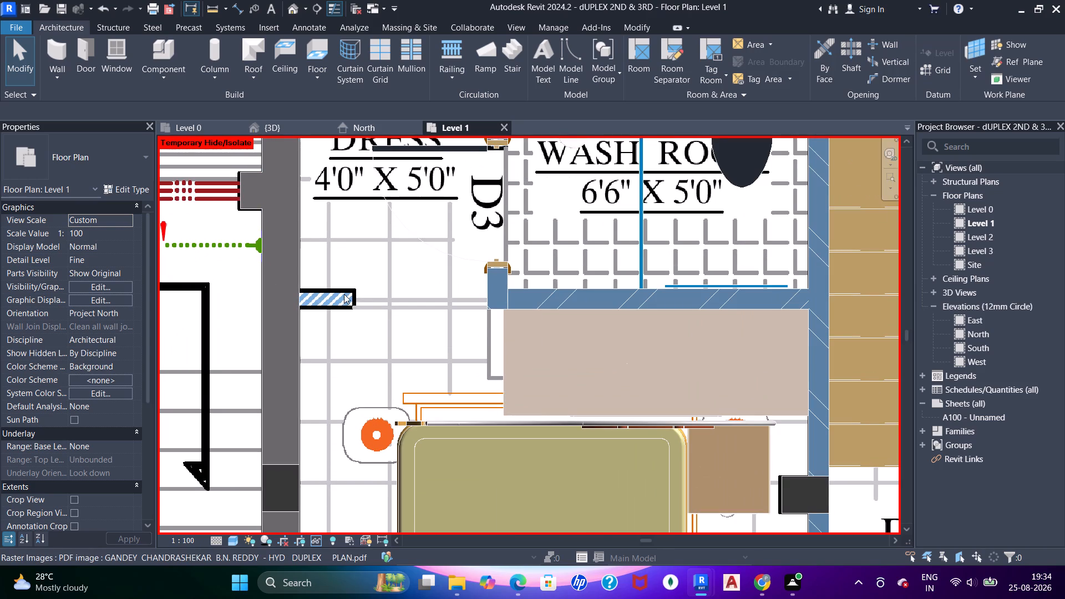
pyautogui.write('sd')
pyautogui.press('w')
pyautogui.press('f')
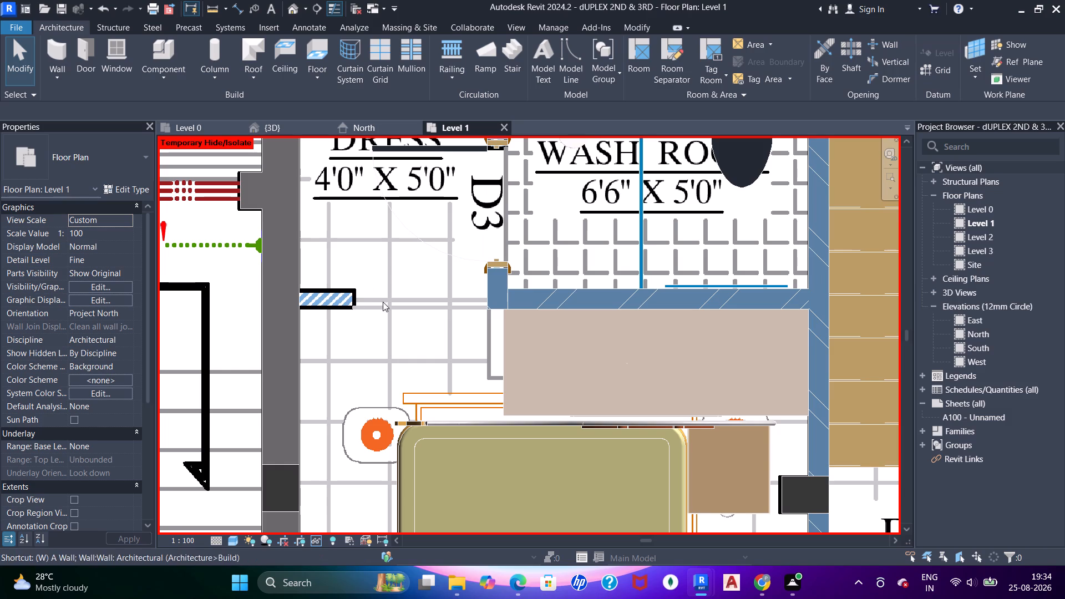
pyautogui.scroll(3, 328, 309)
pyautogui.moveTo(328, 308); pyautogui.dragTo(374, 308, button='middle')
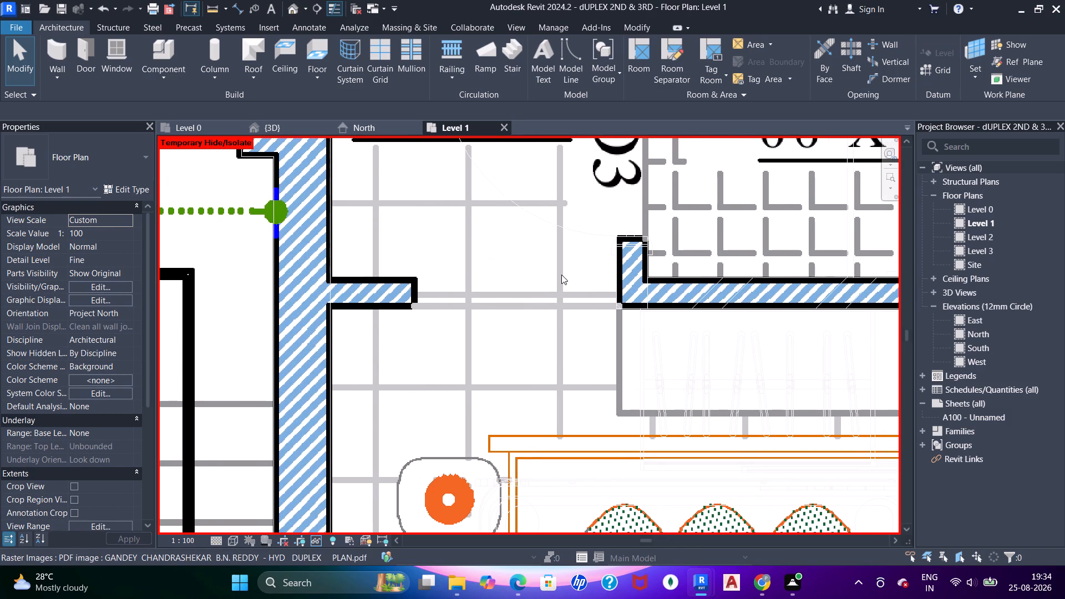
pyautogui.press('Escape')
pyautogui.press('Escape')
# Draw a brick 5" wall about 1'-0 3/4" long along the short wall stub below the dress.
pyautogui.write('wa')
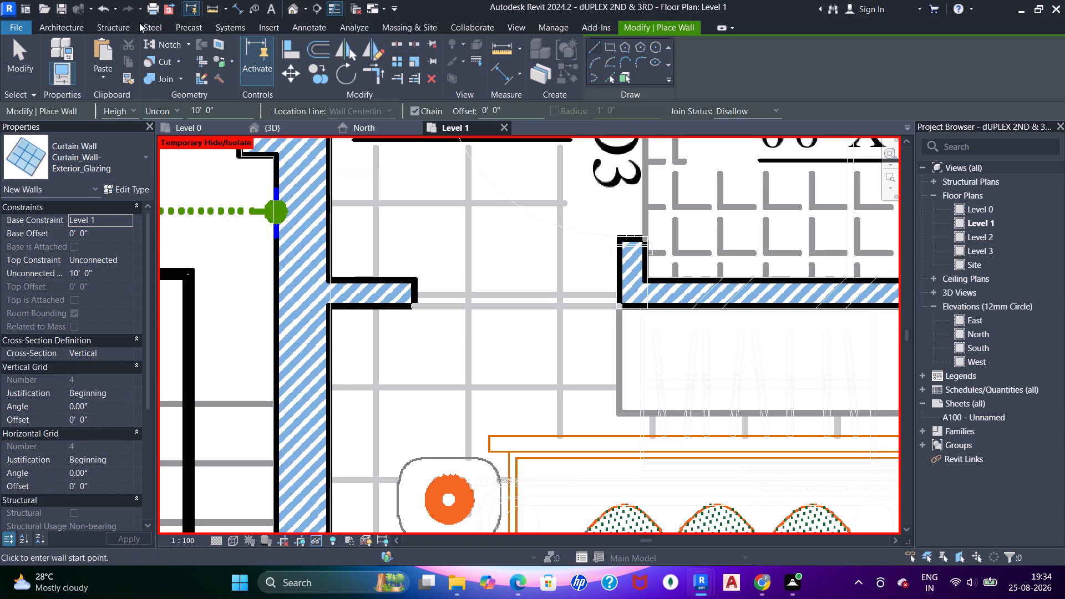
pyautogui.click(104, 158)
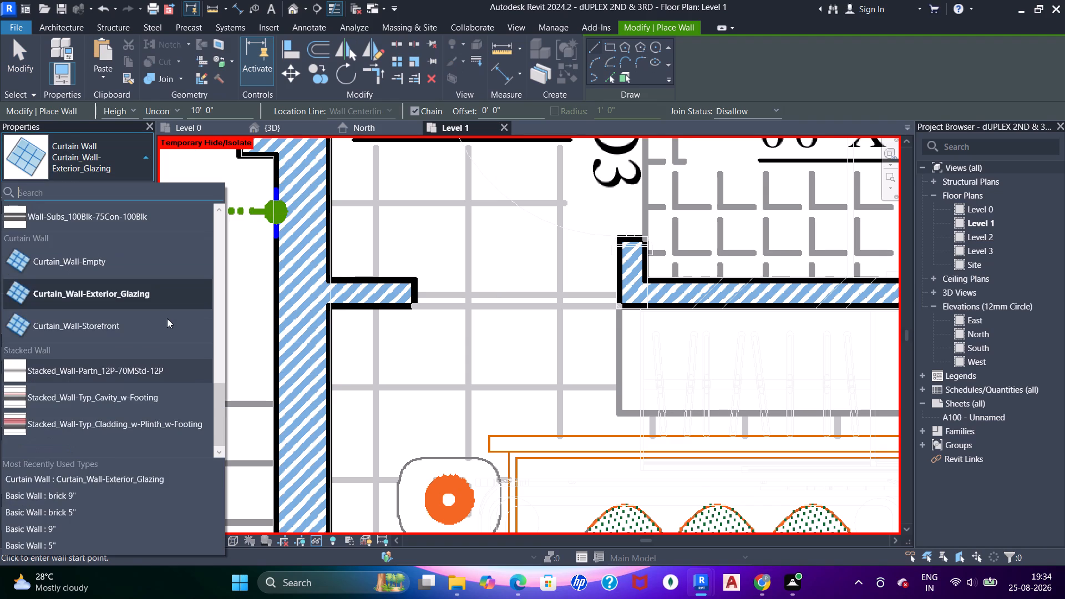
pyautogui.scroll(9, 13, 278)
pyautogui.scroll(4, 64, 286)
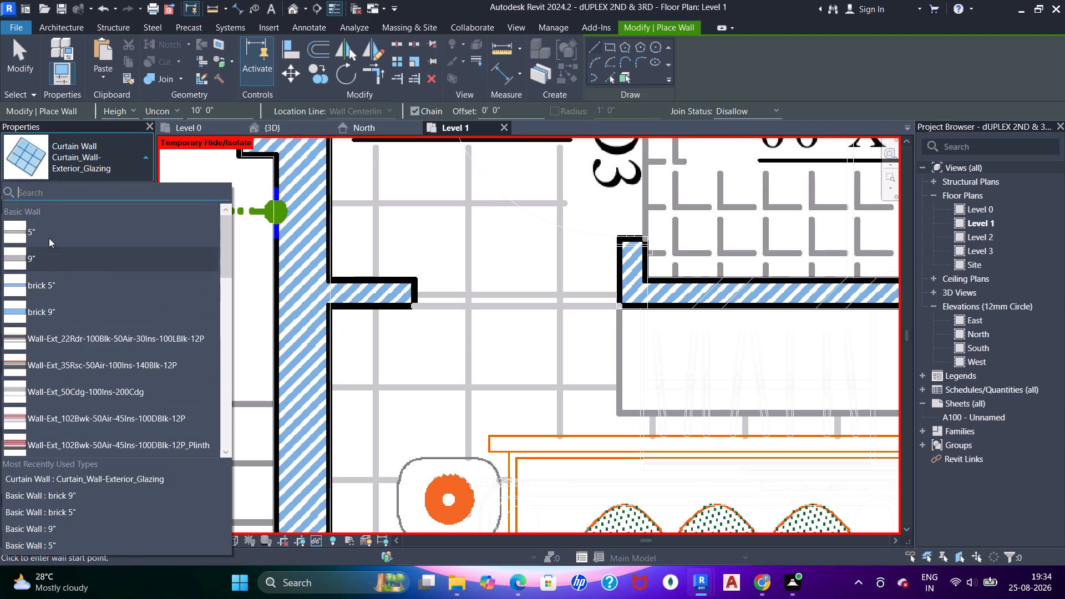
pyautogui.click(54, 278)
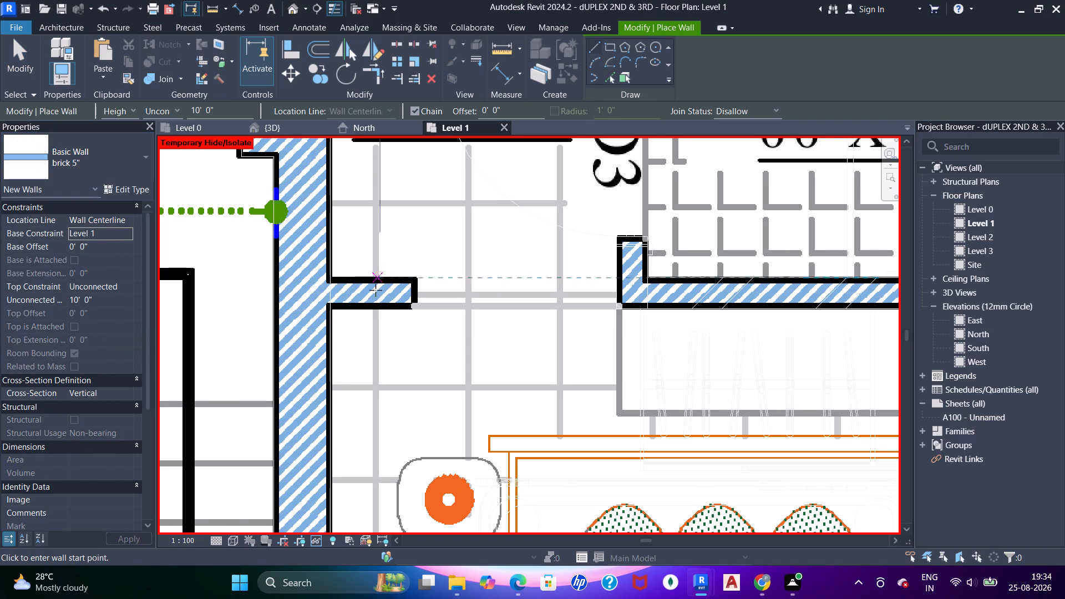
pyautogui.scroll(10, 372, 295)
pyautogui.click(215, 338)
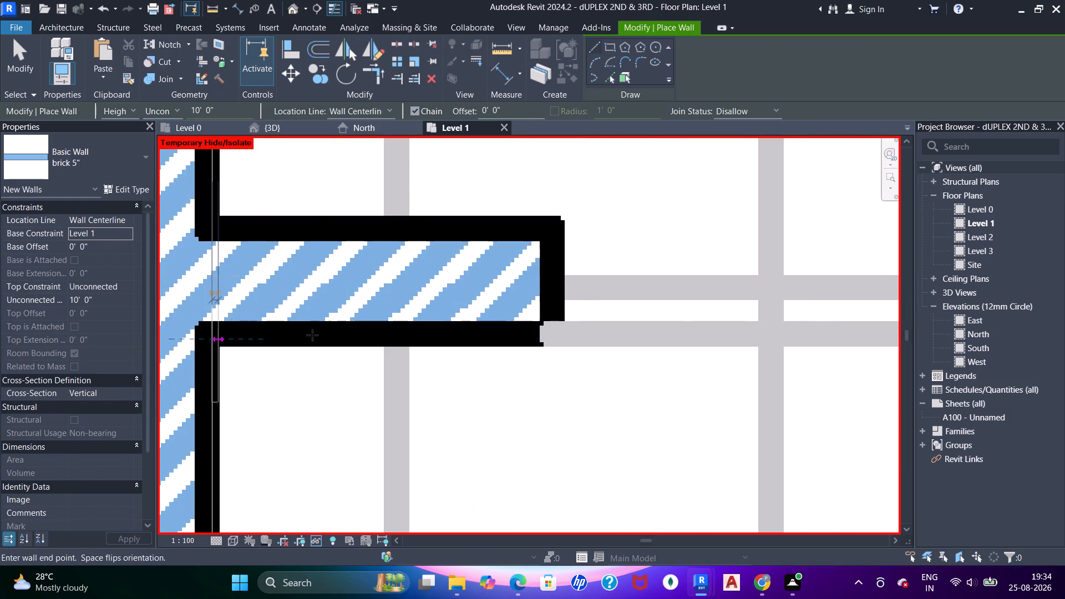
pyautogui.click(536, 331)
pyautogui.press('Escape')
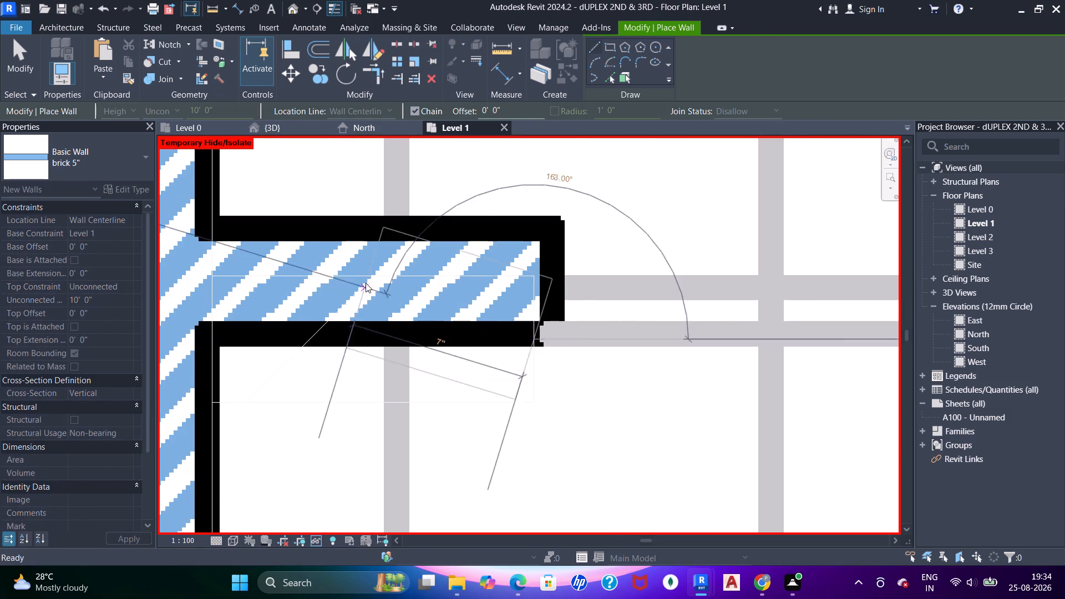
pyautogui.press('Escape')
pyautogui.press('Escape')
pyautogui.press('Escape')
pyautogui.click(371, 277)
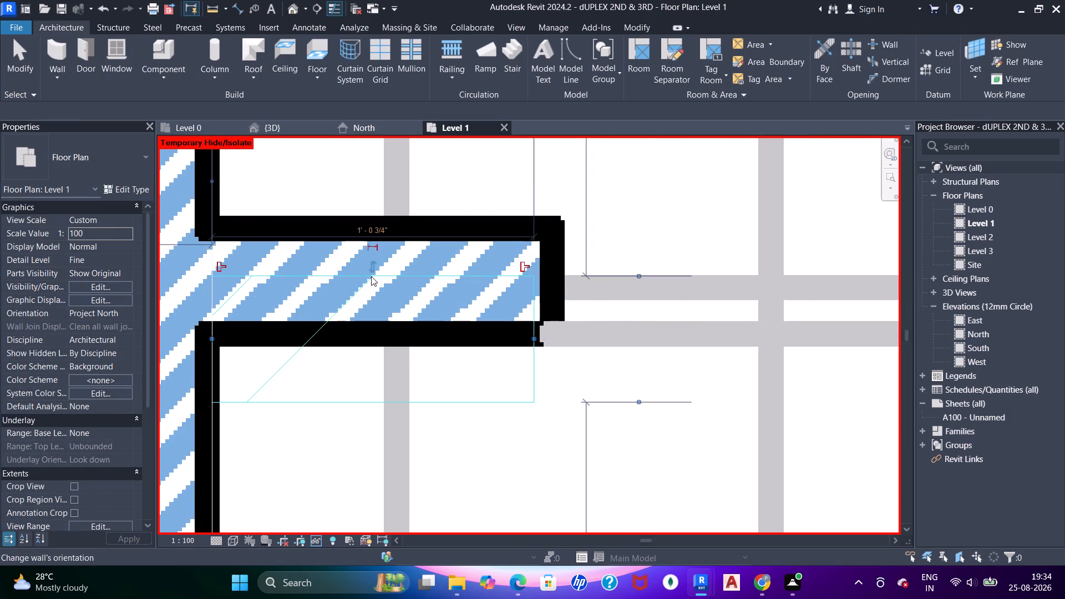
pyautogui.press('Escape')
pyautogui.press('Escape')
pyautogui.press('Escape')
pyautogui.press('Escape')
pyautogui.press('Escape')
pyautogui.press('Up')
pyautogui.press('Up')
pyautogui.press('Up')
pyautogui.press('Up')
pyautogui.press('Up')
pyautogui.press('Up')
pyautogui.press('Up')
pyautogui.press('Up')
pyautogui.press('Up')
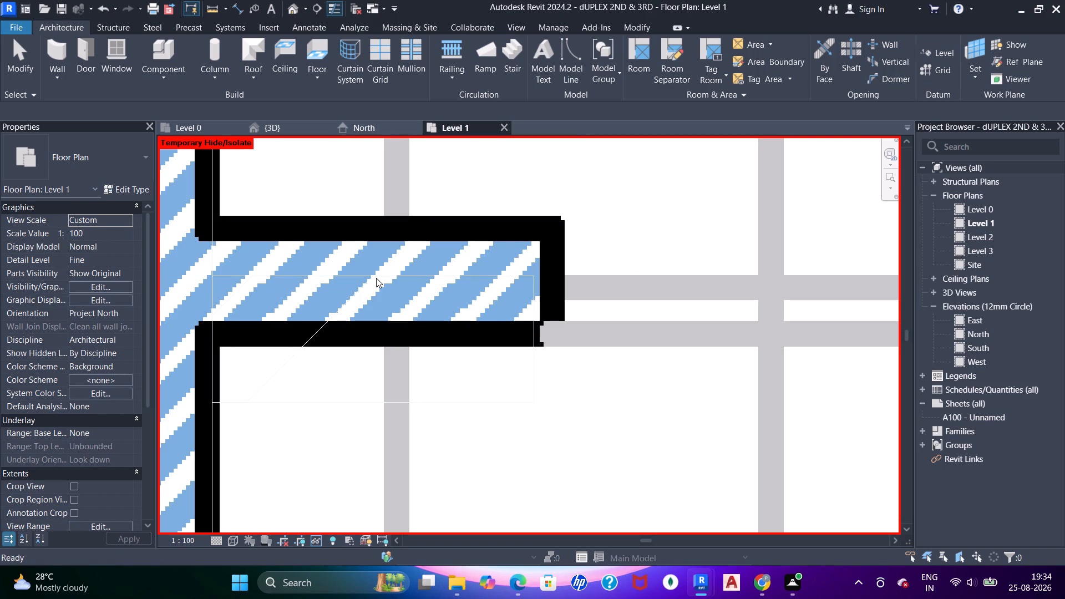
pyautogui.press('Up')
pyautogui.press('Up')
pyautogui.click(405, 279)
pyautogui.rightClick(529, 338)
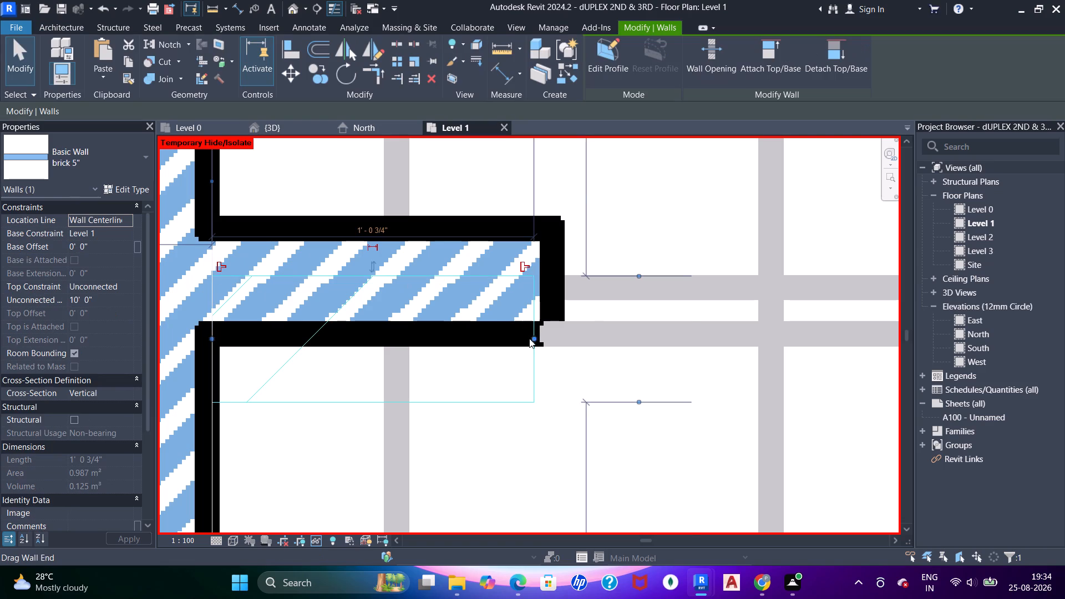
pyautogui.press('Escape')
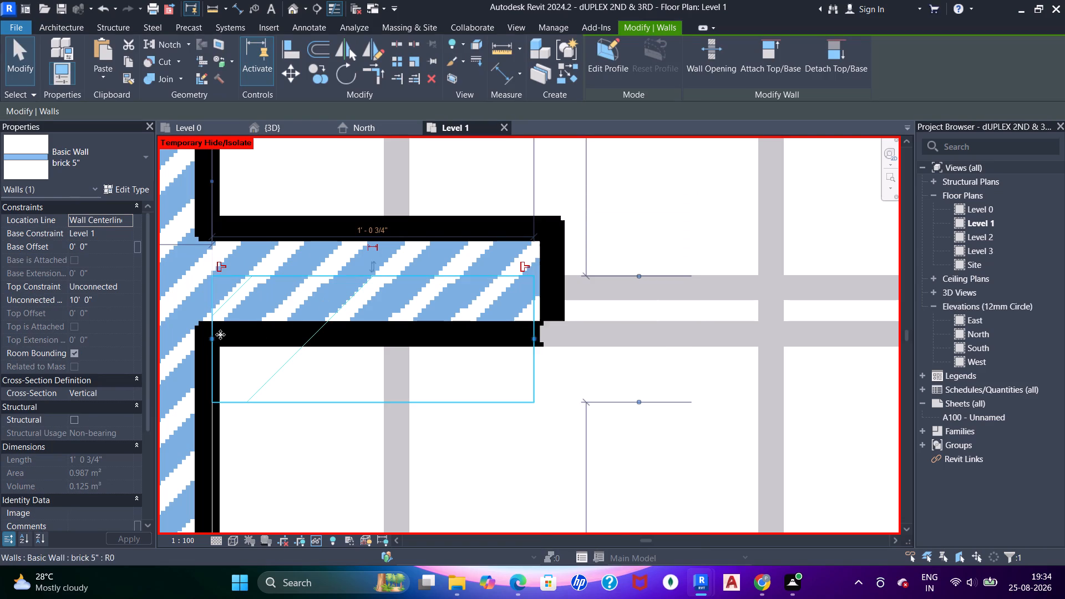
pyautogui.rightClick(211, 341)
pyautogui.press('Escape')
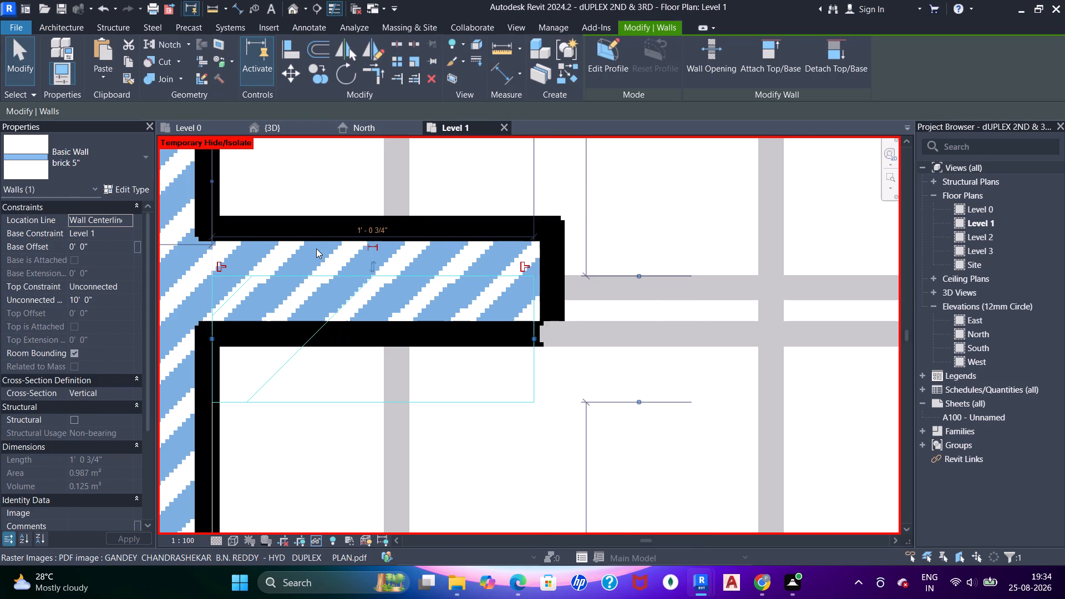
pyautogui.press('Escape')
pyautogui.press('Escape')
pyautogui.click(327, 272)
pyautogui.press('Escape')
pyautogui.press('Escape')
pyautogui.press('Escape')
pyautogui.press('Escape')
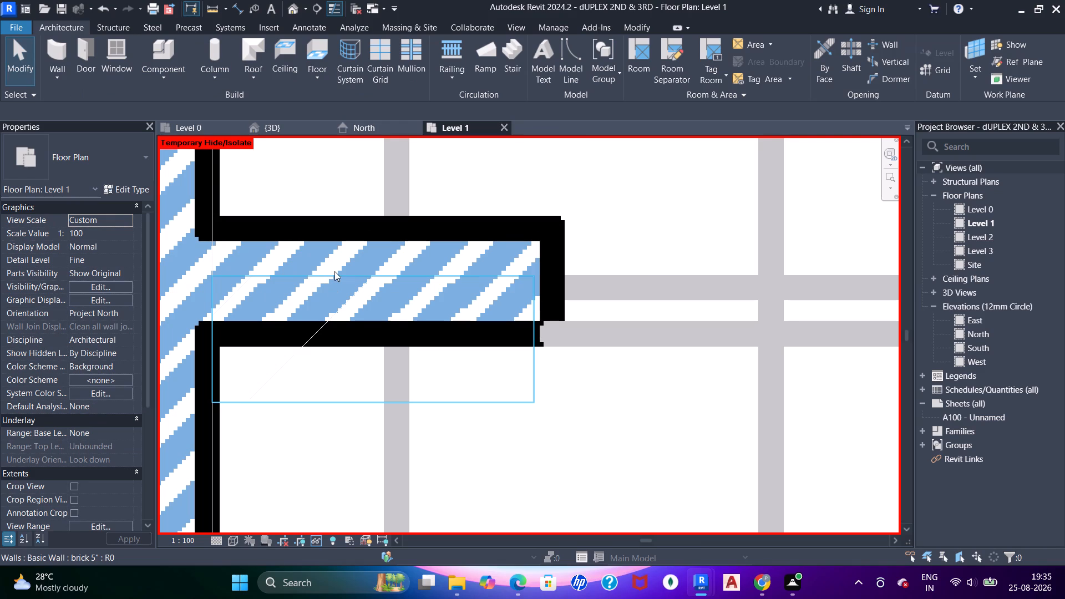
# Nudge the short brick 5" wall up and down until it lines up with the drawn wall stub below the dress.
pyautogui.click(334, 278)
pyautogui.press('Up')
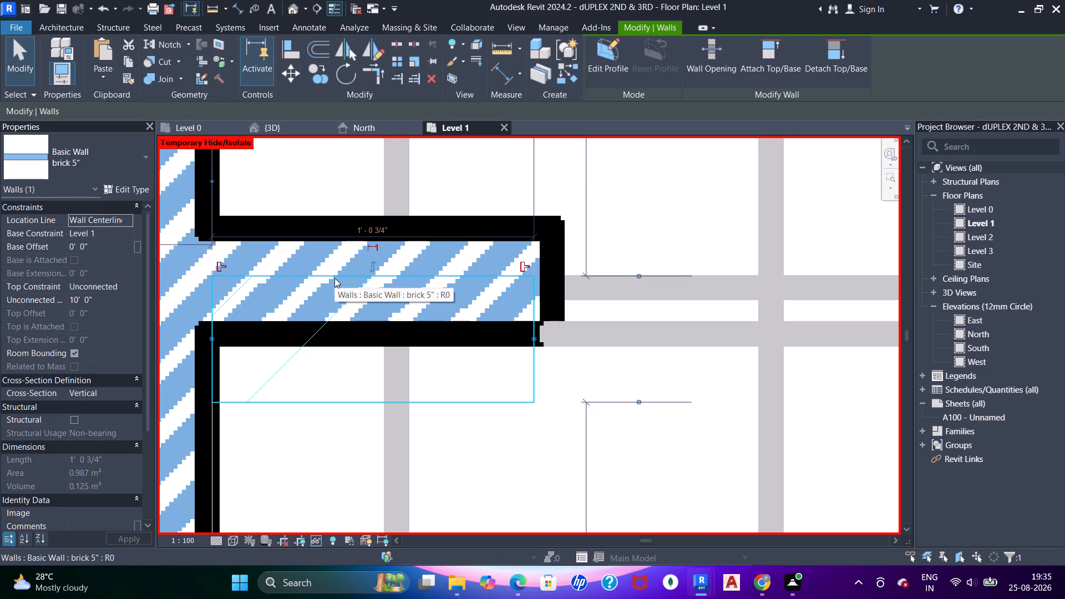
pyautogui.press('Up')
pyautogui.press('Up')
pyautogui.press('Up')
pyautogui.press('Up')
pyautogui.press('Up')
pyautogui.press('Up')
pyautogui.press('Up')
pyautogui.press('Up')
pyautogui.press('Up')
pyautogui.press('Up')
pyautogui.press('Up')
pyautogui.press('Up')
pyautogui.press('Up')
pyautogui.press('Up')
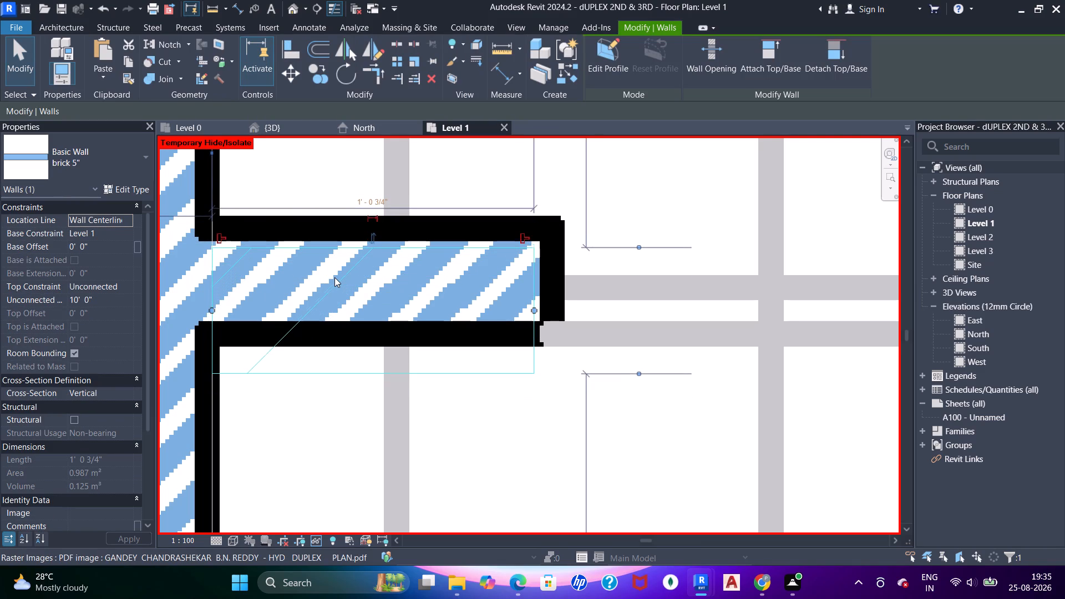
pyautogui.press('Up')
pyautogui.press('Up')
pyautogui.press('Up')
pyautogui.press('Up')
pyautogui.press('Up')
pyautogui.press('Up')
pyautogui.press('Up')
pyautogui.press('Up')
pyautogui.press('Up')
pyautogui.press('Up')
pyautogui.press('Up')
pyautogui.press('Up')
pyautogui.press('Up')
pyautogui.press('Up')
pyautogui.press('Up')
pyautogui.press('Up')
pyautogui.press('Up')
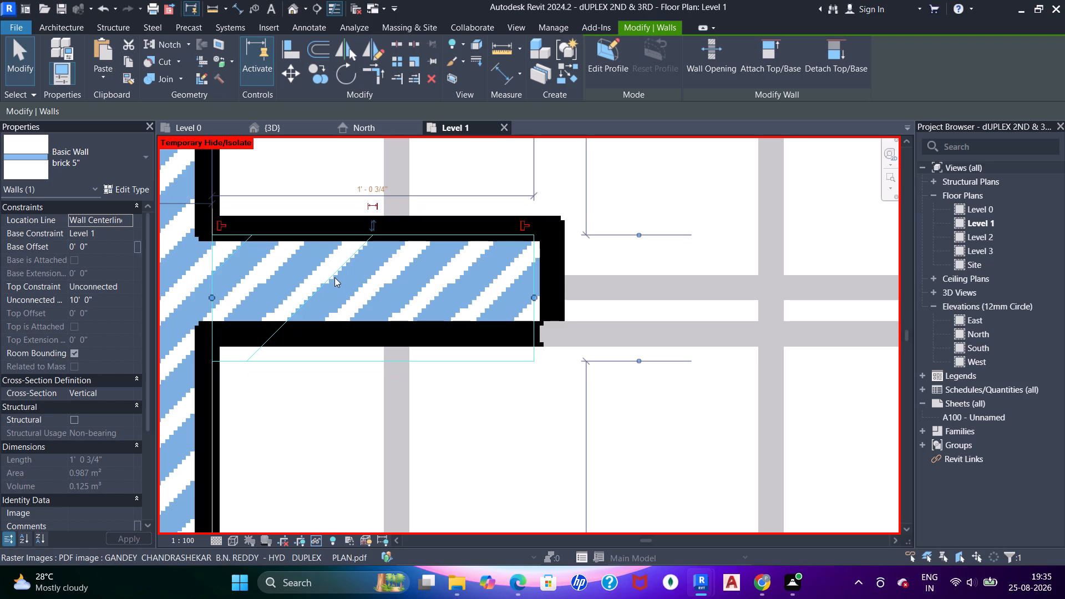
pyautogui.press('Up')
pyautogui.press('Up')
pyautogui.press('Down')
pyautogui.press('Down')
pyautogui.press('Down')
pyautogui.press('Down')
pyautogui.press('Down')
pyautogui.press('Down')
pyautogui.press('Down')
pyautogui.press('Down')
pyautogui.press('Down')
pyautogui.press('Down')
pyautogui.press('Down')
pyautogui.press('Down')
pyautogui.press('Down')
pyautogui.press('Down')
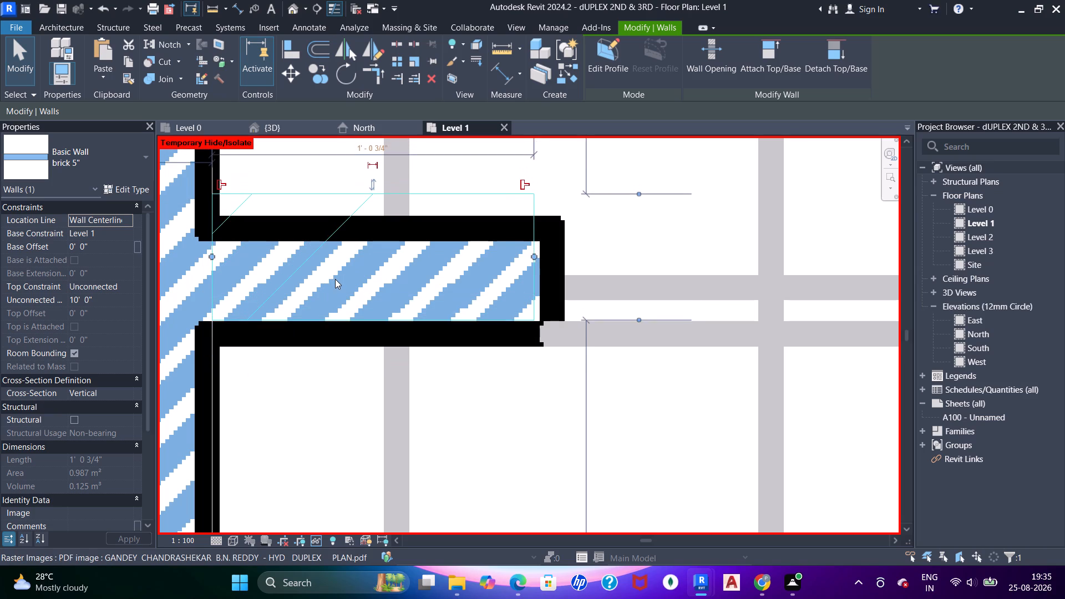
pyautogui.press('Down')
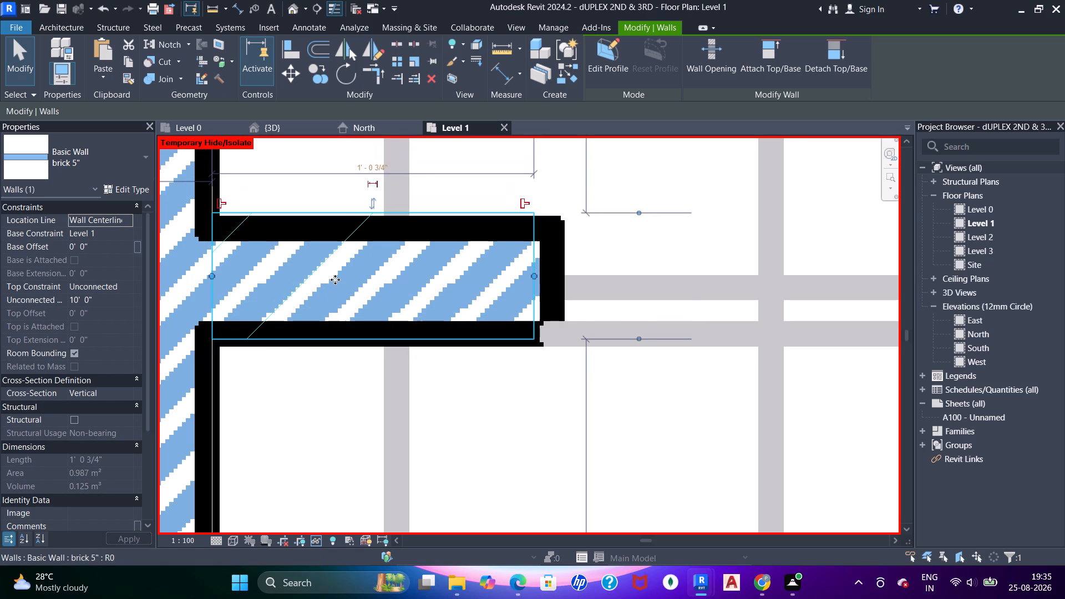
pyautogui.press('Down')
pyautogui.press('Down')
pyautogui.press('Down')
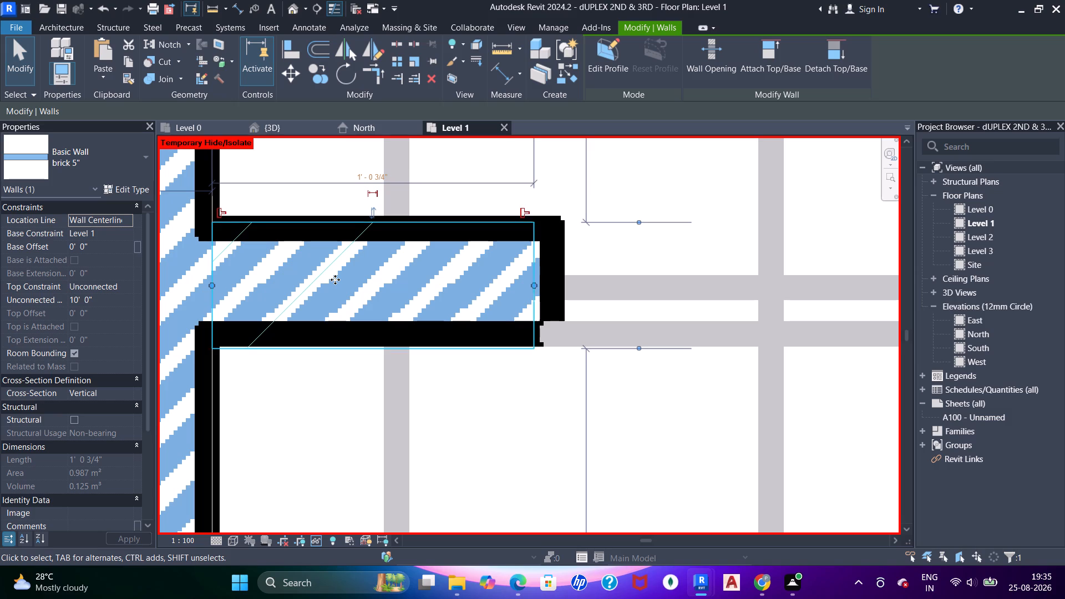
pyautogui.press('Down')
pyautogui.press('Down')
pyautogui.press('Down')
pyautogui.press('Down')
pyautogui.press('Down')
pyautogui.press('Down')
pyautogui.press('Down')
pyautogui.press('Down')
pyautogui.press('Down')
pyautogui.press('Down')
pyautogui.press('Down')
pyautogui.press('Down')
pyautogui.press('Down')
pyautogui.press('Down')
pyautogui.press('Up')
pyautogui.press('Up')
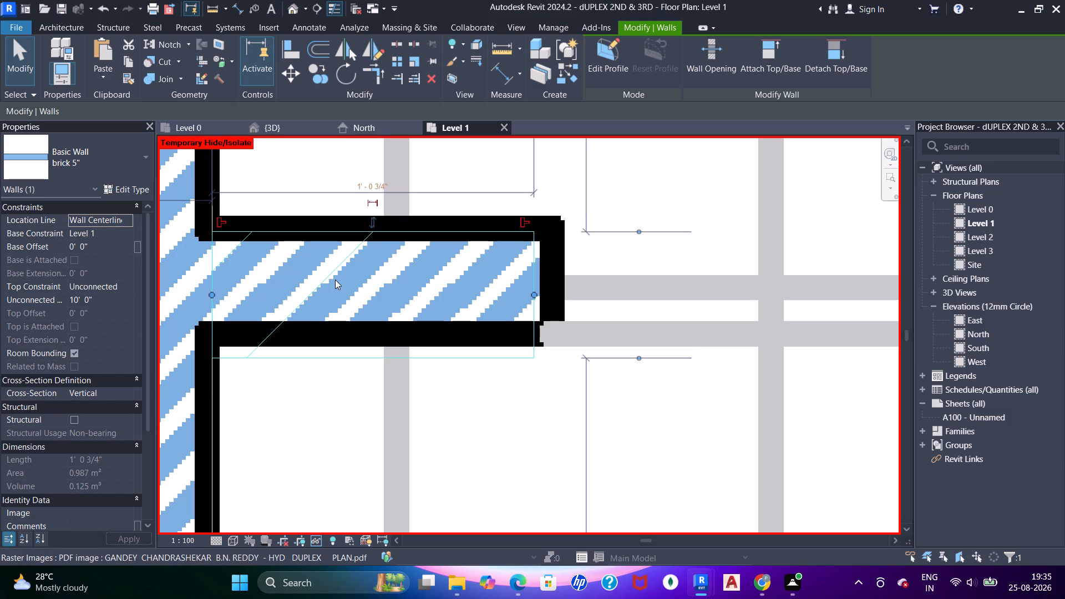
pyautogui.press('Up')
pyautogui.press('Up')
pyautogui.press('Up')
pyautogui.press('Up')
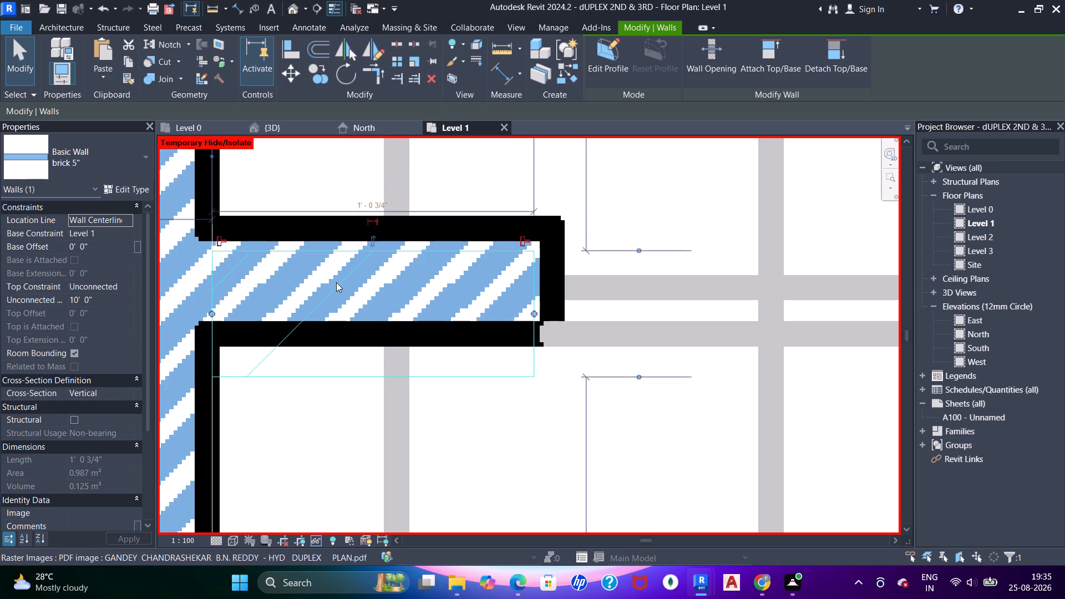
pyautogui.press('Up')
pyautogui.press('Up')
pyautogui.press('Up')
pyautogui.press('Up')
pyautogui.press('Up')
pyautogui.press('Up')
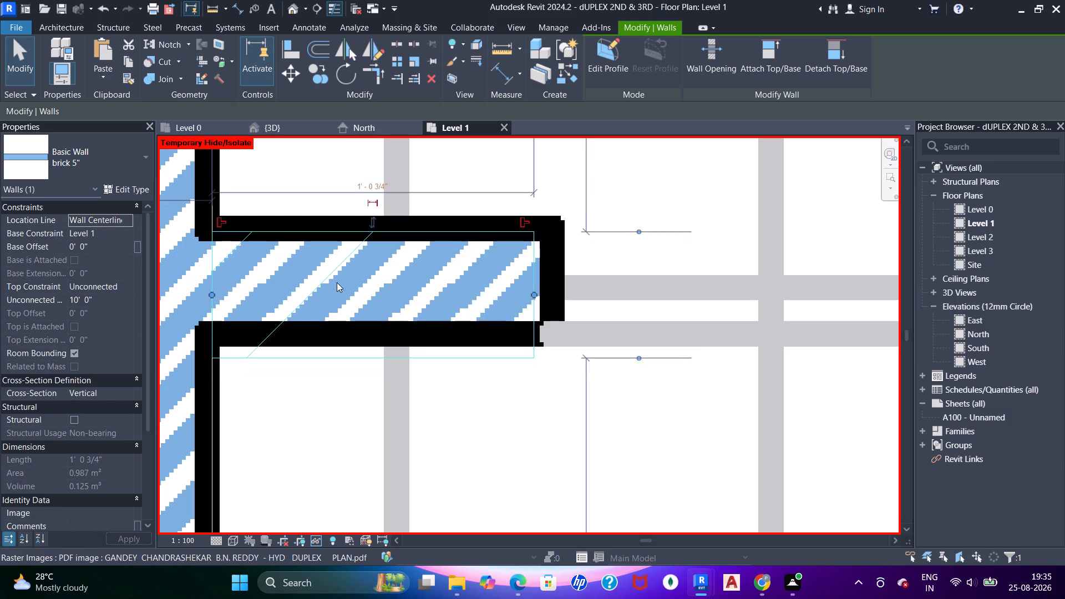
pyautogui.press('Up')
pyautogui.press('Up')
pyautogui.press('Up')
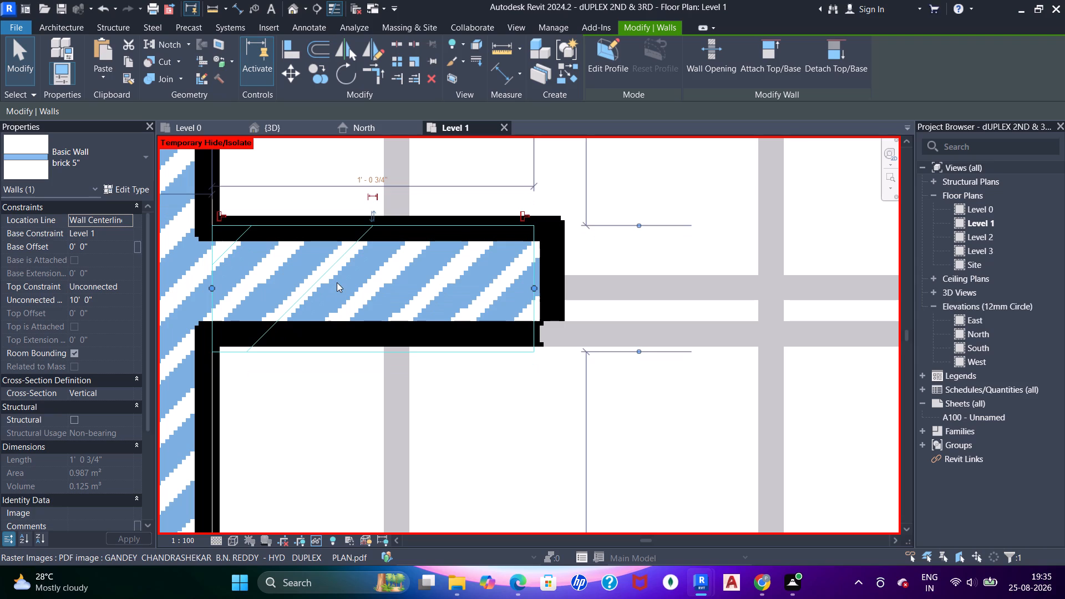
pyautogui.press('Up')
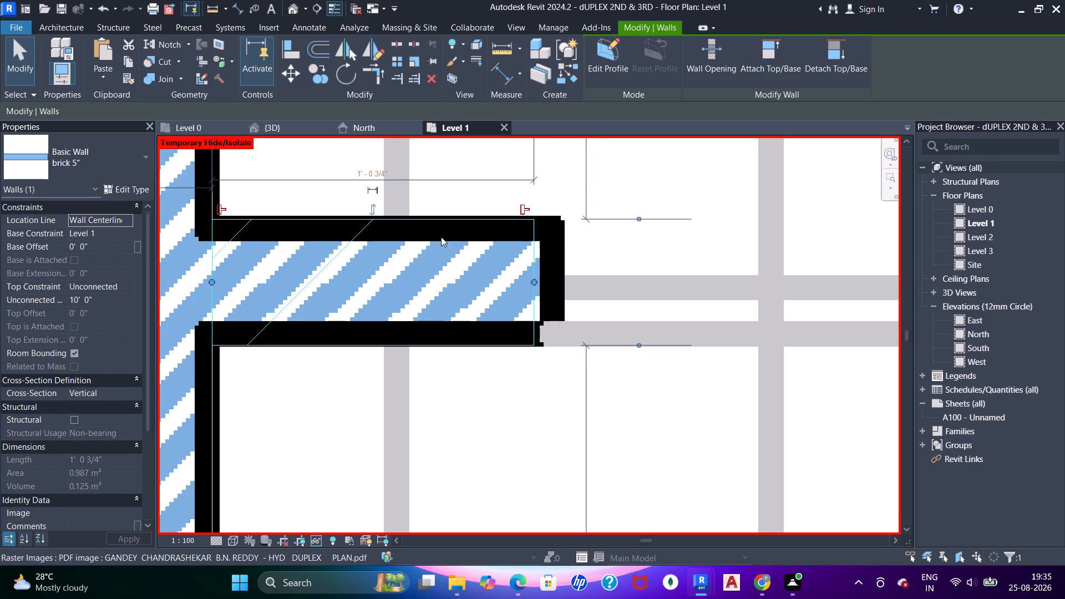
pyautogui.press('Escape')
pyautogui.press('Escape')
pyautogui.press('Escape')
# Extend the short wall's free end toward the end of the drawn stub, making it about 1'-1" long.
pyautogui.click(535, 255)
pyautogui.scroll(3, 537, 255)
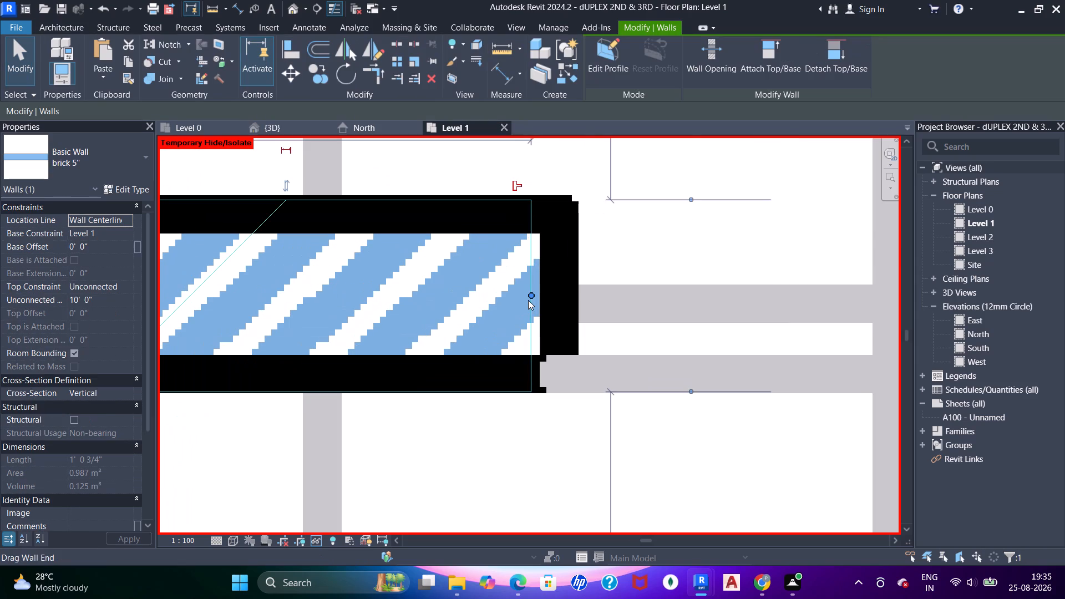
pyautogui.moveTo(531, 296); pyautogui.dragTo(545, 295)
pyautogui.scroll(-5, 537, 282)
pyautogui.moveTo(531, 291); pyautogui.dragTo(488, 270, button='middle')
pyautogui.press('Escape')
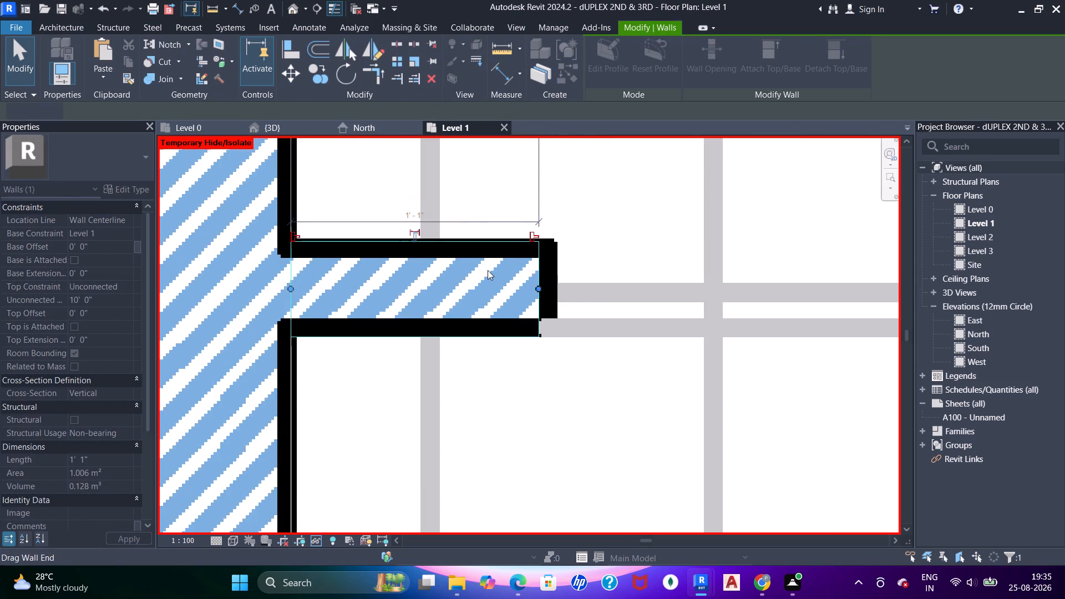
pyautogui.press('Escape')
# Check the short wall below the dress in shaded display, and return the plan to wireframe.
pyautogui.scroll(-4, 488, 270)
pyautogui.moveTo(475, 263); pyautogui.dragTo(448, 263, button='middle')
pyautogui.press('Escape')
pyautogui.write('sd')
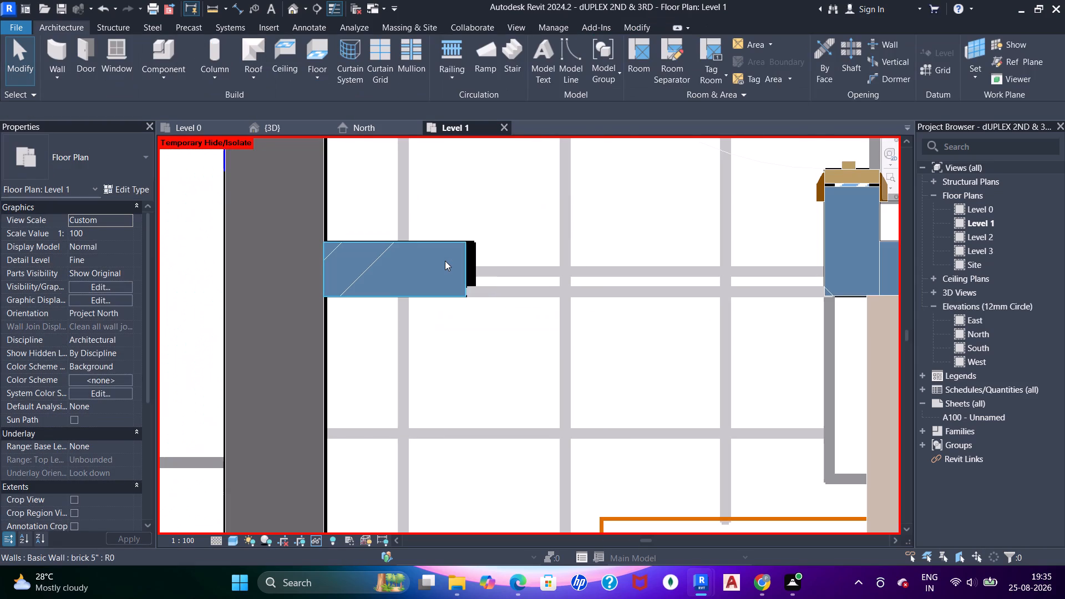
pyautogui.write('wf')
pyautogui.scroll(-3, 445, 243)
pyautogui.moveTo(451, 252); pyautogui.dragTo(383, 264, button='middle')
pyautogui.press('Escape')
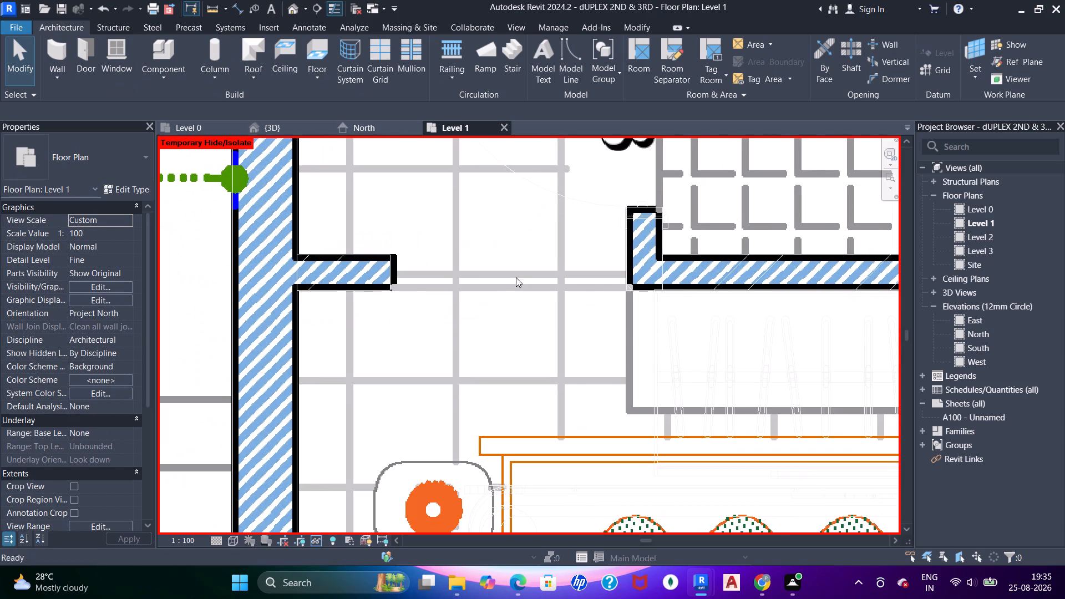
# Examine the walls around the dress, wash room and lift against the underlying floor plan image.
pyautogui.click(665, 262)
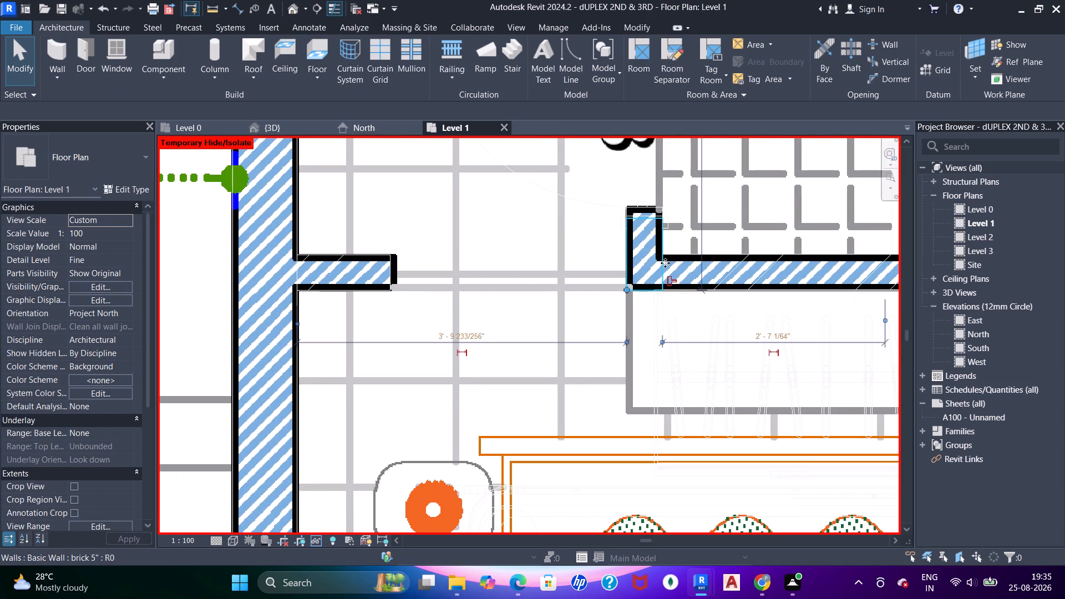
pyautogui.press('Escape')
pyautogui.scroll(5, 649, 243)
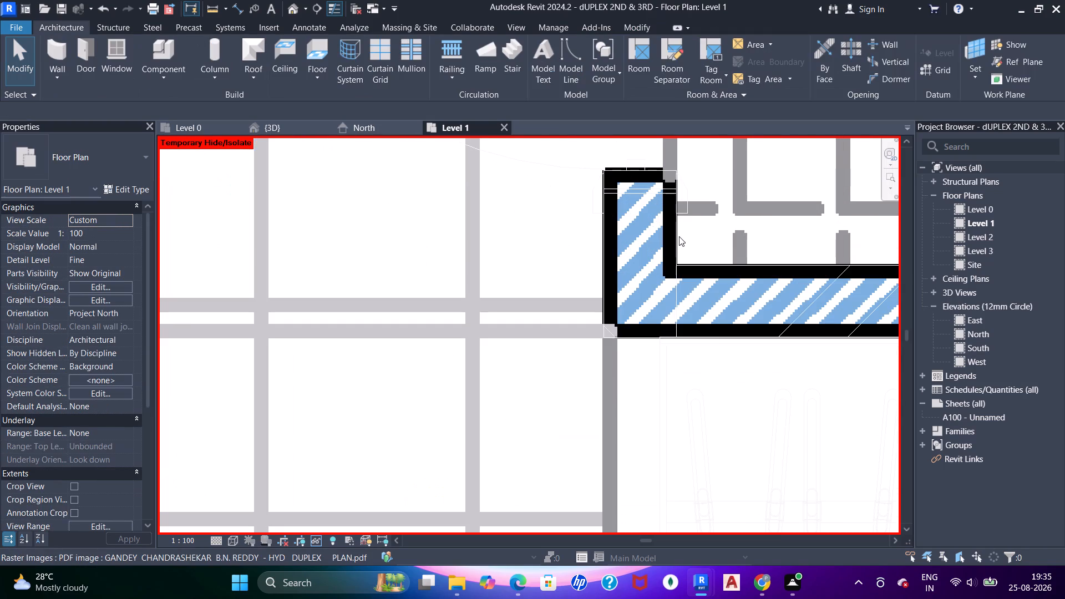
pyautogui.click(677, 240)
pyautogui.scroll(-4, 674, 240)
pyautogui.moveTo(611, 183); pyautogui.dragTo(555, 324, button='middle')
pyautogui.scroll(-4, 549, 288)
pyautogui.moveTo(510, 352); pyautogui.dragTo(496, 332, button='middle')
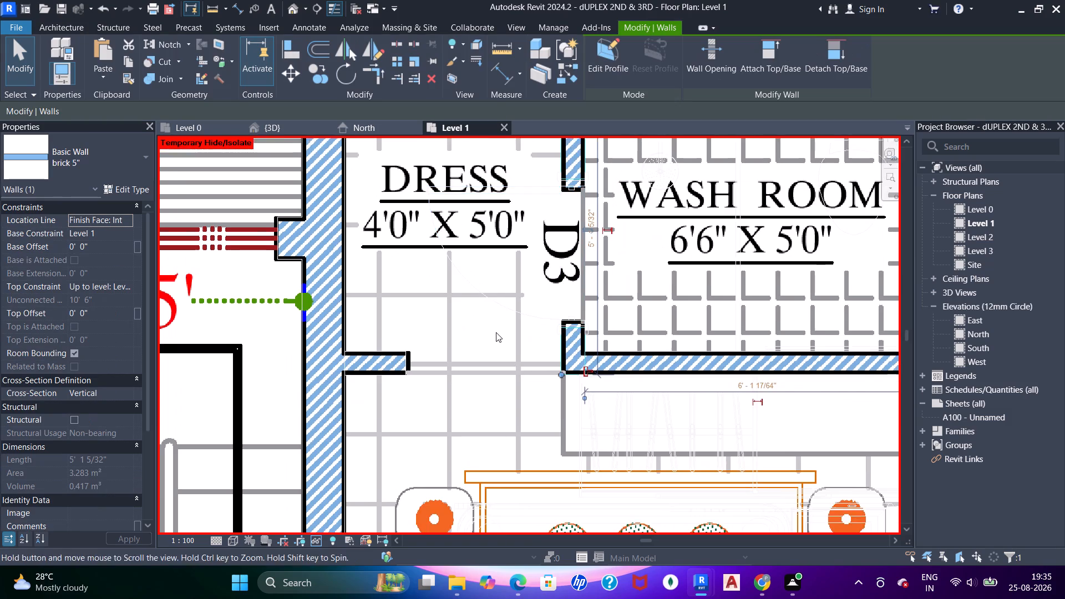
pyautogui.moveTo(496, 332); pyautogui.dragTo(495, 336, button='middle')
pyautogui.press('Escape')
pyautogui.scroll(-5, 459, 311)
pyautogui.moveTo(465, 336); pyautogui.dragTo(460, 295, button='middle')
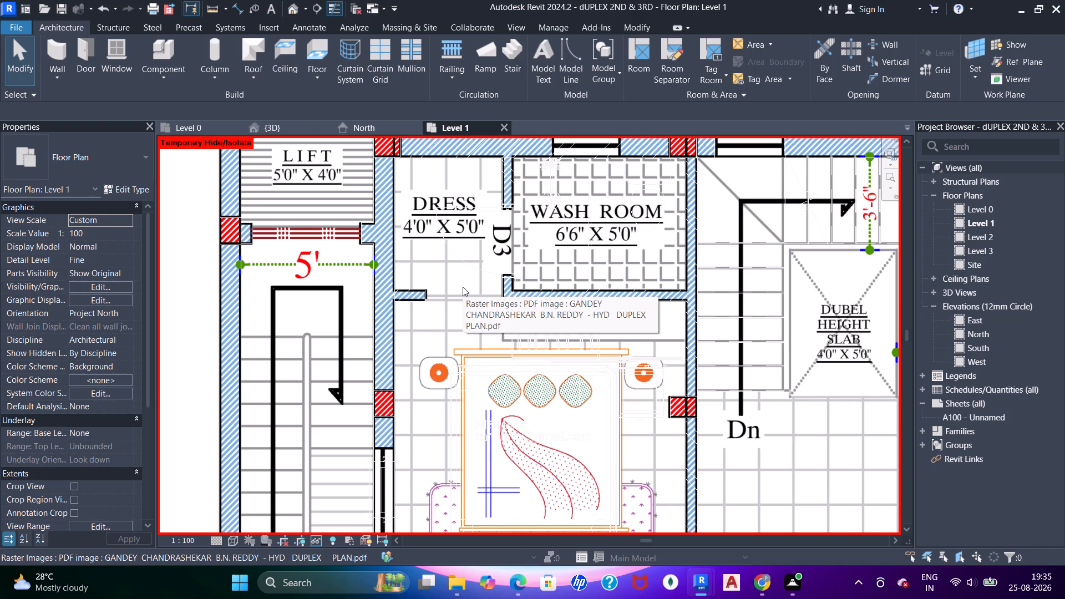
pyautogui.moveTo(527, 226); pyautogui.dragTo(516, 270, button='middle')
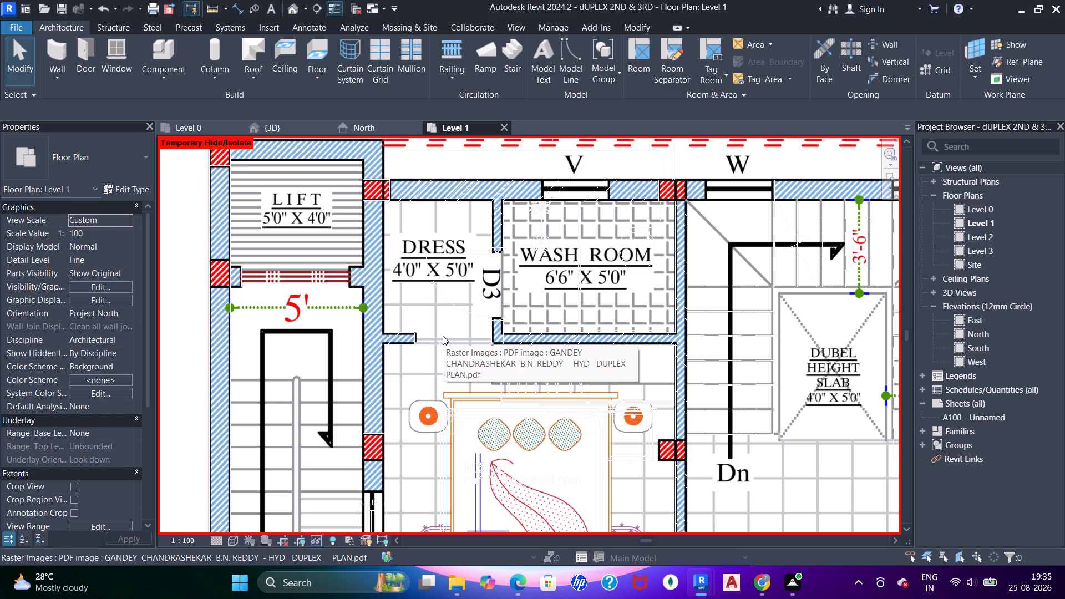
pyautogui.moveTo(417, 312); pyautogui.dragTo(423, 334, button='middle')
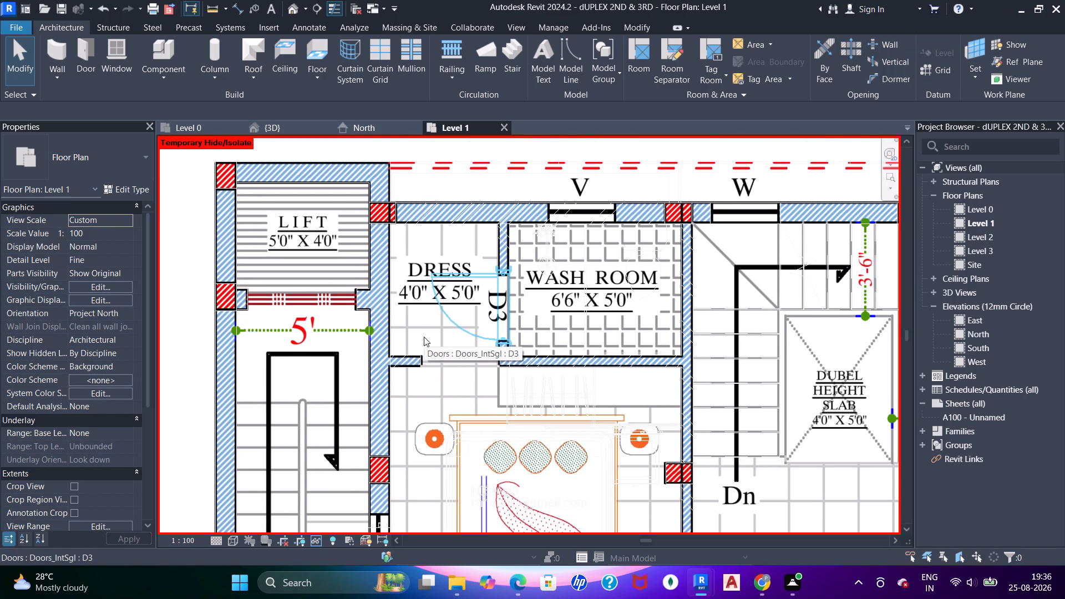
pyautogui.moveTo(446, 370); pyautogui.dragTo(466, 297, button='middle')
pyautogui.press('Escape')
pyautogui.moveTo(447, 337); pyautogui.dragTo(432, 405, button='middle')
pyautogui.press('Escape')
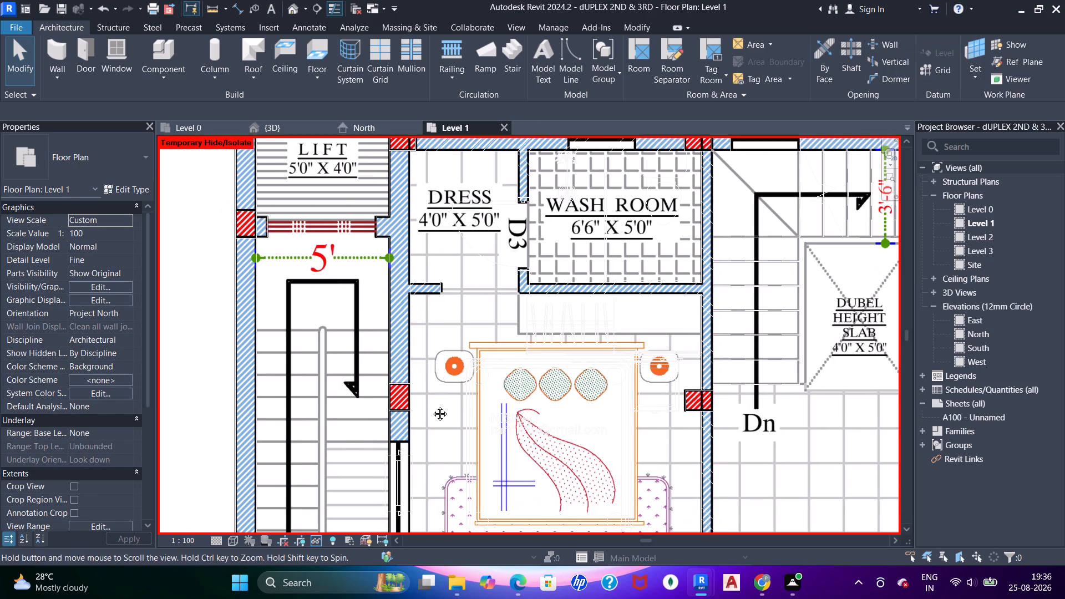
pyautogui.moveTo(432, 405); pyautogui.dragTo(429, 418, button='middle')
pyautogui.moveTo(358, 341); pyautogui.dragTo(381, 384, button='middle')
pyautogui.scroll(4, 420, 309)
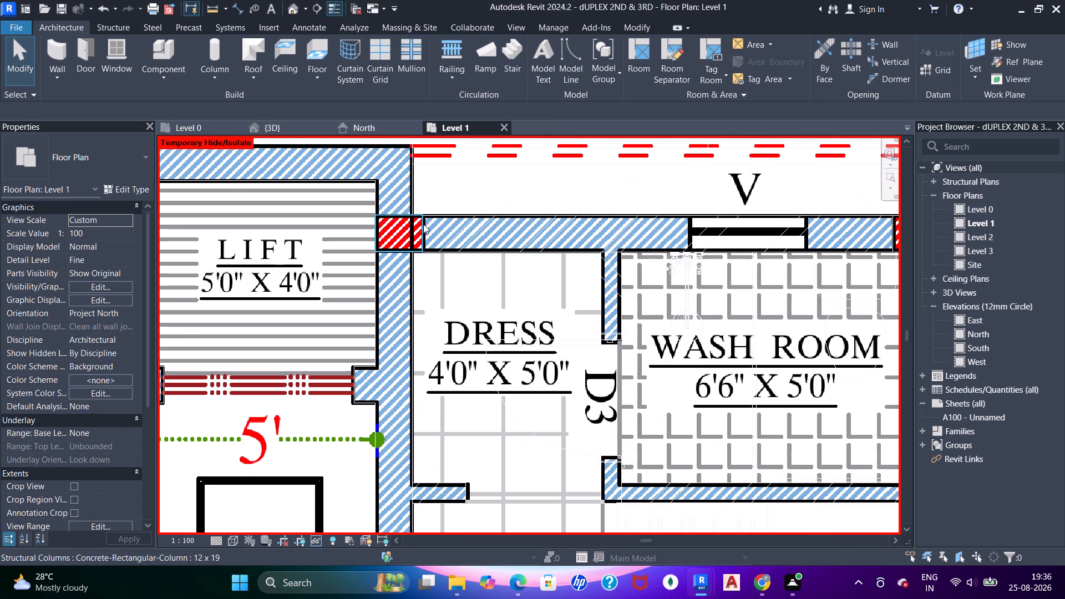
pyautogui.click(438, 222)
pyautogui.press('Escape')
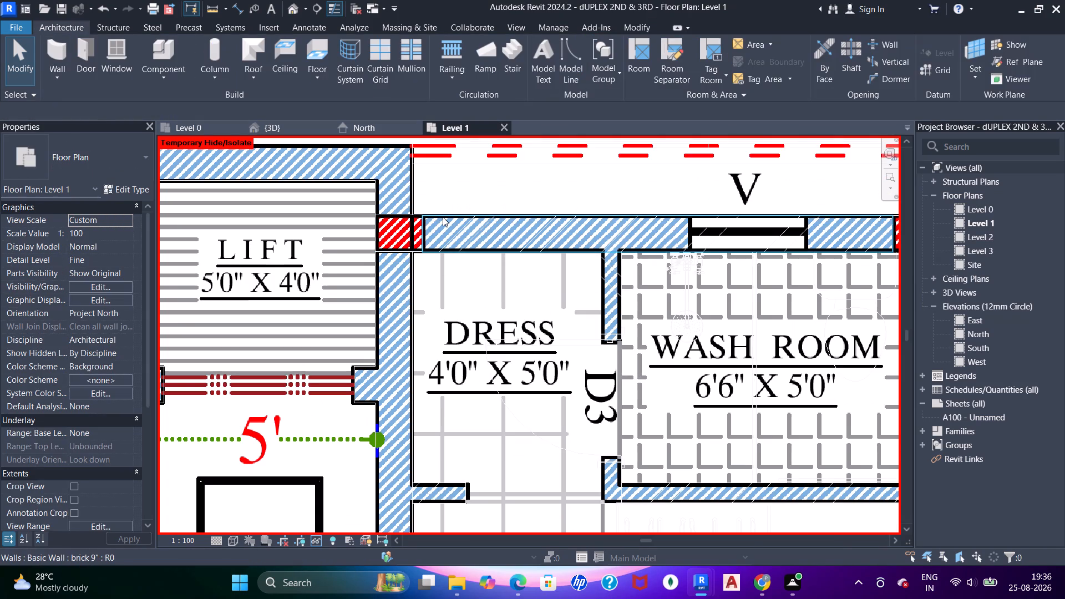
pyautogui.scroll(-5, 443, 219)
pyautogui.moveTo(481, 332); pyautogui.dragTo(447, 286, button='middle')
pyautogui.press('Escape')
pyautogui.press('Escape')
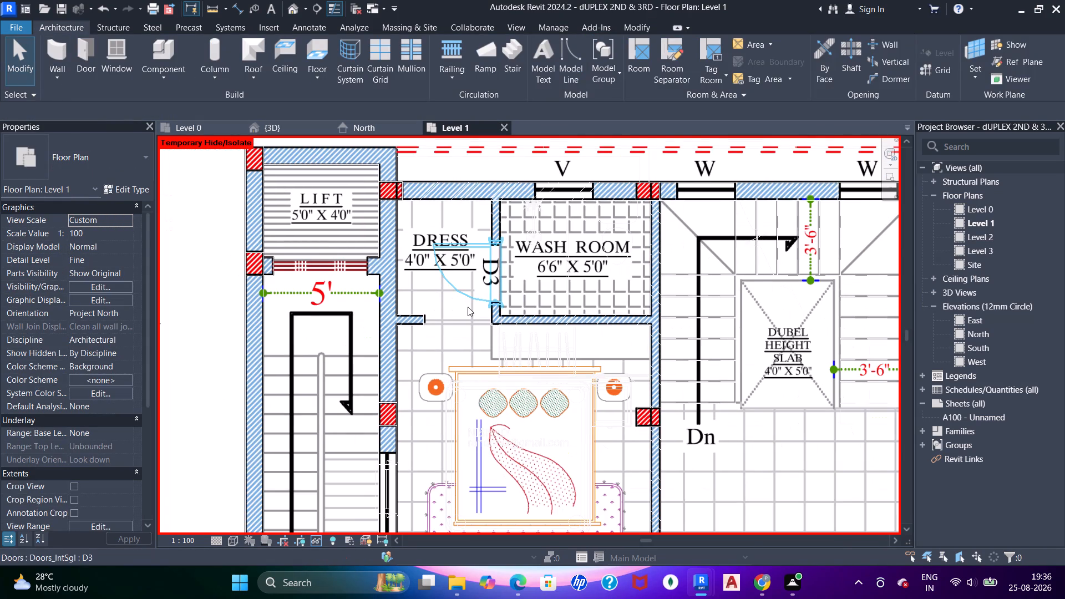
# Switch the Level 1 plan to shaded display.
pyautogui.press('s')
pyautogui.press('d')
# Examine the third floor plan's rooms in shaded display for walls and openings that are still unmodelled, including the balcony and family lounge.
pyautogui.scroll(-4, 468, 307)
pyautogui.moveTo(496, 347); pyautogui.dragTo(439, 243, button='middle')
pyautogui.scroll(-4, 525, 256)
pyautogui.moveTo(557, 291); pyautogui.dragTo(543, 230, button='middle')
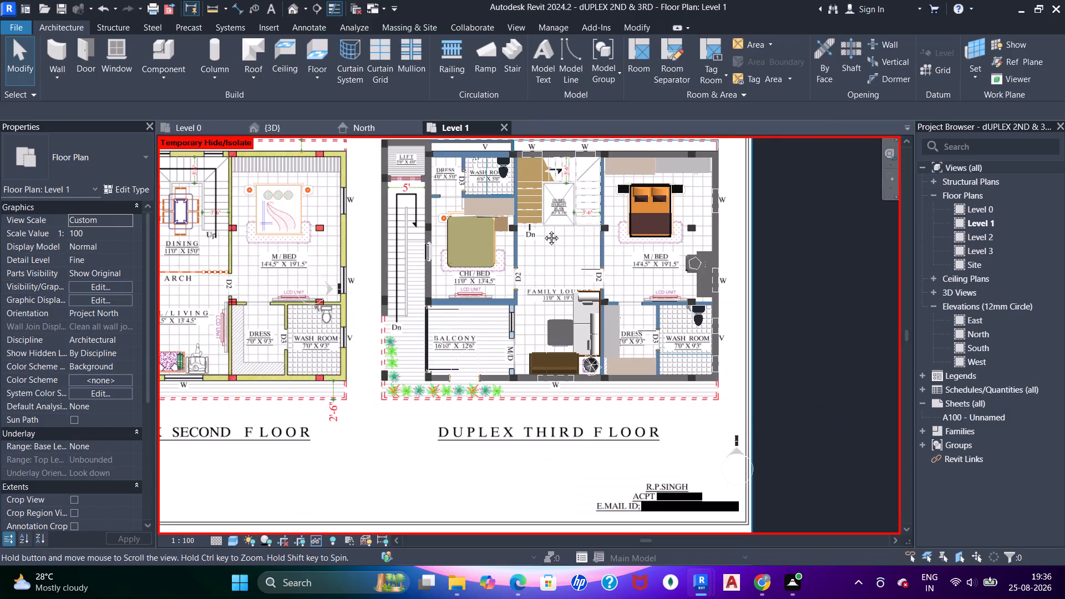
pyautogui.moveTo(543, 230); pyautogui.dragTo(544, 217, button='middle')
pyautogui.scroll(5, 544, 217)
pyautogui.scroll(6, 502, 282)
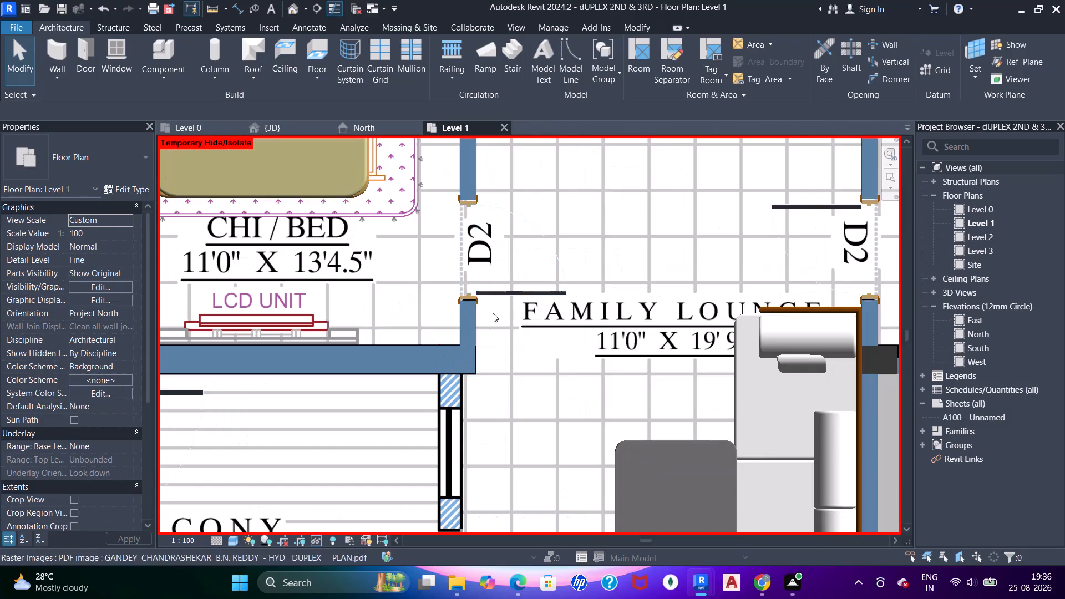
pyautogui.scroll(-5, 444, 408)
pyautogui.moveTo(451, 408); pyautogui.dragTo(468, 241, button='middle')
pyautogui.scroll(2, 468, 241)
pyautogui.middleClick(468, 241)
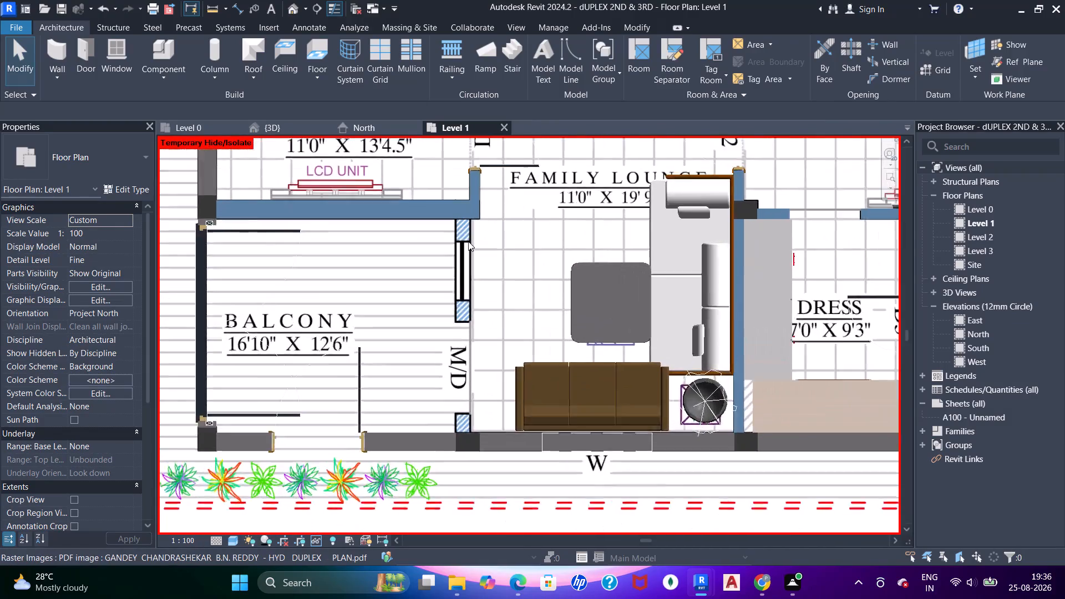
pyautogui.scroll(2, 468, 241)
pyautogui.scroll(-2, 470, 226)
pyautogui.moveTo(470, 227); pyautogui.dragTo(481, 252, button='middle')
pyautogui.scroll(-3, 483, 252)
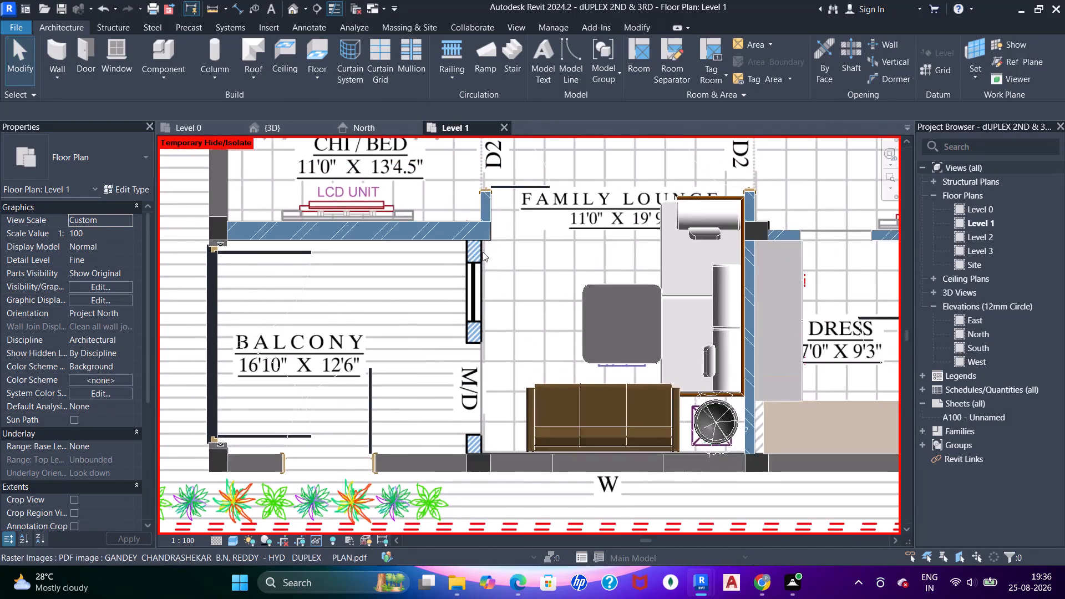
pyautogui.scroll(-1, 483, 252)
pyautogui.moveTo(511, 231); pyautogui.dragTo(466, 335, button='middle')
pyautogui.moveTo(528, 284); pyautogui.dragTo(491, 311, button='middle')
pyautogui.scroll(5, 727, 387)
pyautogui.scroll(-7, 717, 364)
pyautogui.moveTo(461, 262); pyautogui.dragTo(435, 357, button='middle')
pyautogui.scroll(4, 552, 306)
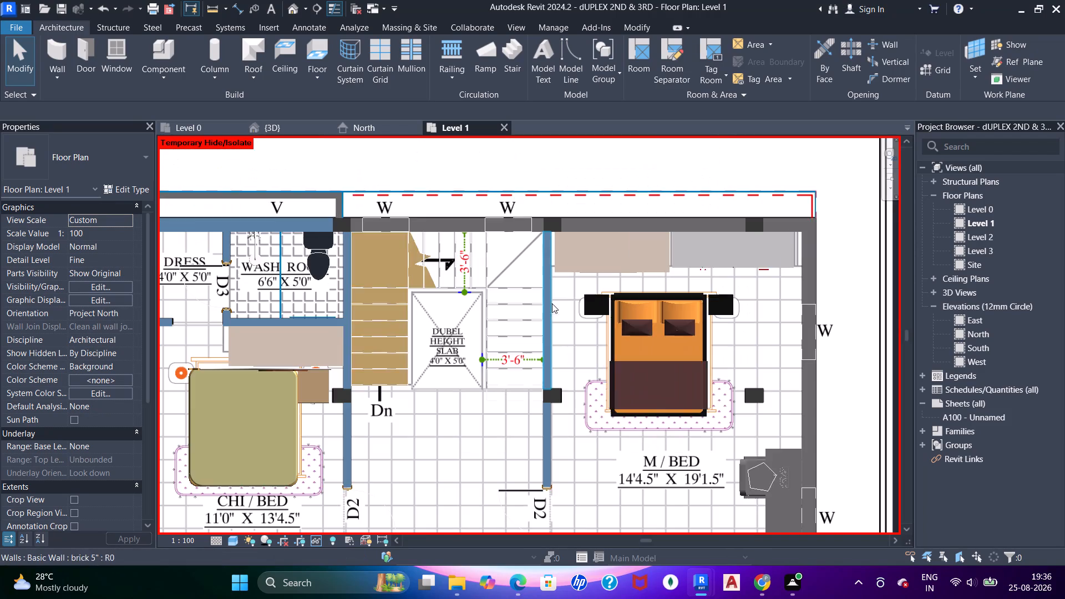
pyautogui.scroll(-4, 520, 282)
pyautogui.moveTo(491, 320); pyautogui.dragTo(493, 252, button='middle')
pyautogui.scroll(3, 491, 310)
# Switch the plan to wireframe and examine the drawn wall, window and M/D opening between the balcony and family lounge.
pyautogui.press('s')
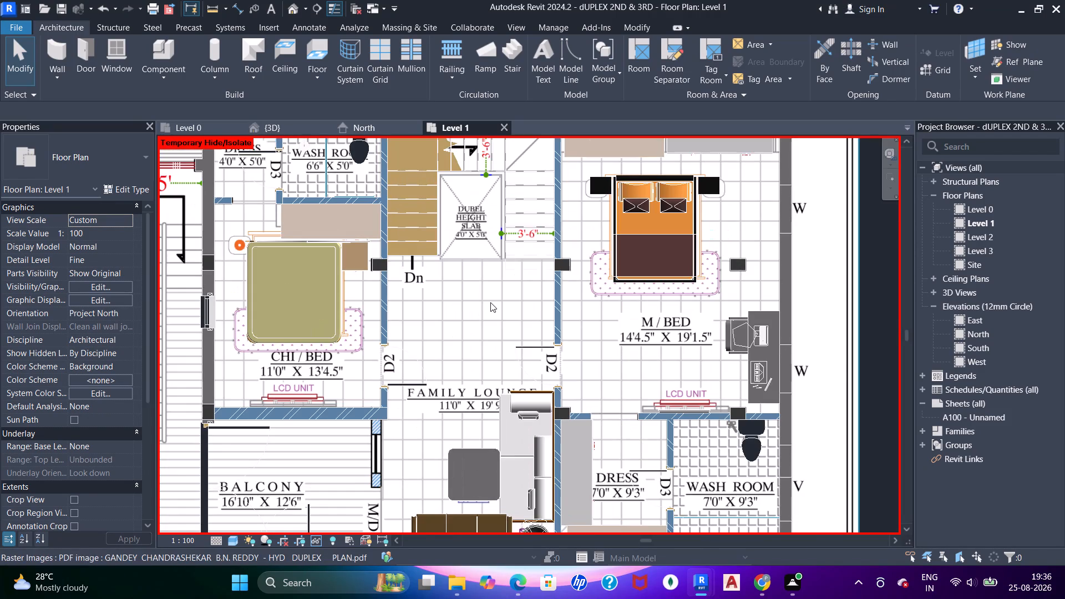
pyautogui.press('Escape')
pyautogui.press('Escape')
pyautogui.moveTo(460, 359); pyautogui.dragTo(496, 262, button='middle')
pyautogui.press('w')
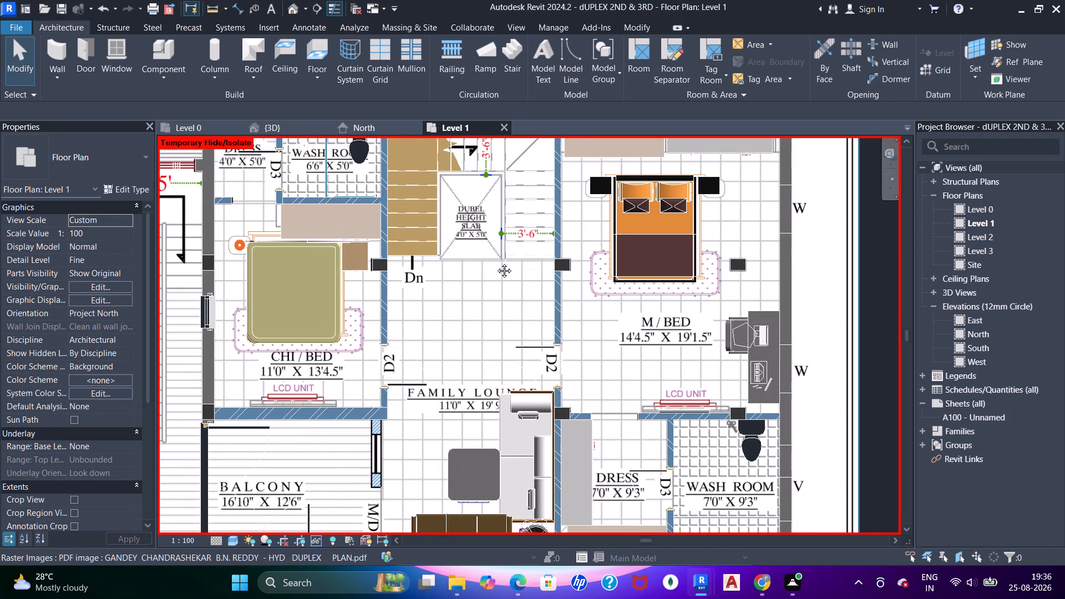
pyautogui.moveTo(496, 262); pyautogui.dragTo(498, 256, button='middle')
pyautogui.press('f')
pyautogui.press('Escape')
pyautogui.moveTo(394, 314); pyautogui.dragTo(417, 251, button='middle')
pyautogui.scroll(5, 450, 334)
pyautogui.press('Escape')
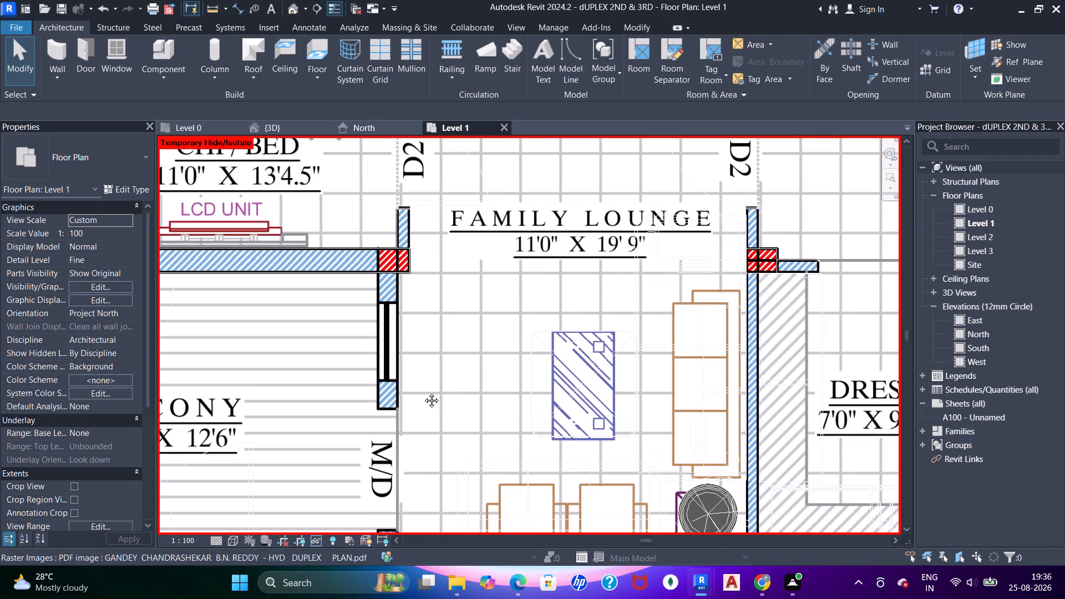
pyautogui.moveTo(423, 392); pyautogui.dragTo(460, 255, button='middle')
pyautogui.press('w')
pyautogui.scroll(-3, 447, 281)
pyautogui.press('f')
pyautogui.moveTo(444, 279); pyautogui.dragTo(449, 298, button='middle')
pyautogui.scroll(1, 432, 308)
pyautogui.press('Escape')
pyautogui.press('Escape')
pyautogui.press('Escape')
pyautogui.press('Escape')
pyautogui.moveTo(429, 292); pyautogui.dragTo(433, 263, button='middle')
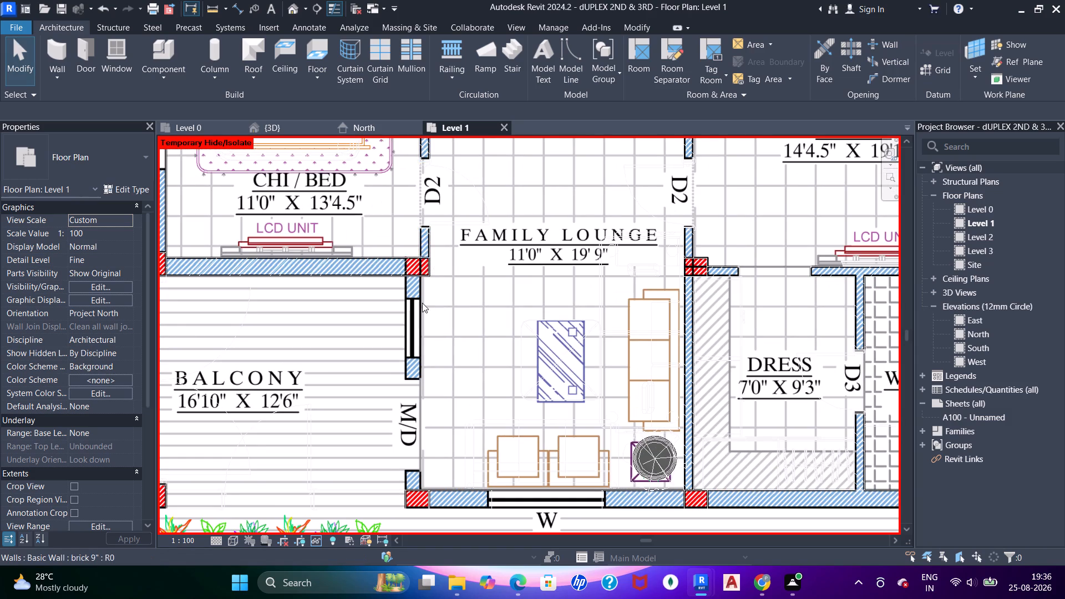
pyautogui.moveTo(421, 308); pyautogui.dragTo(474, 235, button='middle')
pyautogui.scroll(5, 469, 235)
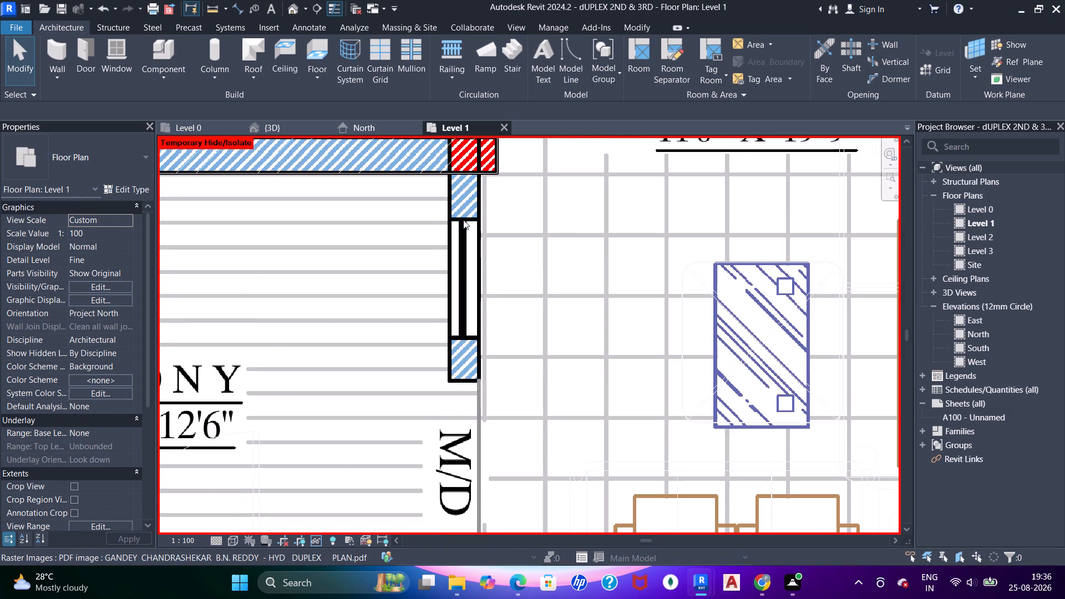
pyautogui.scroll(-2, 463, 220)
pyautogui.moveTo(464, 218); pyautogui.dragTo(466, 241, button='middle')
pyautogui.scroll(2, 466, 250)
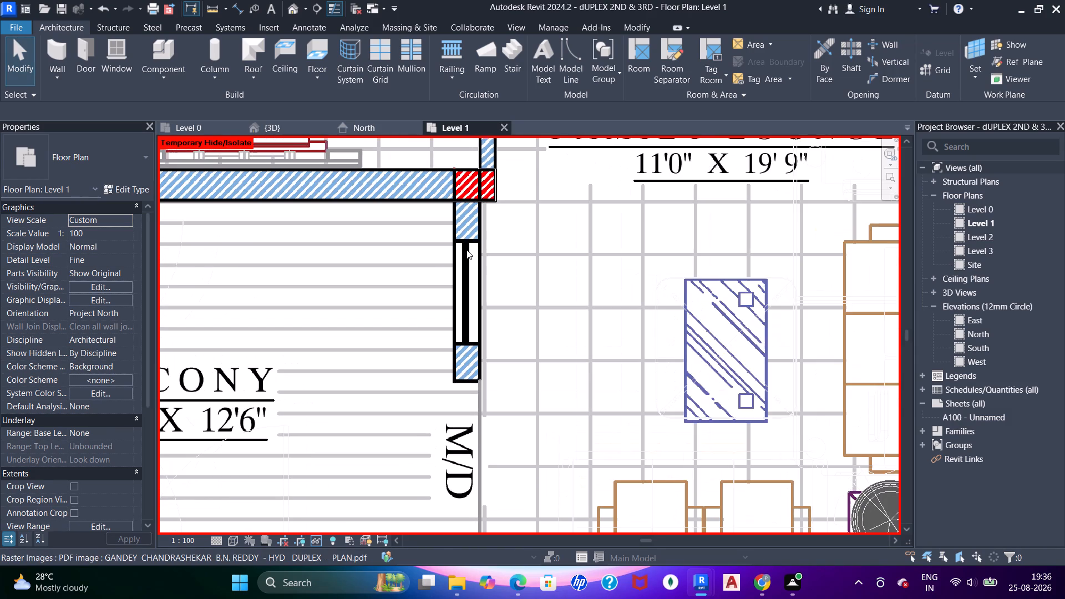
pyautogui.scroll(-5, 468, 255)
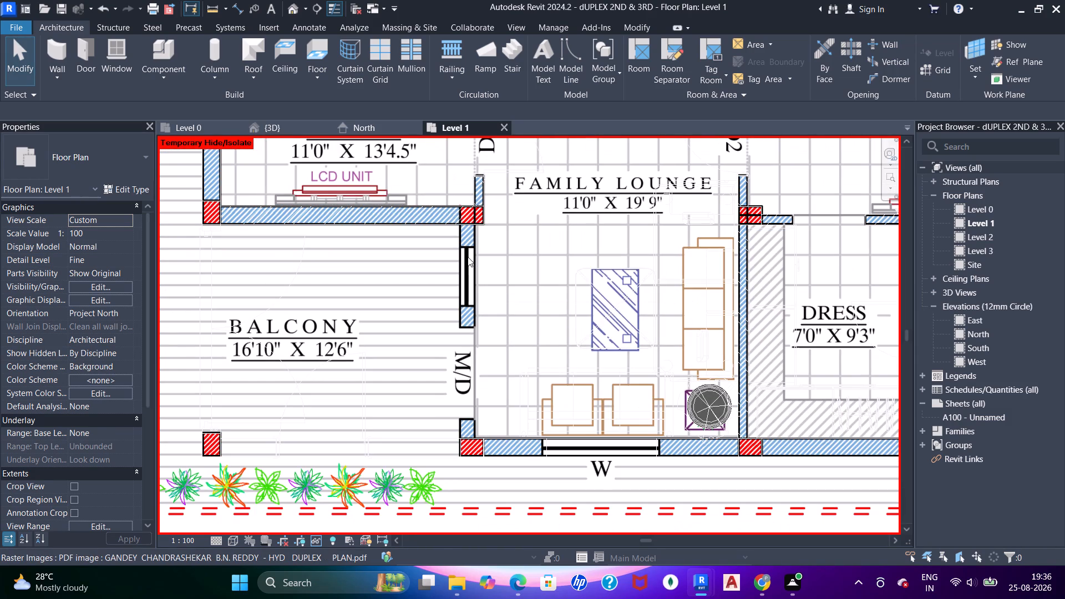
pyautogui.scroll(3, 468, 257)
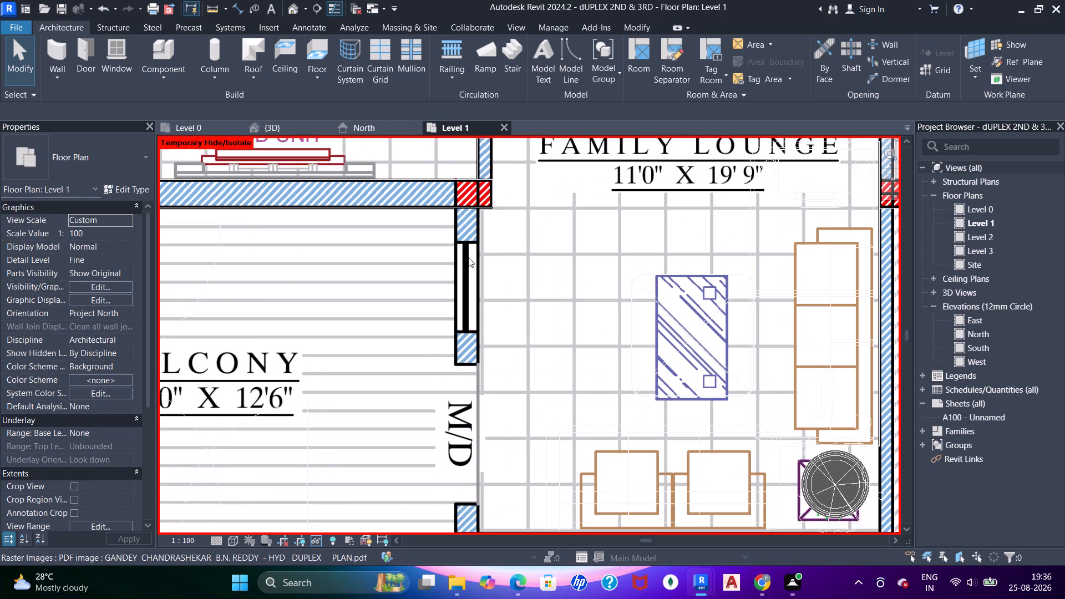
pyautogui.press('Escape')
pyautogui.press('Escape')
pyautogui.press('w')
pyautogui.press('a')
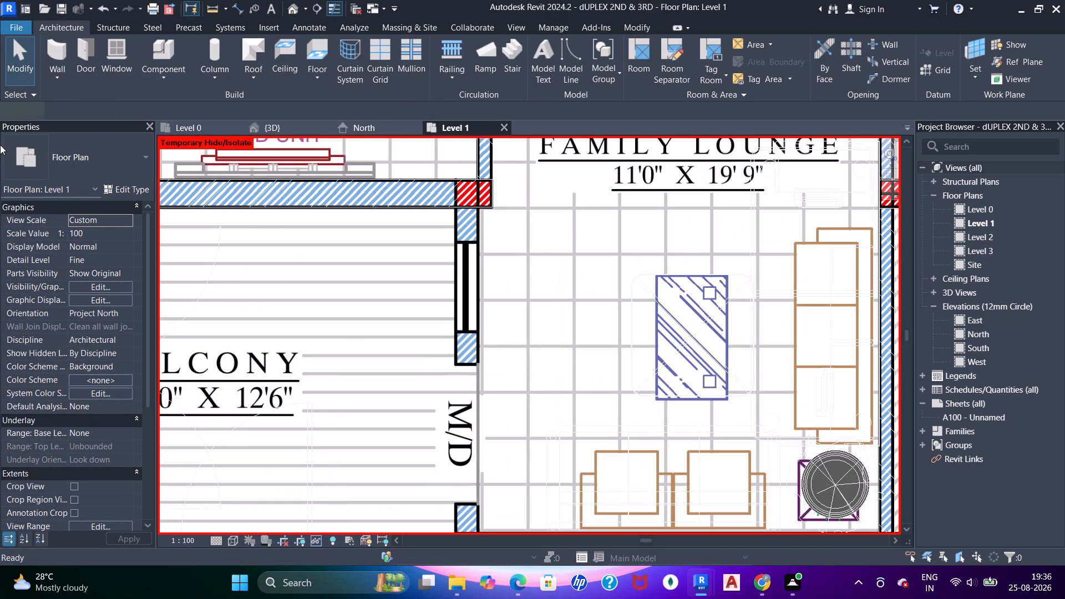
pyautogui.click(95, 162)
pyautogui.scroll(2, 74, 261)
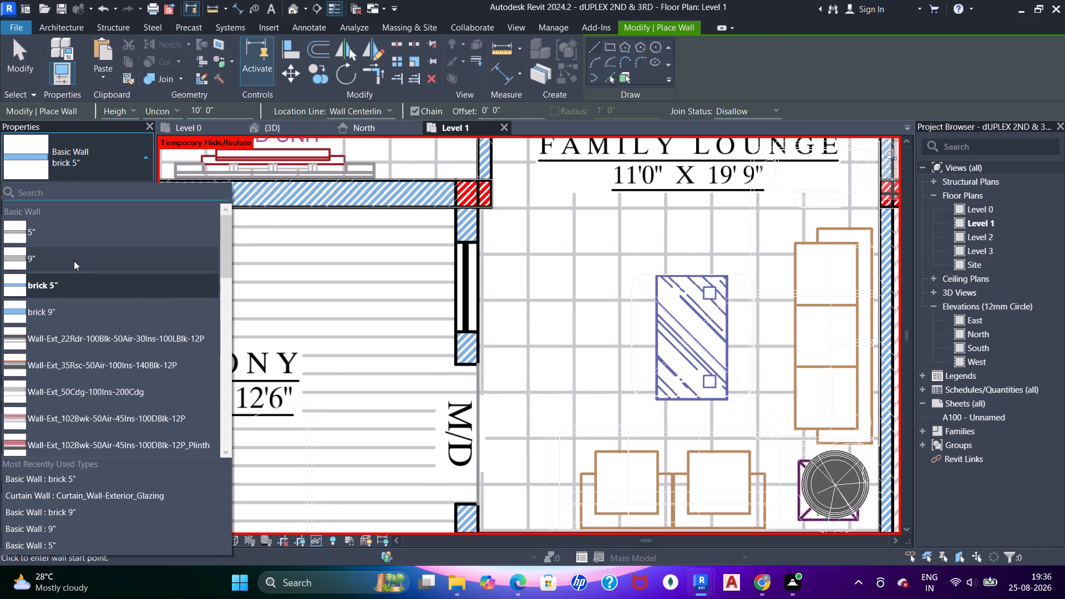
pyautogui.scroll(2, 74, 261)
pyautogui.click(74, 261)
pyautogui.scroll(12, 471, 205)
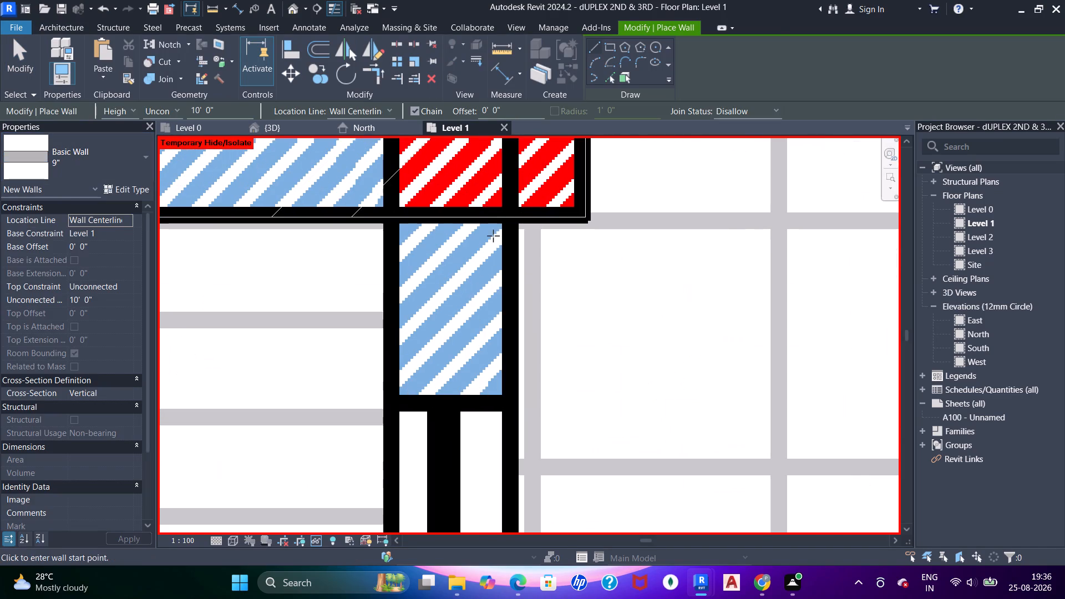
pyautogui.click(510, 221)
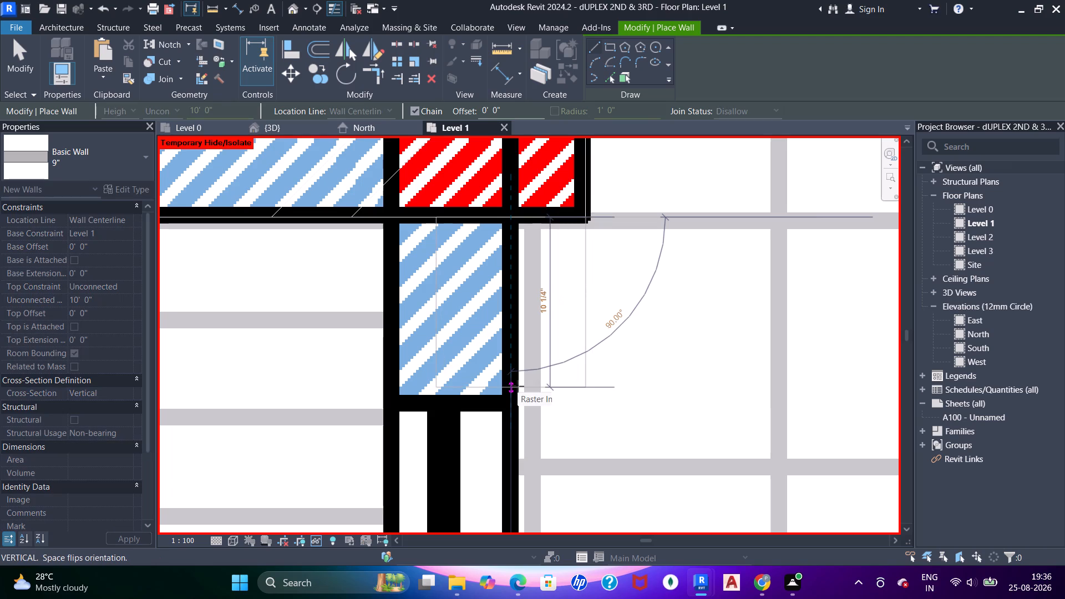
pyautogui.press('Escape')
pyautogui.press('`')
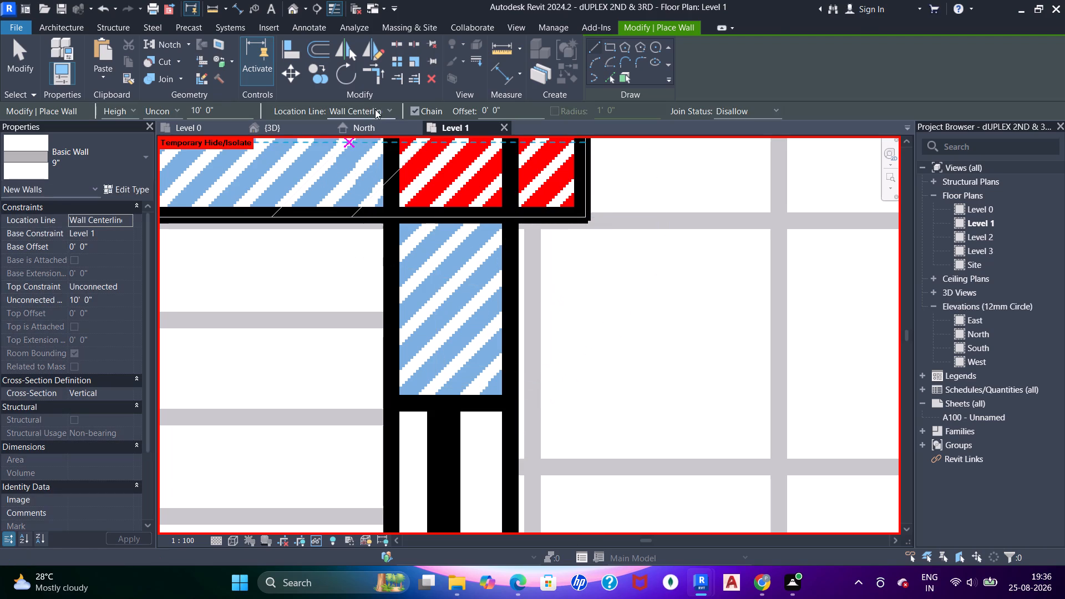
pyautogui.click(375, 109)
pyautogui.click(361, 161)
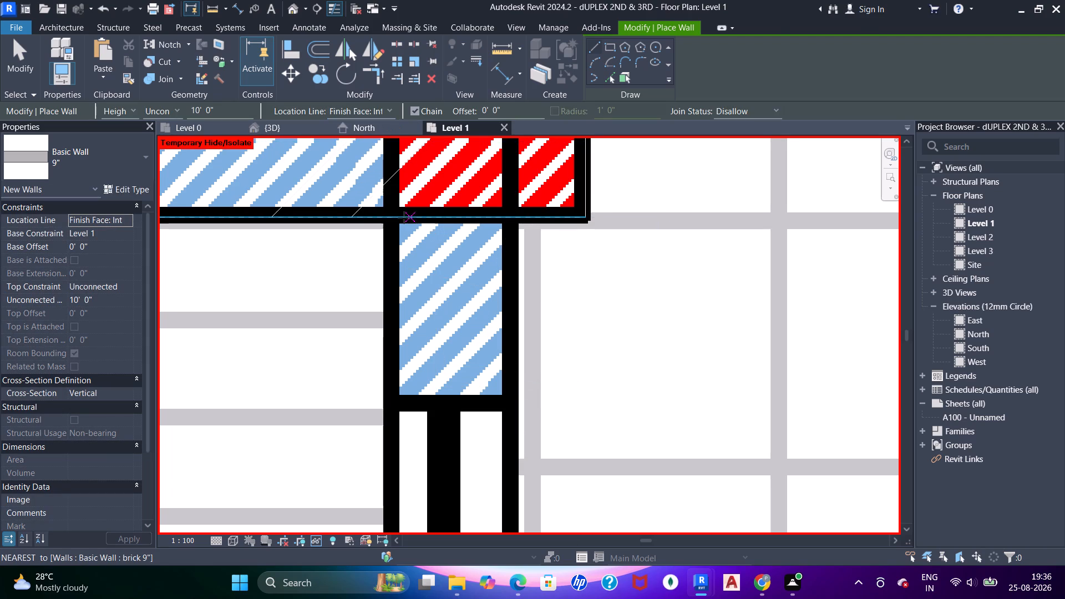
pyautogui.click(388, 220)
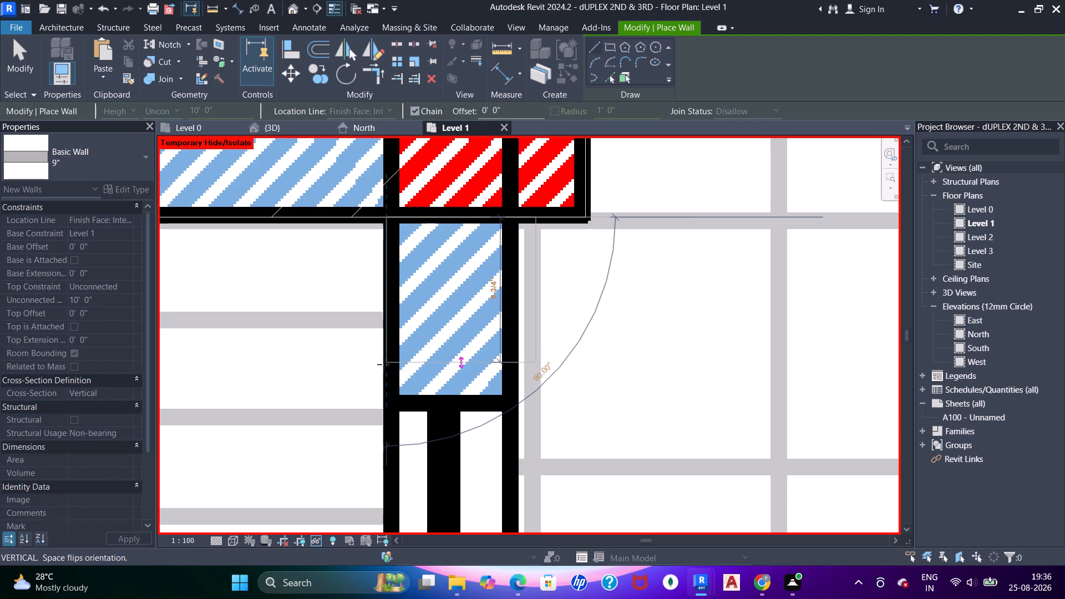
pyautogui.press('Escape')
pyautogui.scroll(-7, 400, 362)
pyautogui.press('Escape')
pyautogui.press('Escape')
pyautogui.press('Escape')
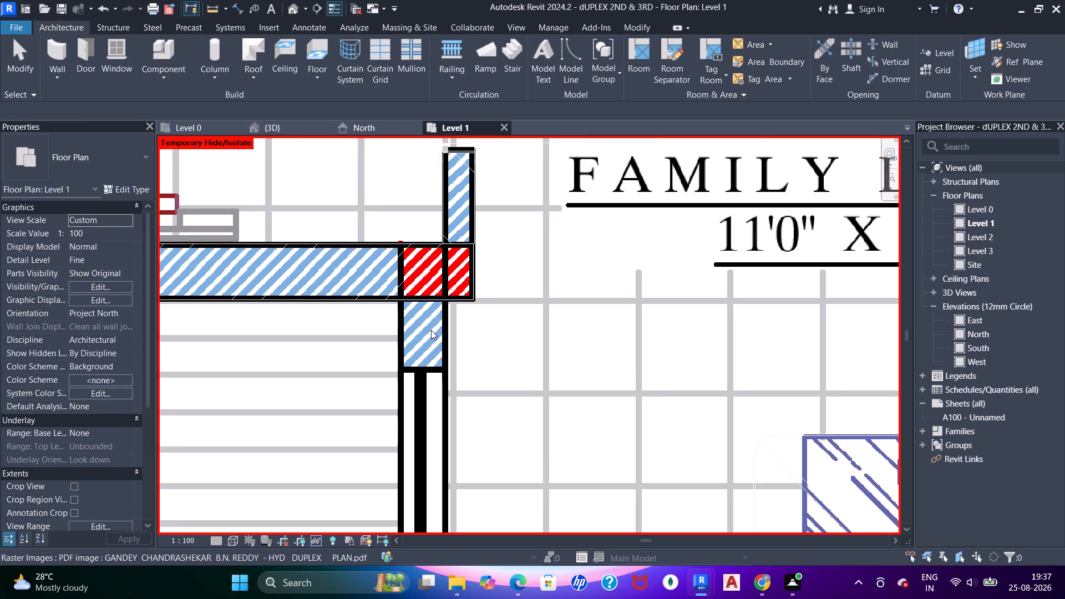
# Check the wall line between the balcony and family lounge in shaded display, and return the plan to wireframe.
pyautogui.press('s')
pyautogui.press('d')
pyautogui.write('sd')
pyautogui.scroll(-4, 430, 330)
pyautogui.moveTo(435, 348); pyautogui.dragTo(435, 246, button='middle')
pyautogui.scroll(-4, 435, 246)
pyautogui.moveTo(448, 304); pyautogui.dragTo(440, 245, button='middle')
pyautogui.scroll(1, 440, 245)
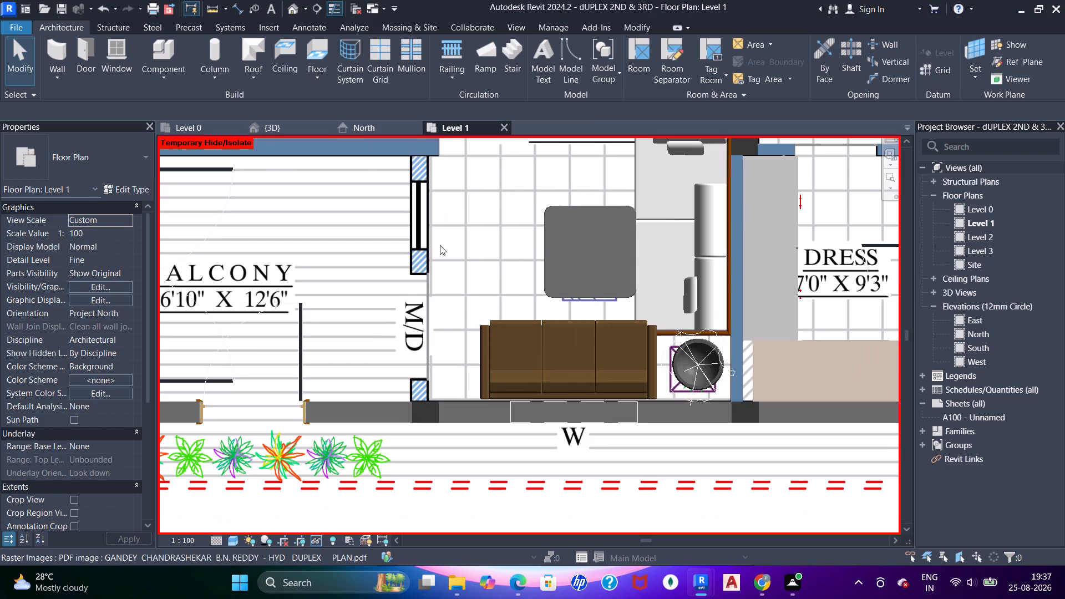
pyautogui.scroll(1, 440, 245)
pyautogui.press('Escape')
pyautogui.press('Escape')
pyautogui.write('wf')
pyautogui.moveTo(438, 222); pyautogui.dragTo(437, 248, button='middle')
pyautogui.press('Escape')
pyautogui.press('Escape')
pyautogui.press('Escape')
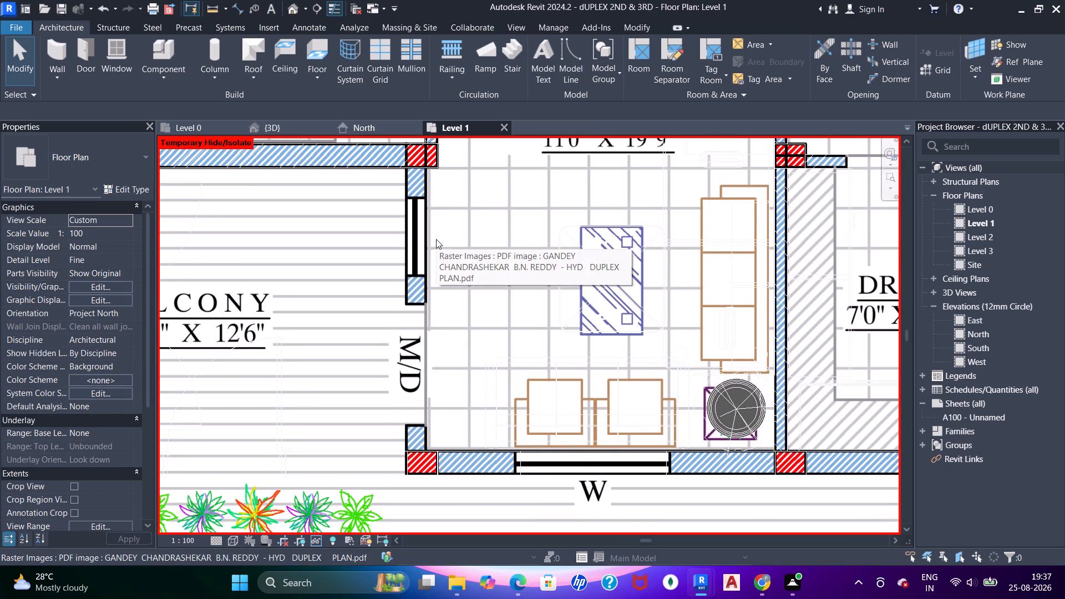
pyautogui.press('Escape')
pyautogui.press('Escape')
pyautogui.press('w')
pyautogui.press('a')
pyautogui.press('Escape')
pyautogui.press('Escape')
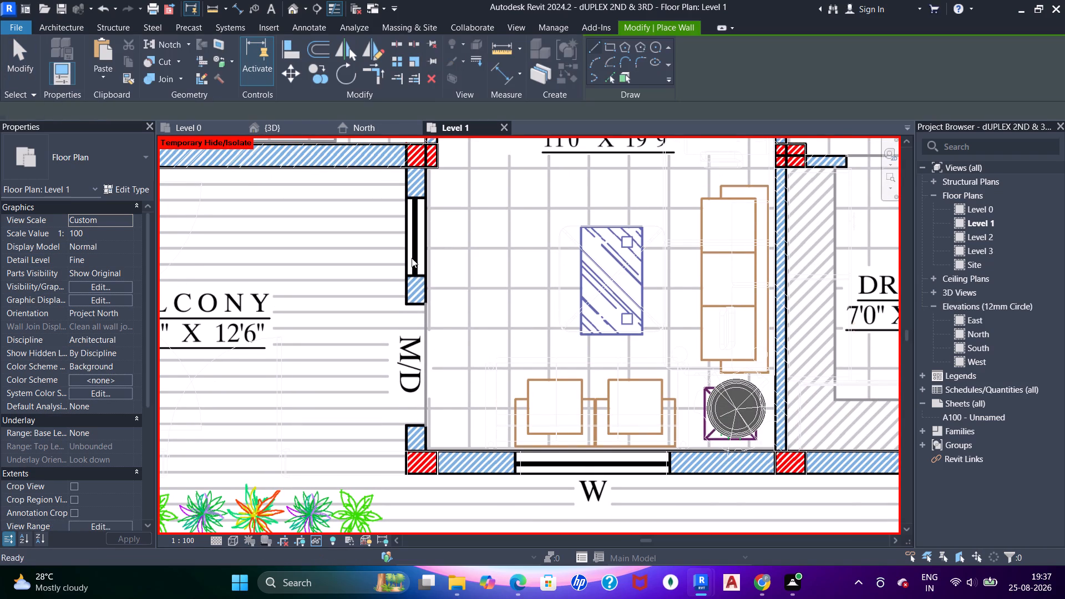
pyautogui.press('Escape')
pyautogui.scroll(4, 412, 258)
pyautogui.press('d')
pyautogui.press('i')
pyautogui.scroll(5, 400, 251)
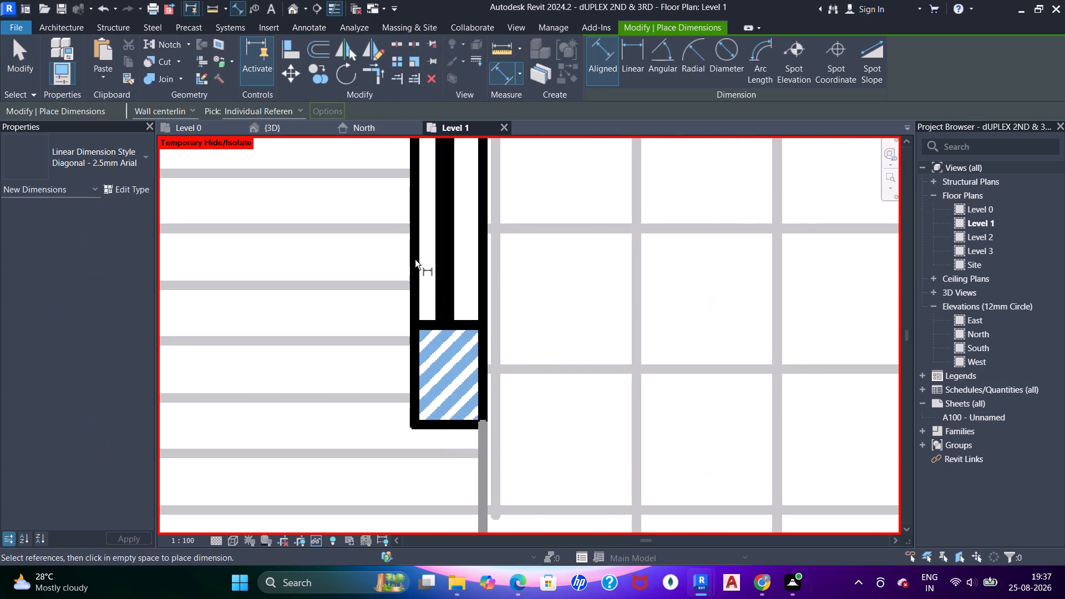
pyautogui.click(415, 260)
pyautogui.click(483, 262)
# Compare the second floor drawing's window and M/D openings with the balcony and family lounge wall on the third floor.
pyautogui.scroll(-7, 483, 262)
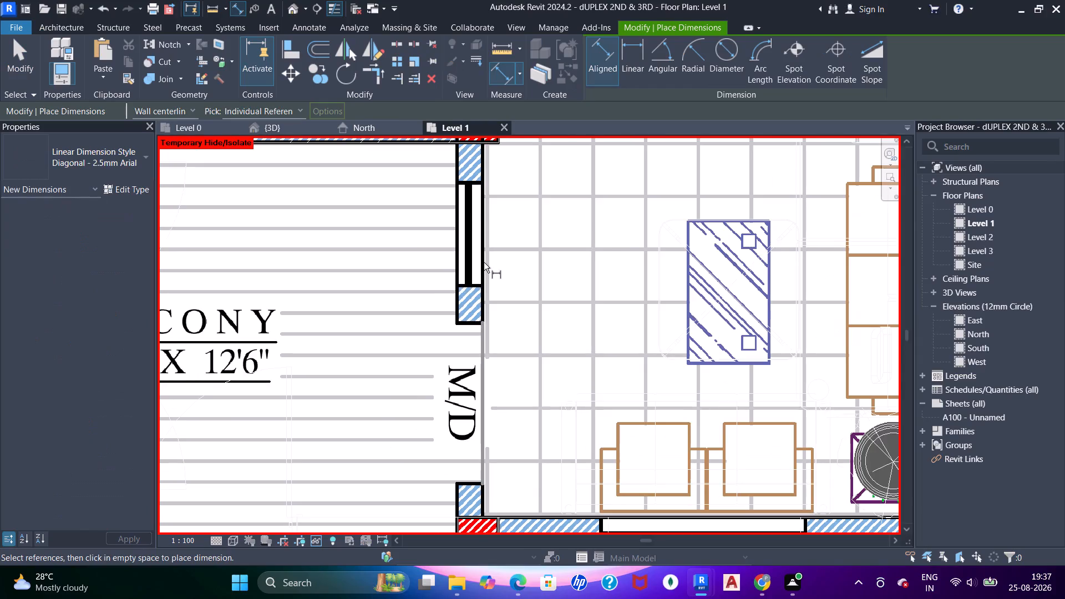
pyautogui.scroll(-10, 485, 263)
pyautogui.moveTo(391, 299); pyautogui.dragTo(632, 293, button='middle')
pyautogui.moveTo(451, 302); pyautogui.dragTo(596, 299, button='middle')
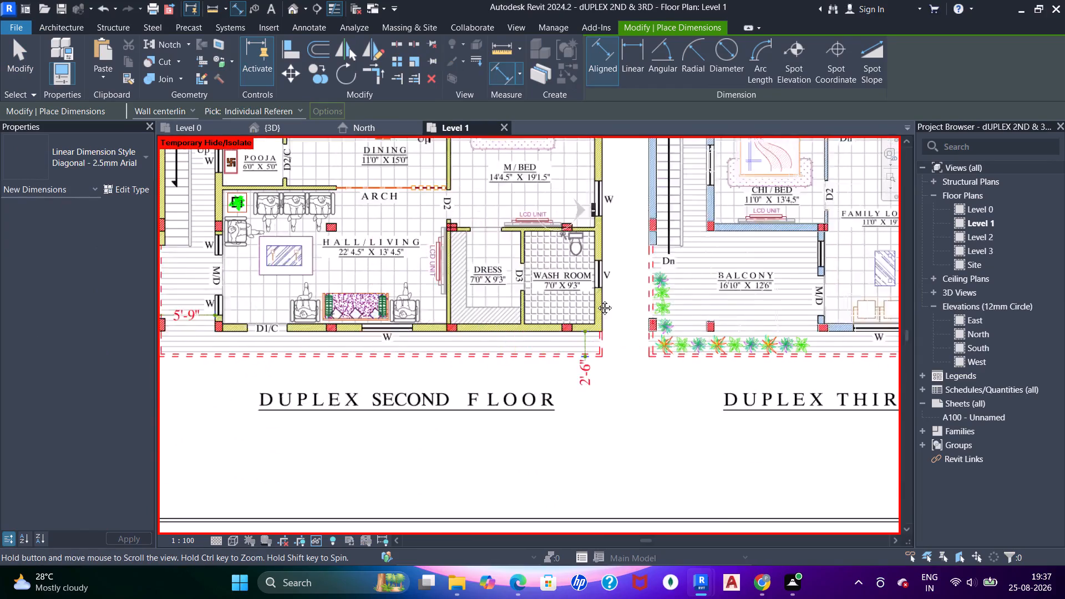
pyautogui.moveTo(596, 299); pyautogui.dragTo(595, 314, button='middle')
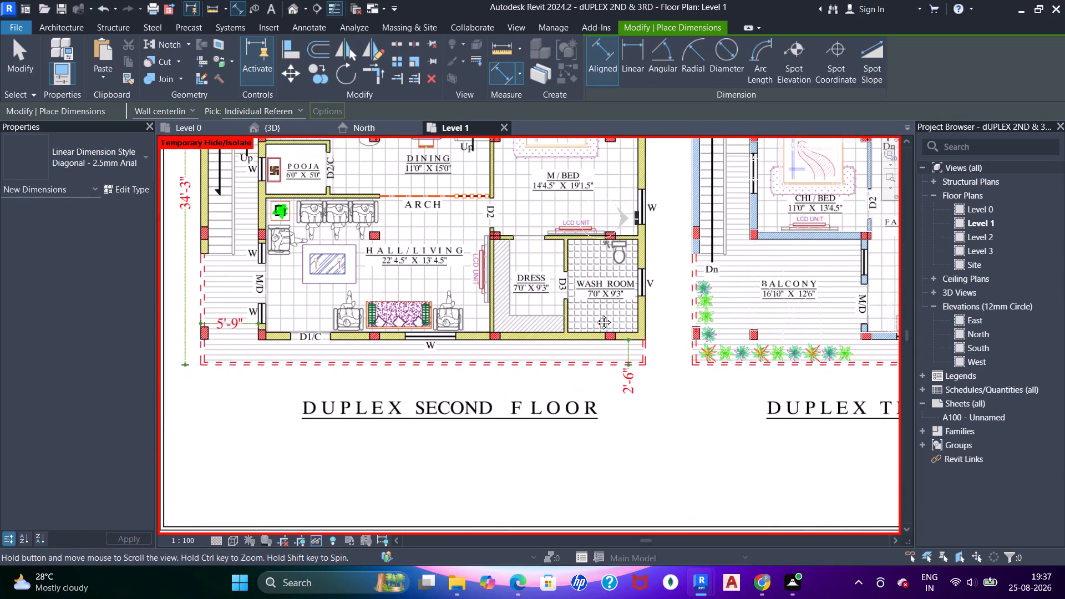
pyautogui.moveTo(595, 314); pyautogui.dragTo(608, 378, button='middle')
pyautogui.press('Escape')
pyautogui.press('Escape')
pyautogui.press('Escape')
pyautogui.scroll(10, 280, 302)
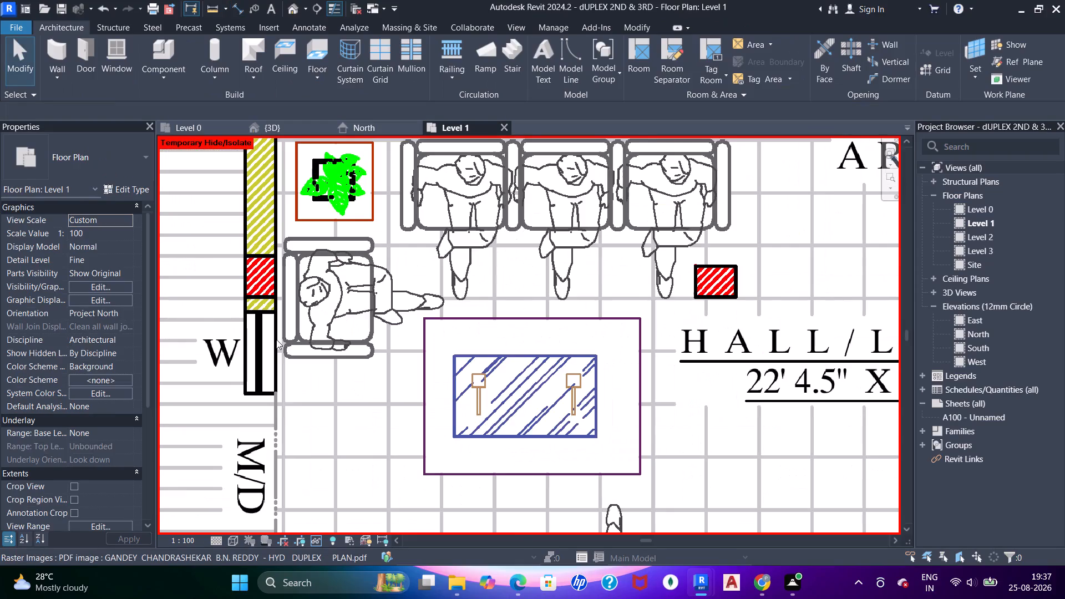
pyautogui.scroll(-8, 276, 339)
pyautogui.moveTo(414, 330); pyautogui.dragTo(235, 332, button='middle')
pyautogui.moveTo(503, 303); pyautogui.dragTo(288, 345, button='middle')
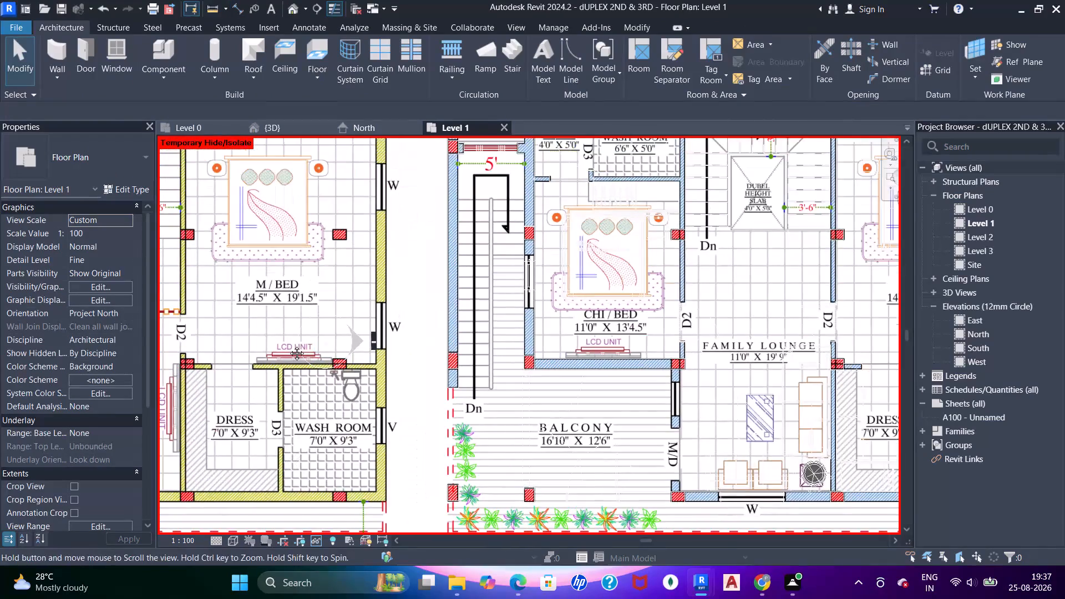
pyautogui.middleClick(288, 345)
pyautogui.middleClick(288, 345)
pyautogui.scroll(19, 533, 362)
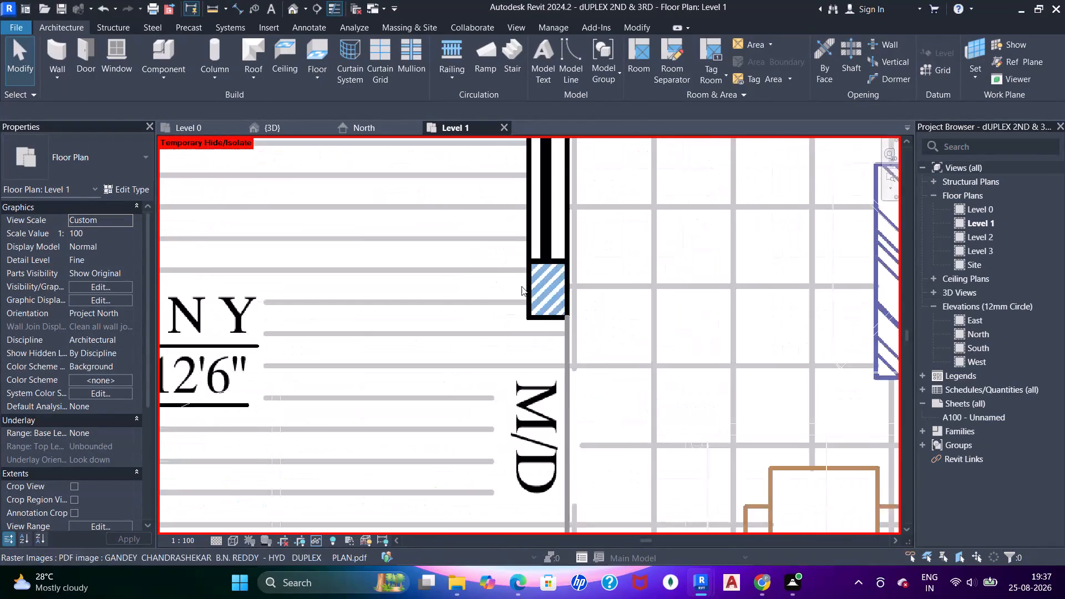
pyautogui.moveTo(508, 279); pyautogui.dragTo(386, 403, button='middle')
pyautogui.scroll(-5, 423, 202)
pyautogui.middleClick(417, 216)
pyautogui.scroll(2, 417, 216)
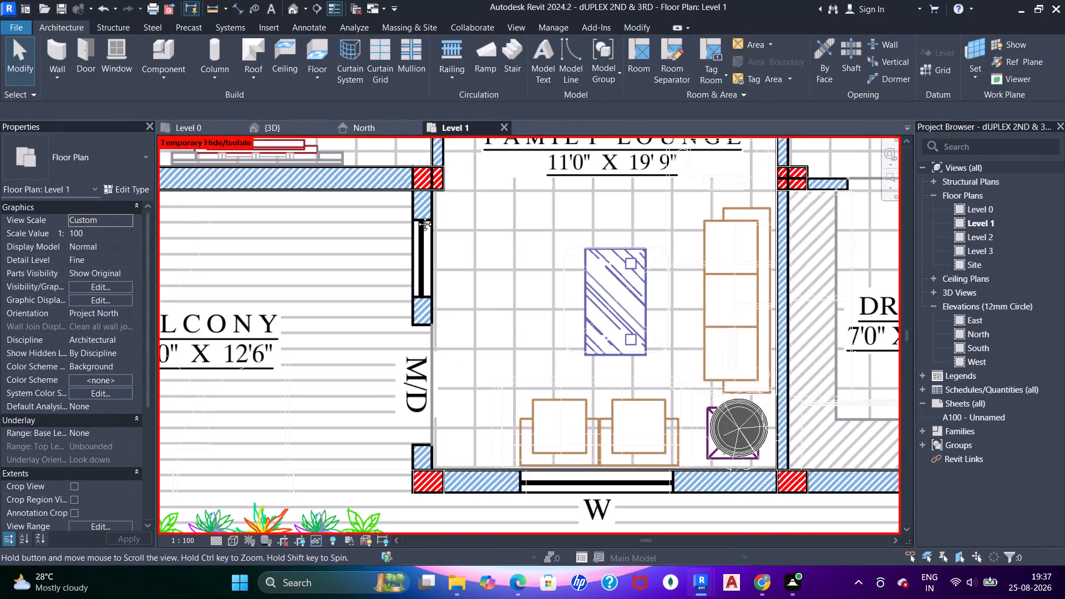
pyautogui.scroll(3, 417, 216)
pyautogui.scroll(-5, 417, 216)
pyautogui.moveTo(418, 217); pyautogui.dragTo(424, 241, button='middle')
pyautogui.press('Escape')
pyautogui.press('Escape')
pyautogui.press('Escape')
pyautogui.press('Escape')
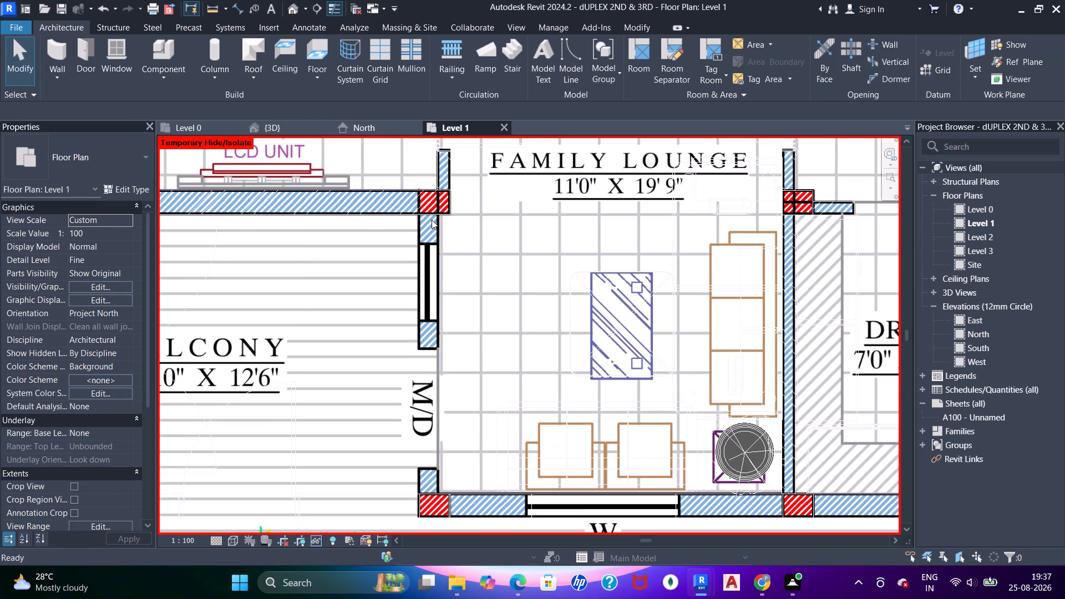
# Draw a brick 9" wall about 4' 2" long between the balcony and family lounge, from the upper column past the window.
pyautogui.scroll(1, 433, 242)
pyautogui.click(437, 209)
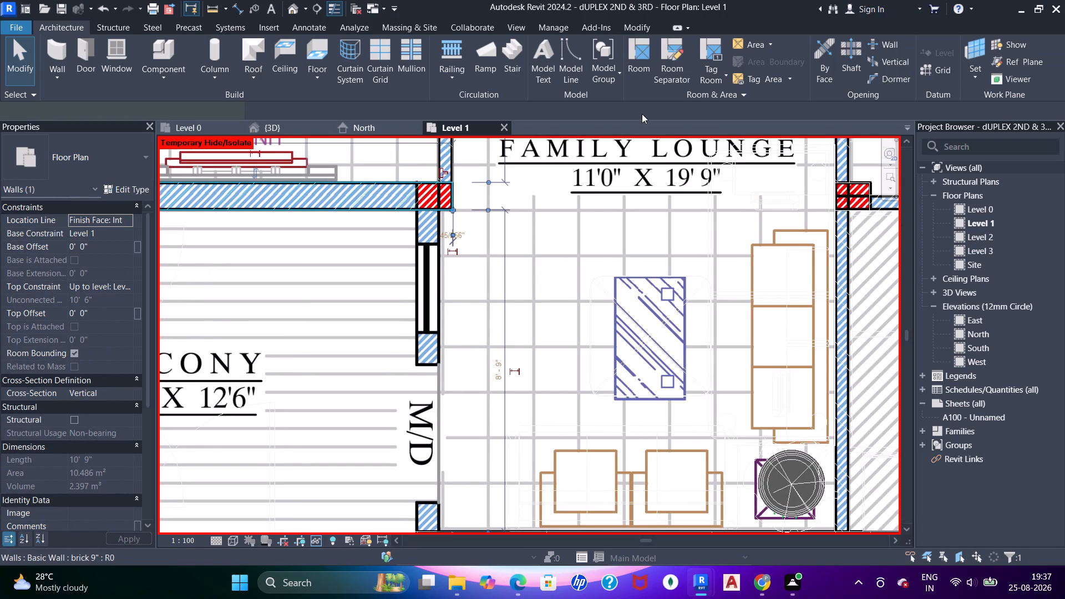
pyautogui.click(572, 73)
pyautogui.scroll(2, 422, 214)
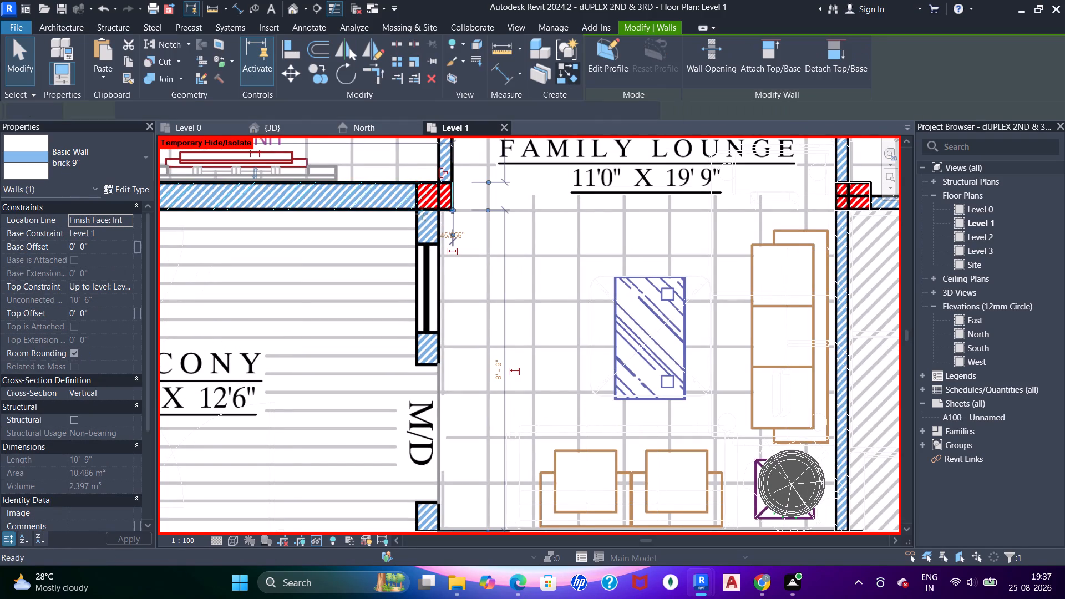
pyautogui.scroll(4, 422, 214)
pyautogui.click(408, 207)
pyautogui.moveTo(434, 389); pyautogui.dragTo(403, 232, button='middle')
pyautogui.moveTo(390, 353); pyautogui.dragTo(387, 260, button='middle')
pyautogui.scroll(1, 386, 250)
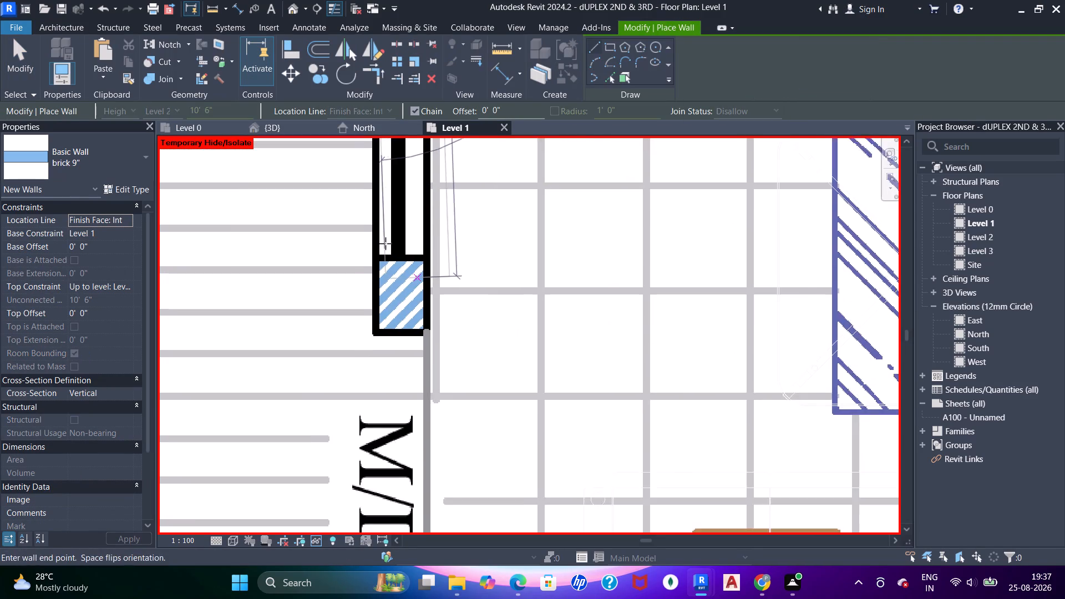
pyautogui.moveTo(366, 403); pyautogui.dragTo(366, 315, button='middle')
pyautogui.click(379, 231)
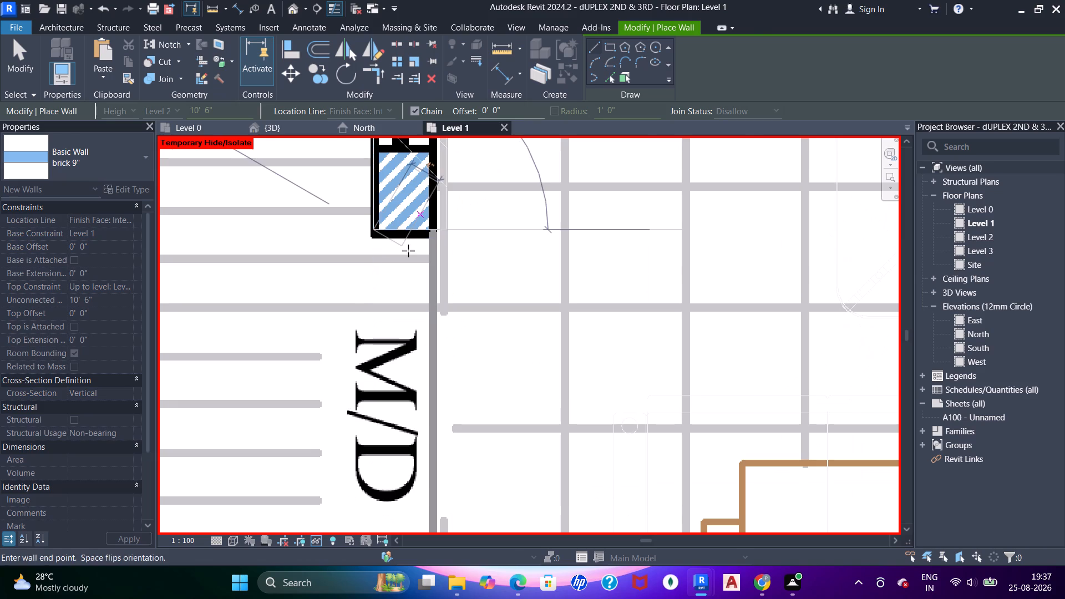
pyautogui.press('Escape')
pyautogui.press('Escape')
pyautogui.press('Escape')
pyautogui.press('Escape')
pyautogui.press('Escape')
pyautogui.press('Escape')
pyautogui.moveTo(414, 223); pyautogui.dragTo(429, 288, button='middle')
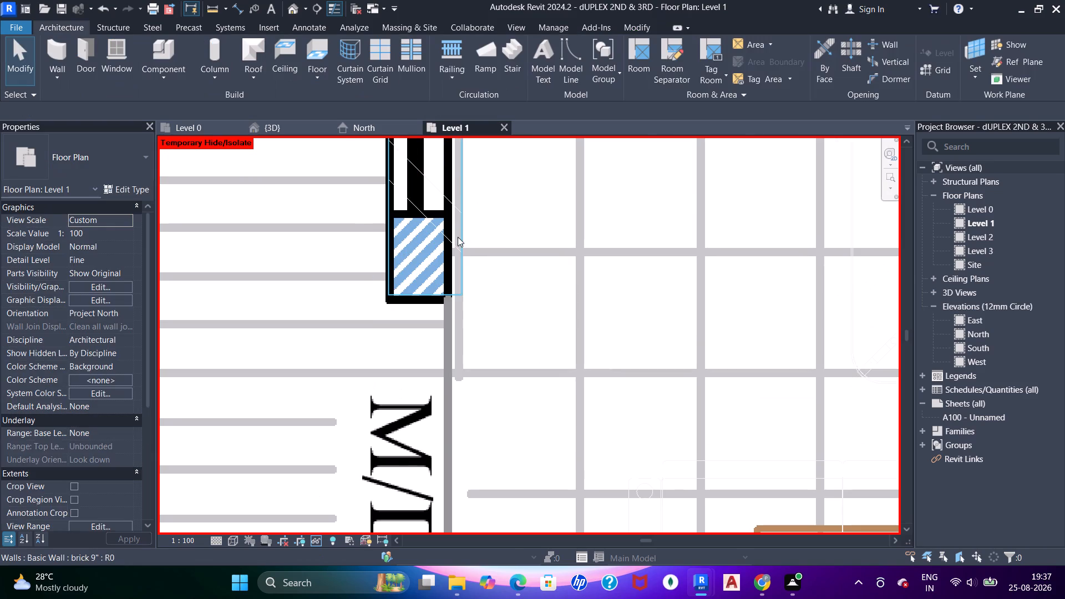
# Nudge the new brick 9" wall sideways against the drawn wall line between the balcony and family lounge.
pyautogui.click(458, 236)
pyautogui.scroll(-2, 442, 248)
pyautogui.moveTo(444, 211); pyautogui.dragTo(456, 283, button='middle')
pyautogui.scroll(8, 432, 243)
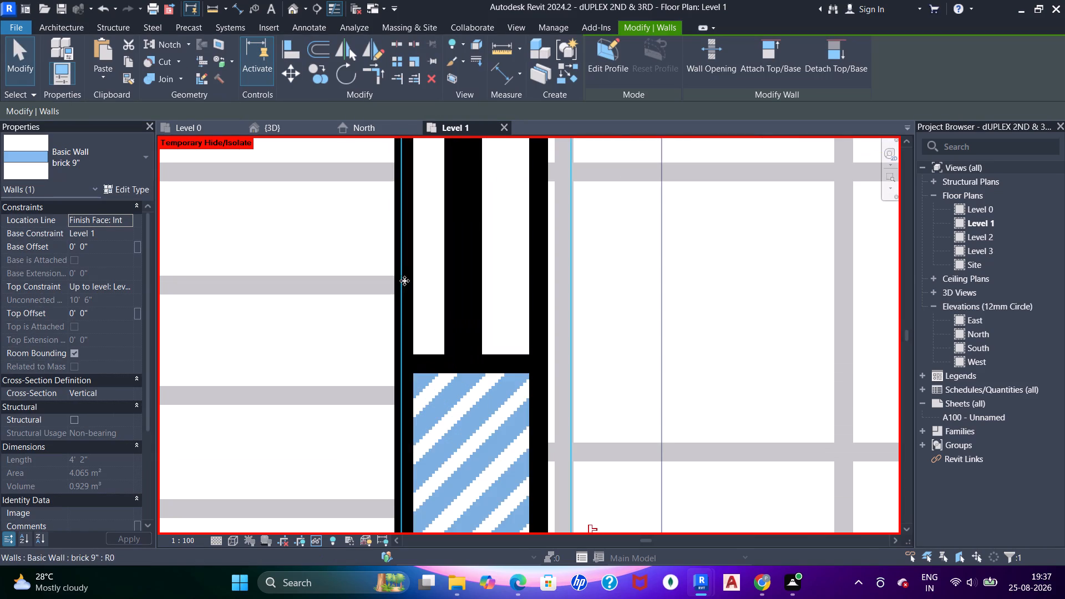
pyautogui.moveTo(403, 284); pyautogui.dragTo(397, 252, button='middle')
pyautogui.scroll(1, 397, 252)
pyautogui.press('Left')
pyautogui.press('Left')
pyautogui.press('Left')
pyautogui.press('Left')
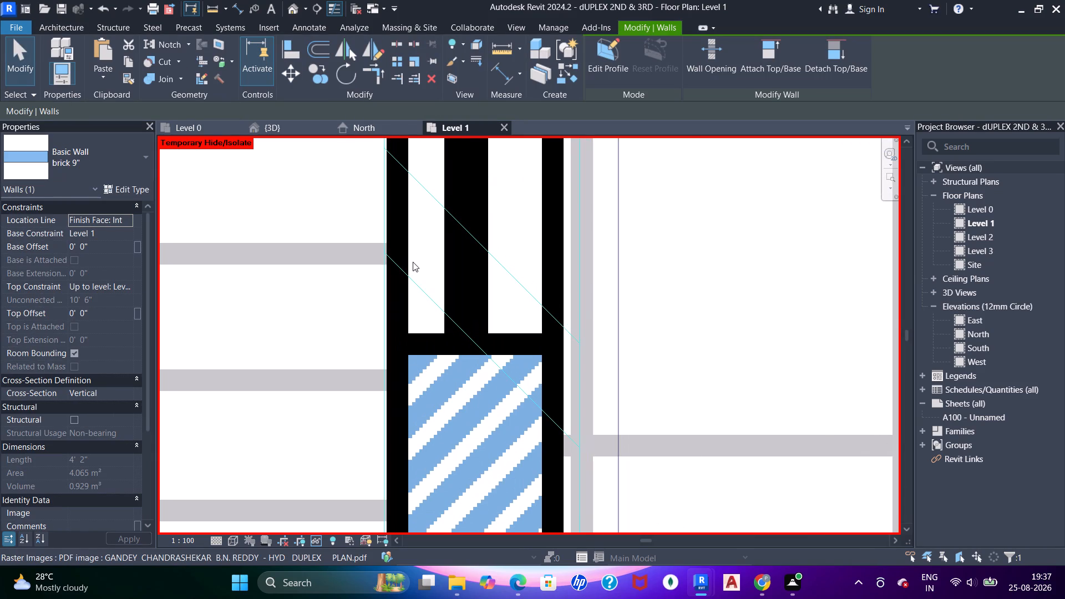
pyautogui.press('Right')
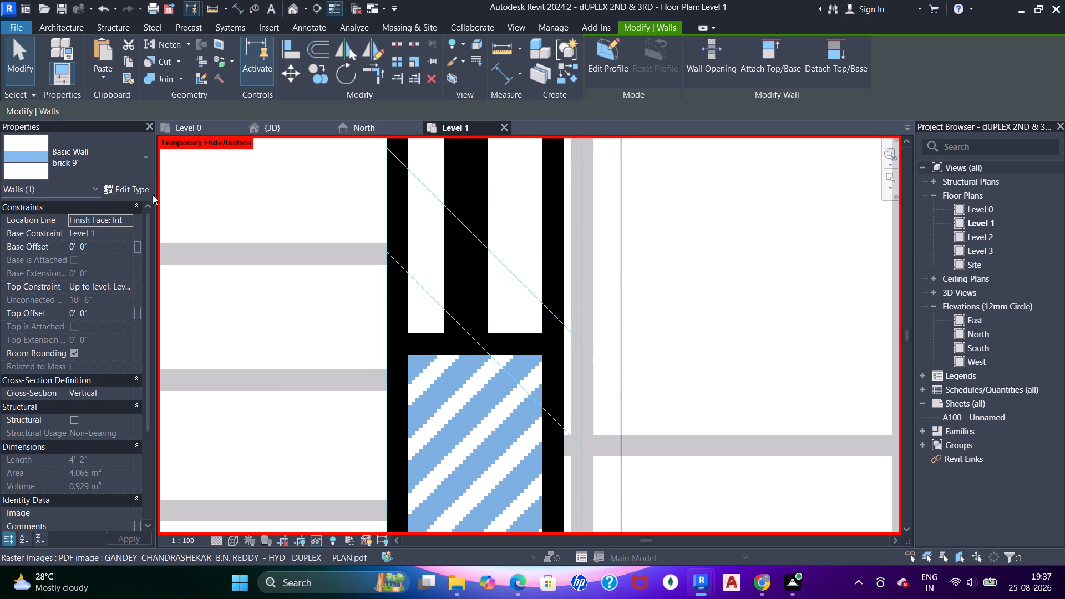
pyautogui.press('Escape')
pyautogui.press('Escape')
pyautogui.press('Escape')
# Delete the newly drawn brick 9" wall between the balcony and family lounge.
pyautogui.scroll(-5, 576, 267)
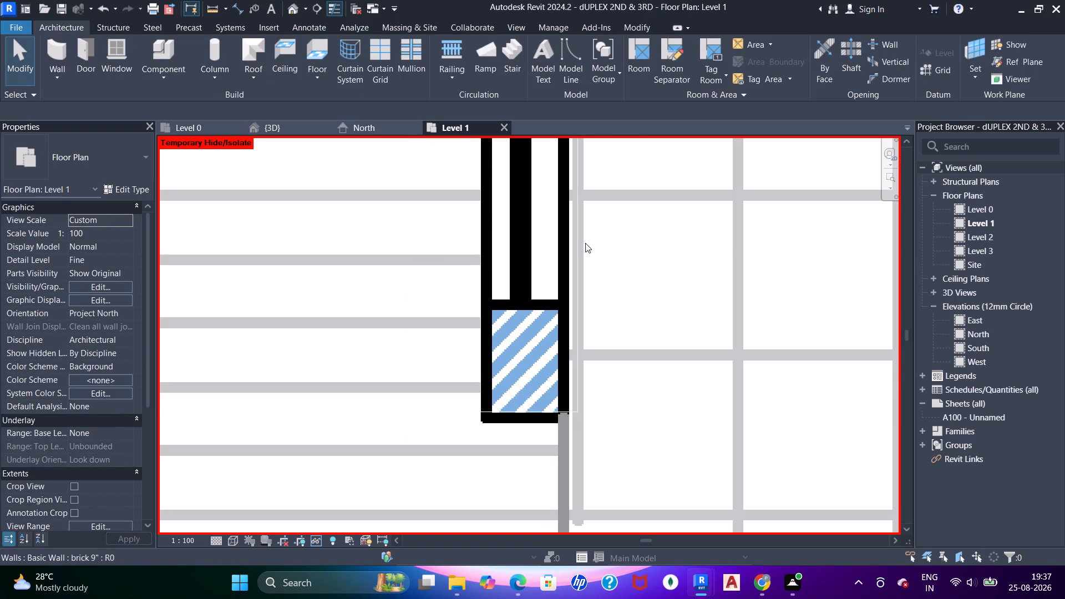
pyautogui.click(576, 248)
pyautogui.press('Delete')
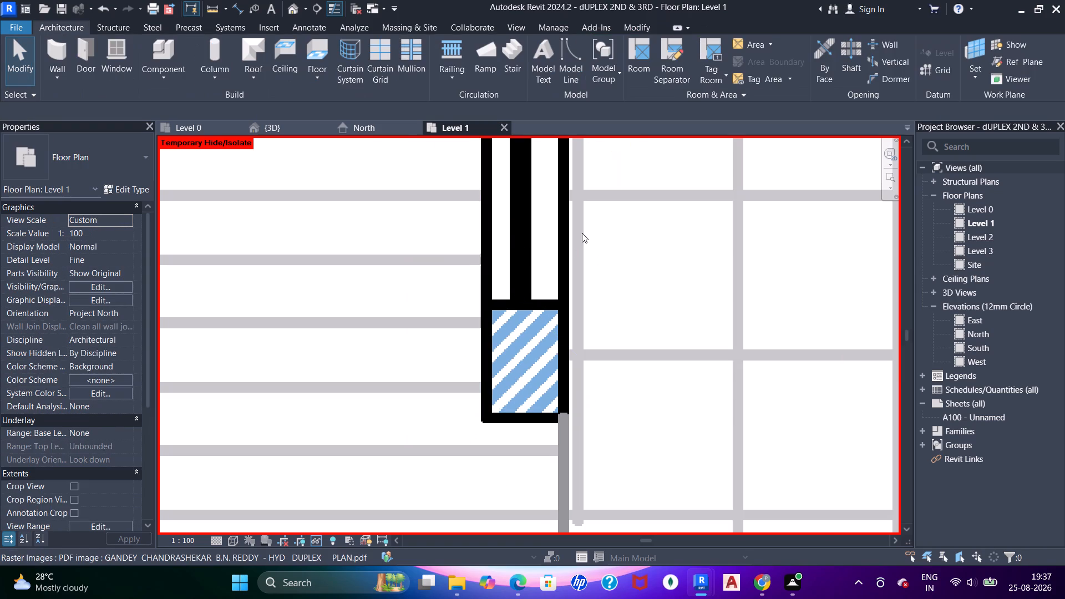
# For a new wall, duplicate the brick 9" basic wall type and name the copy 7".
pyautogui.press('w')
pyautogui.press('a')
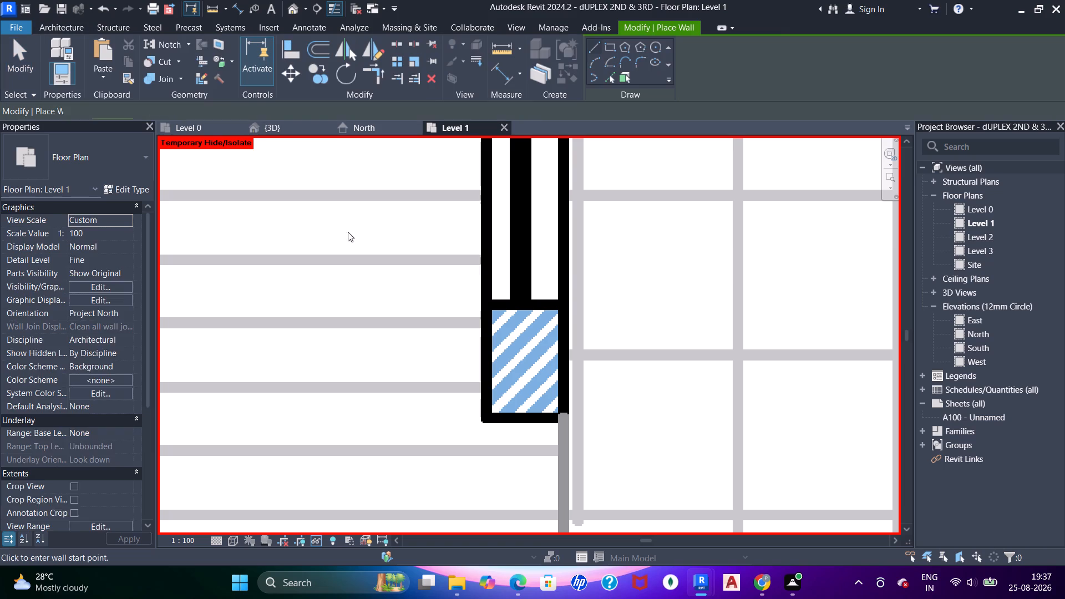
pyautogui.click(88, 170)
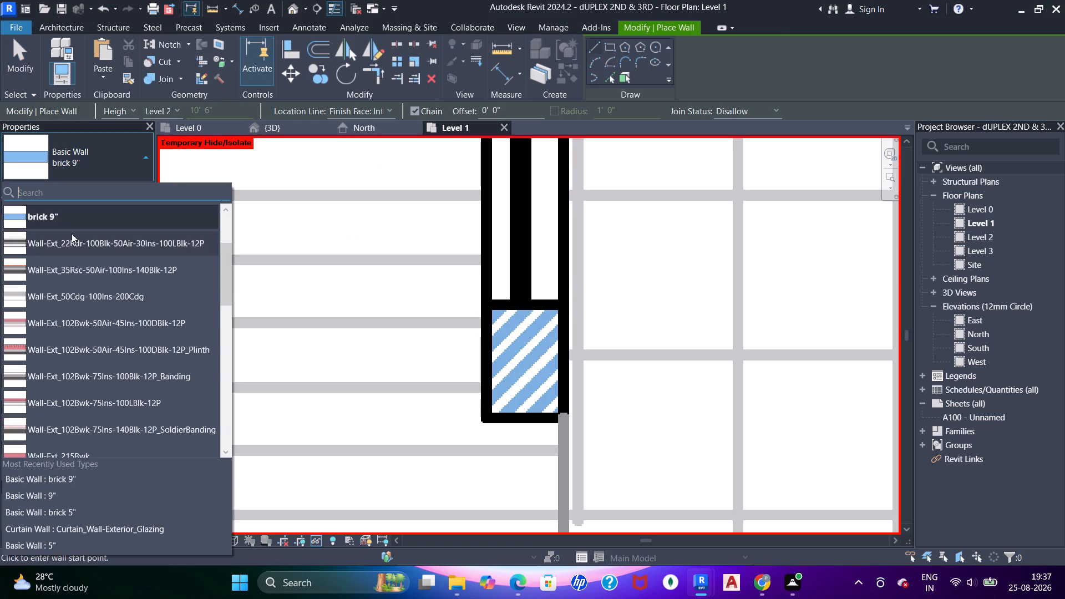
pyautogui.scroll(4, 68, 237)
pyautogui.click(51, 312)
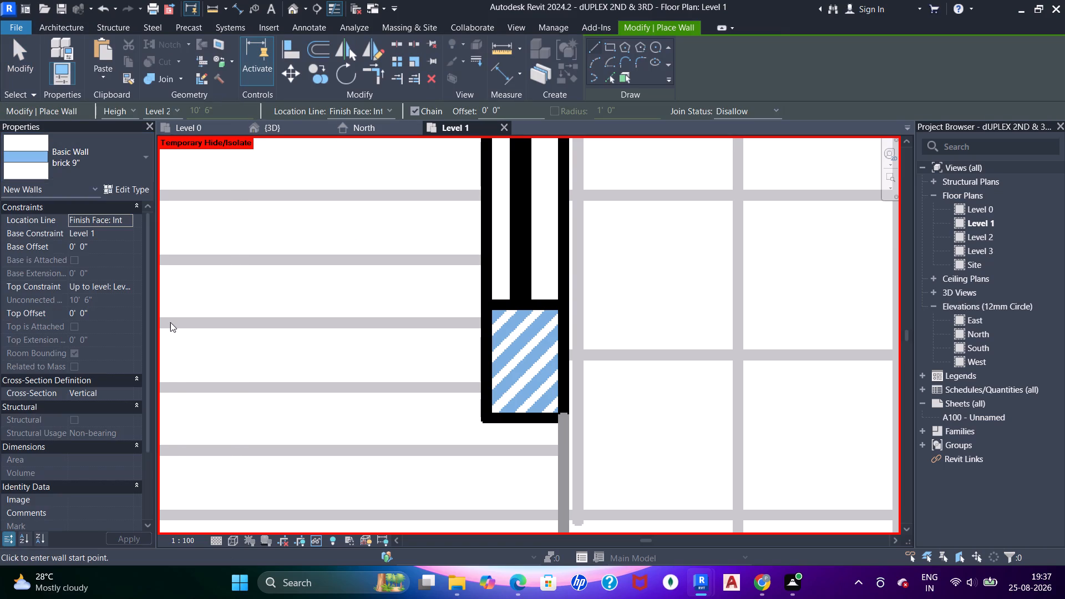
pyautogui.click(126, 185)
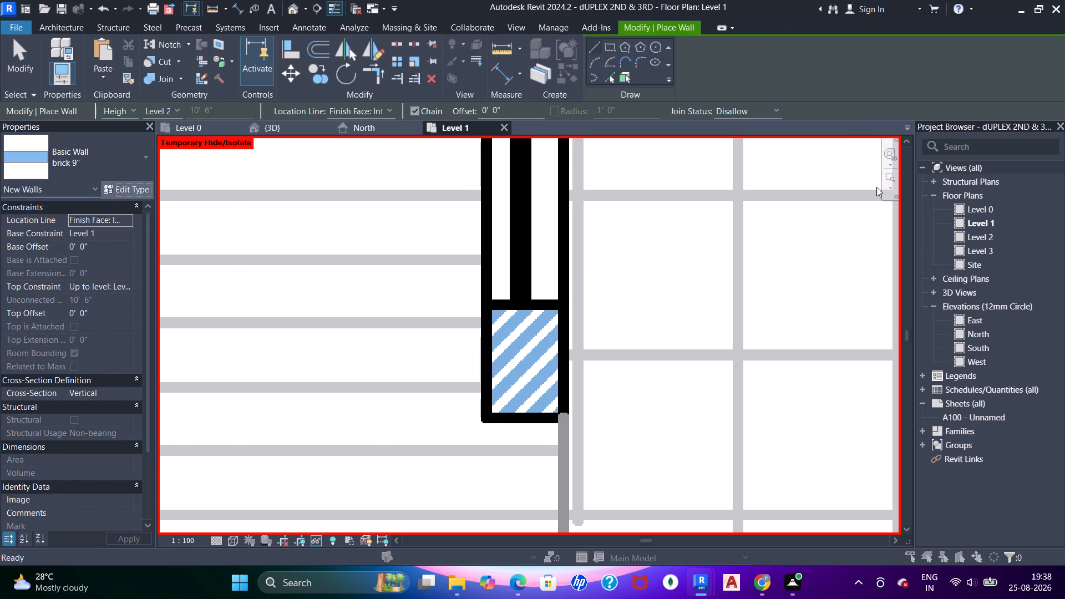
pyautogui.click(817, 124)
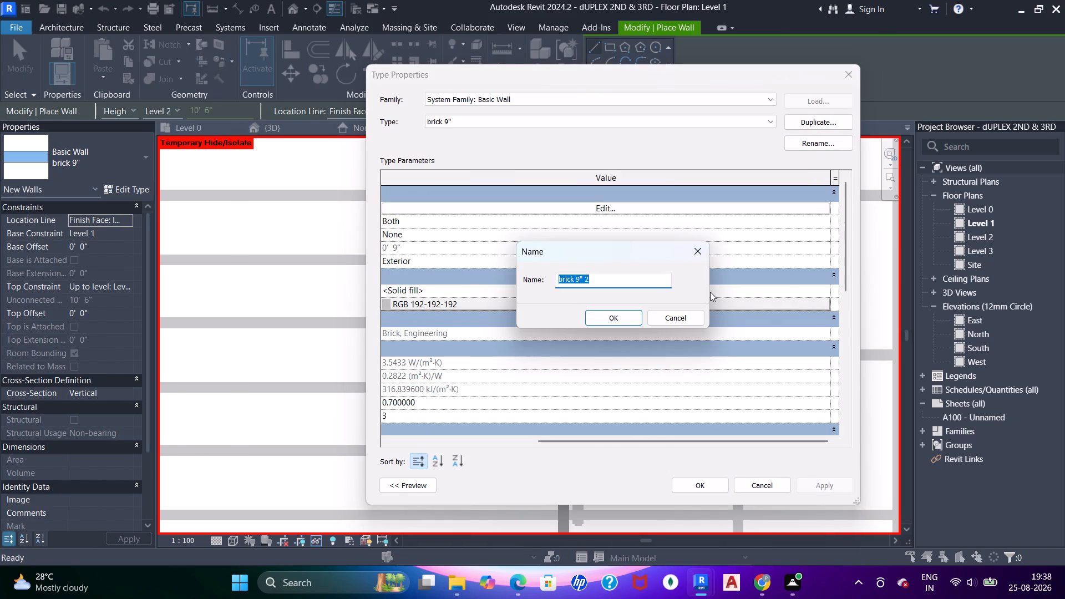
pyautogui.press('7')
pyautogui.press("'")
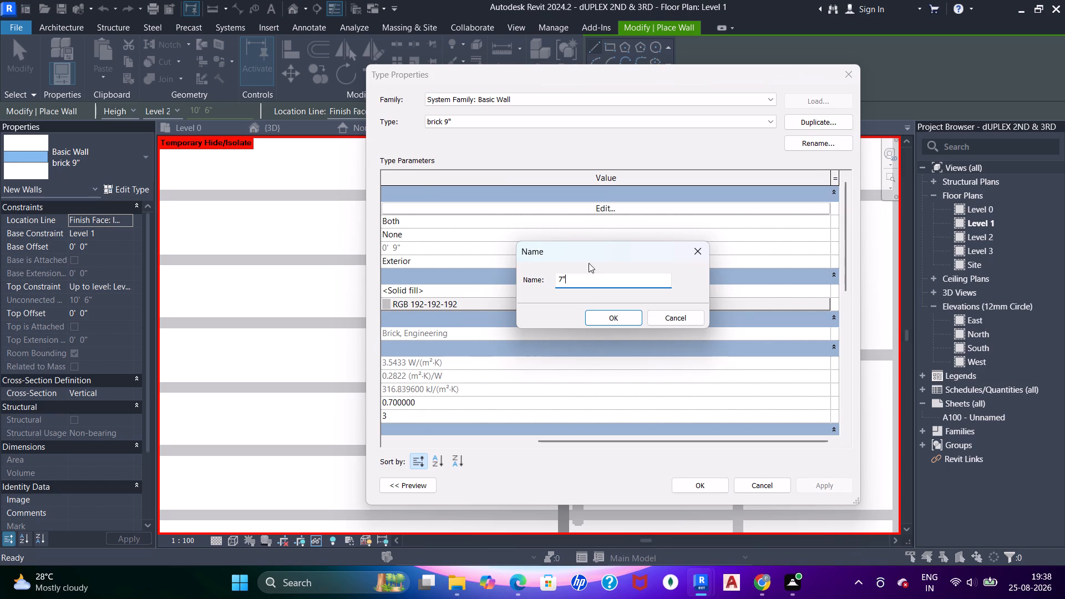
pyautogui.press('Return')
# Set the structure layer thickness of the 7" wall type to 7" and apply the type.
pyautogui.click(638, 207)
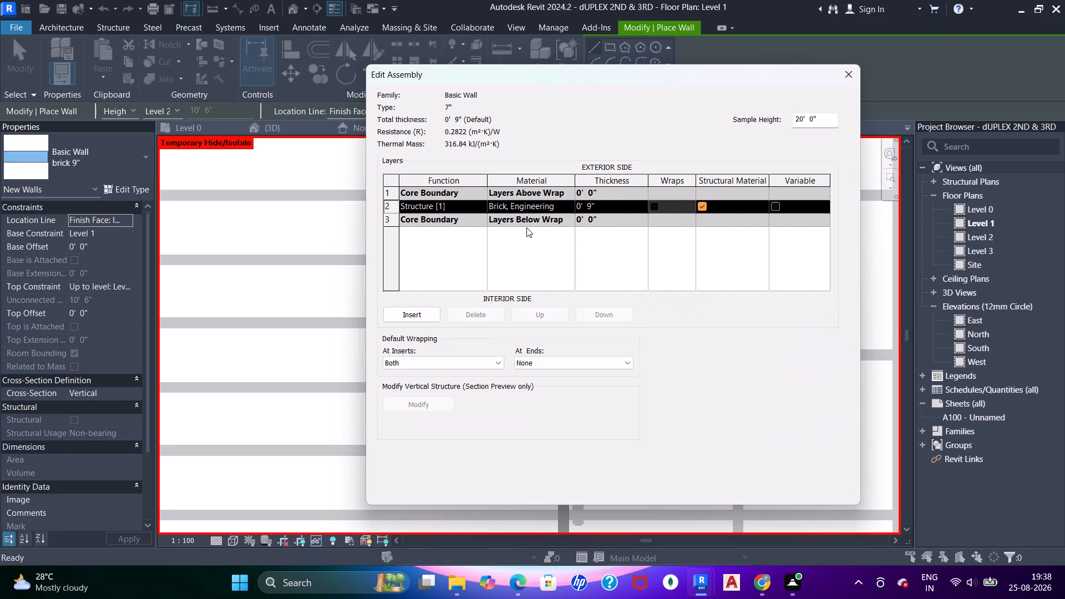
pyautogui.click(615, 202)
pyautogui.press('7')
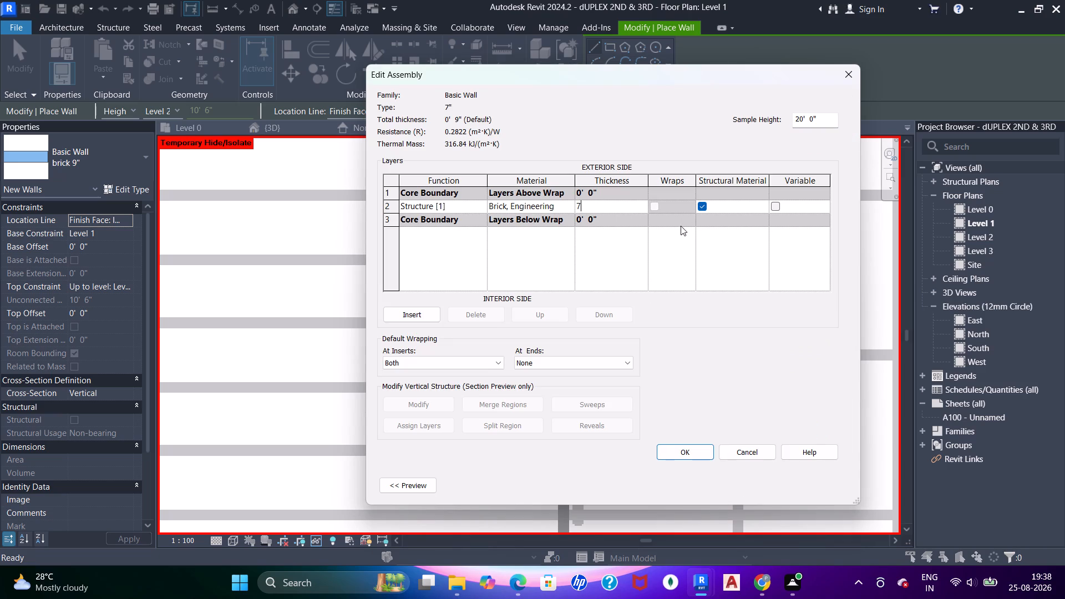
pyautogui.hotkey('shift', '"')
pyautogui.press('Return')
pyautogui.click(658, 454)
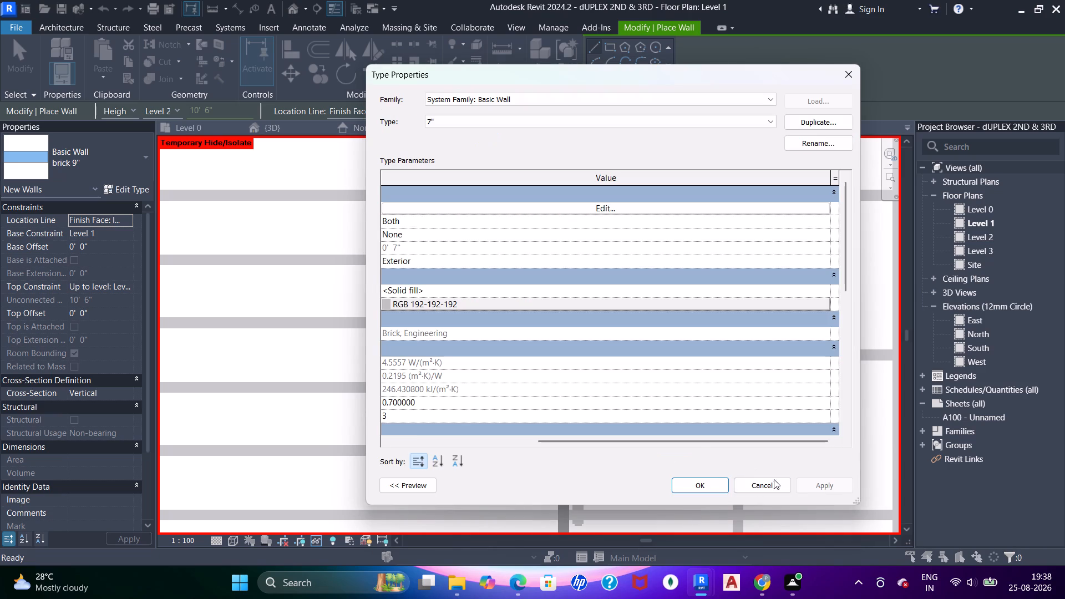
pyautogui.click(815, 490)
pyautogui.click(687, 490)
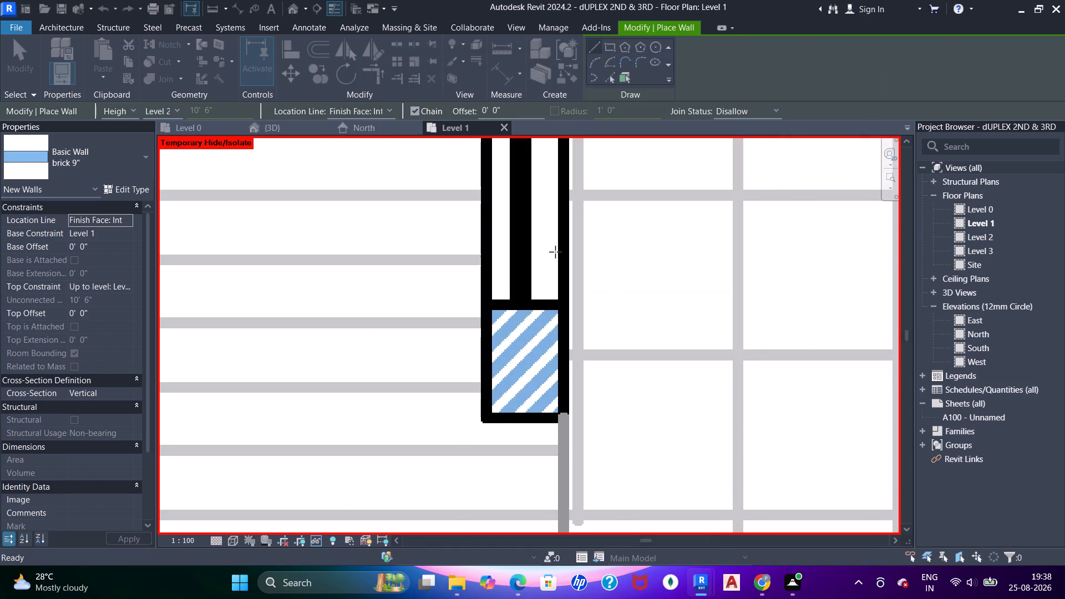
# Draw a 7" wall along the balcony and family lounge line, from the upper column past the M/D opening to the lower column.
pyautogui.moveTo(511, 228); pyautogui.dragTo(518, 393, button='middle')
pyautogui.scroll(-4, 526, 314)
pyautogui.moveTo(521, 224); pyautogui.dragTo(528, 343, button='middle')
pyautogui.scroll(10, 512, 278)
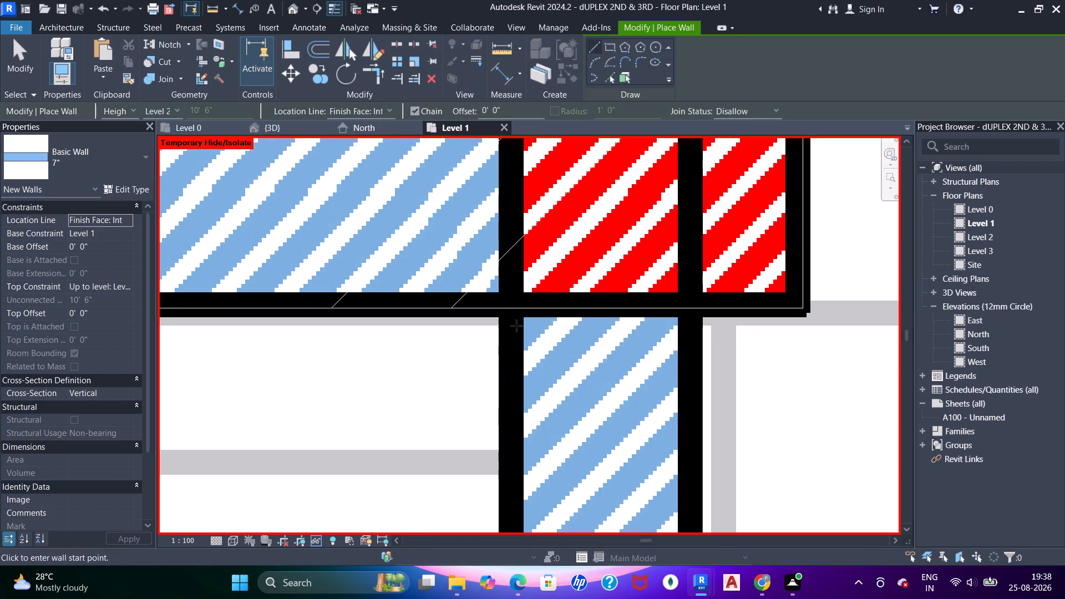
pyautogui.click(510, 312)
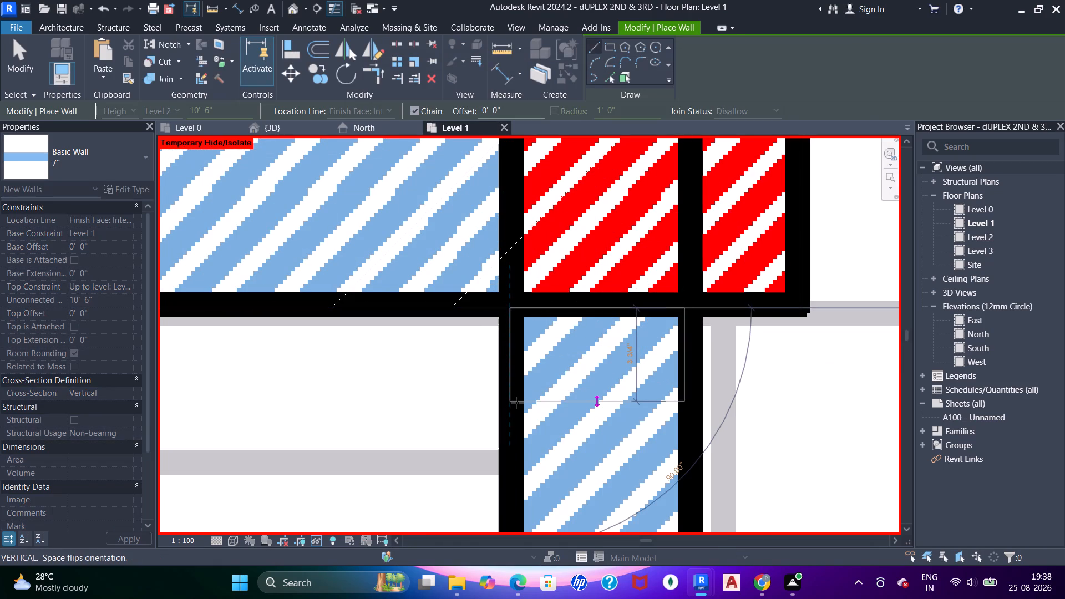
pyautogui.scroll(-6, 515, 385)
pyautogui.moveTo(526, 445); pyautogui.dragTo(518, 179, button='middle')
pyautogui.moveTo(518, 311); pyautogui.dragTo(518, 132, button='middle')
pyautogui.scroll(-4, 514, 304)
pyautogui.moveTo(509, 347); pyautogui.dragTo(501, 145, button='middle')
pyautogui.moveTo(537, 384); pyautogui.dragTo(547, 166, button='middle')
pyautogui.moveTo(537, 365); pyautogui.dragTo(539, 279, button='middle')
pyautogui.scroll(10, 525, 286)
pyautogui.moveTo(509, 220); pyautogui.dragTo(459, 453, button='middle')
pyautogui.scroll(5, 459, 341)
pyautogui.click(466, 326)
pyautogui.press('Escape')
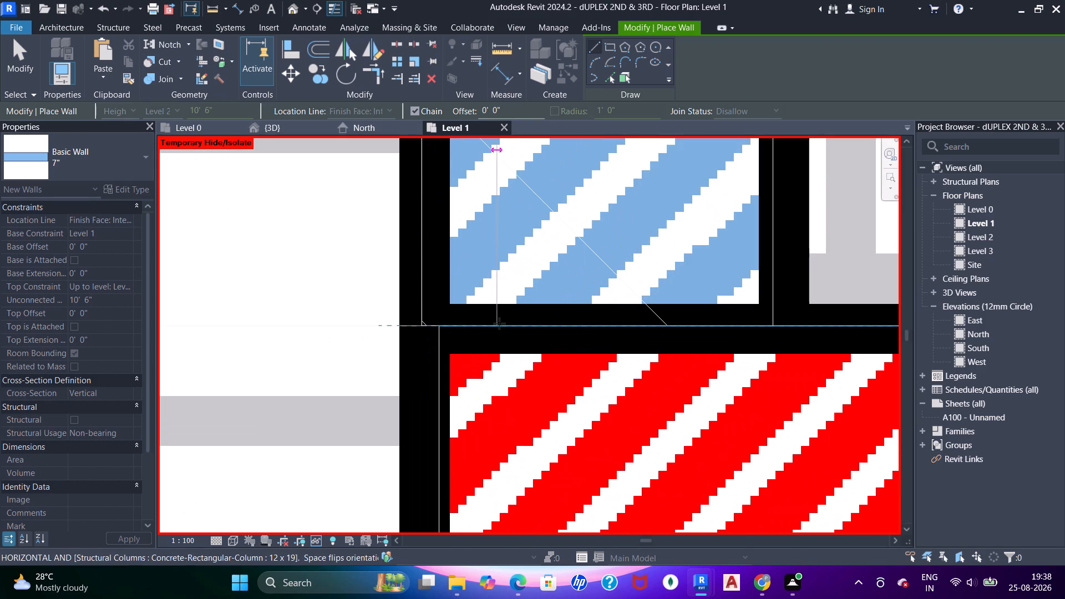
pyautogui.press('Escape')
pyautogui.press('Escape')
pyautogui.press('Escape')
pyautogui.press('Escape')
# Align the 7" wall's balcony-side face with the balcony-side face of the lower 12 x 19 column.
pyautogui.scroll(-5, 479, 319)
pyautogui.click(461, 362)
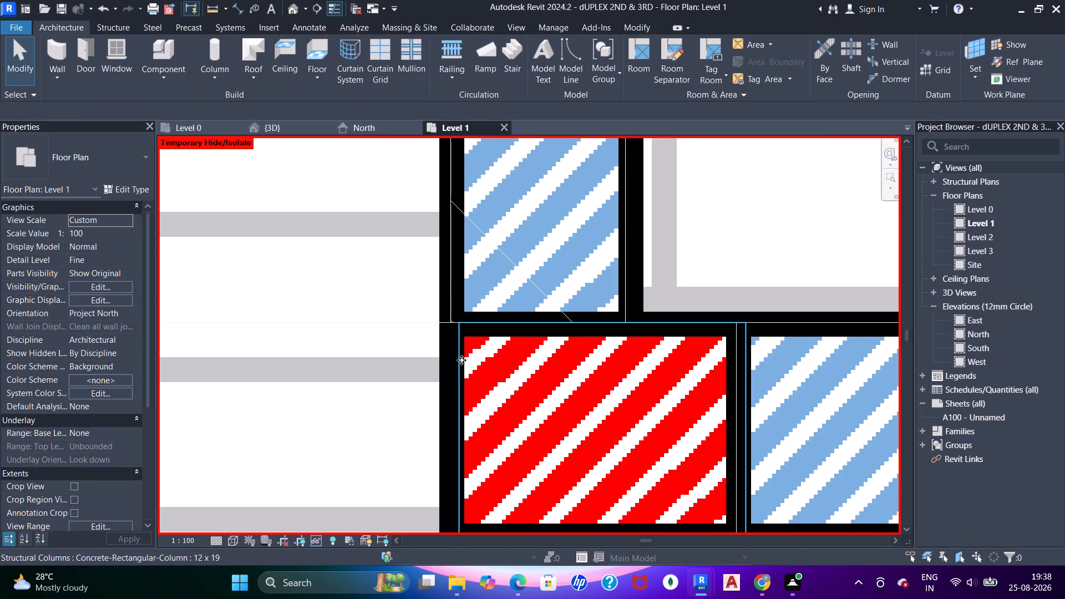
pyautogui.press('Escape')
pyautogui.press('Escape')
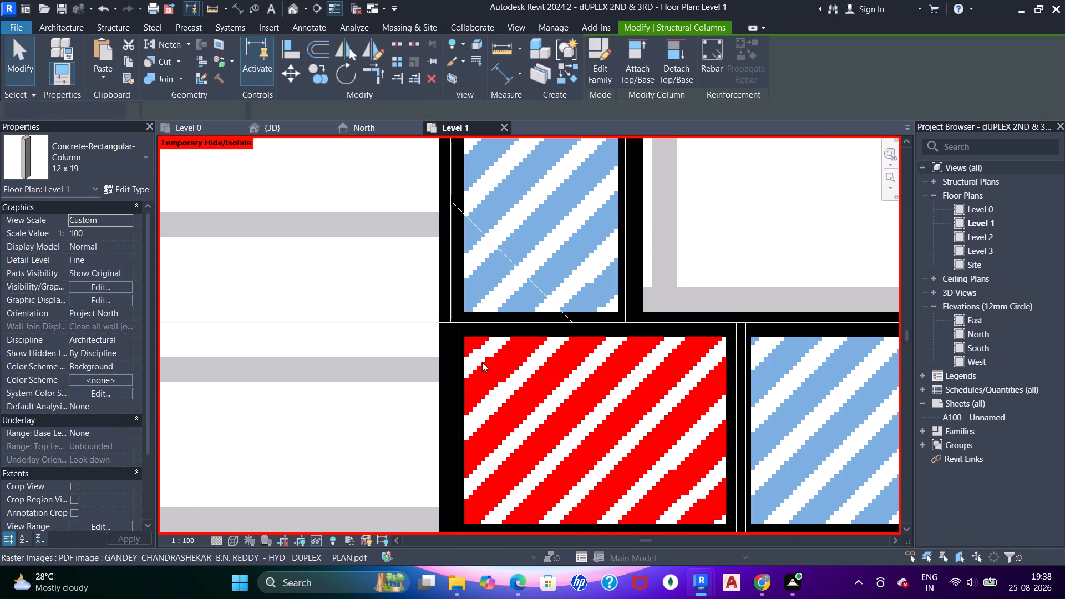
pyautogui.press('a')
pyautogui.press('a')
pyautogui.press('a')
pyautogui.click(462, 343)
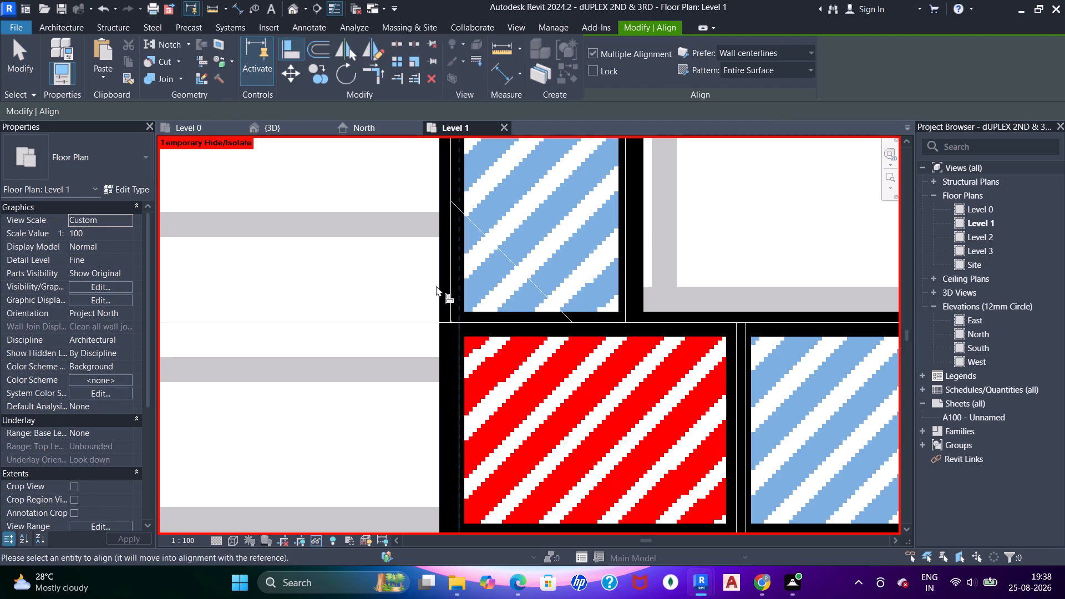
pyautogui.click(446, 281)
pyautogui.scroll(-12, 459, 275)
pyautogui.moveTo(460, 235); pyautogui.dragTo(439, 410, button='middle')
pyautogui.press('Escape')
pyautogui.press('Escape')
# Inspect the 7" wall against the drawn window and M/D opening between the balcony and family lounge.
pyautogui.scroll(-3, 463, 277)
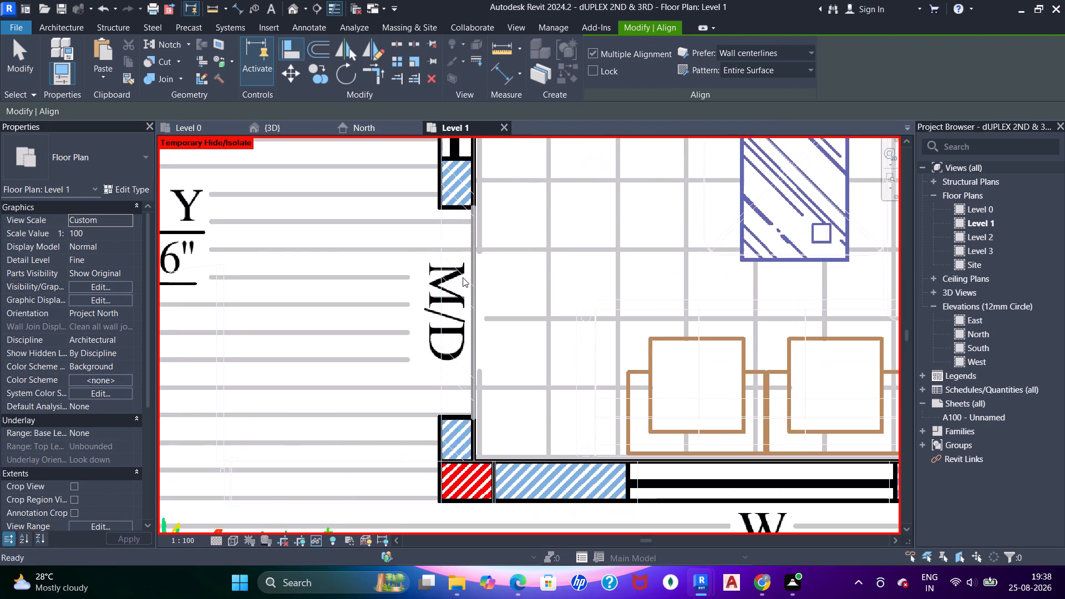
pyautogui.scroll(-2, 463, 277)
pyautogui.moveTo(452, 224); pyautogui.dragTo(452, 281, button='middle')
pyautogui.press('Escape')
pyautogui.scroll(6, 463, 242)
pyautogui.scroll(-5, 460, 239)
pyautogui.moveTo(475, 250); pyautogui.dragTo(481, 281, button='middle')
pyautogui.press('Escape')
pyautogui.press('Escape')
pyautogui.moveTo(468, 349); pyautogui.dragTo(467, 347, button='middle')
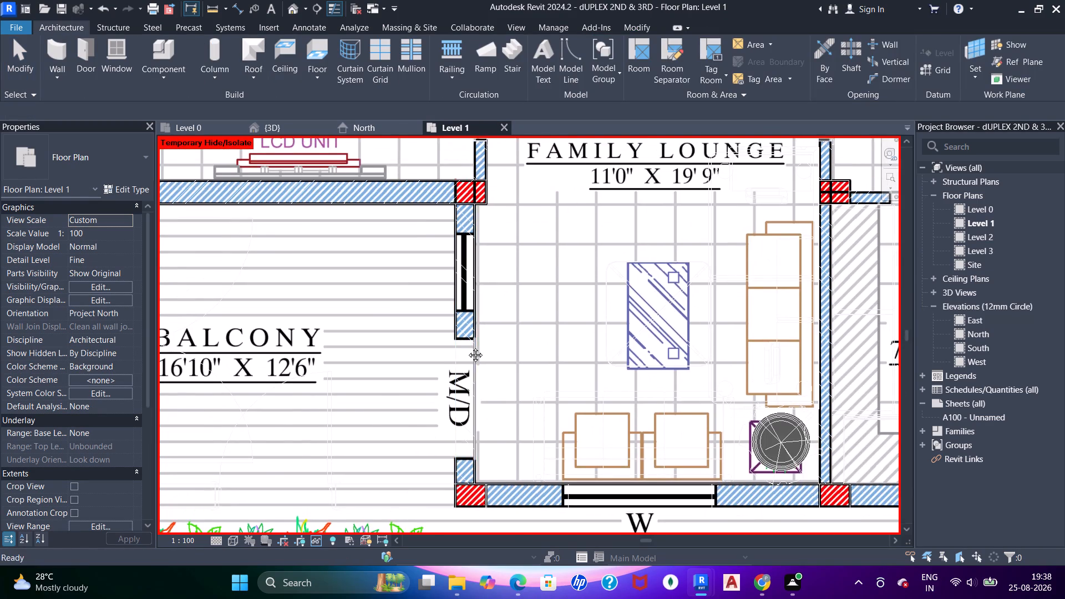
pyautogui.moveTo(467, 347); pyautogui.dragTo(468, 184, button='middle')
pyautogui.scroll(4, 449, 235)
pyautogui.scroll(-13, 461, 233)
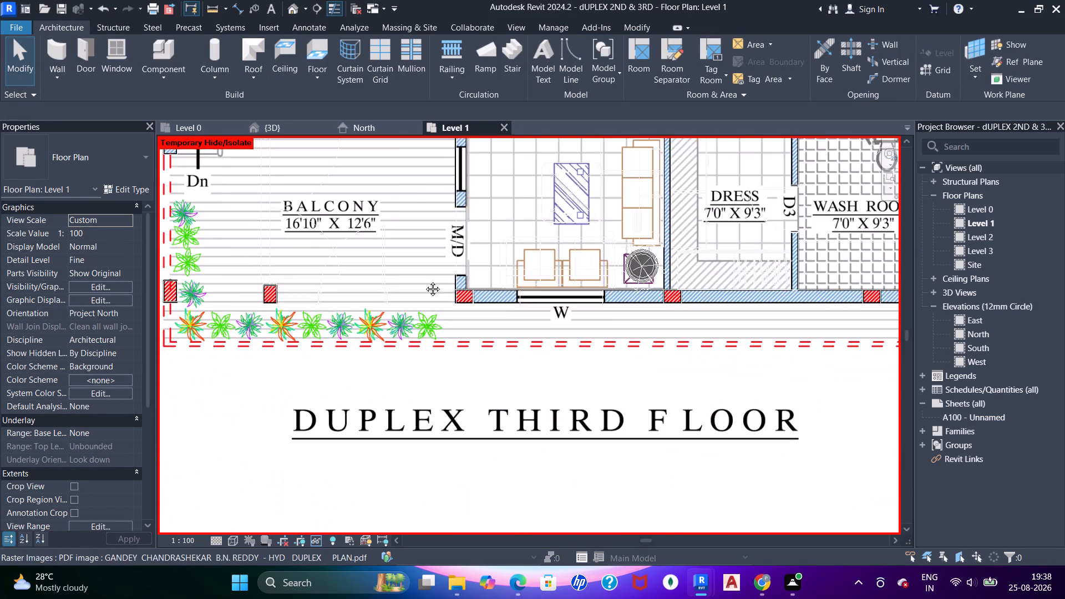
# Compare the second floor drawing's hall M/D and window openings with the balcony and family lounge wall on the third floor.
pyautogui.moveTo(419, 277); pyautogui.dragTo(724, 292, button='middle')
pyautogui.moveTo(373, 277); pyautogui.dragTo(412, 281, button='middle')
pyautogui.scroll(6, 299, 266)
pyautogui.scroll(-6, 278, 267)
pyautogui.moveTo(584, 280); pyautogui.dragTo(575, 280, button='middle')
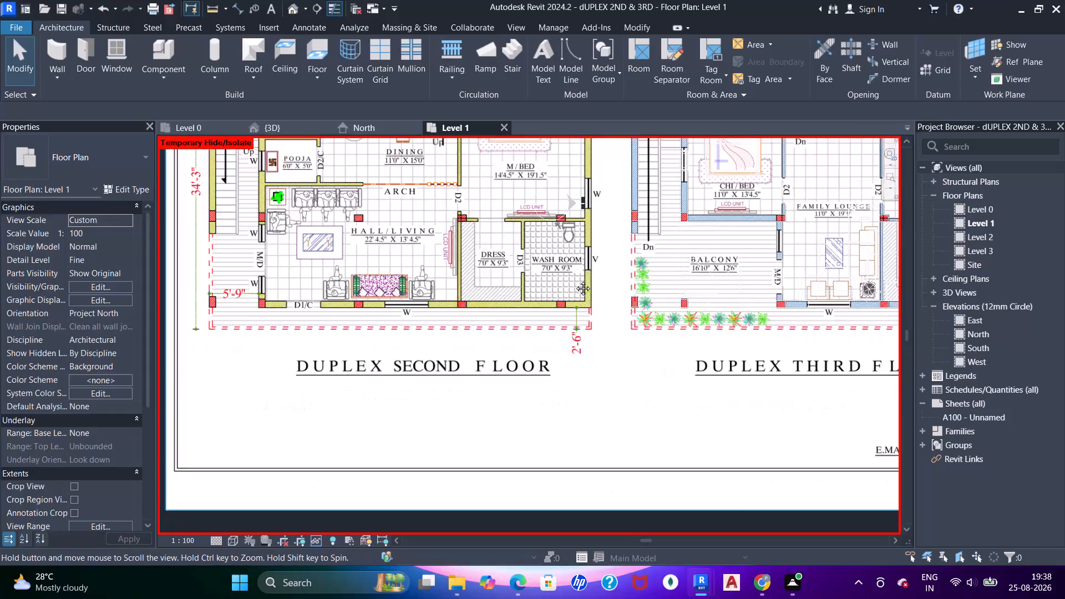
pyautogui.moveTo(575, 280); pyautogui.dragTo(357, 282, button='middle')
pyautogui.moveTo(586, 280); pyautogui.dragTo(553, 278, button='middle')
pyautogui.scroll(12, 553, 278)
pyautogui.moveTo(483, 245); pyautogui.dragTo(551, 355, button='middle')
pyautogui.press('Escape')
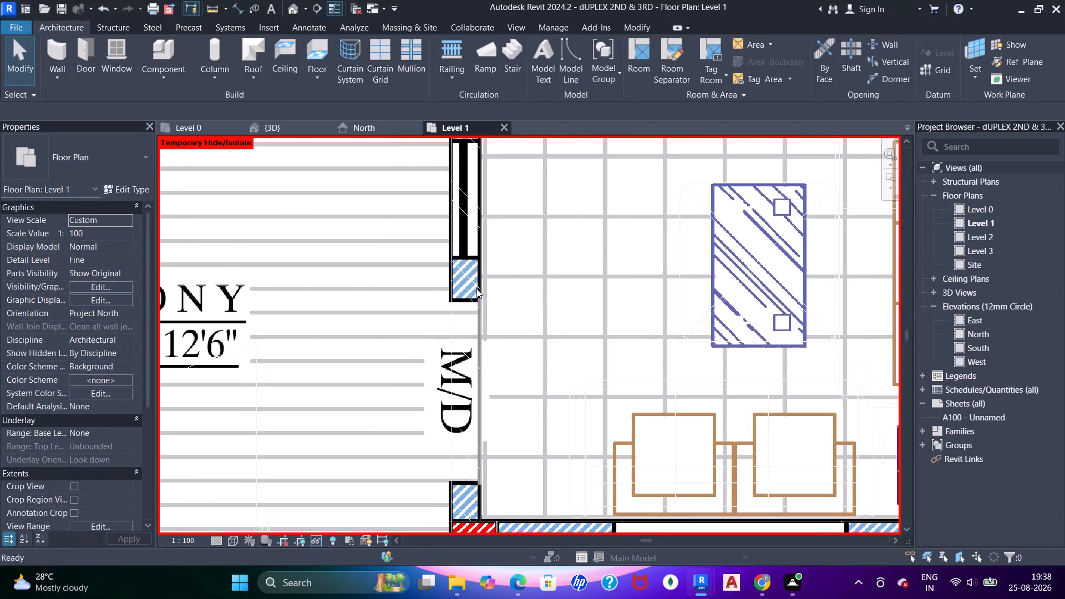
pyautogui.press('Escape')
pyautogui.scroll(-5, 476, 281)
pyautogui.press('Escape')
pyautogui.scroll(-5, 397, 263)
pyautogui.moveTo(417, 303); pyautogui.dragTo(699, 314, button='middle')
pyautogui.moveTo(467, 314); pyautogui.dragTo(826, 341, button='middle')
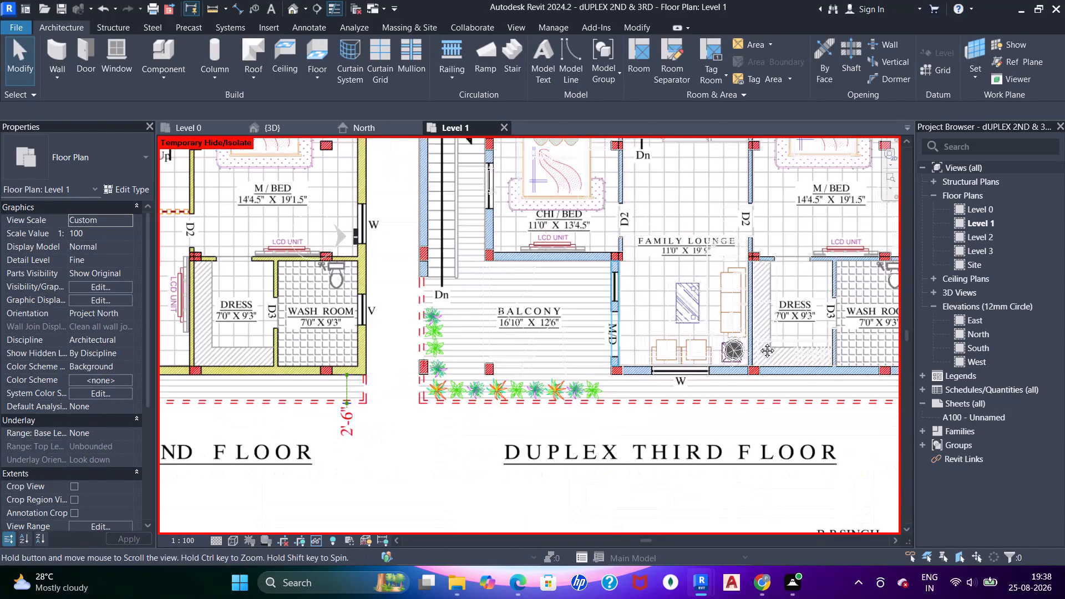
pyautogui.moveTo(232, 305); pyautogui.dragTo(570, 324, button='middle')
pyautogui.scroll(7, 432, 321)
pyautogui.scroll(-8, 663, 303)
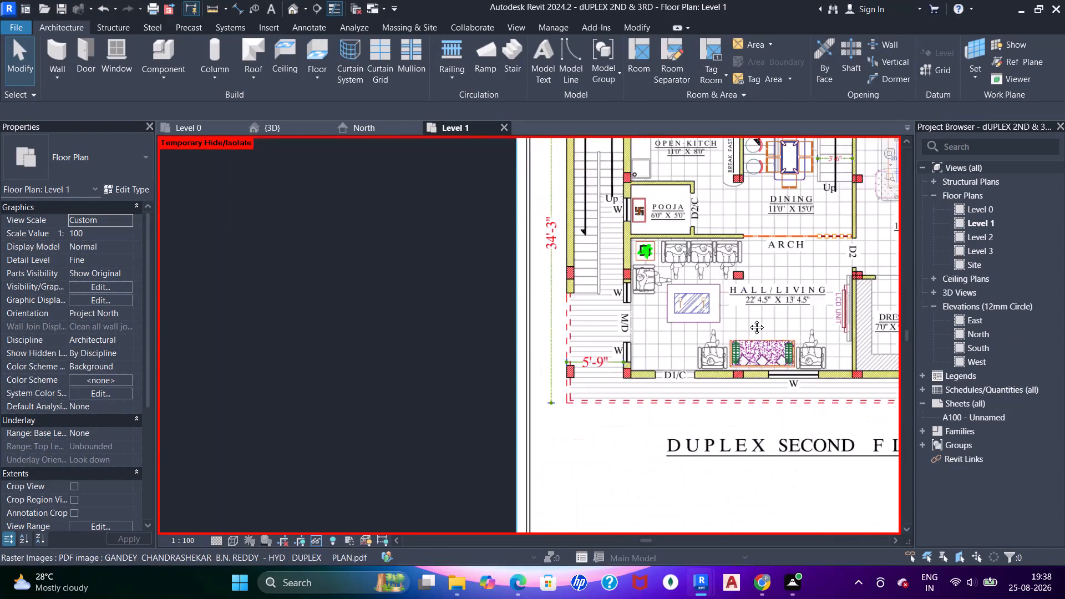
pyautogui.moveTo(755, 319); pyautogui.dragTo(241, 338, button='middle')
pyautogui.moveTo(499, 308); pyautogui.dragTo(263, 307, button='middle')
pyautogui.scroll(3, 452, 319)
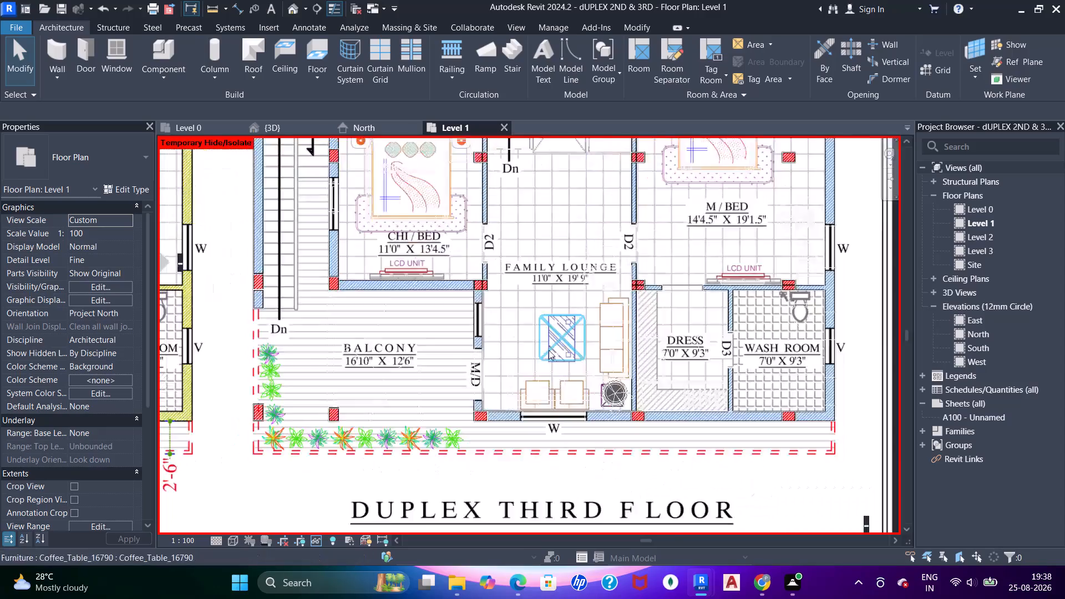
pyautogui.scroll(4, 549, 350)
pyautogui.scroll(1, 373, 383)
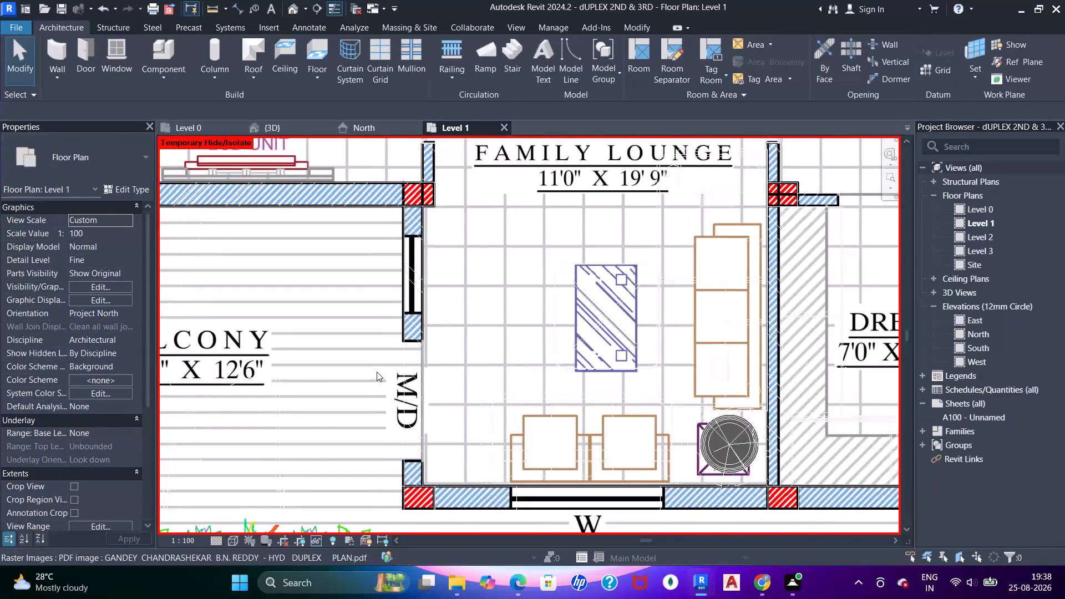
# Compare the second floor drawing's hall M/D and window layout with the third floor drawing's balcony and family lounge openings.
pyautogui.scroll(-12, 371, 359)
pyautogui.moveTo(302, 350); pyautogui.dragTo(597, 352, button='middle')
pyautogui.moveTo(432, 346); pyautogui.dragTo(470, 334, button='middle')
pyautogui.scroll(2, 392, 344)
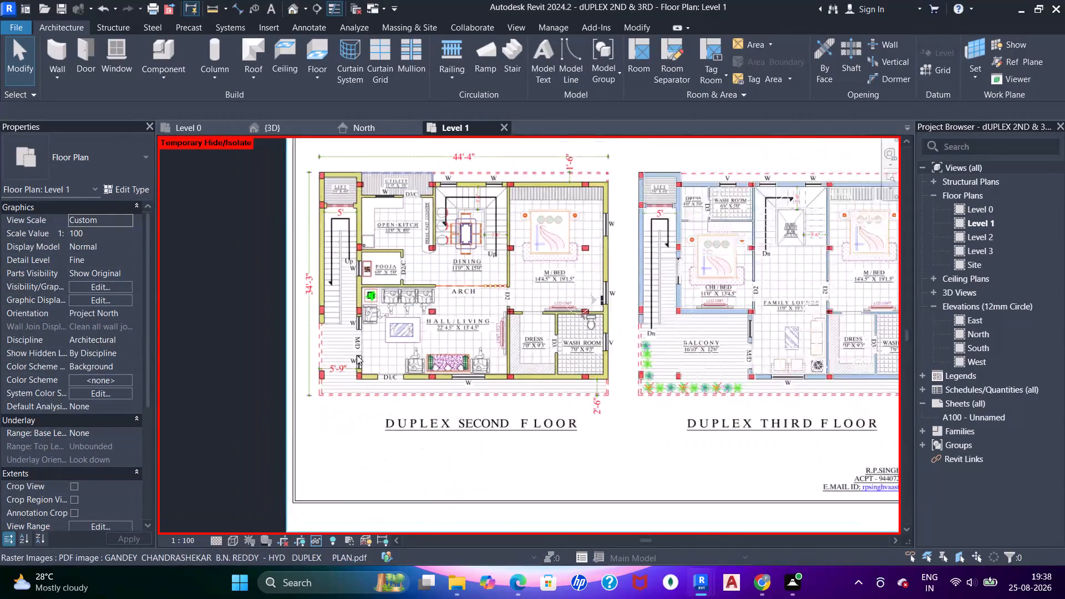
pyautogui.scroll(9, 357, 355)
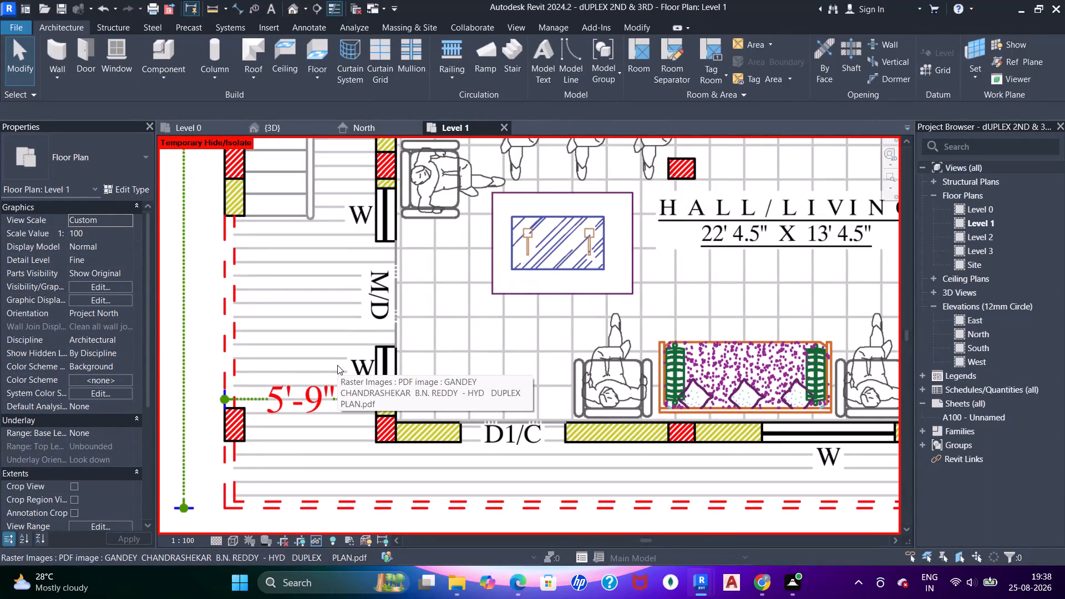
pyautogui.scroll(-11, 337, 365)
pyautogui.moveTo(458, 358); pyautogui.dragTo(185, 354, button='middle')
pyautogui.moveTo(245, 351); pyautogui.dragTo(118, 342, button='middle')
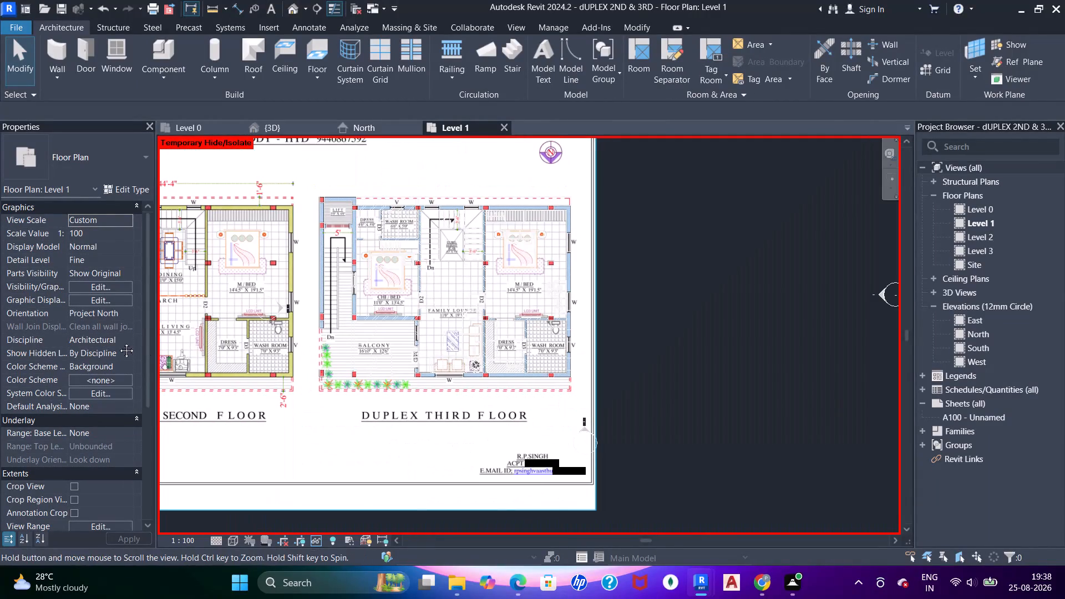
pyautogui.moveTo(572, 303); pyautogui.dragTo(257, 302, button='middle')
pyautogui.scroll(-2, 462, 287)
pyautogui.moveTo(355, 308); pyautogui.dragTo(647, 284, button='middle')
pyautogui.moveTo(354, 328); pyautogui.dragTo(365, 326, button='middle')
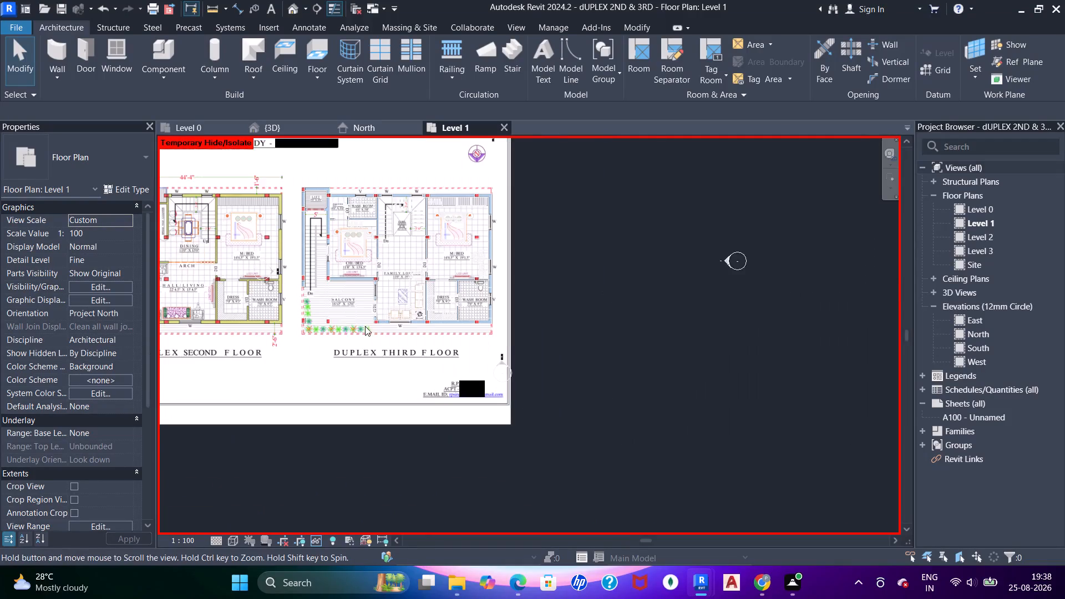
pyautogui.moveTo(365, 326); pyautogui.dragTo(366, 331, button='middle')
pyautogui.scroll(12, 363, 329)
pyautogui.moveTo(336, 274); pyautogui.dragTo(476, 384, button='middle')
pyautogui.scroll(-3, 556, 336)
pyautogui.moveTo(744, 339); pyautogui.dragTo(593, 362, button='middle')
pyautogui.scroll(4, 490, 345)
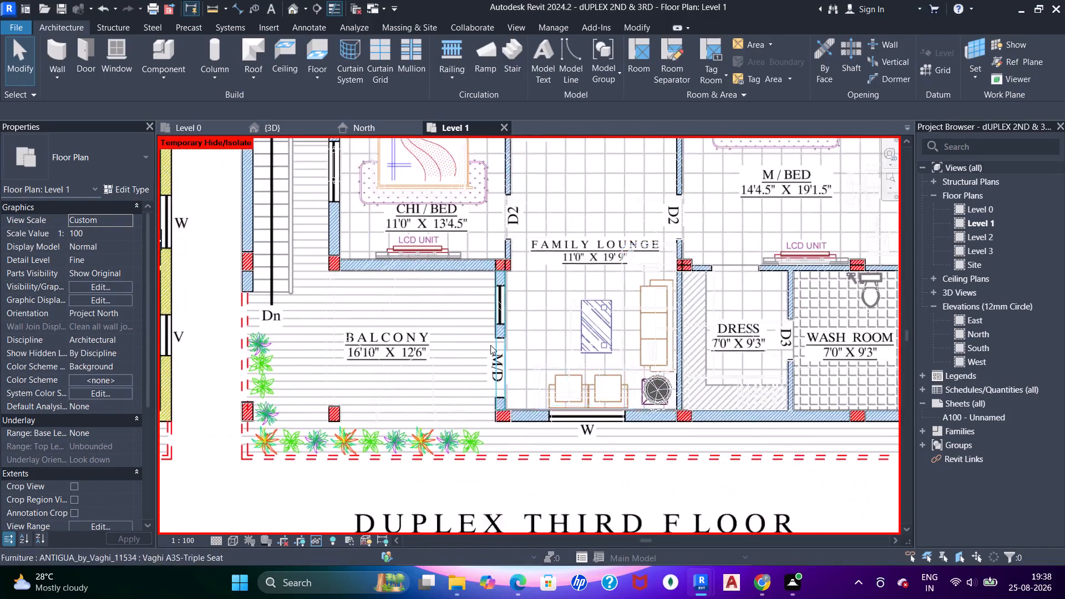
pyautogui.scroll(1, 490, 345)
pyautogui.moveTo(480, 340); pyautogui.dragTo(466, 302, button='middle')
pyautogui.press('Escape')
pyautogui.press('Escape')
pyautogui.press('Escape')
pyautogui.press('Escape')
pyautogui.press('Escape')
pyautogui.press('Escape')
pyautogui.press('Escape')
pyautogui.press('Escape')
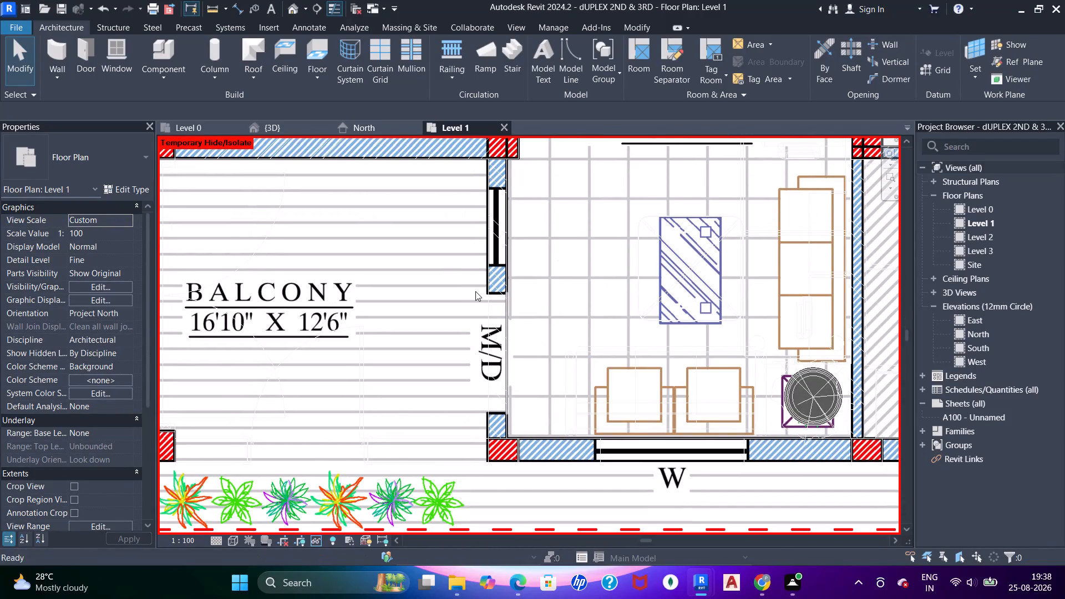
pyautogui.press('Escape')
pyautogui.press('Escape')
pyautogui.press('Escape')
# Duplicate the Doors_ExtDbl_Flush MD door type as MD 2 and set its rough width to 4'.
pyautogui.press('d')
pyautogui.press('r')
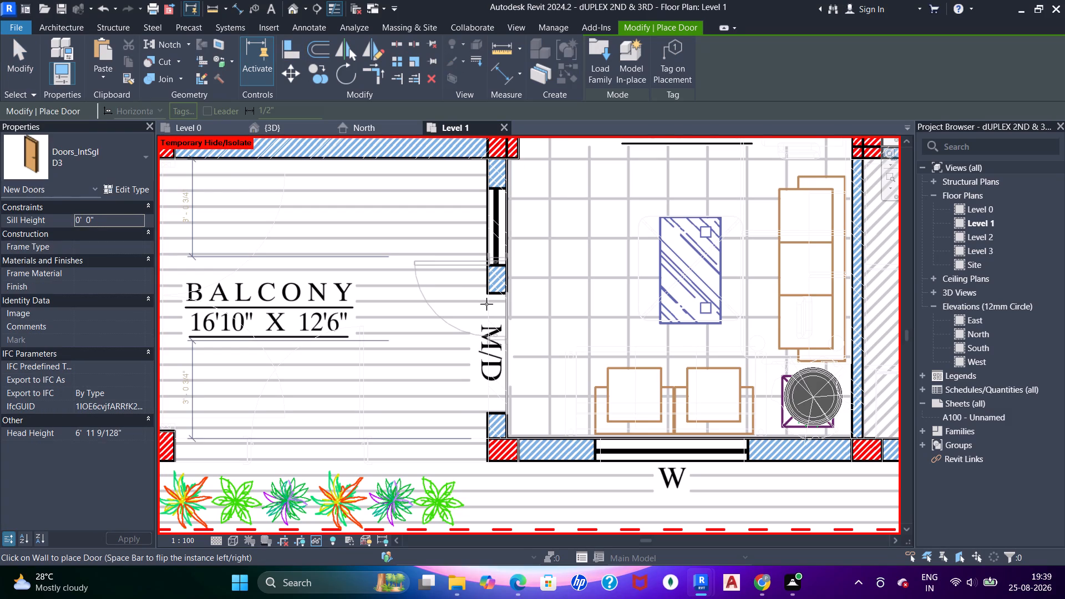
pyautogui.click(83, 157)
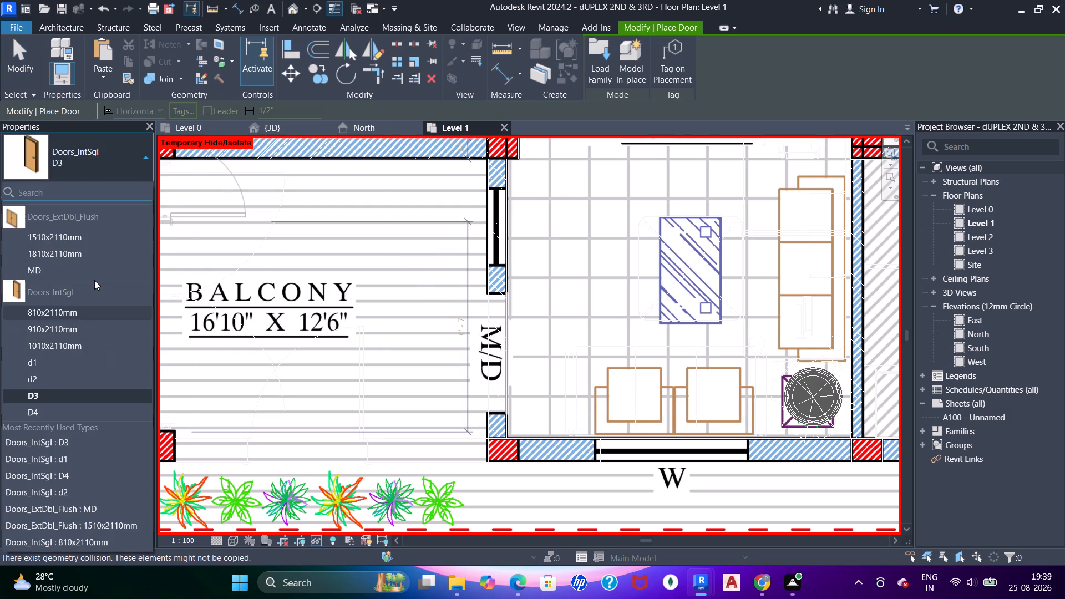
pyautogui.click(72, 272)
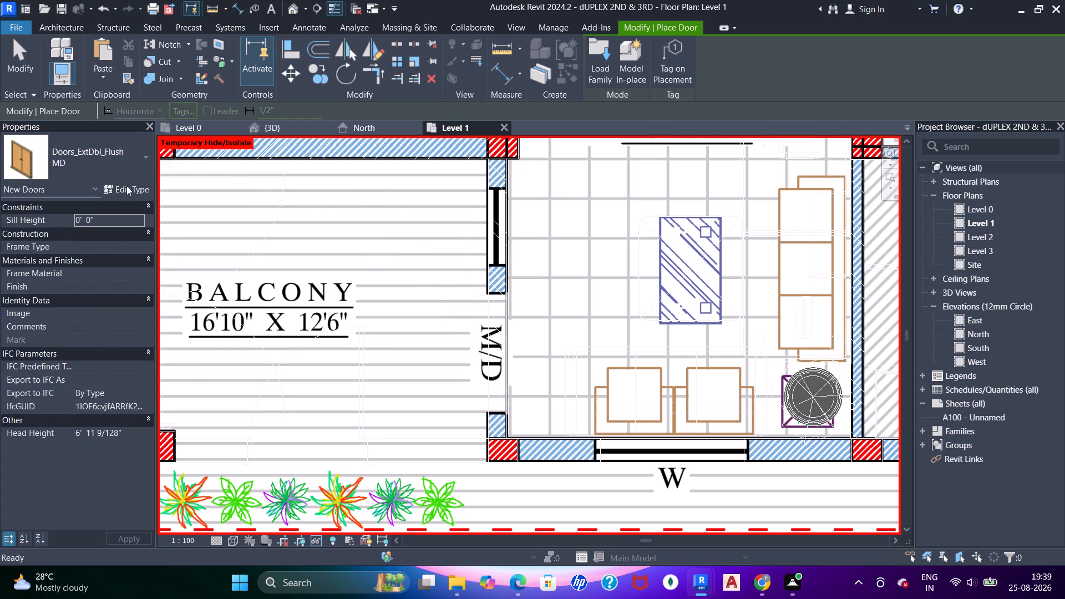
pyautogui.click(126, 186)
pyautogui.click(816, 124)
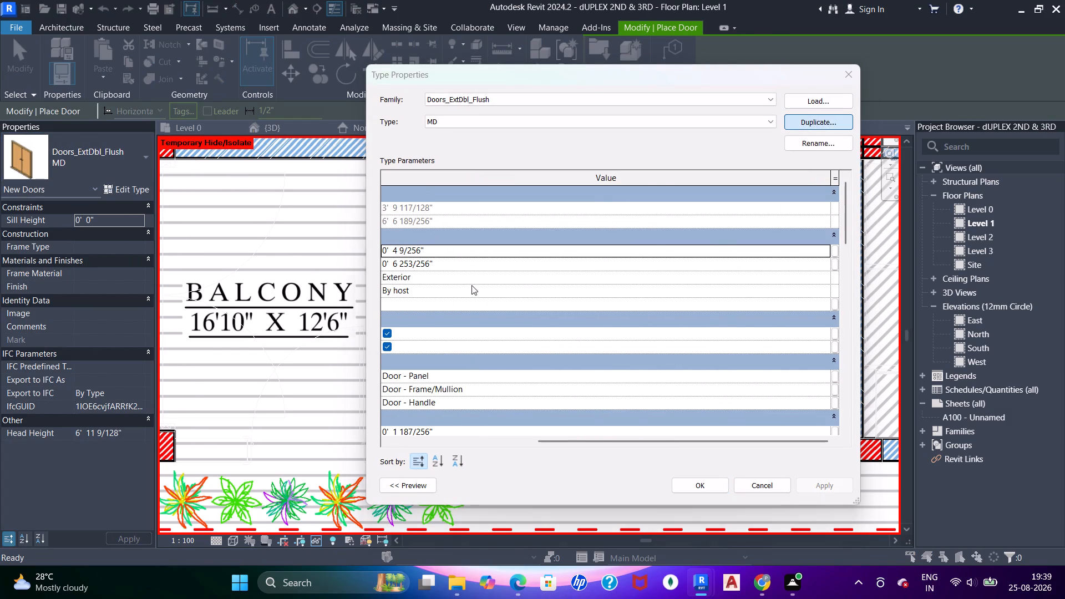
pyautogui.click(637, 313)
pyautogui.moveTo(570, 441); pyautogui.dragTo(443, 437)
pyautogui.scroll(-4, 537, 292)
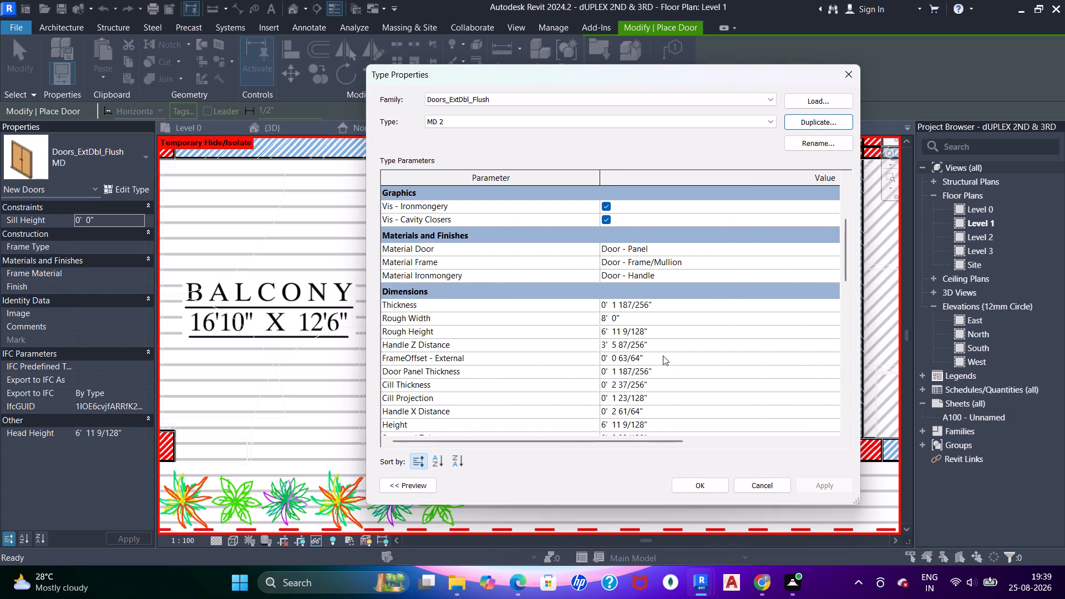
pyautogui.click(676, 320)
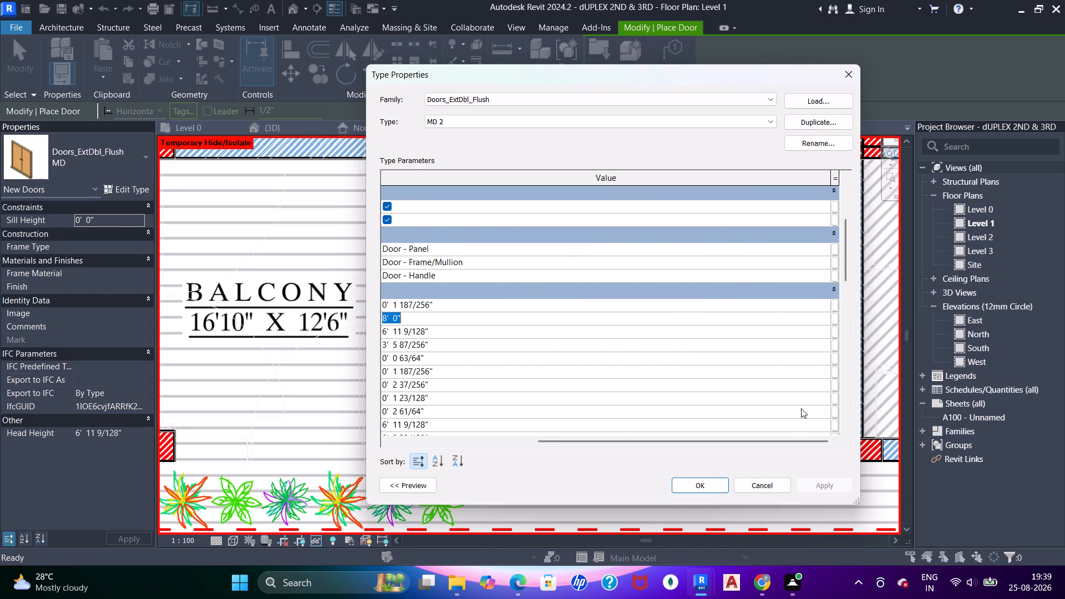
pyautogui.press('4')
pyautogui.press("'")
pyautogui.press('Return')
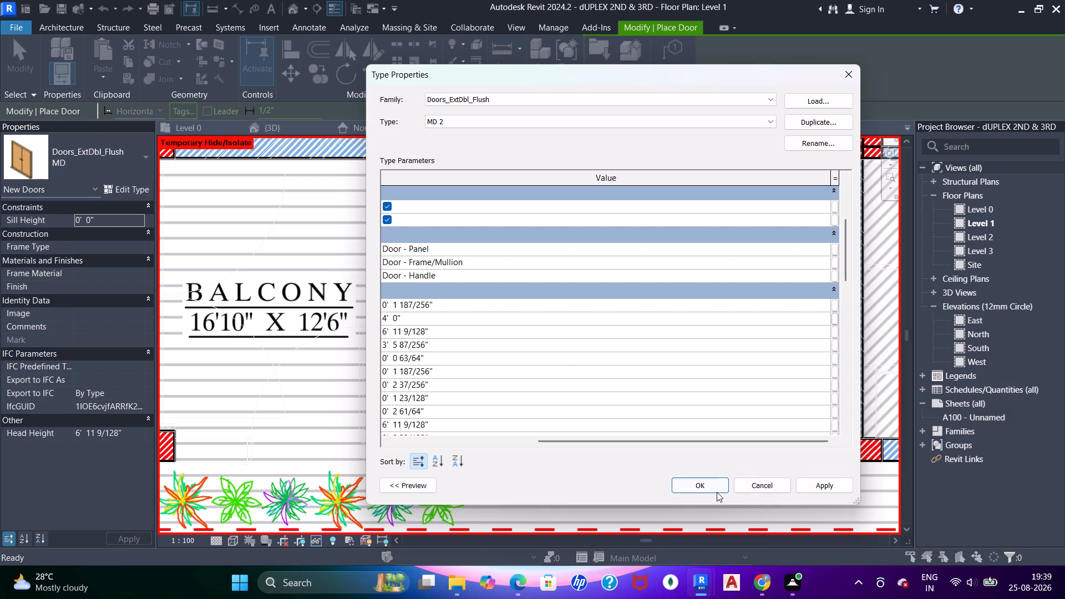
pyautogui.click(717, 492)
# Place an MD 2 double door in the 7" wall at the drawn M/D opening, swinging toward the balcony.
pyautogui.scroll(5, 488, 272)
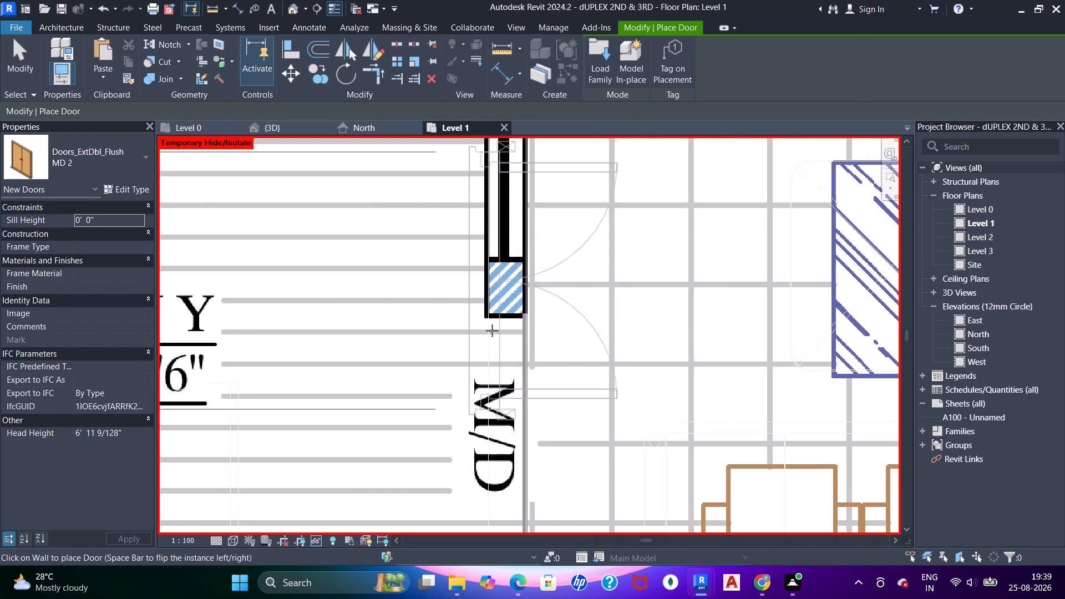
pyautogui.scroll(-3, 517, 461)
pyautogui.moveTo(518, 460); pyautogui.dragTo(518, 351, button='middle')
pyautogui.scroll(4, 502, 353)
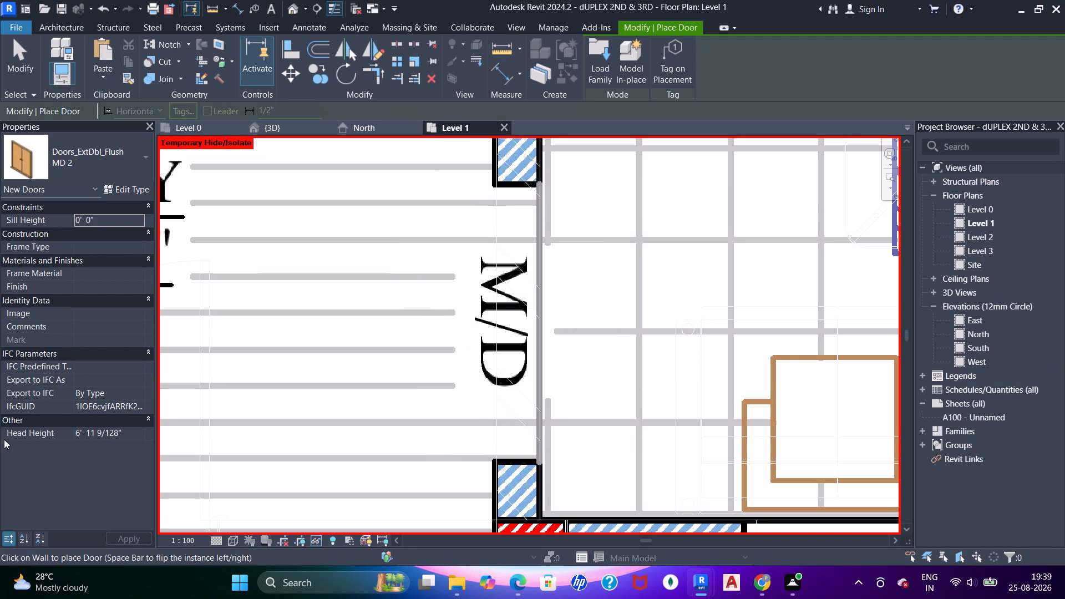
pyautogui.moveTo(805, 285); pyautogui.dragTo(757, 307, button='middle')
pyautogui.moveTo(433, 334); pyautogui.dragTo(463, 291, button='middle')
pyautogui.scroll(-2, 464, 291)
pyautogui.moveTo(484, 275); pyautogui.dragTo(484, 298, button='middle')
pyautogui.scroll(1, 485, 290)
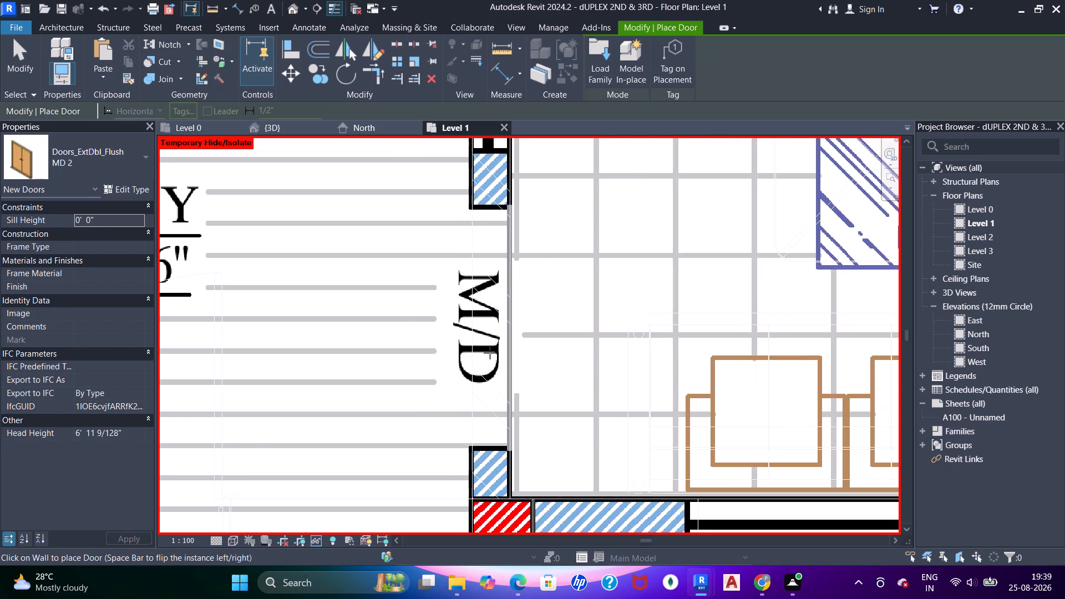
pyautogui.click(509, 312)
pyautogui.scroll(-6, 509, 312)
pyautogui.moveTo(524, 273); pyautogui.dragTo(524, 280, button='middle')
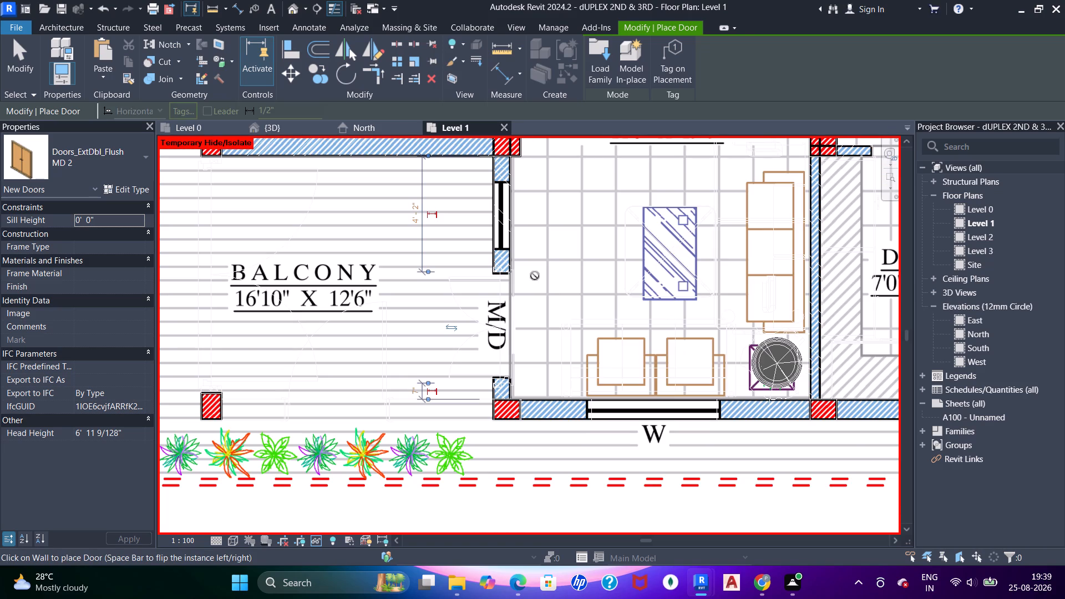
pyautogui.press('Escape')
pyautogui.press('Escape')
pyautogui.press('Escape')
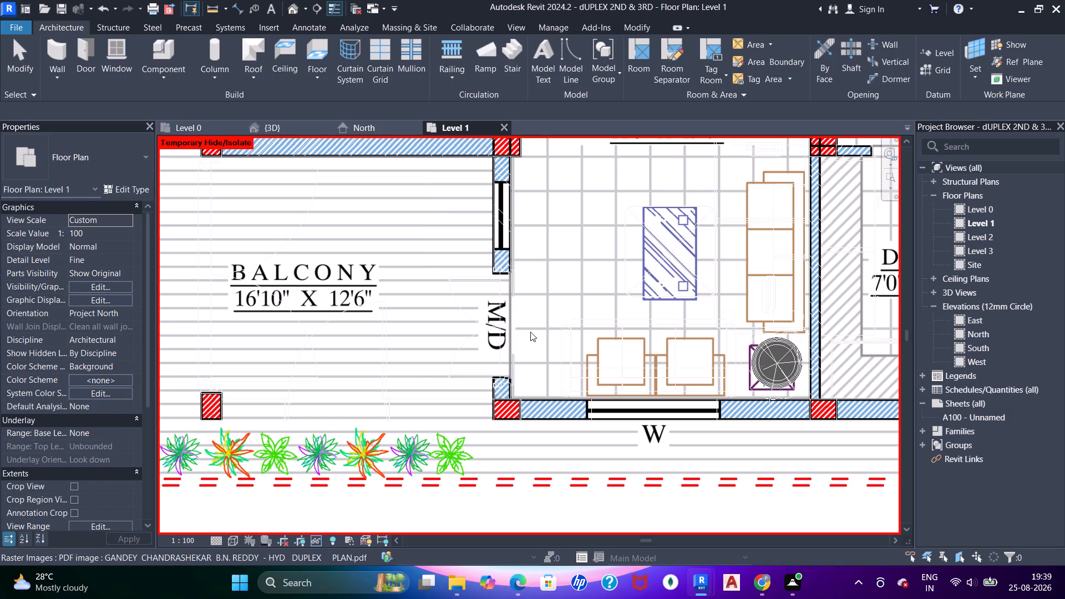
pyautogui.press('Escape')
pyautogui.press('Escape')
pyautogui.press('Escape')
# Check the MD 2 door against the drawn M/D opening in shaded display, then return the view to wireframe.
pyautogui.write('sdsd')
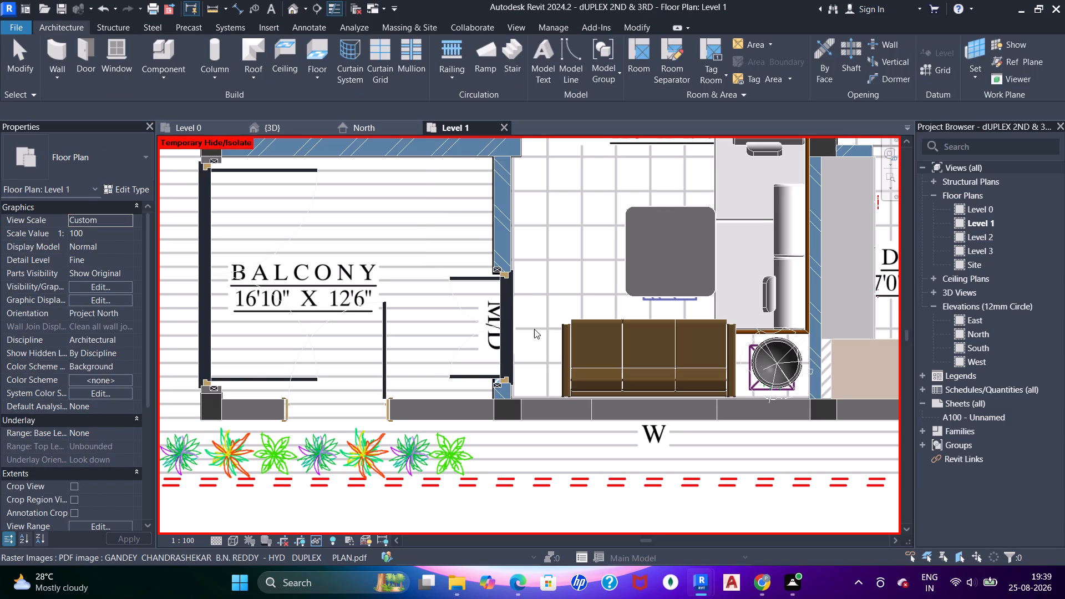
pyautogui.press('w')
pyautogui.press('f')
pyautogui.scroll(-4, 527, 319)
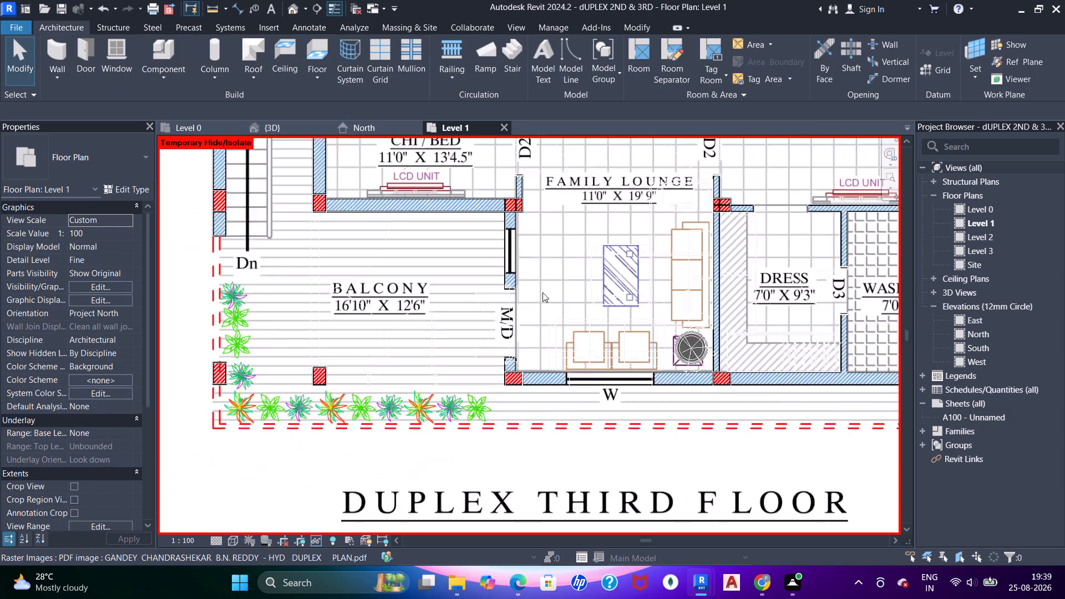
pyautogui.moveTo(542, 295); pyautogui.dragTo(536, 383, button='middle')
pyautogui.press('Escape')
pyautogui.press('Escape')
pyautogui.scroll(7, 483, 344)
pyautogui.moveTo(520, 372); pyautogui.dragTo(479, 226, button='middle')
pyautogui.scroll(-4, 497, 190)
pyautogui.moveTo(503, 192); pyautogui.dragTo(504, 216, button='middle')
pyautogui.press('Escape')
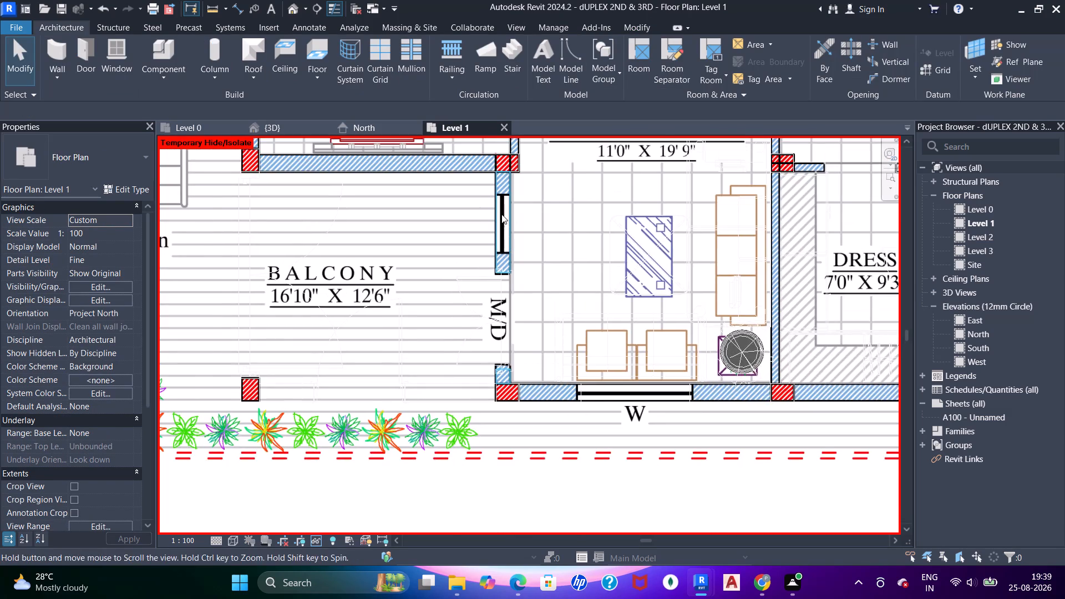
pyautogui.press('Escape')
pyautogui.scroll(7, 501, 214)
pyautogui.scroll(-7, 501, 221)
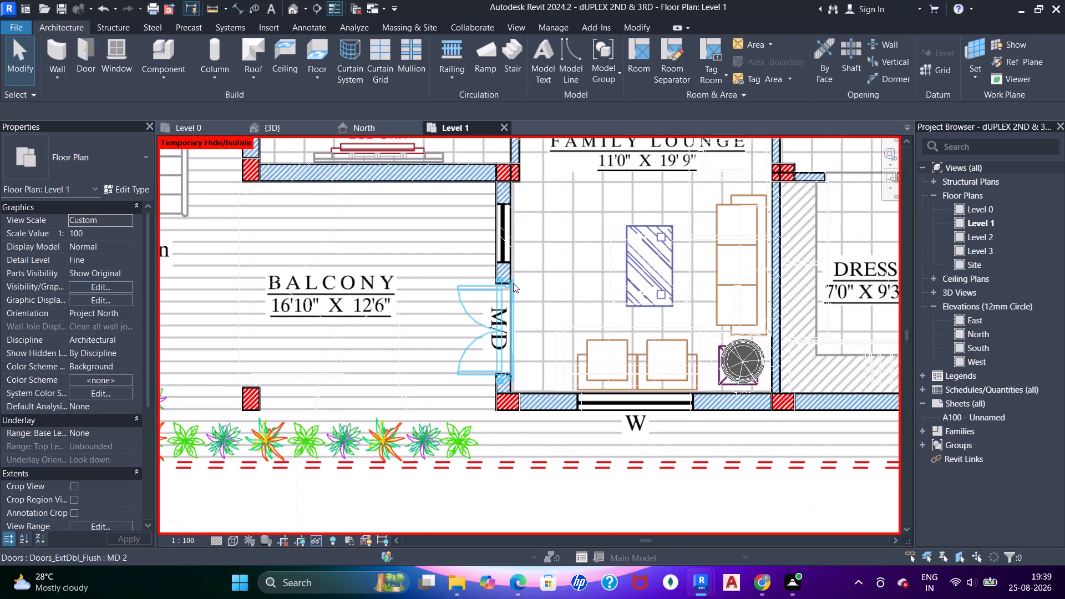
pyautogui.press('Escape')
pyautogui.press('Escape')
# Review the type dimensions of the Window-Square Opening types w3, w2 and w4 for the balcony and family lounge wall.
pyautogui.press('w')
pyautogui.press('n')
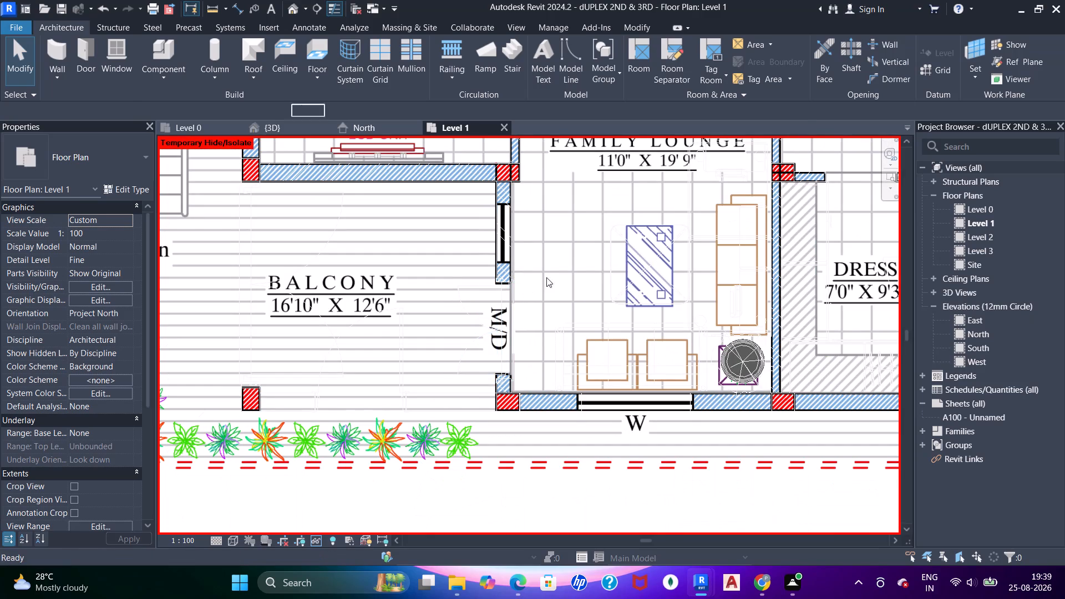
pyautogui.click(78, 163)
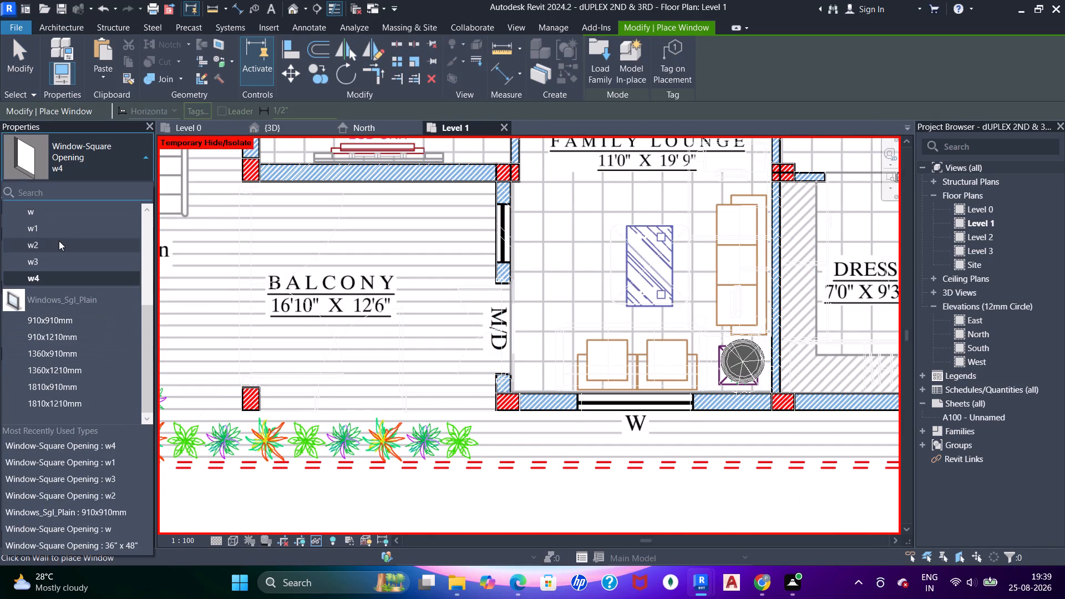
pyautogui.click(49, 259)
pyautogui.click(110, 192)
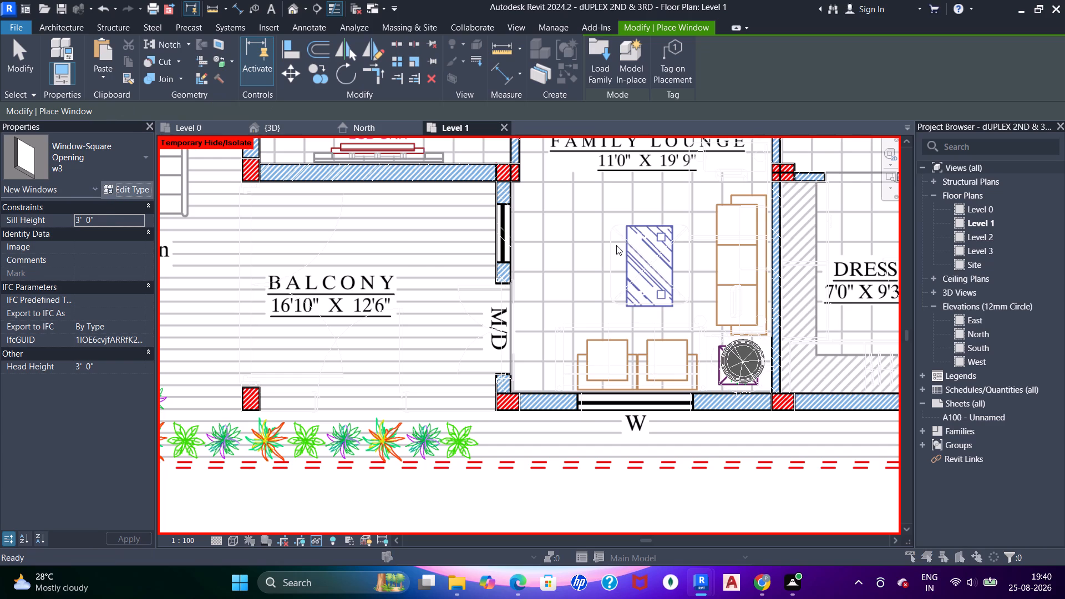
pyautogui.scroll(-1, 642, 287)
pyautogui.scroll(1, 638, 285)
pyautogui.press('Escape')
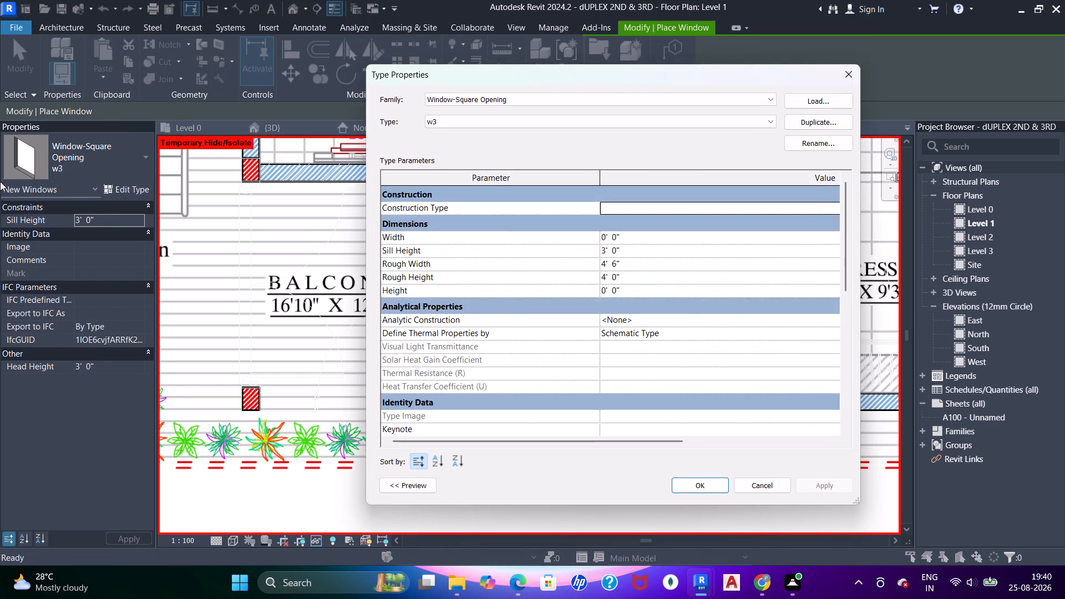
pyautogui.click(83, 150)
pyautogui.click(45, 246)
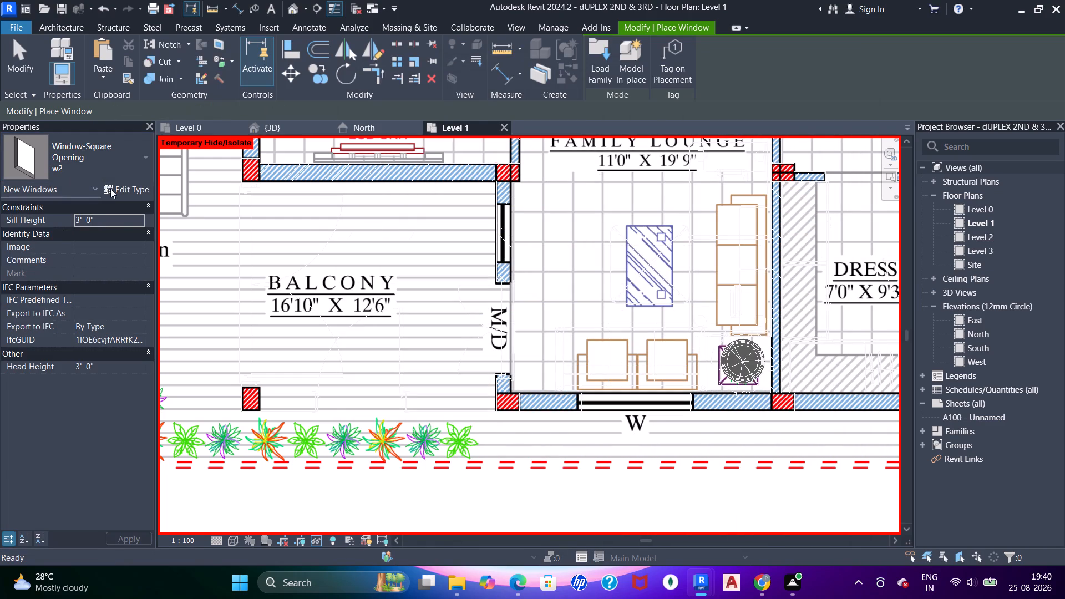
pyautogui.click(110, 189)
pyautogui.press('Escape')
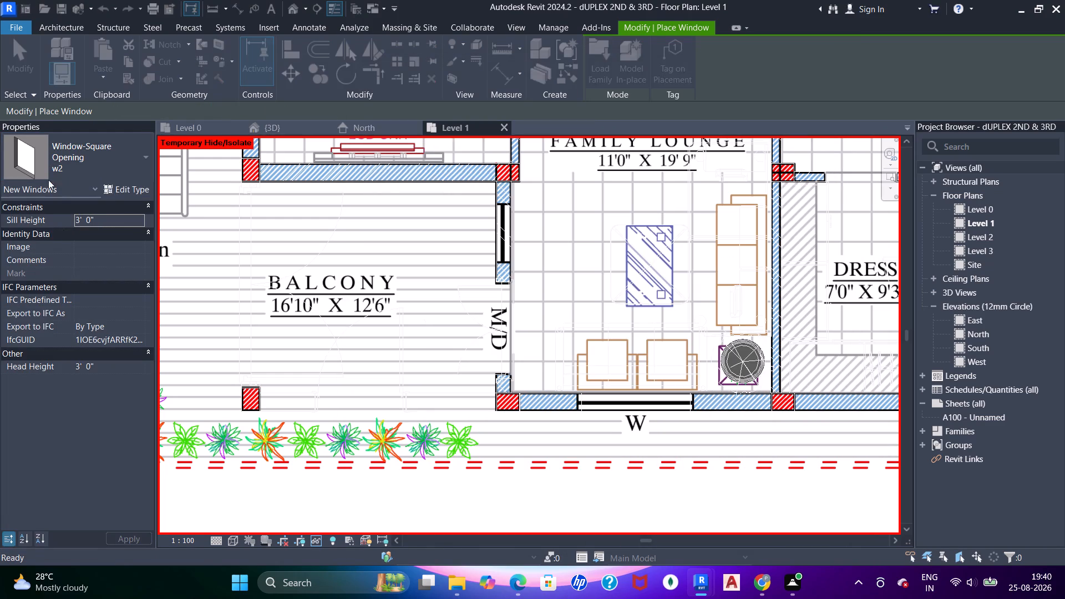
pyautogui.click(50, 171)
pyautogui.moveTo(54, 285); pyautogui.dragTo(54, 276)
pyautogui.click(110, 190)
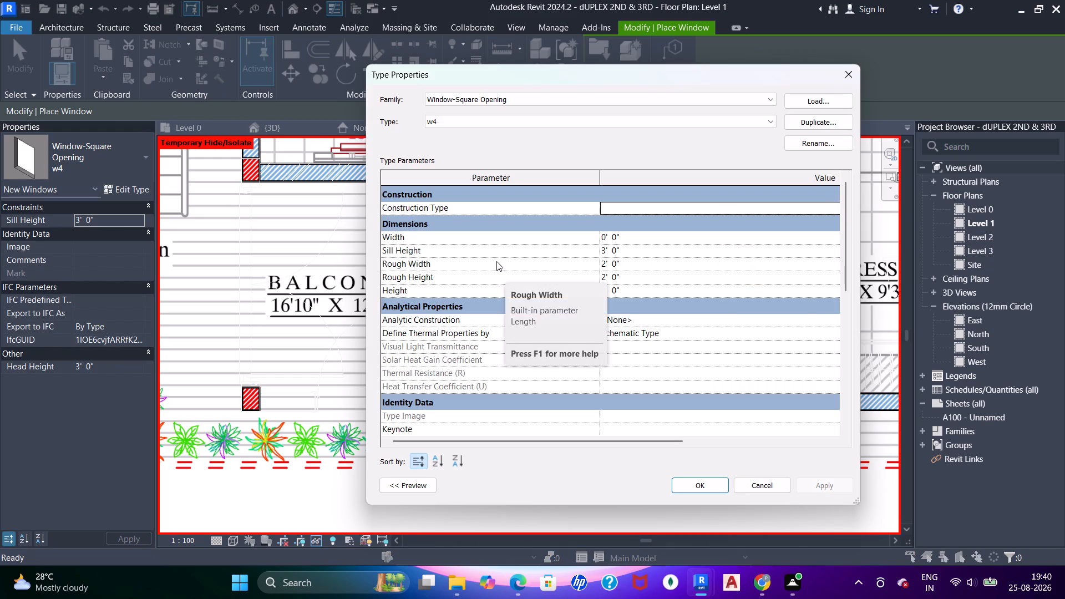
pyautogui.press('Escape')
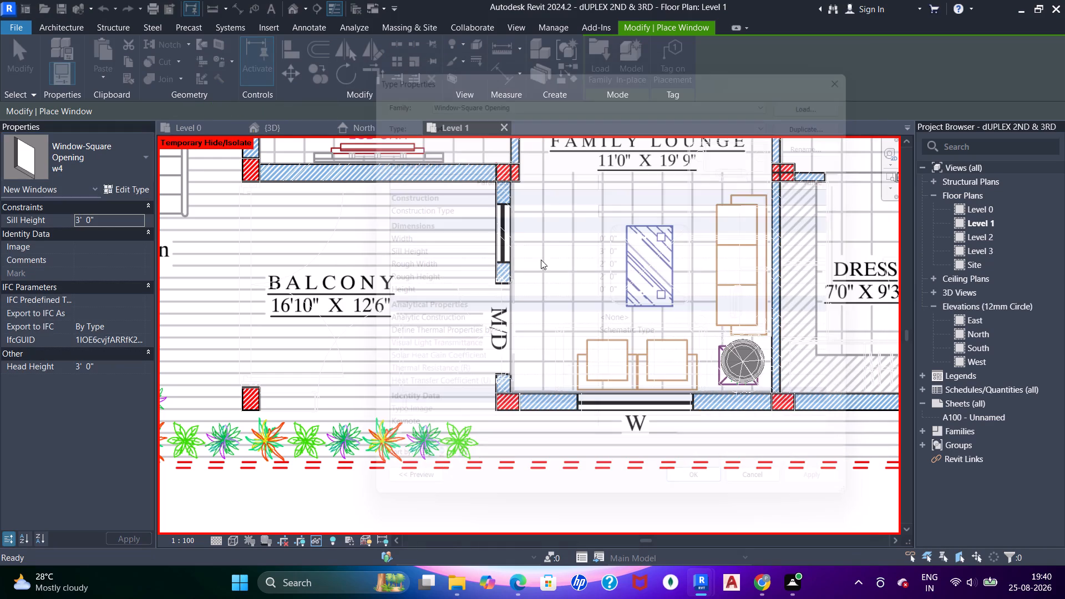
# Place a Window-Square Opening of type w in the 7" balcony and family lounge wall at the drawn window opening beside the M/D.
pyautogui.scroll(6, 491, 218)
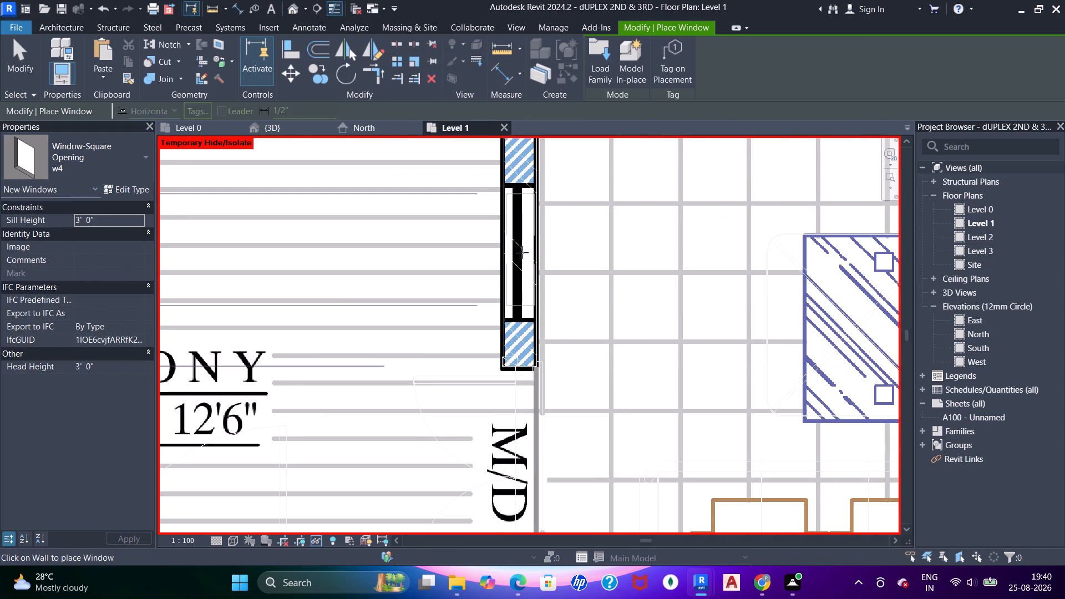
pyautogui.press('s')
pyautogui.press('d')
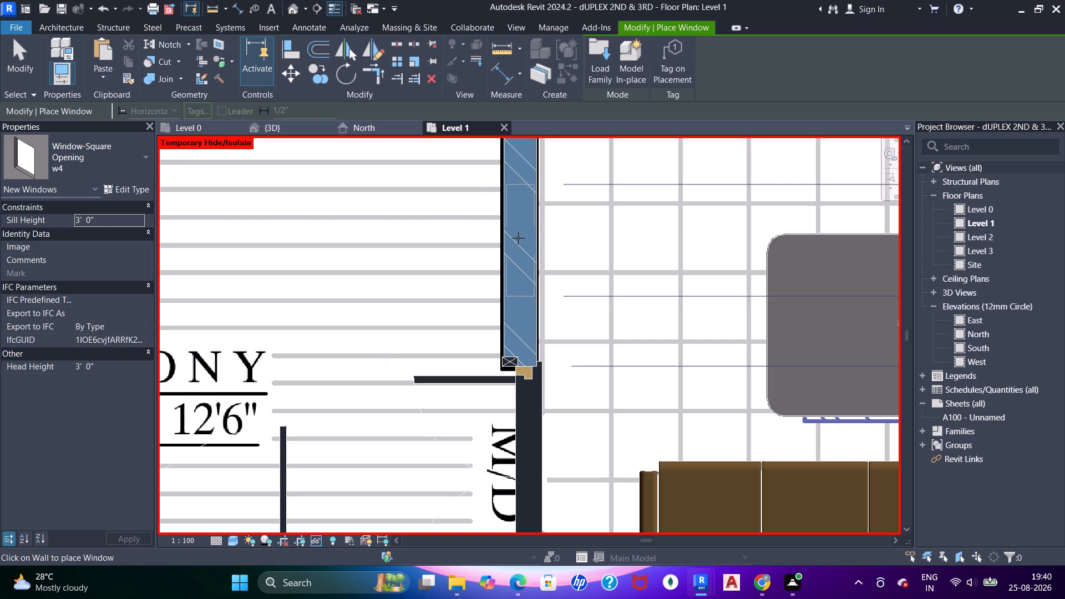
pyautogui.write('wf')
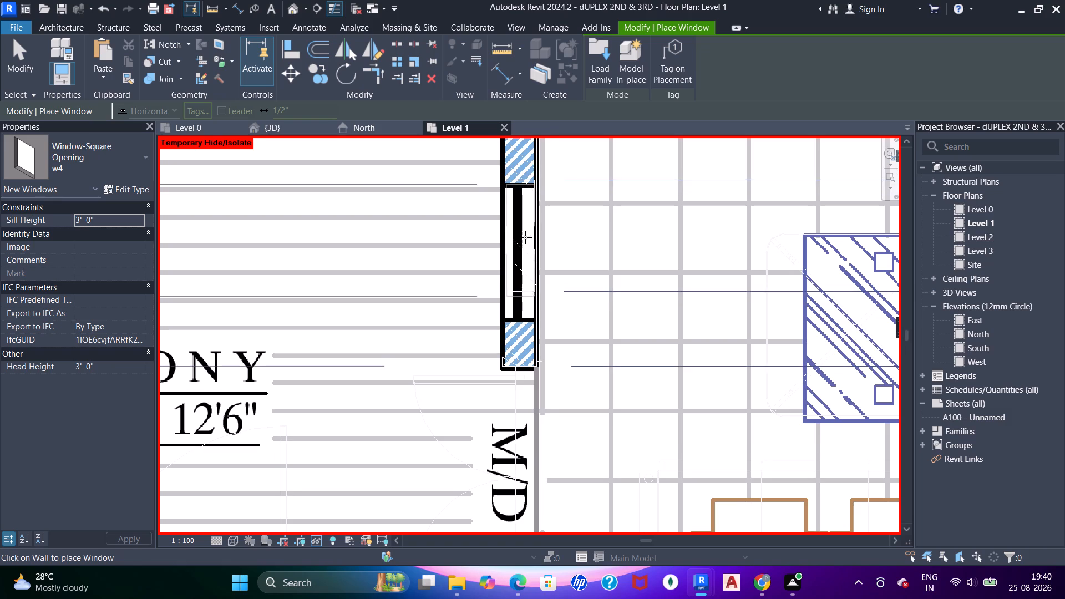
pyautogui.scroll(3, 539, 255)
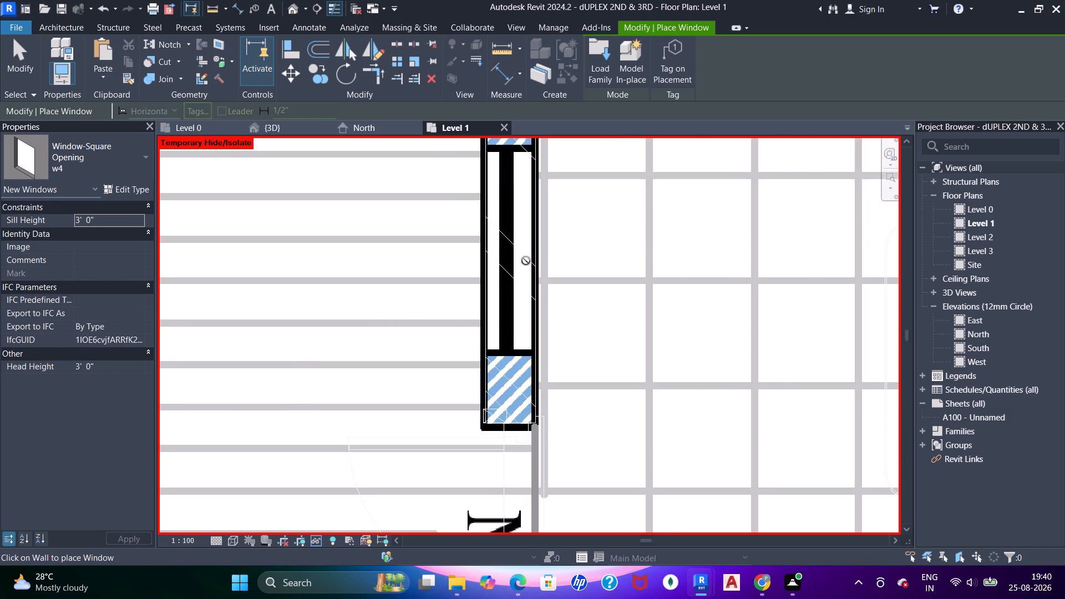
pyautogui.click(68, 172)
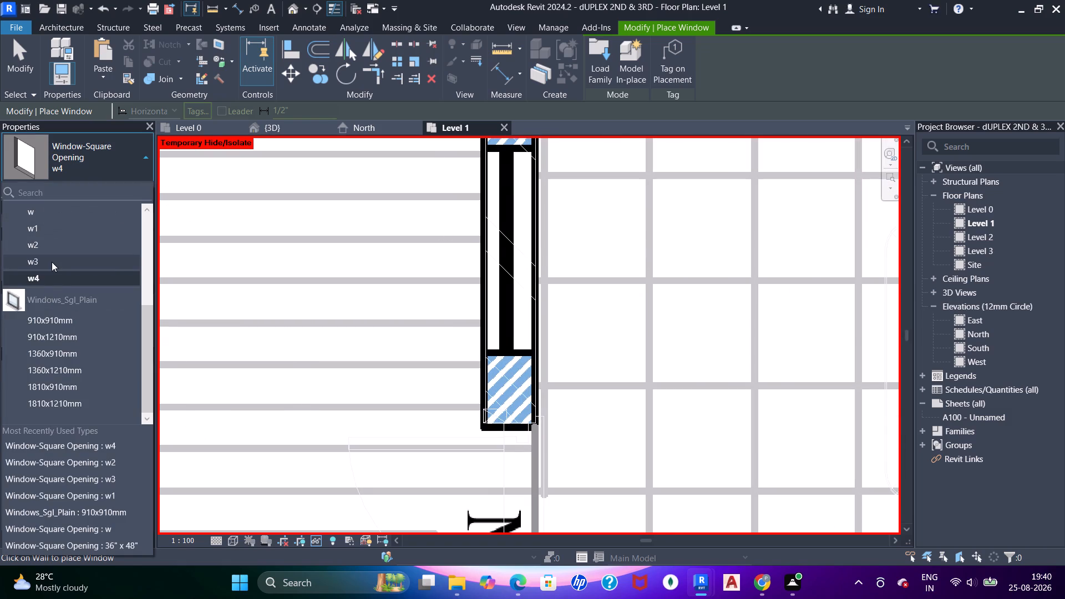
pyautogui.click(52, 253)
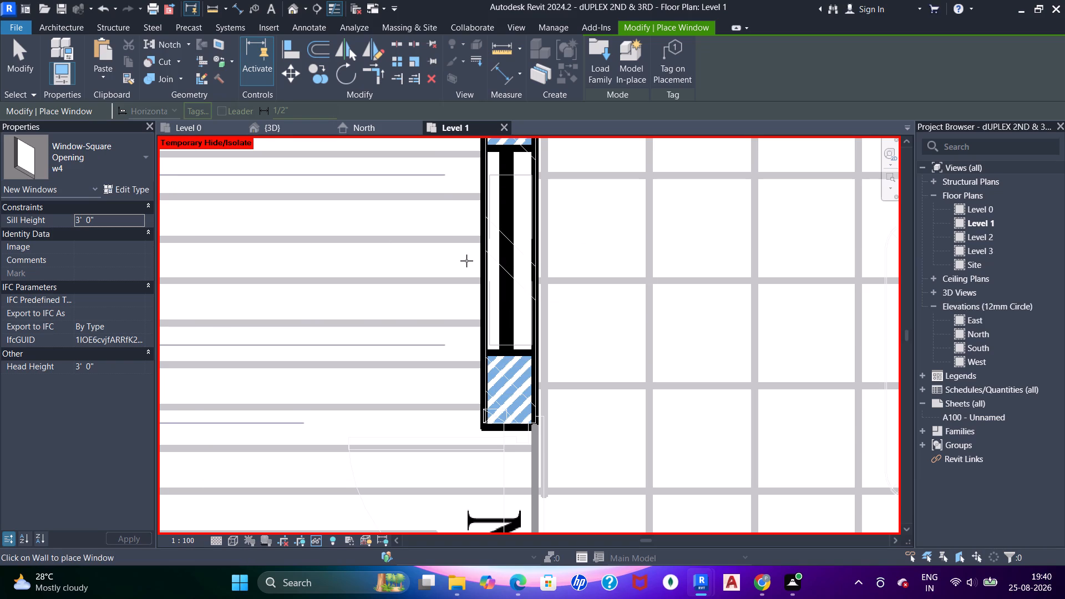
pyautogui.click(41, 160)
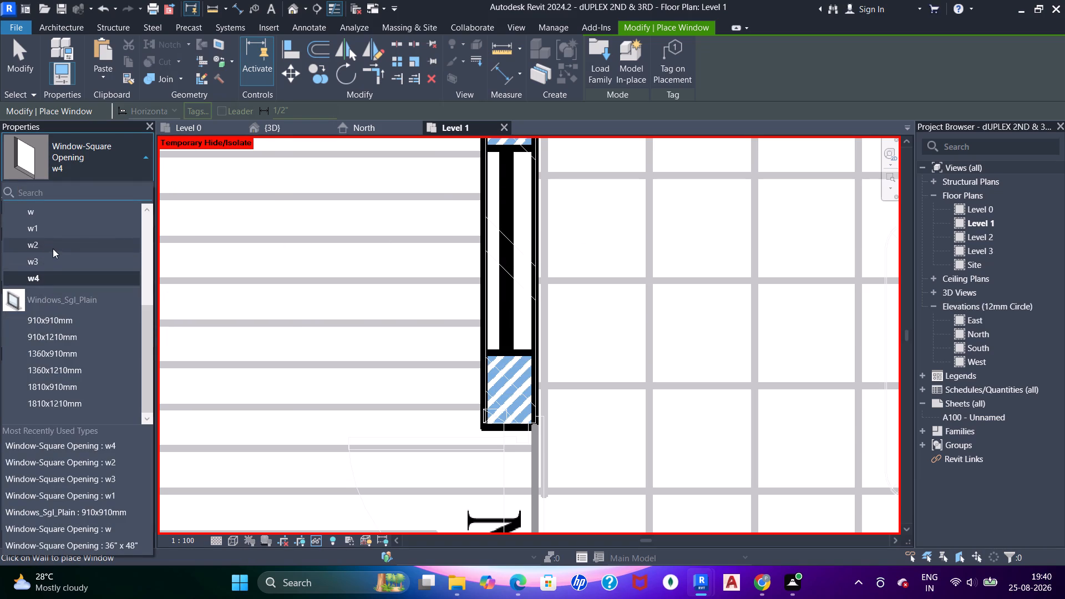
pyautogui.click(53, 248)
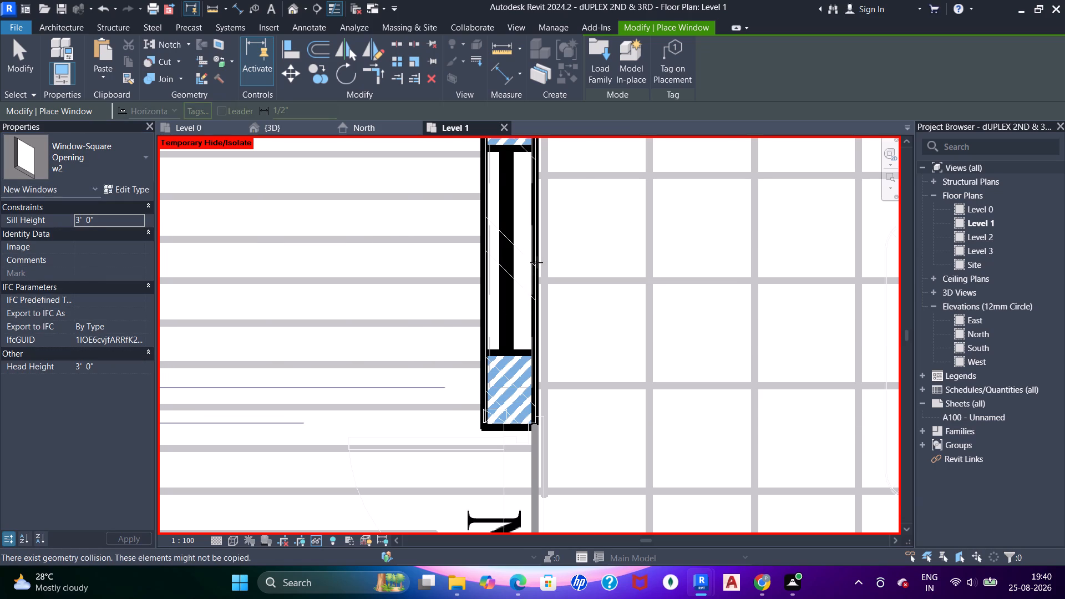
pyautogui.click(38, 166)
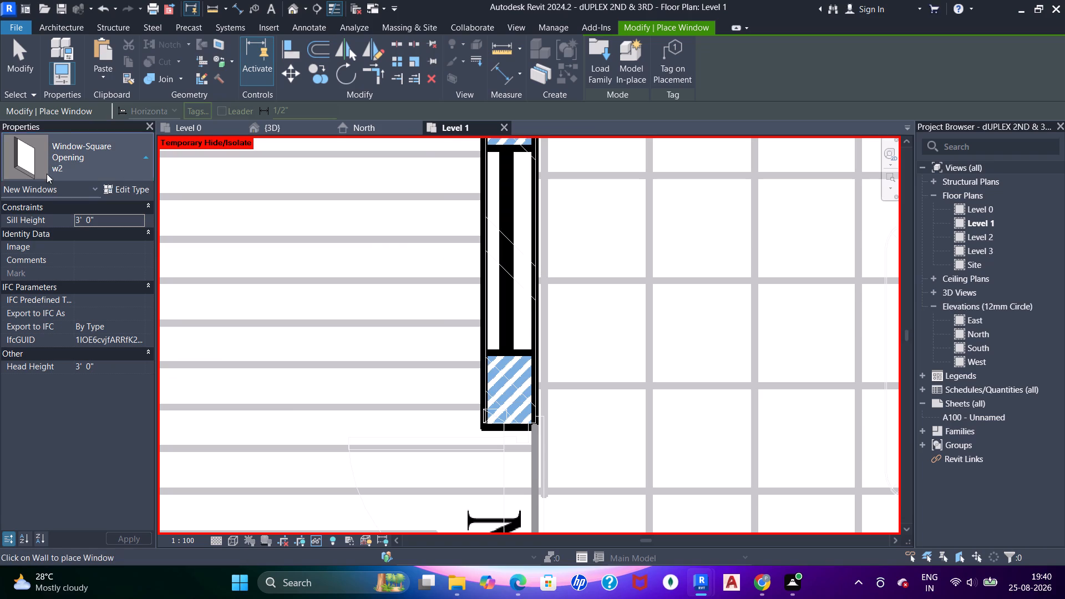
pyautogui.click(52, 217)
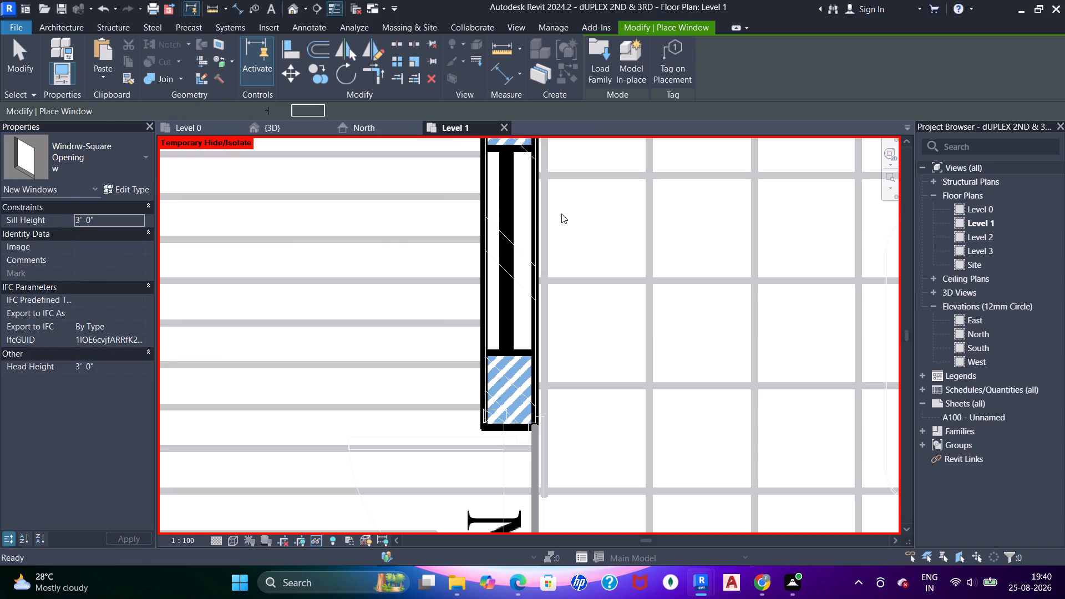
pyautogui.click(537, 240)
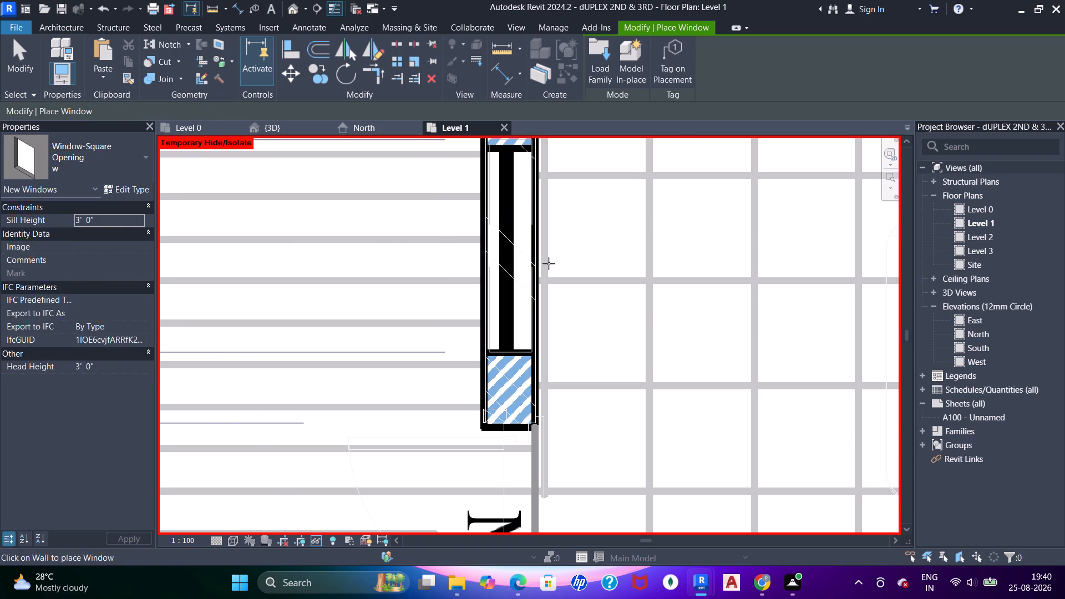
# Nudge the new w window slightly down along the wall to line up with the drawn window opening.
pyautogui.scroll(-3, 549, 262)
pyautogui.moveTo(542, 236); pyautogui.dragTo(542, 259, button='middle')
pyautogui.press('Escape')
pyautogui.press('Escape')
pyautogui.press('Escape')
pyautogui.press('Escape')
pyautogui.press('Escape')
pyautogui.click(538, 229)
pyautogui.scroll(2, 539, 231)
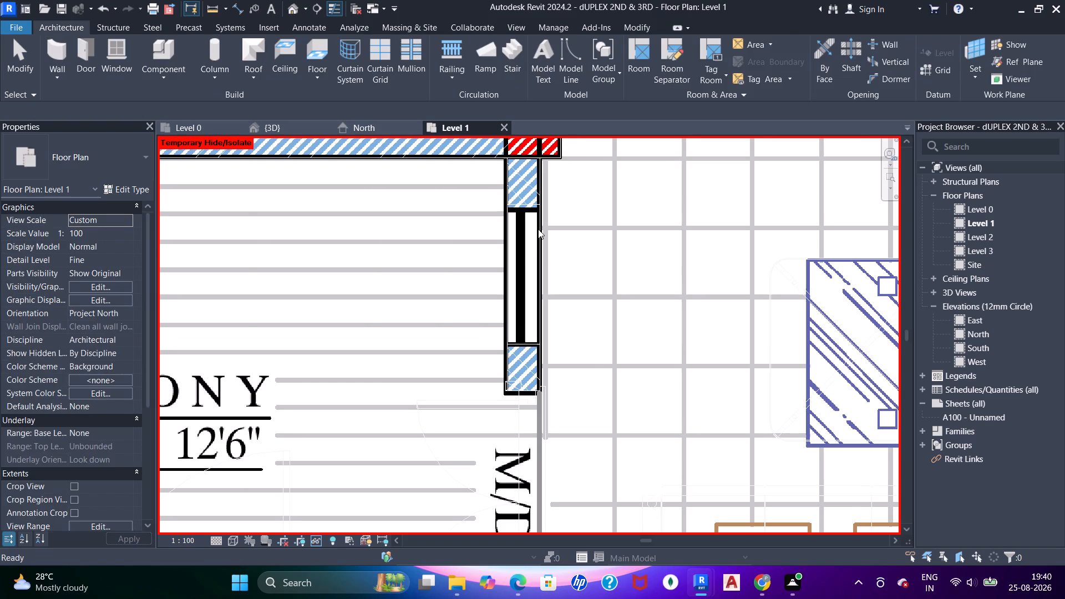
pyautogui.scroll(2, 538, 229)
pyautogui.scroll(1, 542, 307)
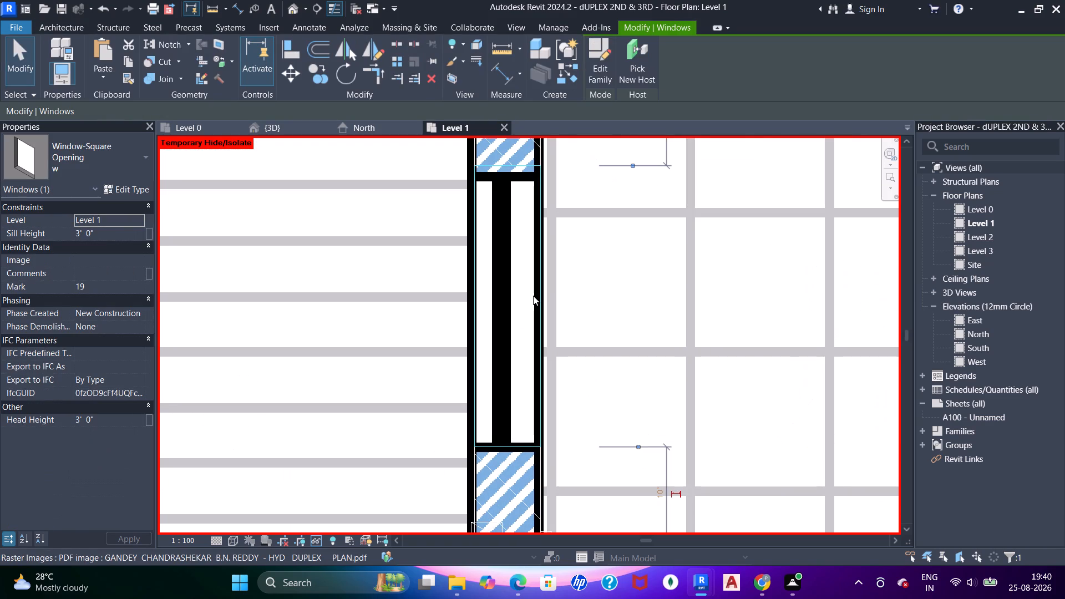
pyautogui.press('Down')
pyautogui.press('Down')
pyautogui.press('Down')
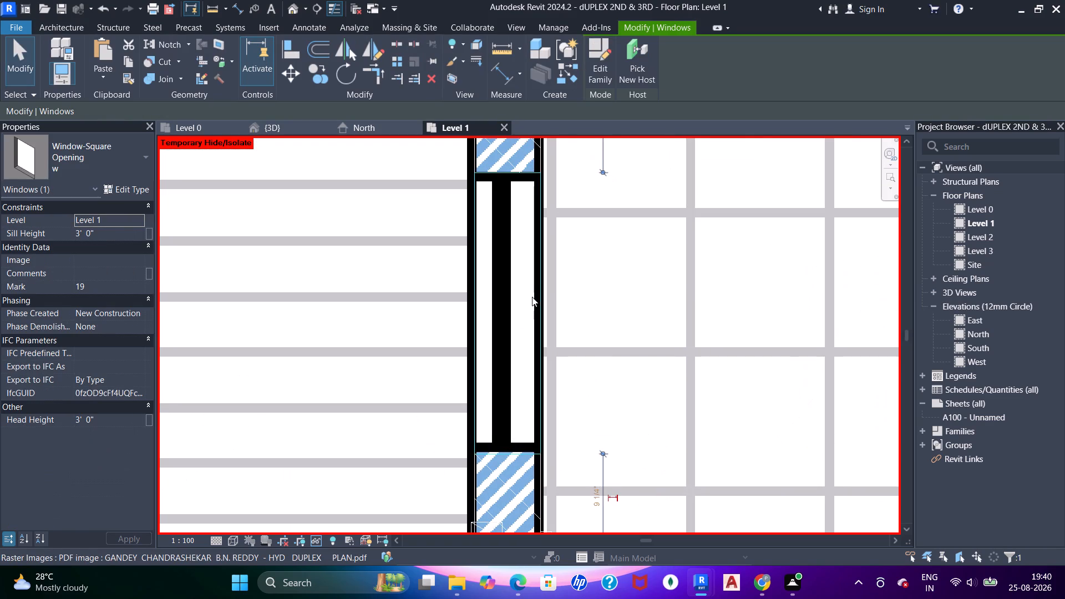
pyautogui.press('Down')
pyautogui.scroll(-6, 532, 293)
pyautogui.moveTo(526, 303); pyautogui.dragTo(505, 261, button='middle')
pyautogui.press('Escape')
pyautogui.scroll(-4, 505, 258)
pyautogui.moveTo(518, 297); pyautogui.dragTo(521, 227, button='middle')
pyautogui.press('Escape')
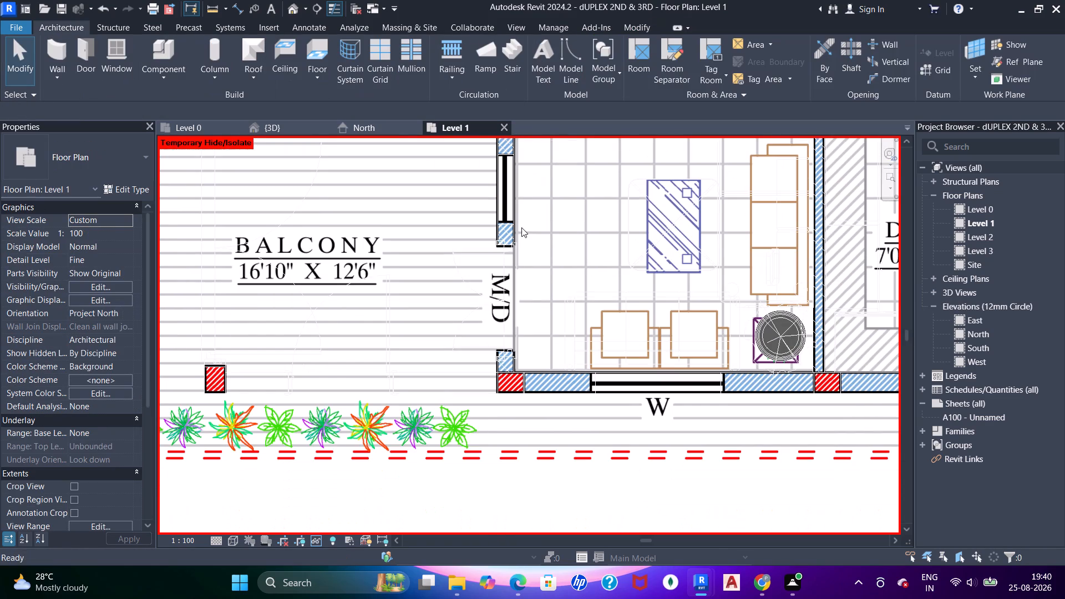
pyautogui.press('Escape')
pyautogui.moveTo(515, 195); pyautogui.dragTo(495, 317, button='middle')
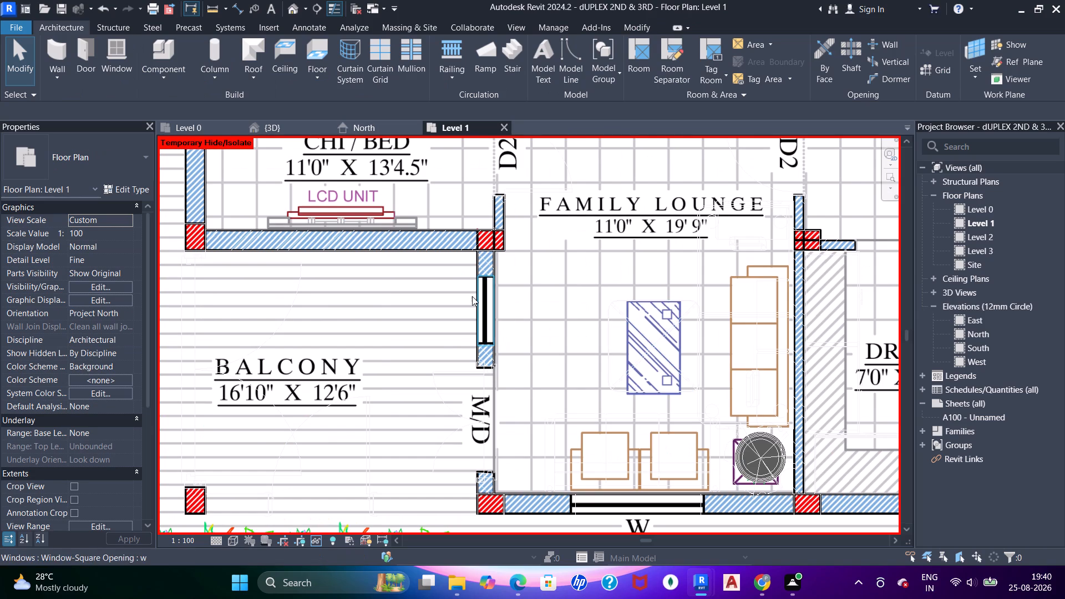
pyautogui.click(472, 296)
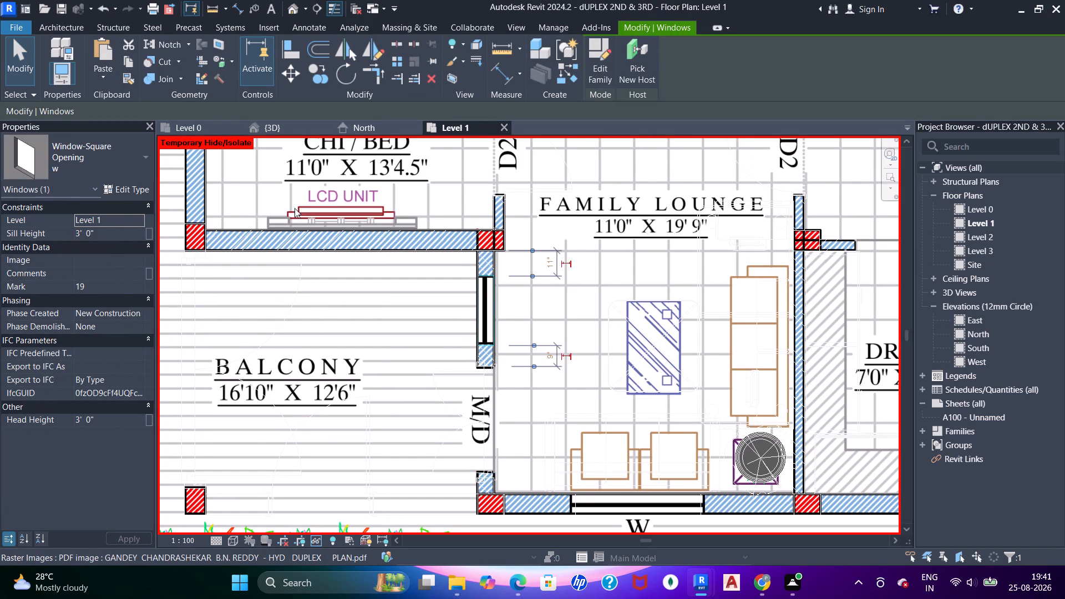
pyautogui.press('Escape')
# Review the mirror families in the mirror folder and load Decorative_Mirror_10587 as a component for the dress and wash room area.
pyautogui.scroll(-4, 488, 255)
pyautogui.moveTo(577, 287); pyautogui.dragTo(506, 267, button='middle')
pyautogui.scroll(5, 536, 283)
pyautogui.scroll(-5, 536, 276)
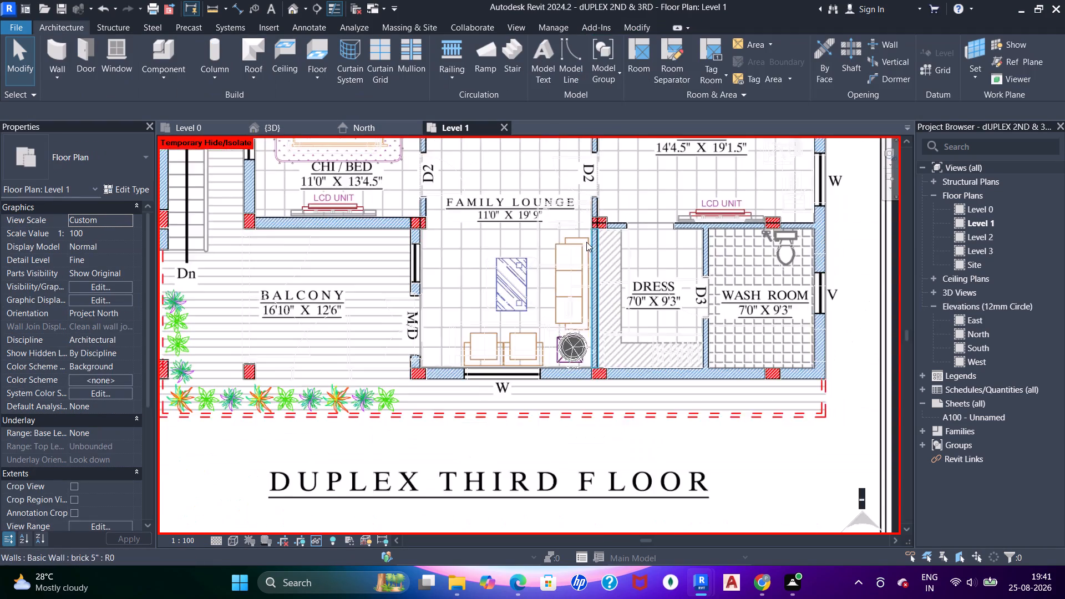
pyautogui.moveTo(584, 242); pyautogui.dragTo(488, 309, button='middle')
pyautogui.scroll(4, 560, 347)
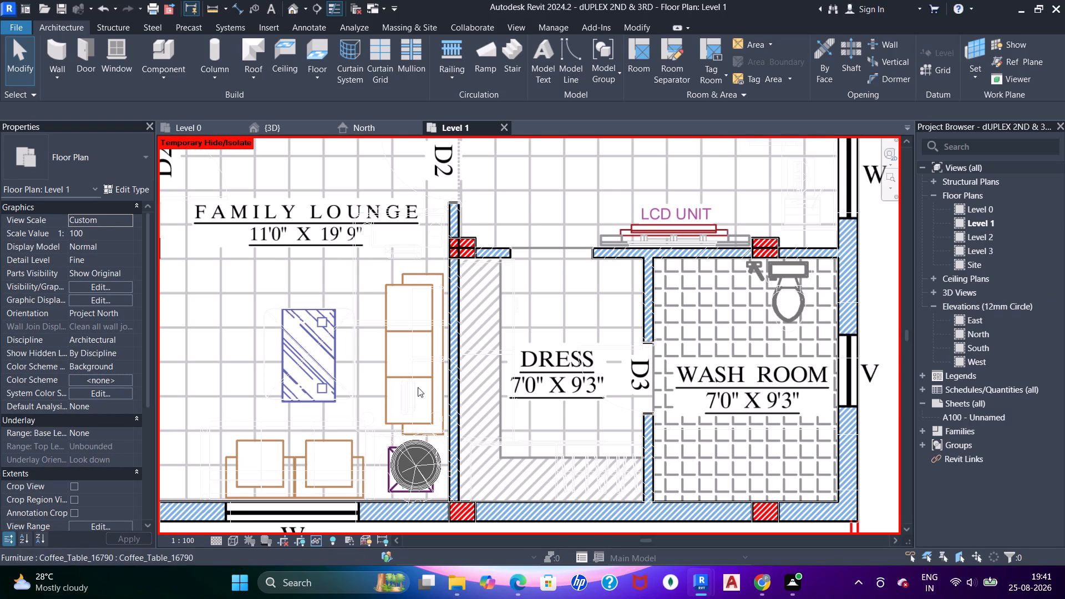
pyautogui.scroll(-1, 739, 233)
pyautogui.moveTo(438, 398); pyautogui.dragTo(250, 377, button='middle')
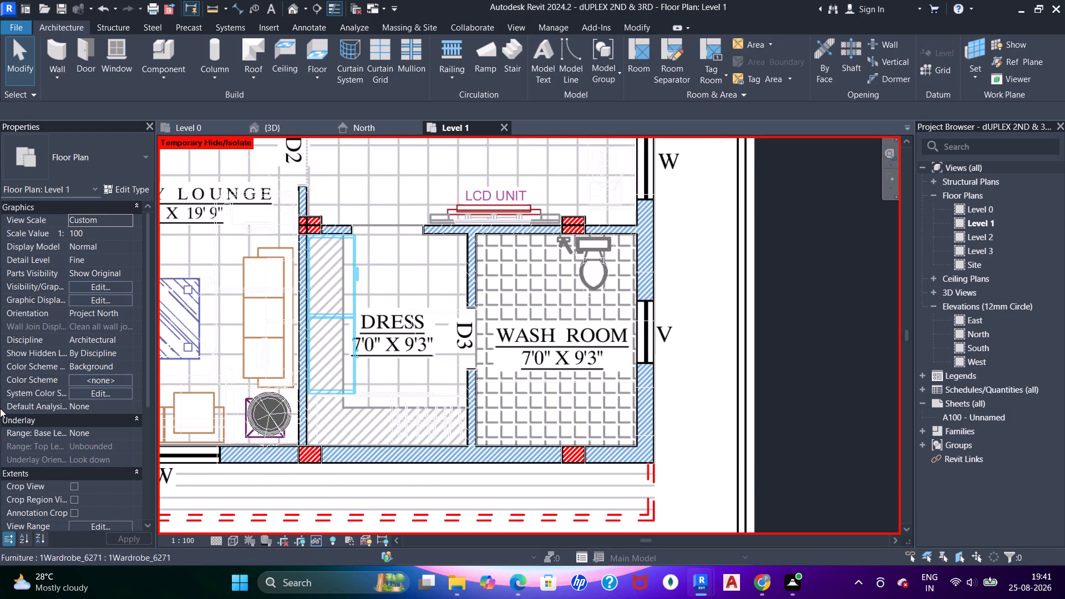
pyautogui.press('Escape')
pyautogui.press('Escape')
pyautogui.press('c')
pyautogui.press('m')
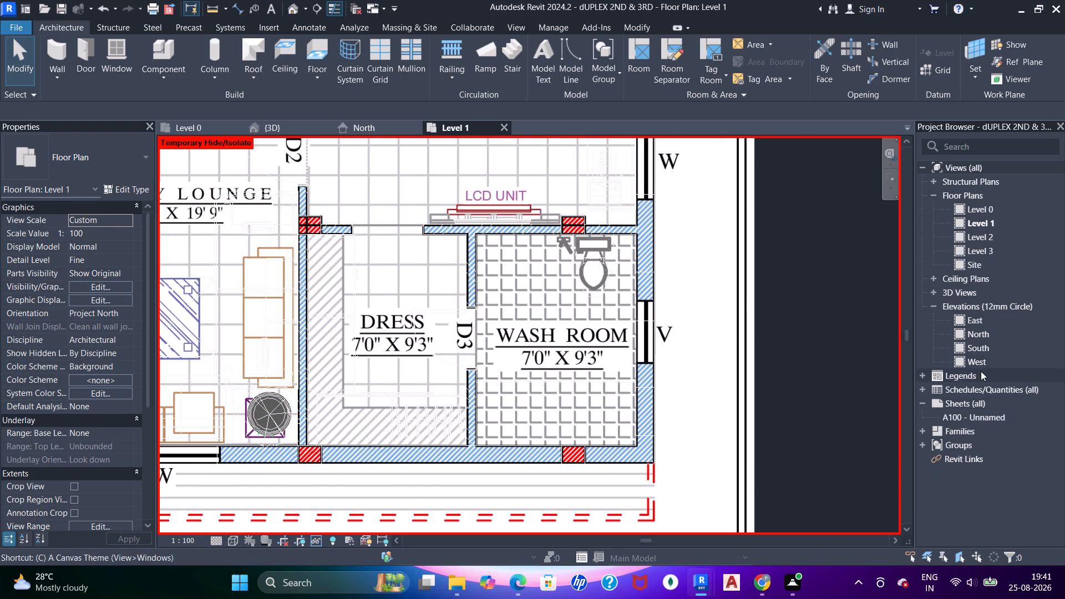
pyautogui.click(600, 58)
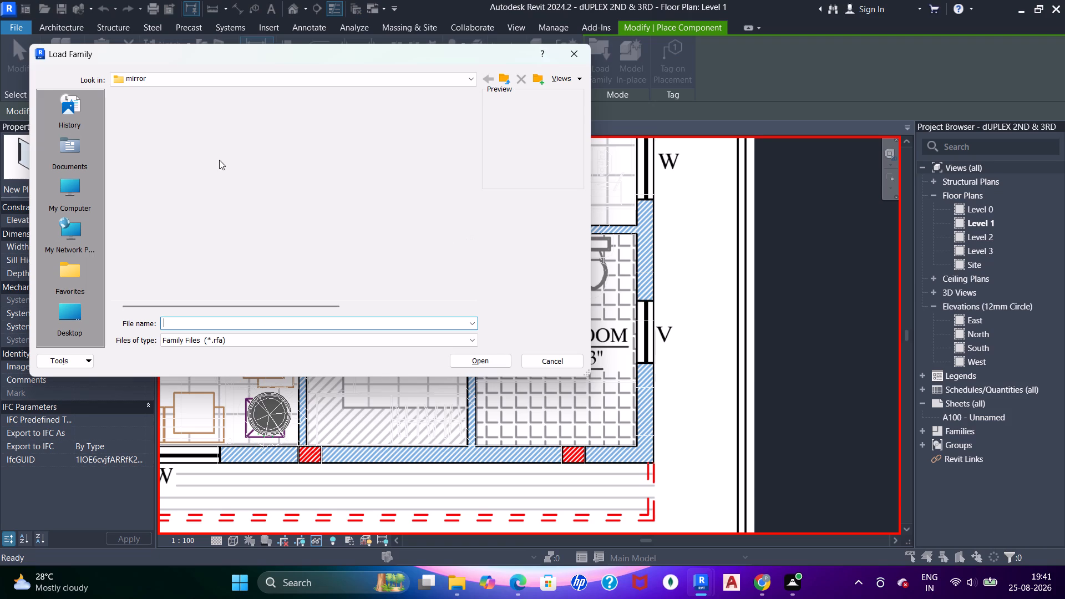
pyautogui.click(219, 158)
pyautogui.click(216, 143)
pyautogui.click(225, 129)
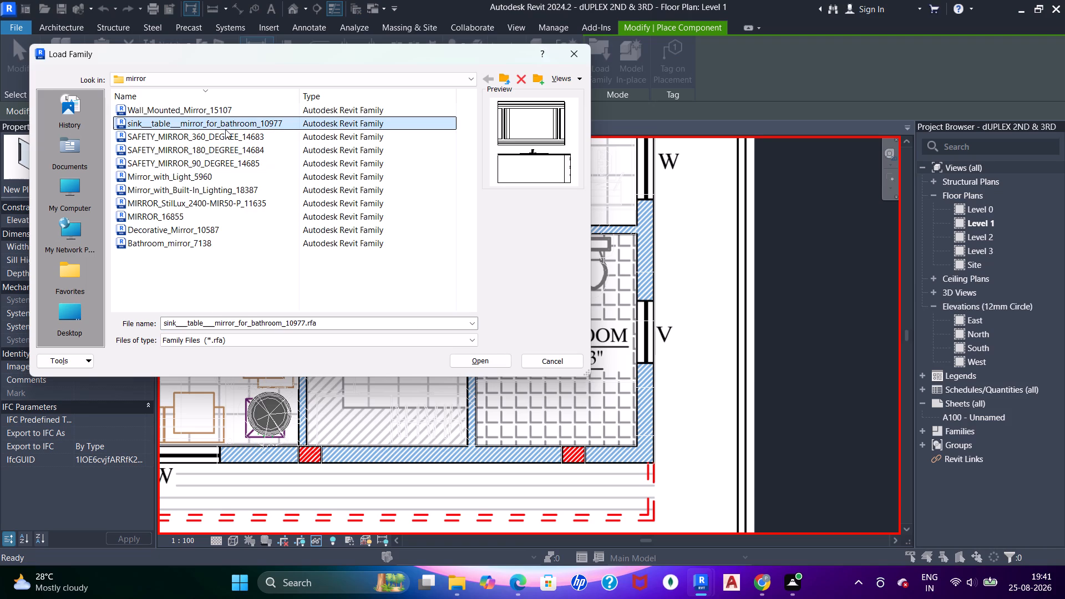
pyautogui.click(234, 105)
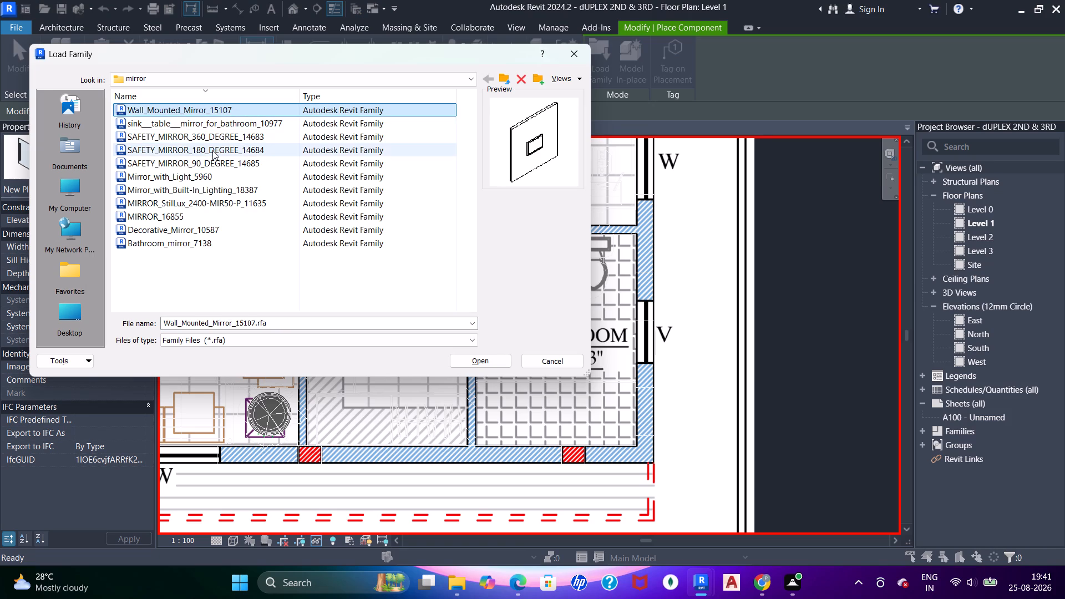
pyautogui.click(208, 158)
pyautogui.click(216, 189)
pyautogui.click(214, 197)
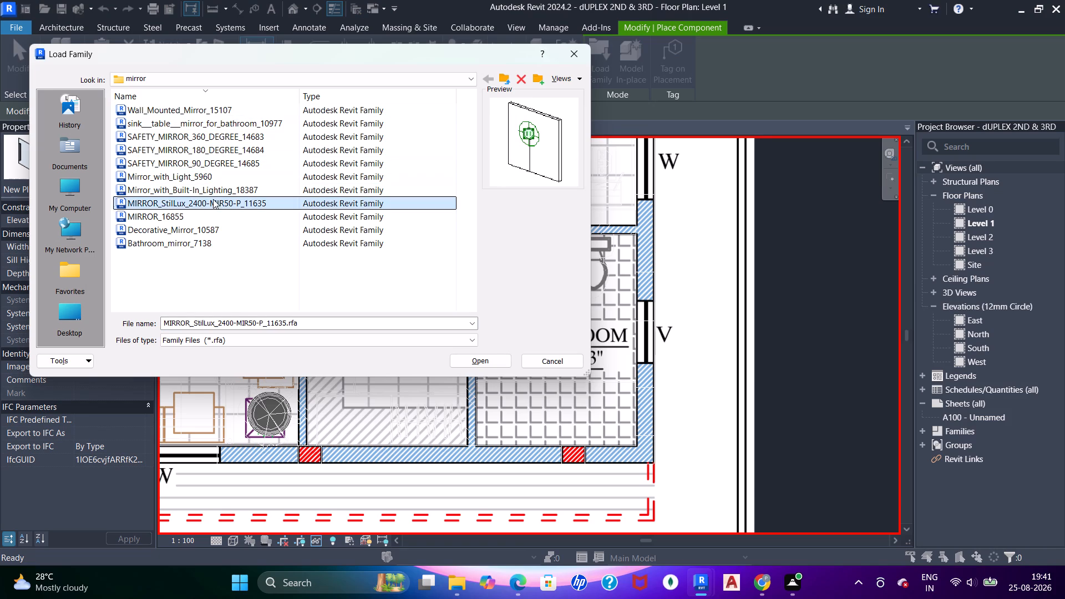
pyautogui.click(204, 213)
pyautogui.click(200, 227)
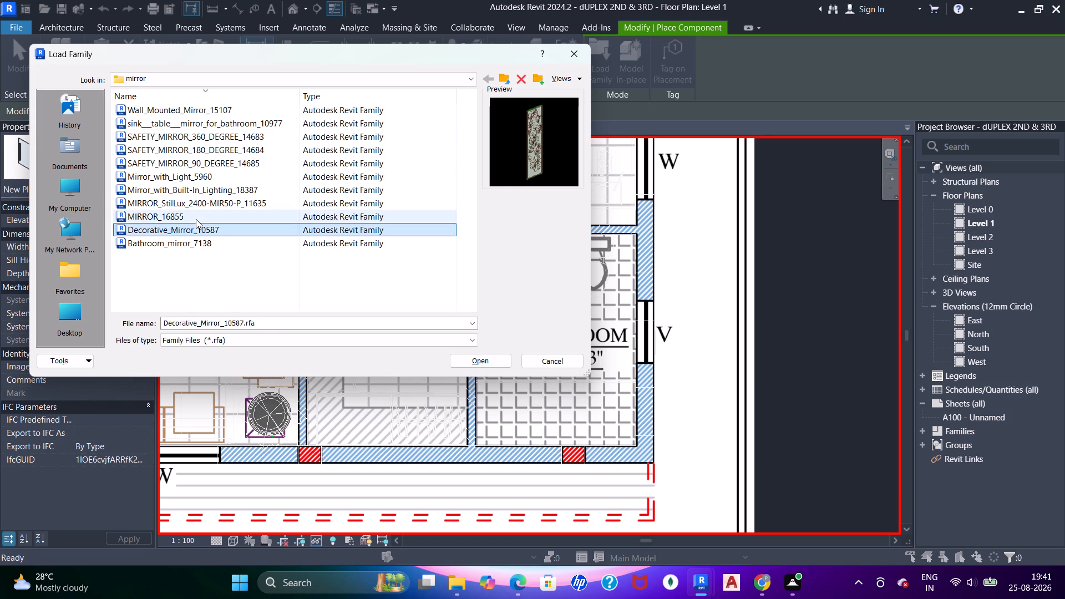
pyautogui.doubleClick(183, 230)
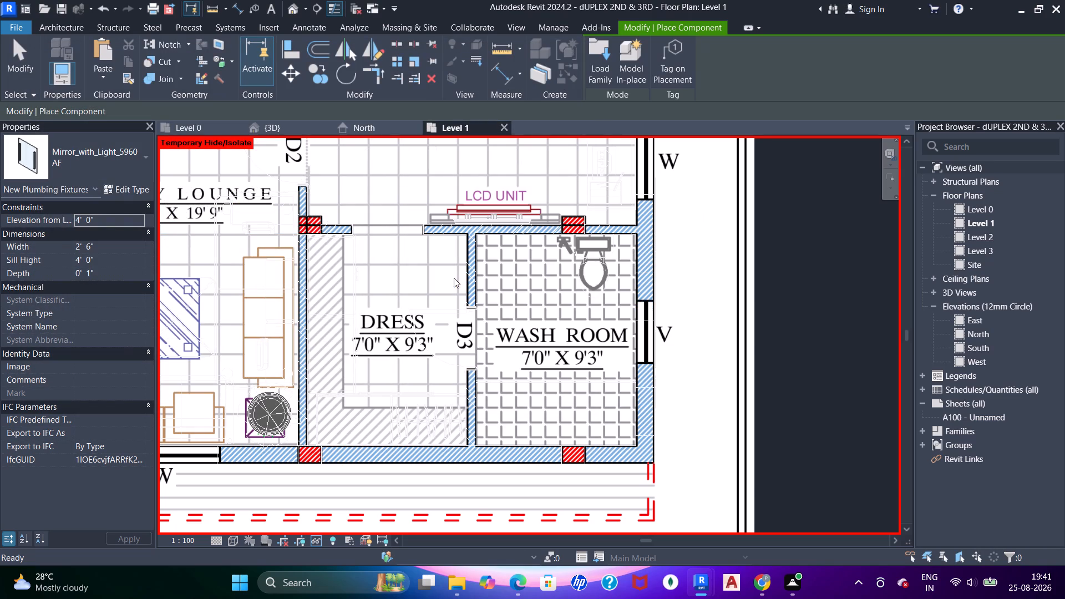
pyautogui.scroll(7, 459, 272)
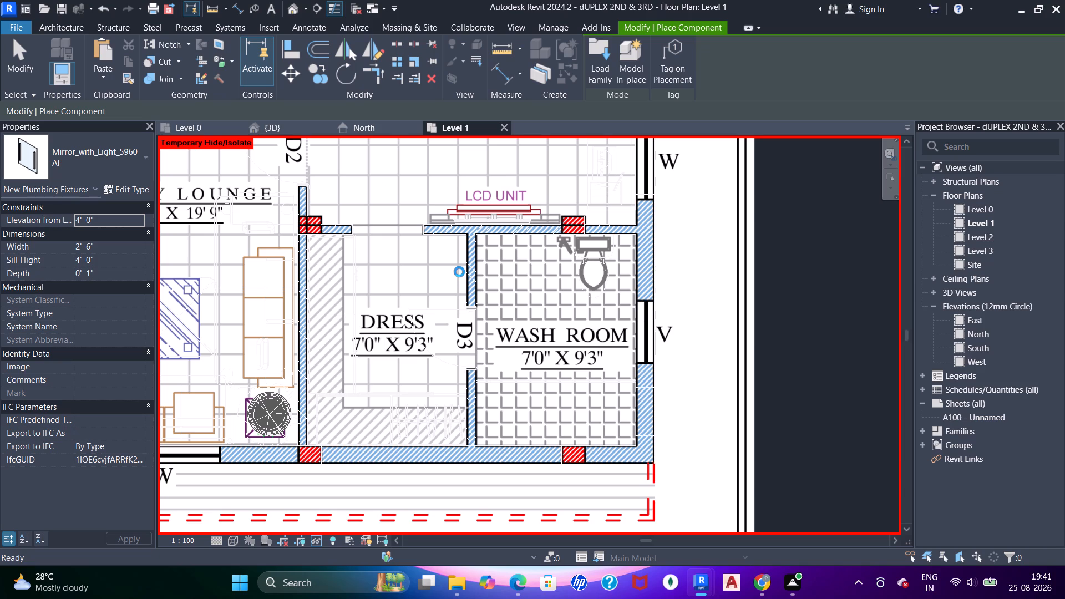
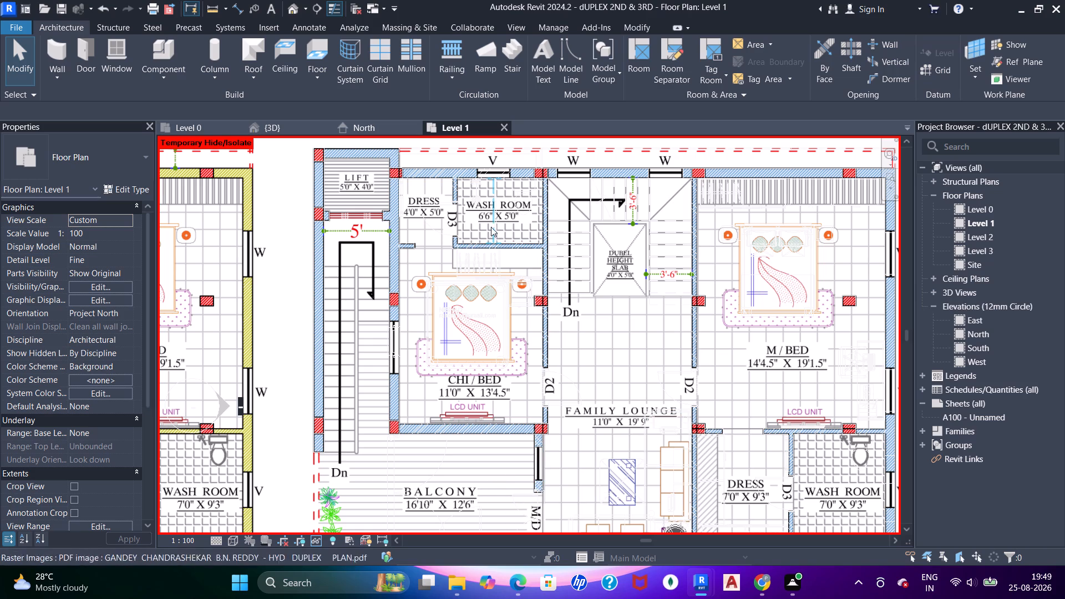
# Examine the third floor plan around the balcony, family lounge and staircase for items still missing from the model.
pyautogui.moveTo(428, 354); pyautogui.dragTo(432, 267, button='middle')
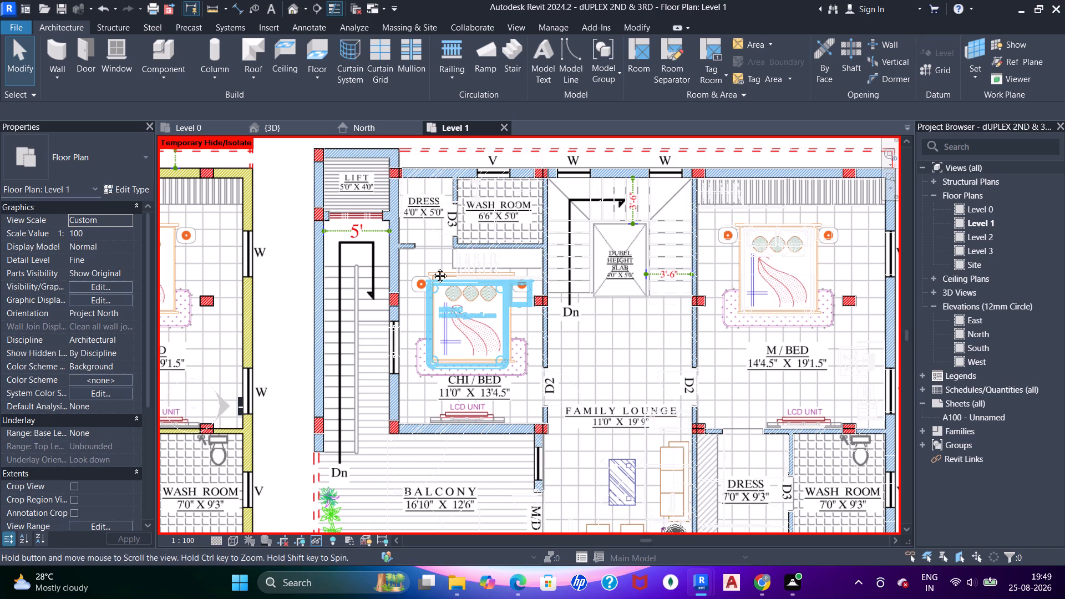
pyautogui.moveTo(432, 267); pyautogui.dragTo(445, 231, button='middle')
pyautogui.moveTo(440, 297); pyautogui.dragTo(437, 276, button='middle')
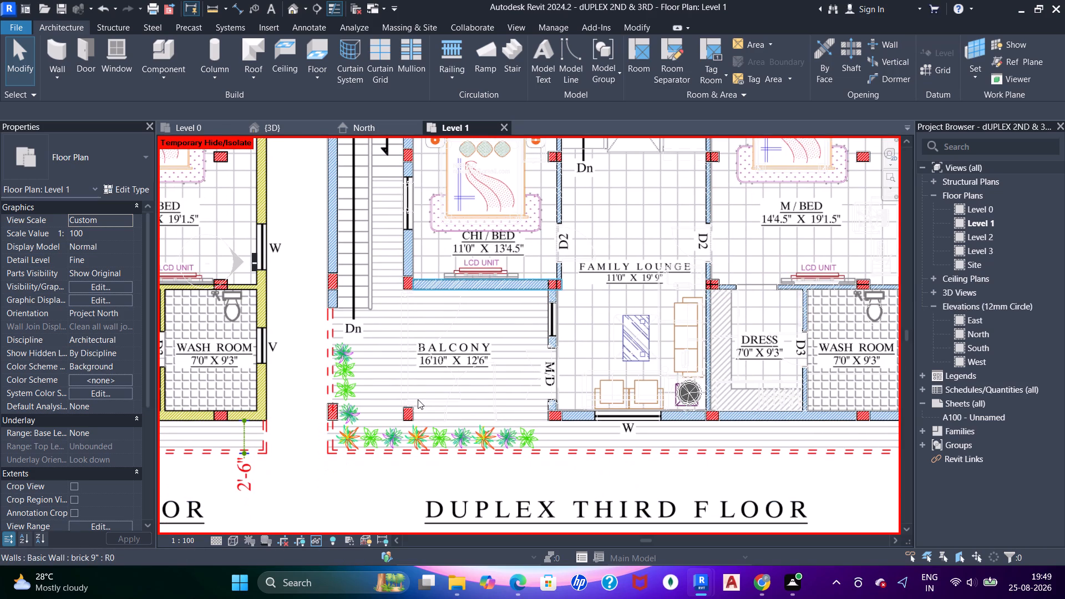
pyautogui.scroll(2, 414, 408)
pyautogui.moveTo(419, 395); pyautogui.dragTo(416, 351, button='middle')
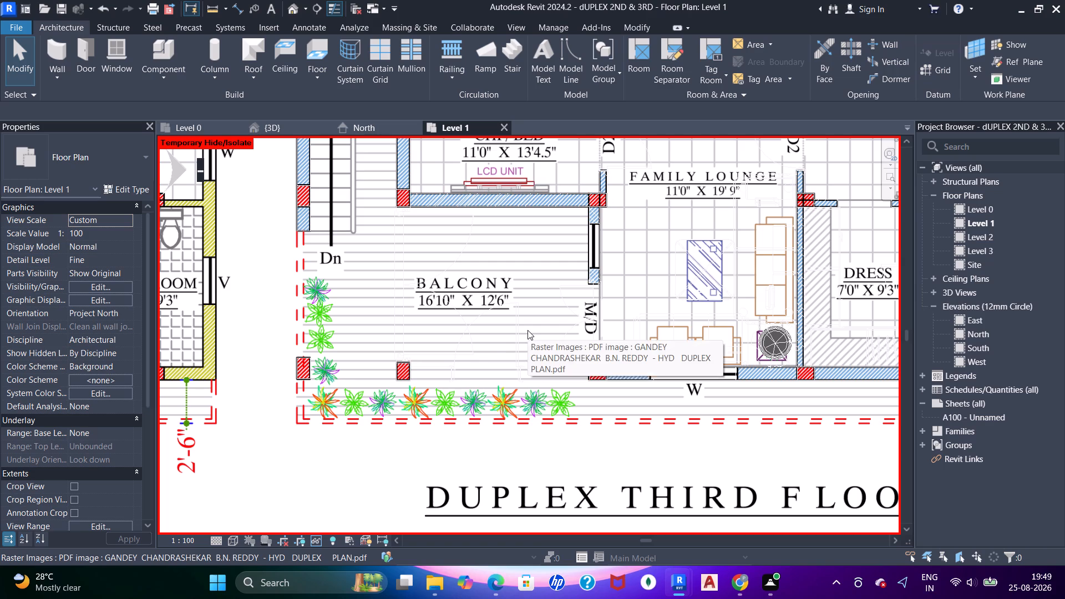
pyautogui.scroll(-3, 528, 330)
pyautogui.moveTo(556, 267); pyautogui.dragTo(460, 382, button='middle')
pyautogui.moveTo(596, 235); pyautogui.dragTo(591, 258, button='middle')
pyautogui.scroll(5, 537, 232)
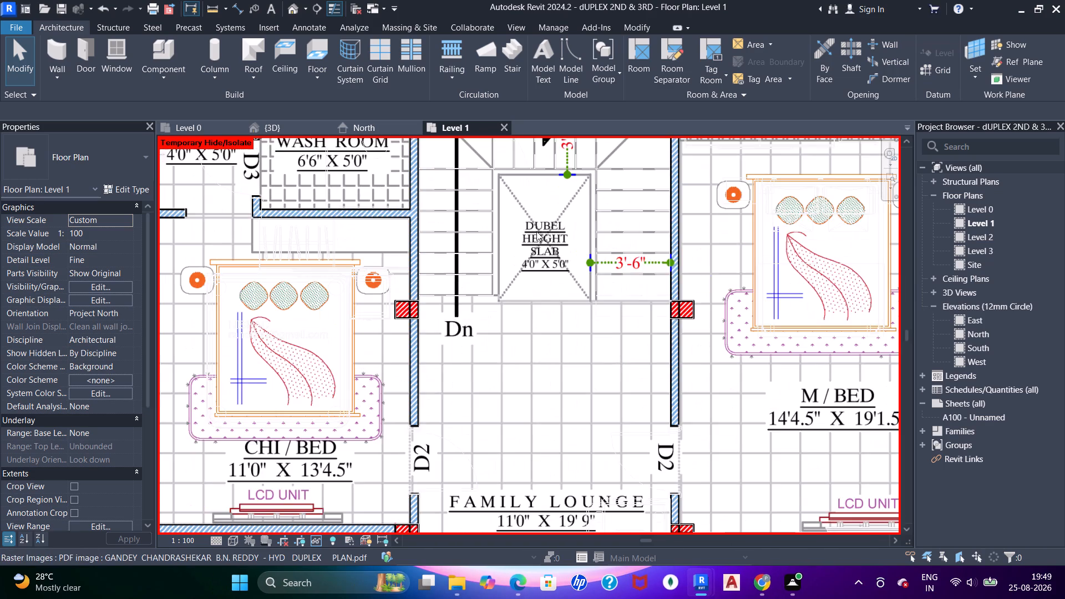
pyautogui.moveTo(551, 231); pyautogui.dragTo(518, 317, button='middle')
pyautogui.scroll(1, 515, 302)
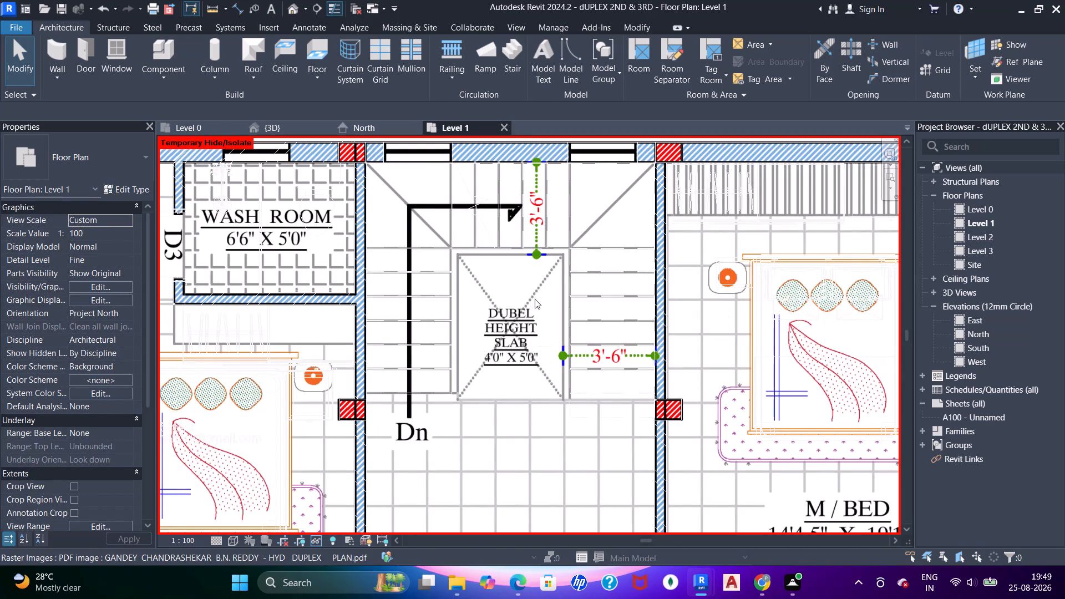
pyautogui.scroll(-2, 533, 294)
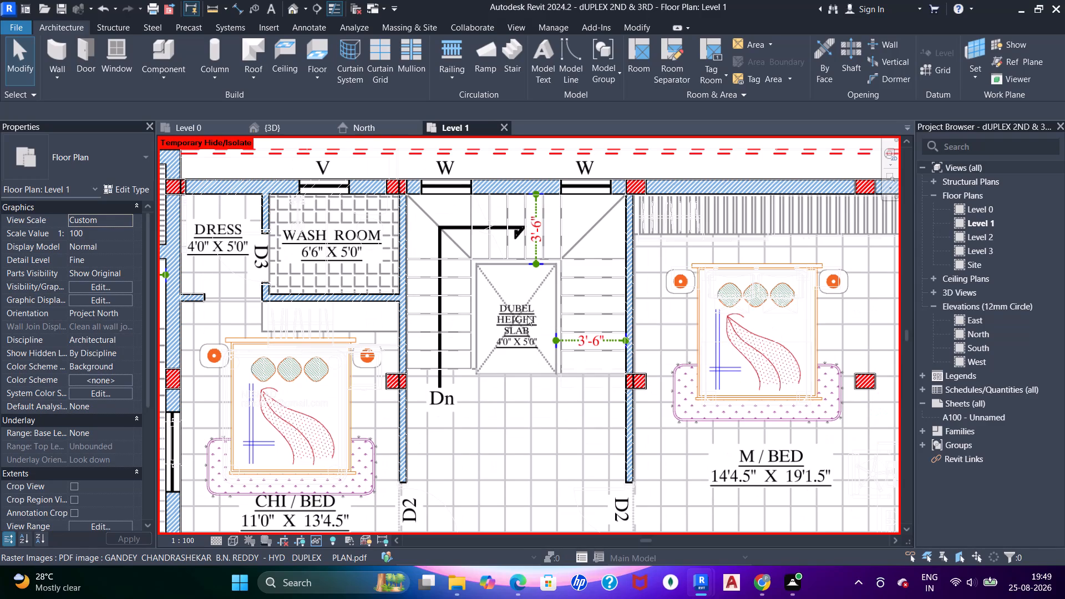
pyautogui.scroll(-4, 526, 315)
pyautogui.moveTo(525, 328); pyautogui.dragTo(566, 202, button='middle')
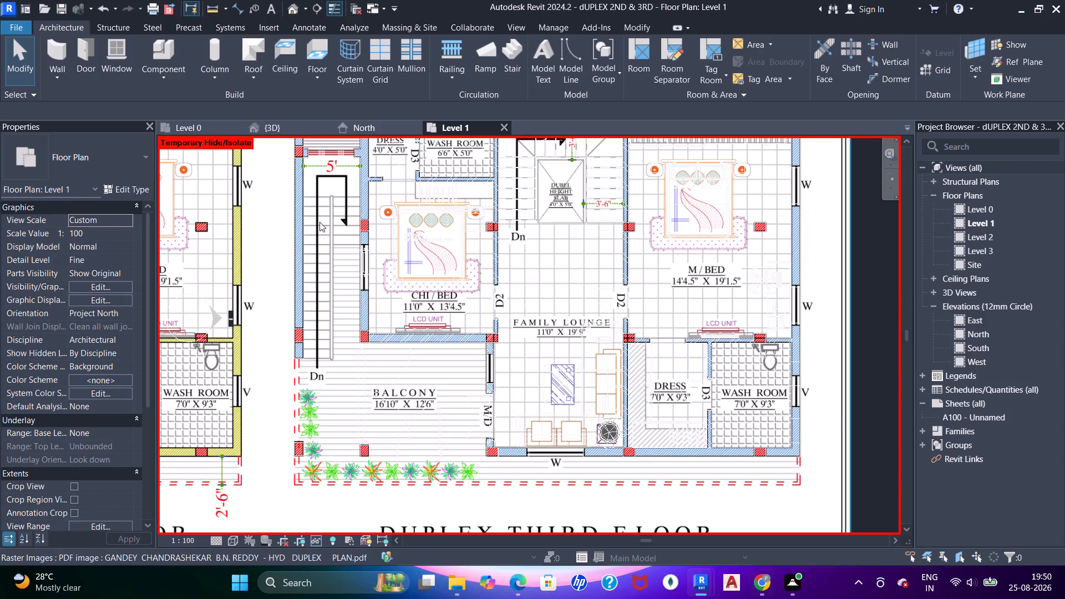
pyautogui.moveTo(410, 390); pyautogui.dragTo(440, 227, button='middle')
pyautogui.scroll(3, 415, 271)
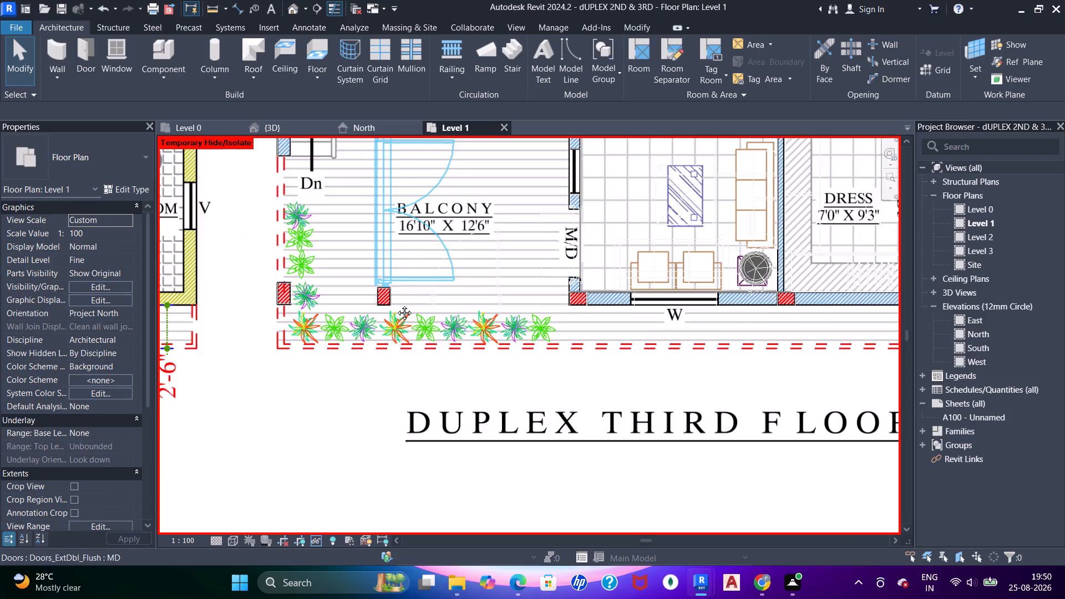
pyautogui.moveTo(403, 263); pyautogui.dragTo(390, 332, button='middle')
pyautogui.scroll(1, 385, 321)
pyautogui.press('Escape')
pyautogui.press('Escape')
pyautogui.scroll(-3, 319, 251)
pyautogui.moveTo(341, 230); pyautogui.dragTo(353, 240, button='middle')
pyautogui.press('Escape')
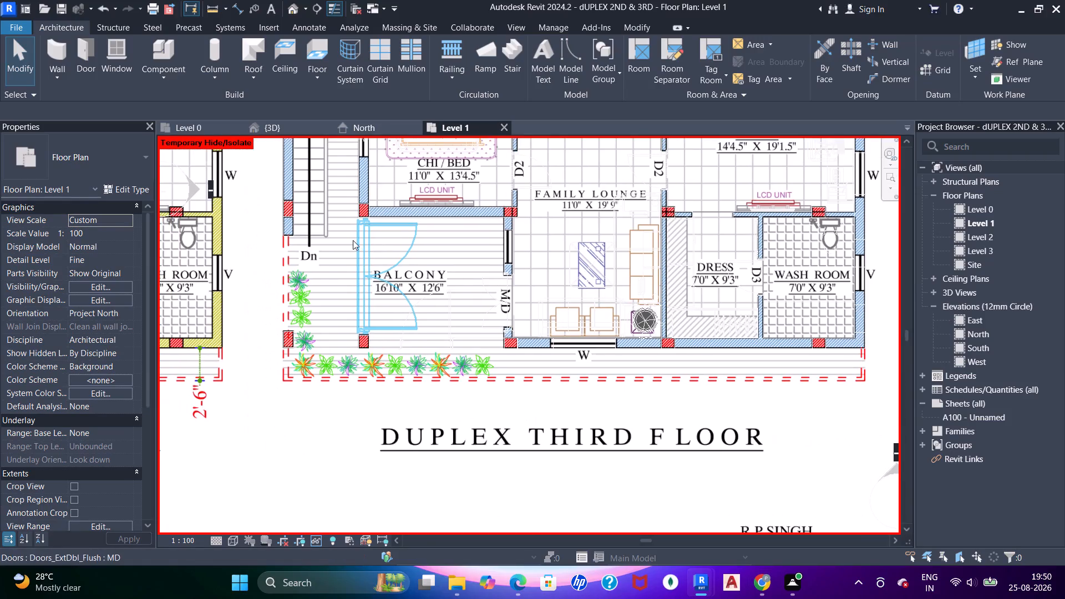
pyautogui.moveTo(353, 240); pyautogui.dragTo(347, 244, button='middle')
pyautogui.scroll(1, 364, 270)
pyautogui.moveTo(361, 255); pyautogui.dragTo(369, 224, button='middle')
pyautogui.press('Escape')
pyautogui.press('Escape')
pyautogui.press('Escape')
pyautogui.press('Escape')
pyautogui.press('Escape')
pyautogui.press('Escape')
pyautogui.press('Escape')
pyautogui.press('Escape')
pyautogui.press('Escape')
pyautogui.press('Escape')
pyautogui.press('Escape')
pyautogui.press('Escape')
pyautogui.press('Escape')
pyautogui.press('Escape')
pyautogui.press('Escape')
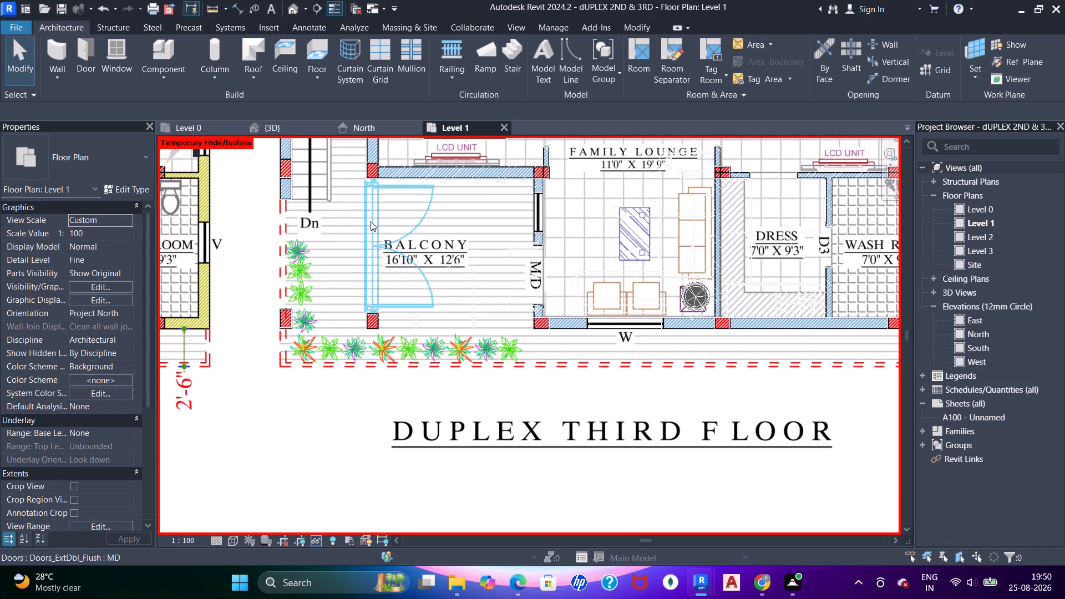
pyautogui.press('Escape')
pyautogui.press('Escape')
# Review the plant families in the tree and plant folder inside the TV folder and load Potted_Plant_3D_8180 as a component.
pyautogui.press('c')
pyautogui.press('m')
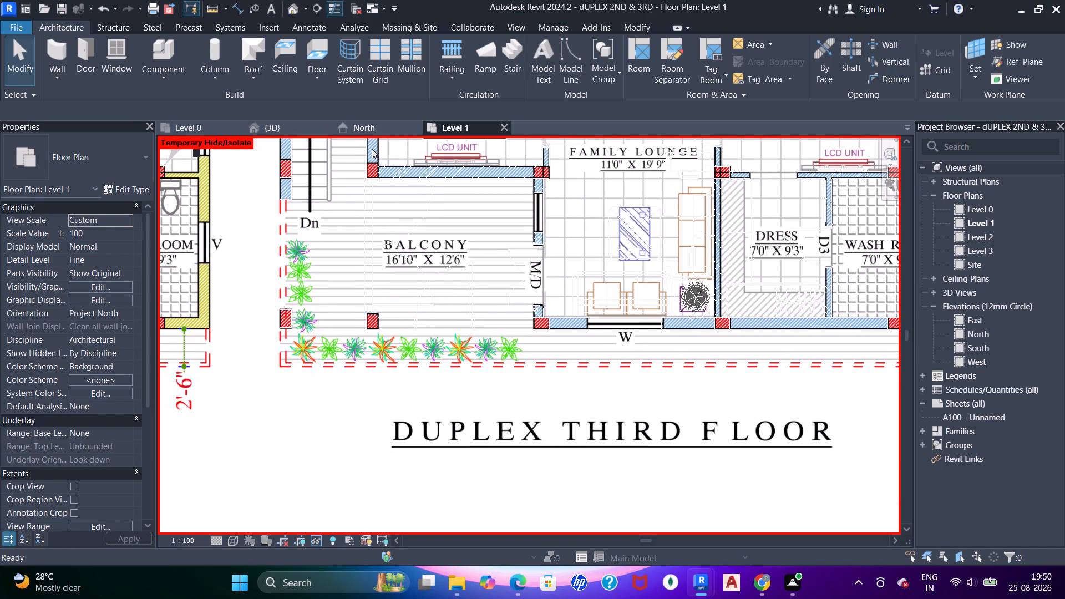
pyautogui.click(608, 50)
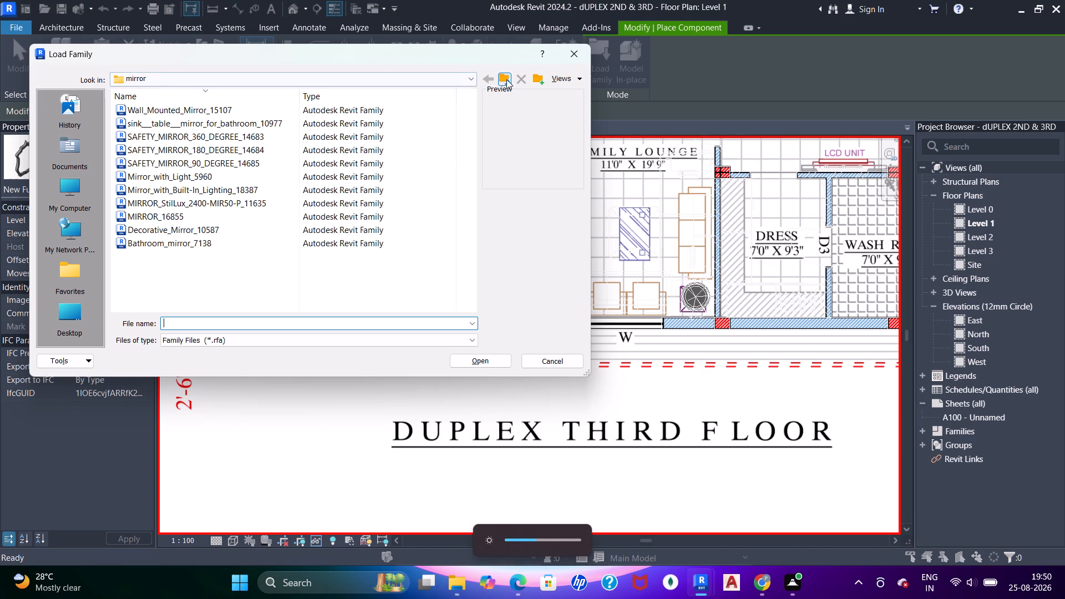
pyautogui.moveTo(513, 83); pyautogui.dragTo(507, 77)
pyautogui.click(505, 76)
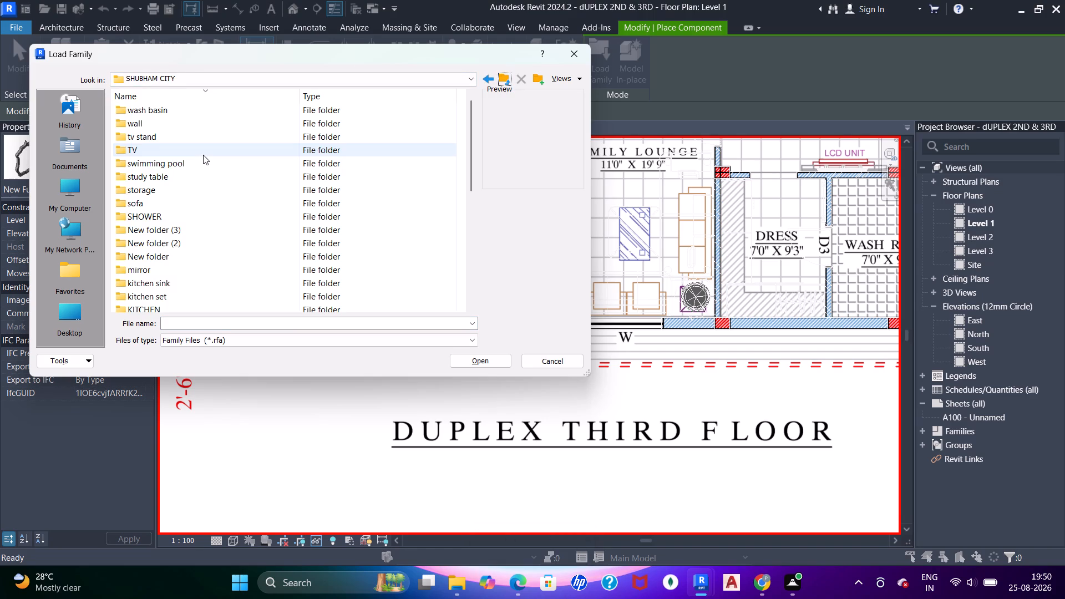
pyautogui.scroll(-6, 203, 155)
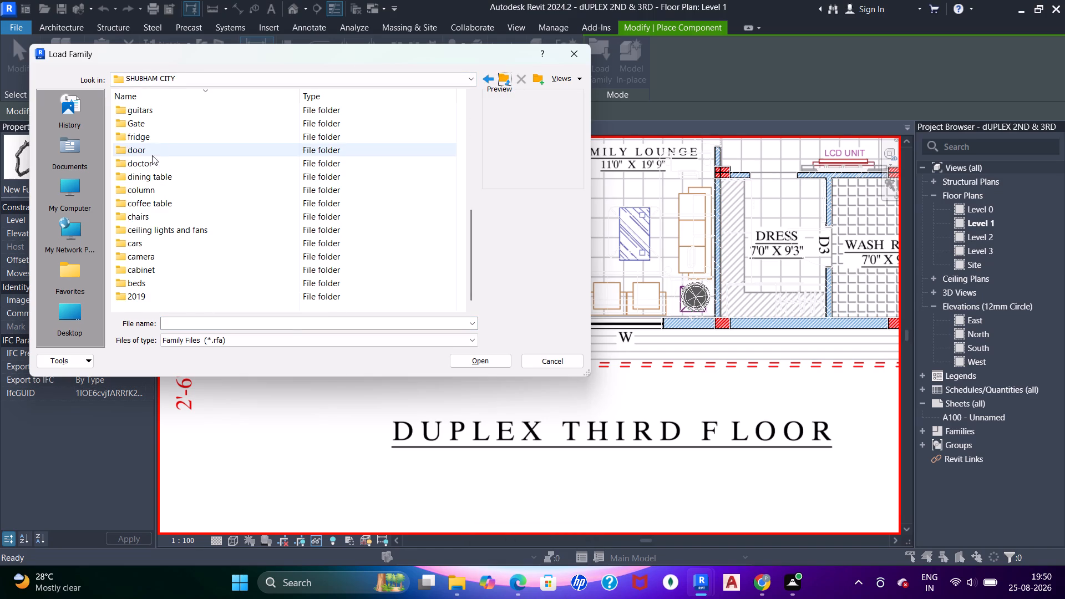
pyautogui.scroll(6, 162, 188)
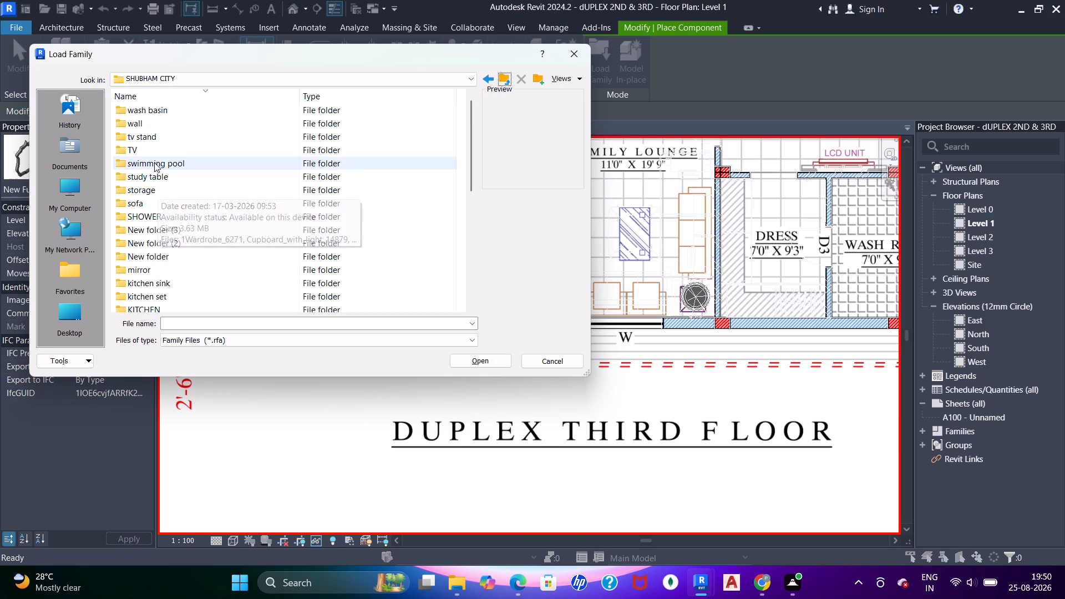
pyautogui.doubleClick(154, 154)
pyautogui.scroll(-6, 190, 216)
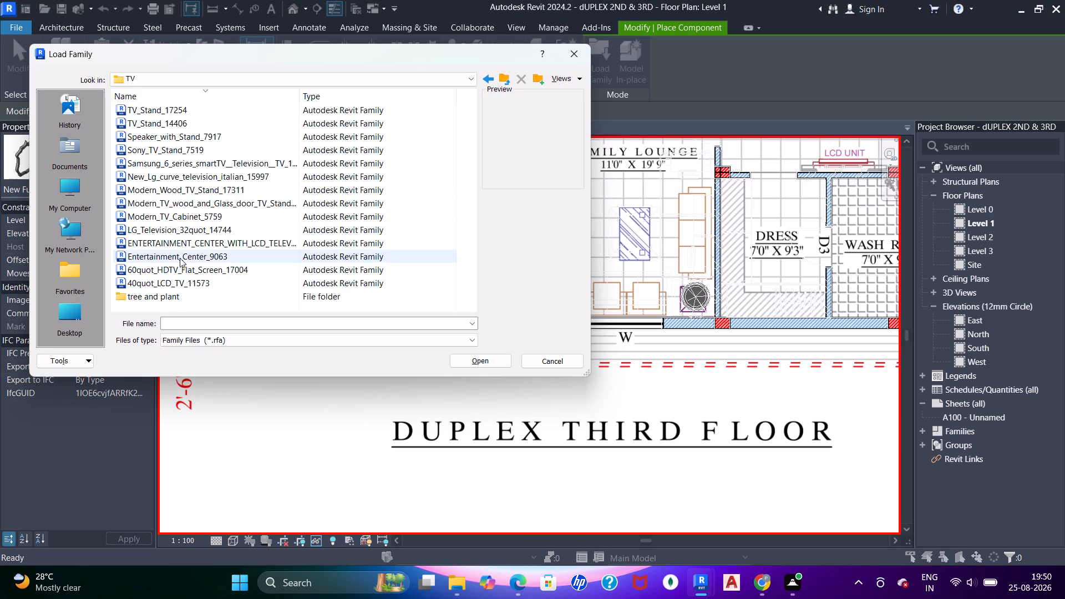
pyautogui.doubleClick(167, 299)
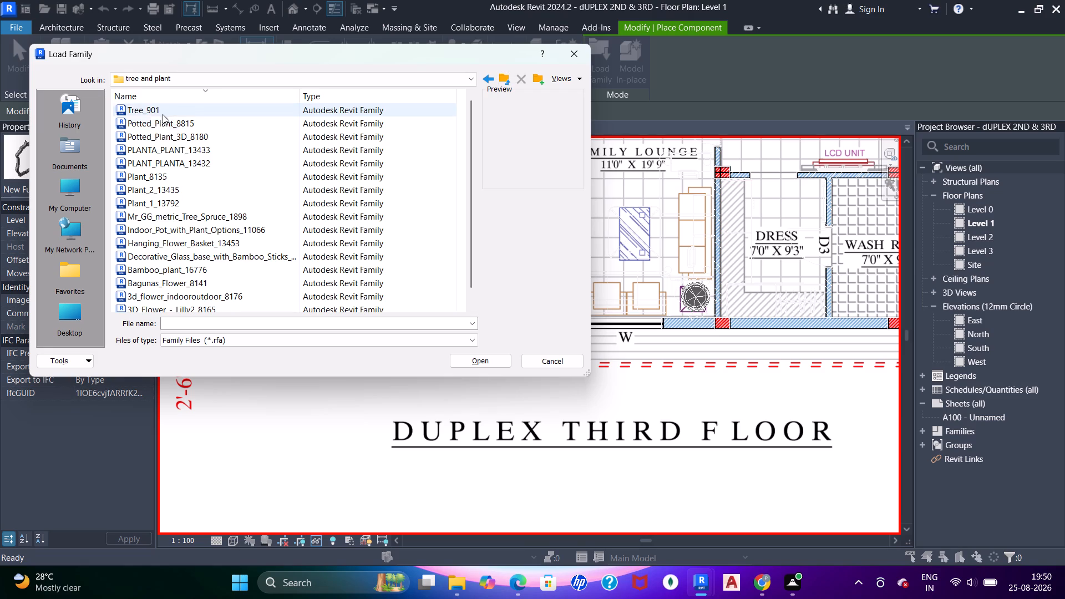
pyautogui.click(164, 113)
pyautogui.click(170, 129)
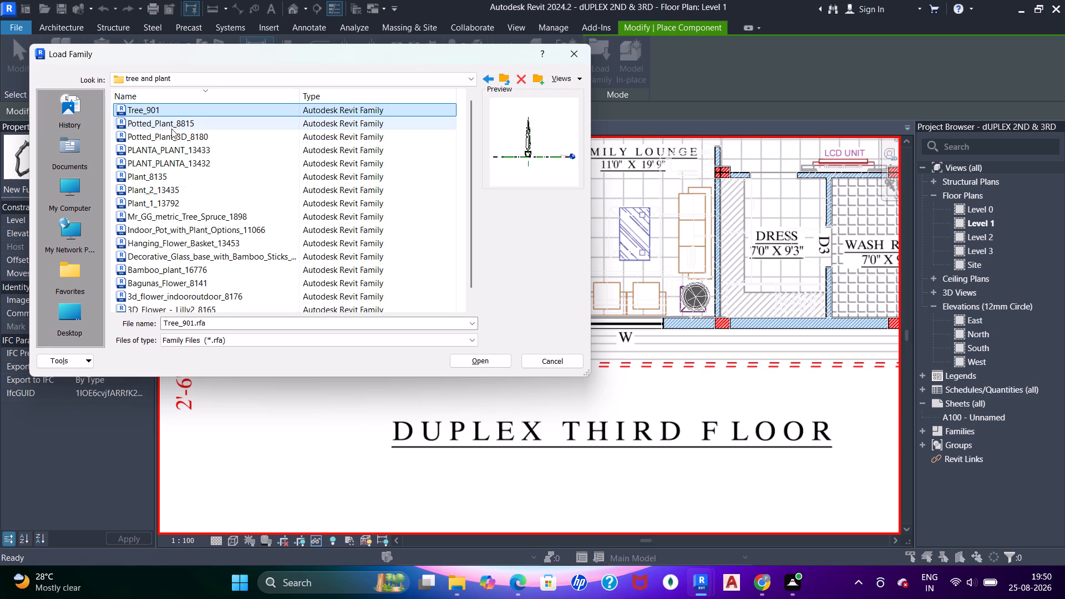
pyautogui.click(173, 129)
pyautogui.click(184, 109)
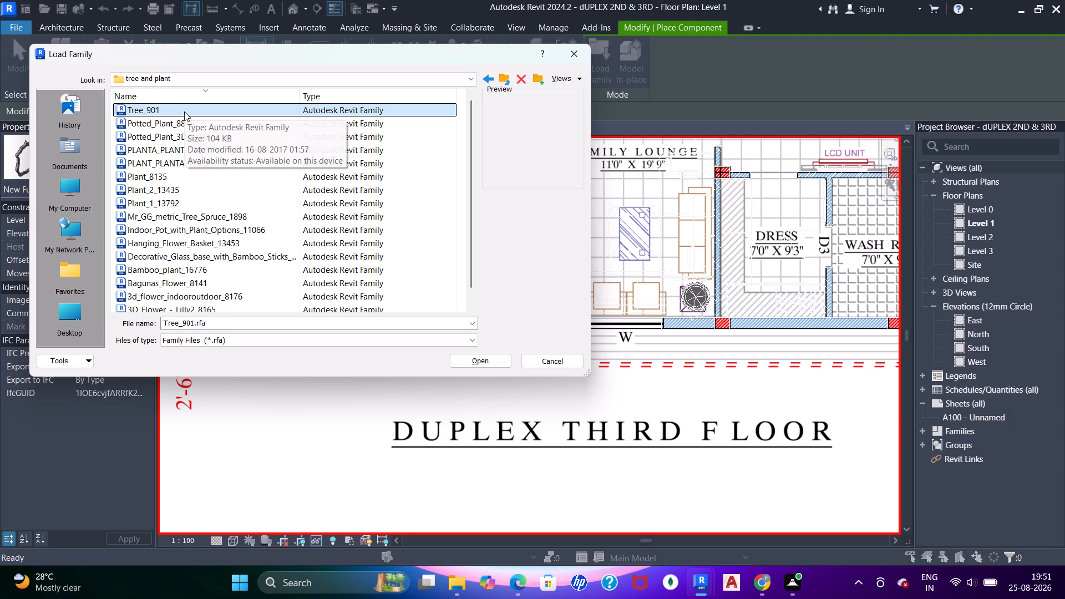
pyautogui.click(179, 128)
pyautogui.click(178, 136)
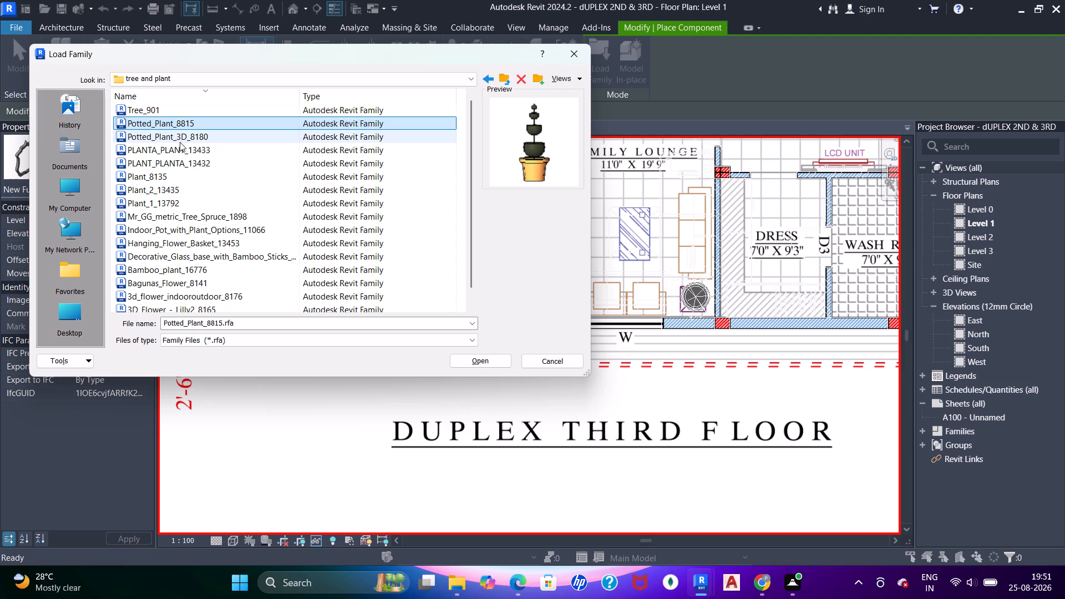
pyautogui.doubleClick(180, 138)
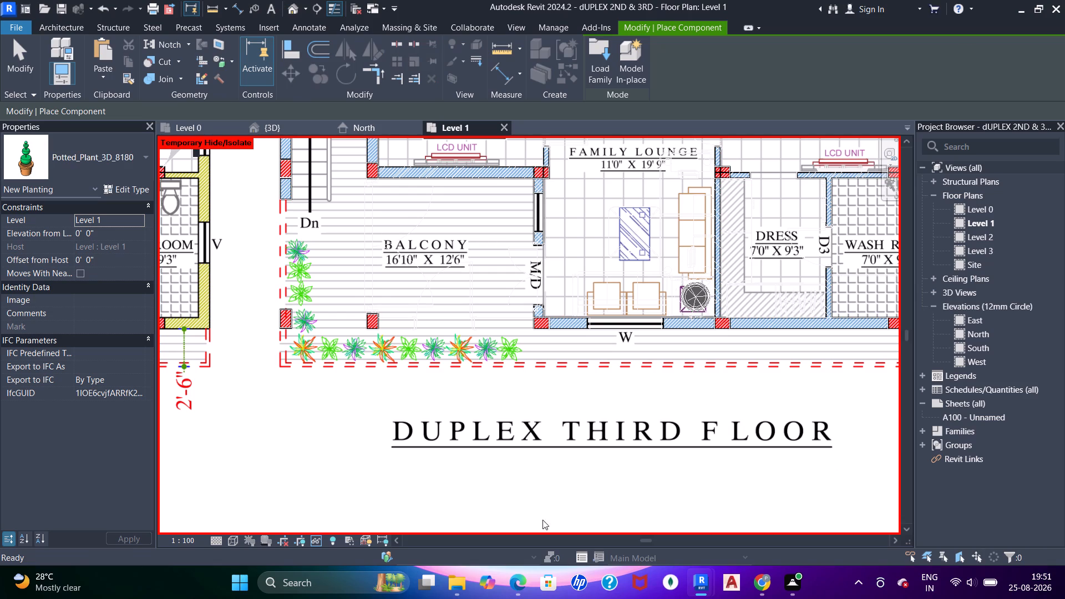
# Place Potted_Plant_3D_8180 on the four drawn plants along the balcony's outer side edge and the first two of the front row.
pyautogui.scroll(5, 271, 258)
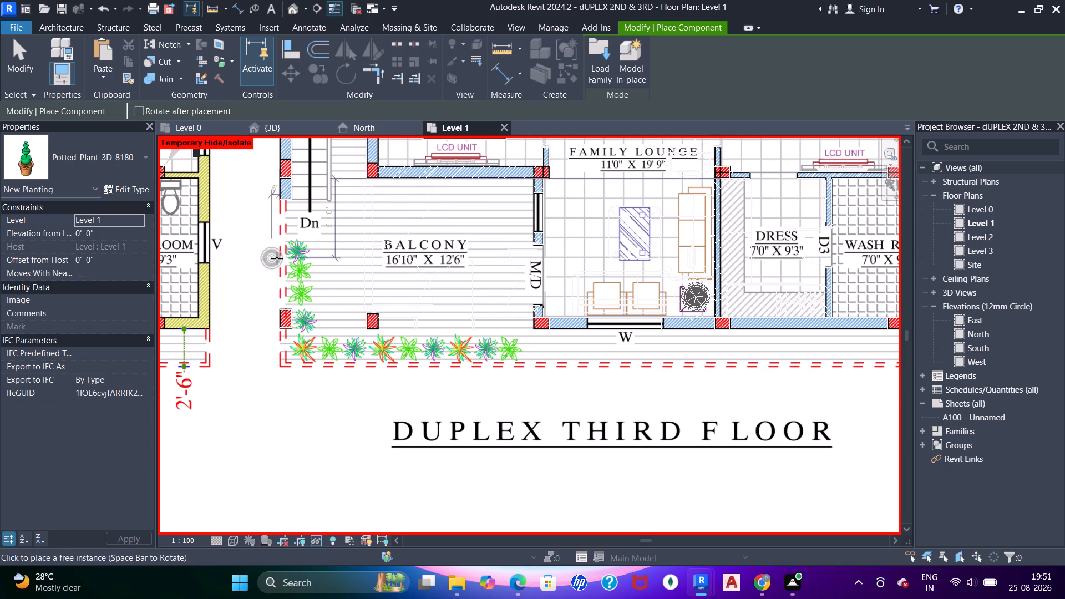
pyautogui.scroll(5, 277, 258)
pyautogui.moveTo(318, 238); pyautogui.dragTo(320, 274, button='middle')
pyautogui.scroll(4, 334, 275)
pyautogui.click(390, 251)
pyautogui.scroll(-4, 394, 253)
pyautogui.moveTo(422, 271); pyautogui.dragTo(415, 200, button='middle')
pyautogui.click(387, 273)
pyautogui.scroll(-3, 391, 273)
pyautogui.moveTo(394, 294); pyautogui.dragTo(390, 197, button='middle')
pyautogui.scroll(4, 400, 235)
pyautogui.click(395, 239)
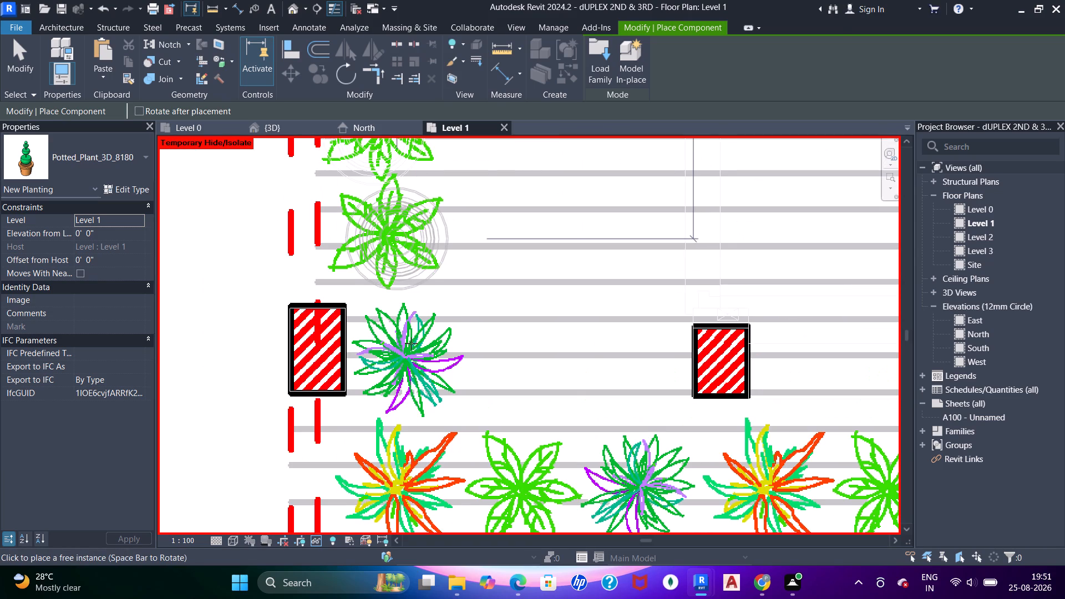
pyautogui.click(412, 346)
pyautogui.moveTo(405, 454); pyautogui.dragTo(366, 276, button='middle')
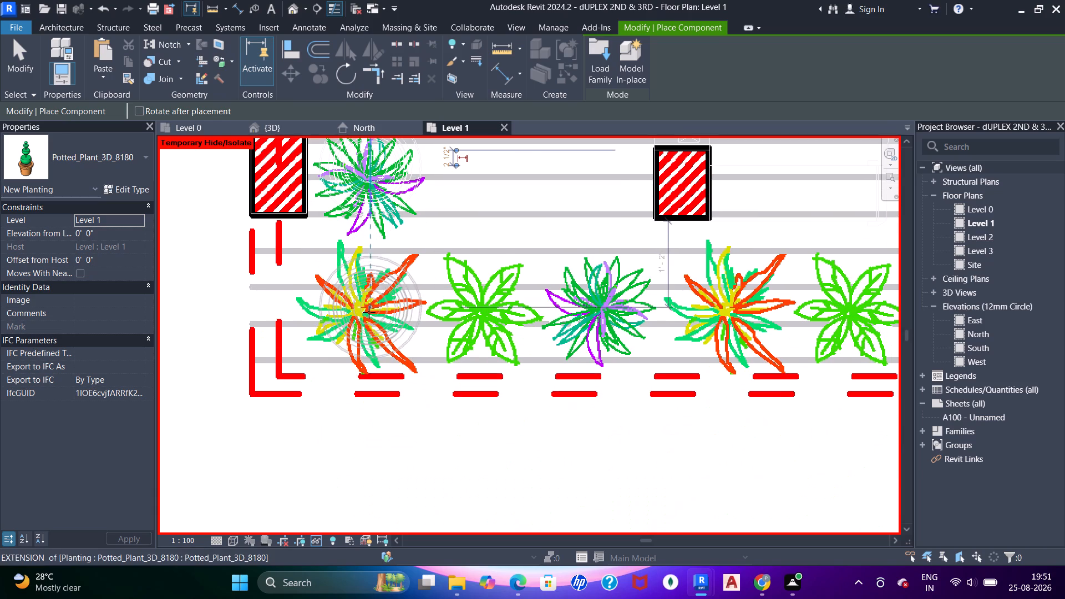
pyautogui.click(369, 312)
pyautogui.click(488, 303)
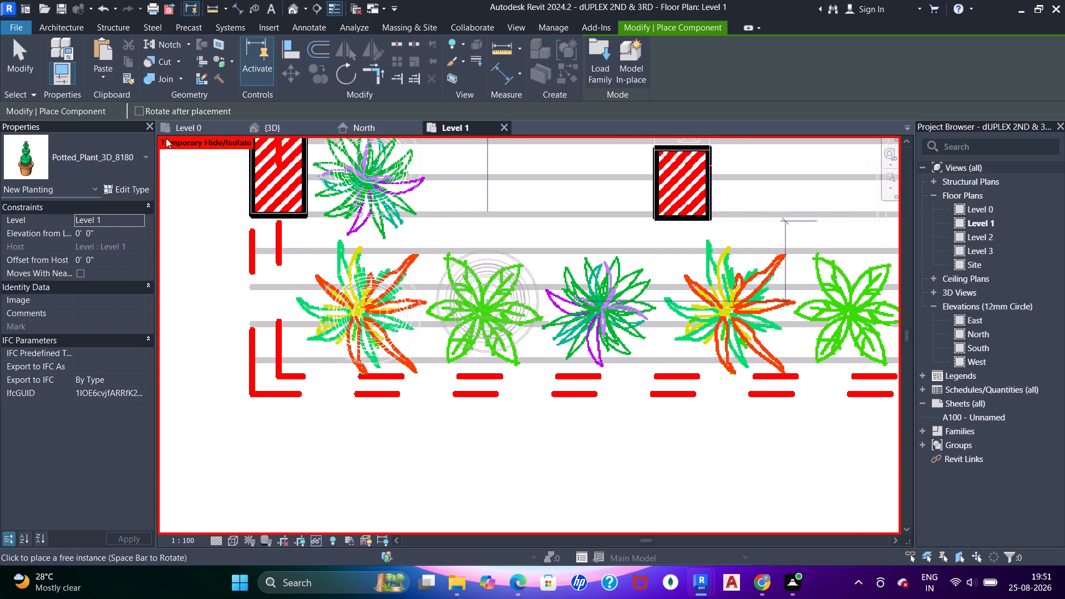
# Preview the other plant families in the tree and plant folder and load Bamboo_plant_16776 for the balcony planting.
pyautogui.click(596, 51)
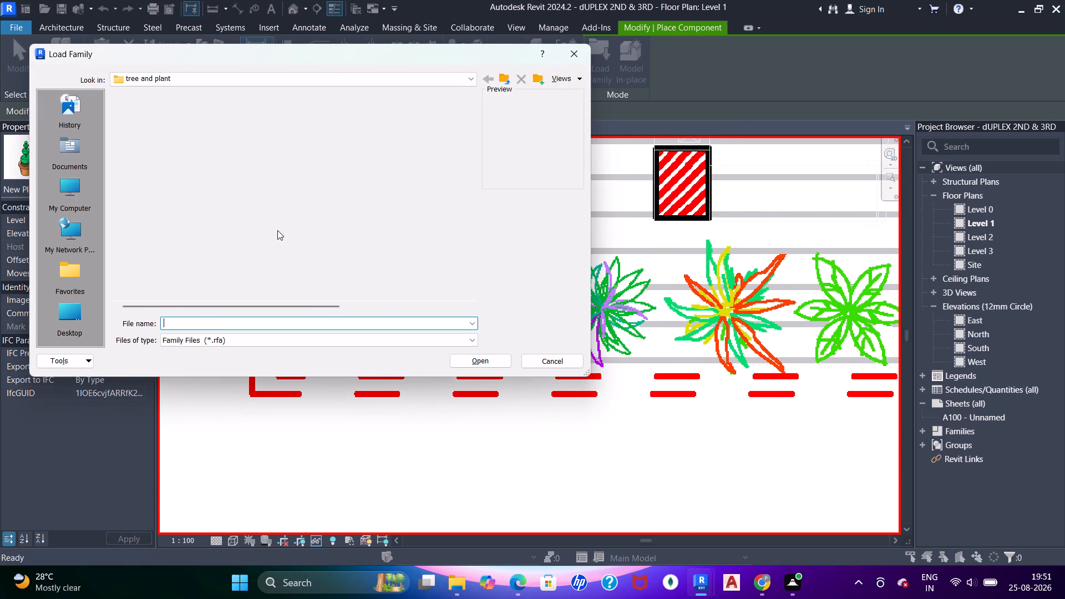
pyautogui.click(160, 130)
pyautogui.click(174, 146)
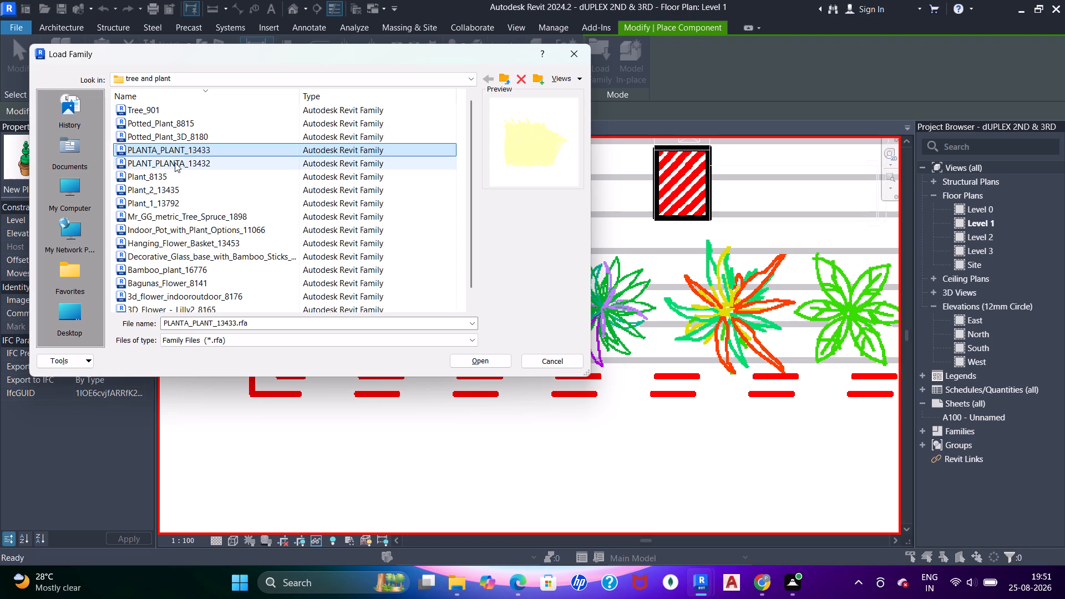
pyautogui.click(175, 163)
pyautogui.click(176, 167)
pyautogui.click(173, 174)
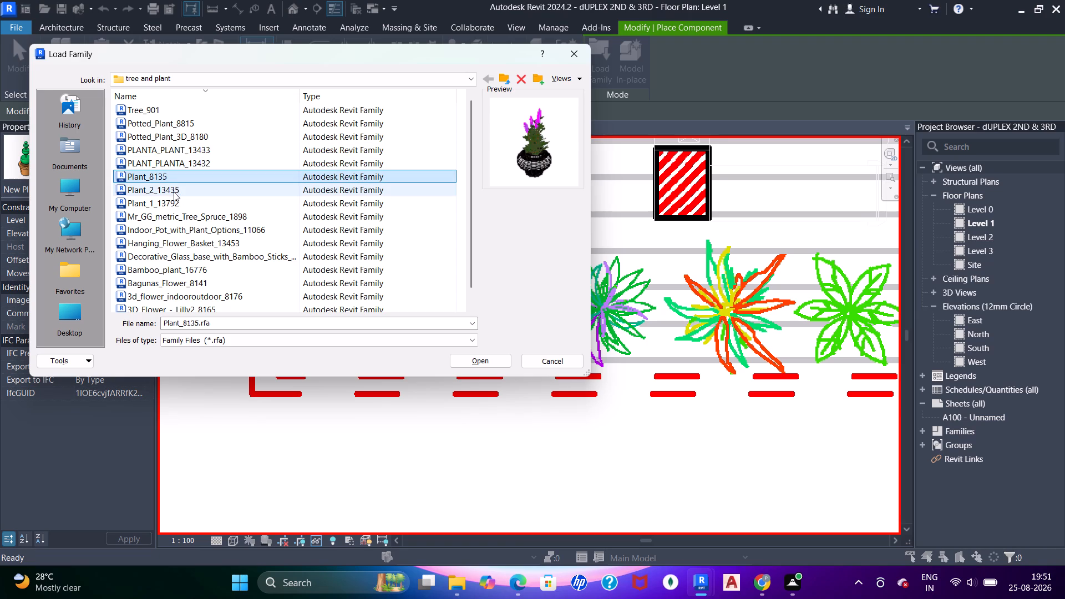
pyautogui.click(174, 192)
pyautogui.click(176, 205)
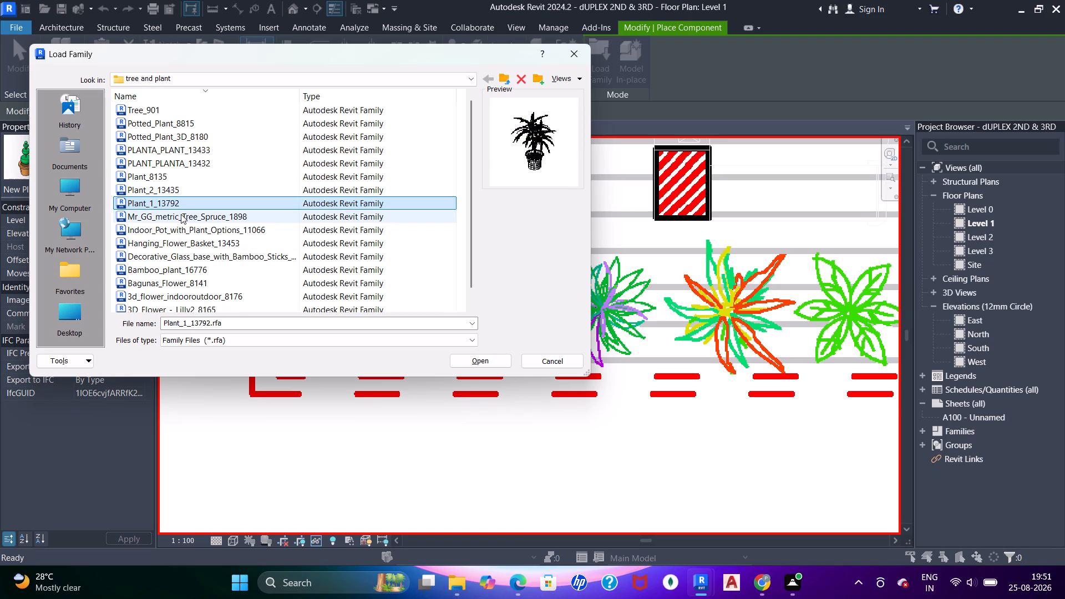
pyautogui.click(181, 214)
pyautogui.tripleClick(178, 197)
pyautogui.click(255, 216)
pyautogui.click(248, 227)
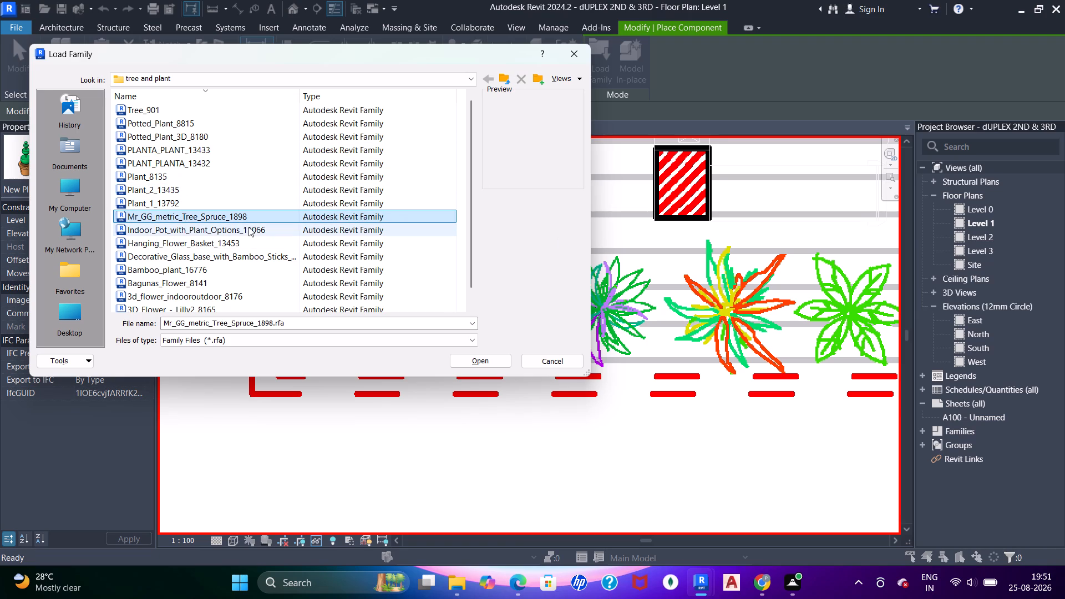
pyautogui.click(250, 242)
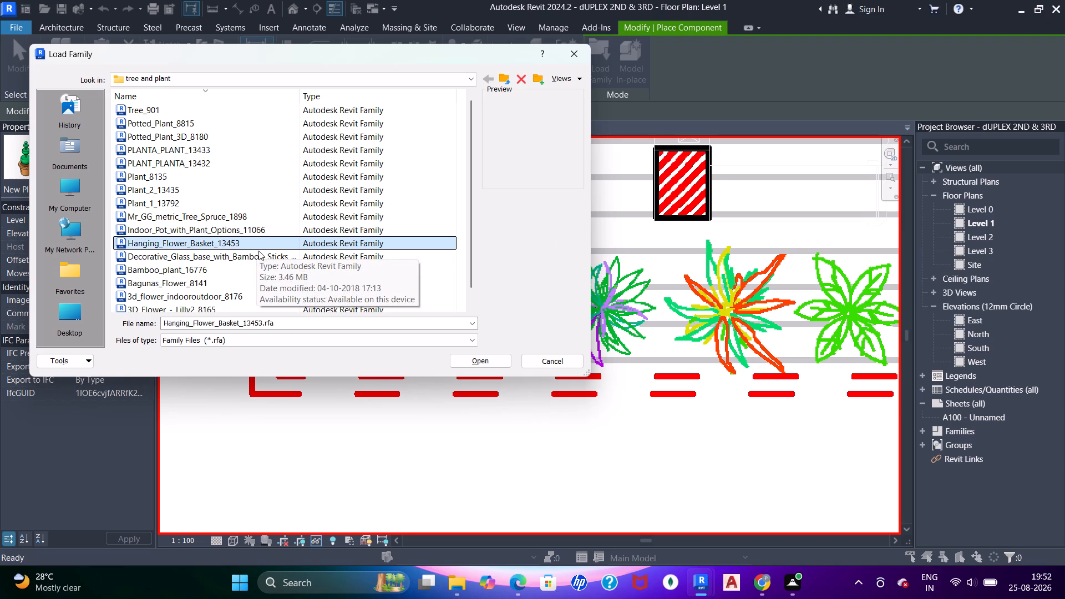
pyautogui.click(251, 256)
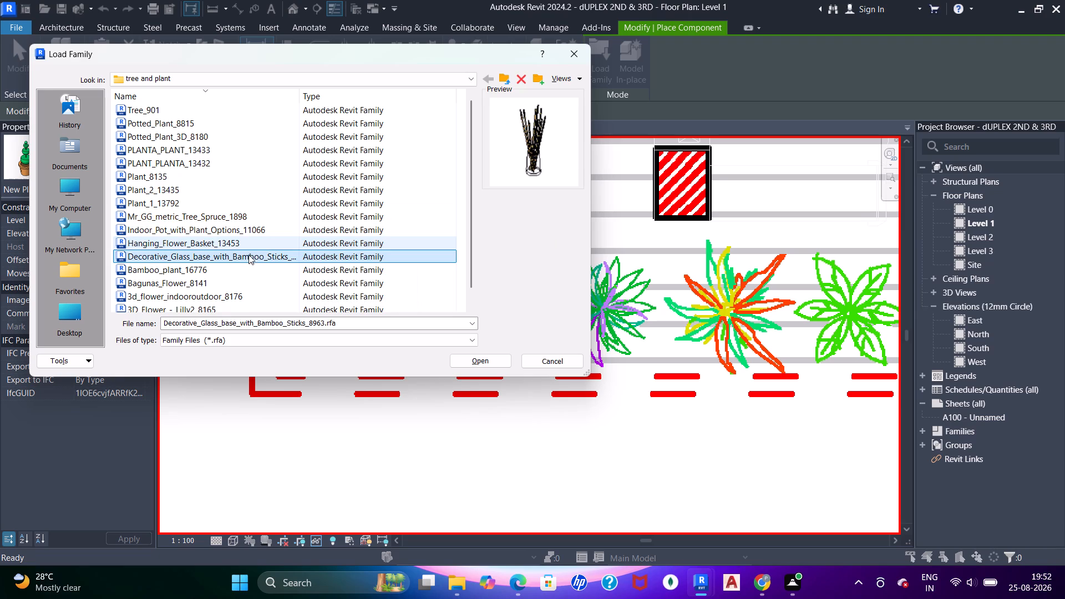
pyautogui.click(187, 278)
pyautogui.click(191, 266)
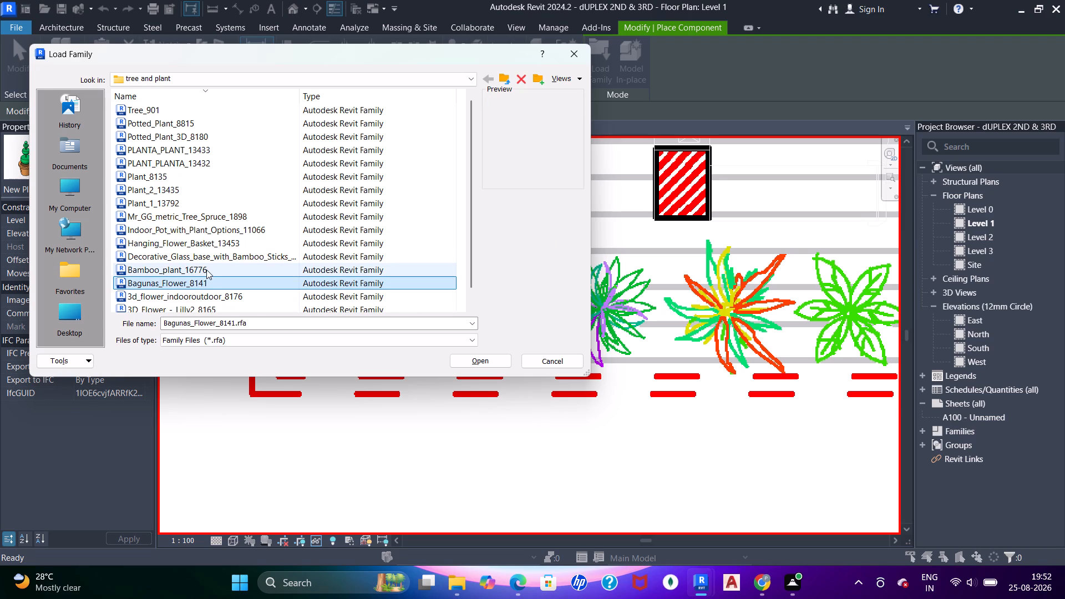
pyautogui.doubleClick(186, 268)
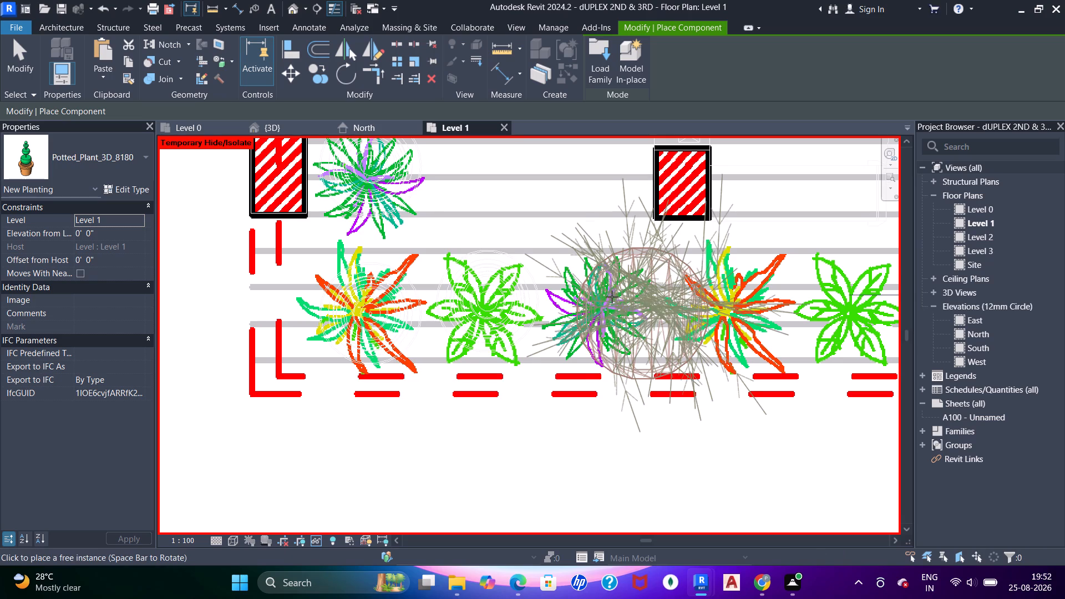
# Place Bamboo_plant_16776 on the third drawn plant of the balcony's front row.
pyautogui.scroll(3, 592, 288)
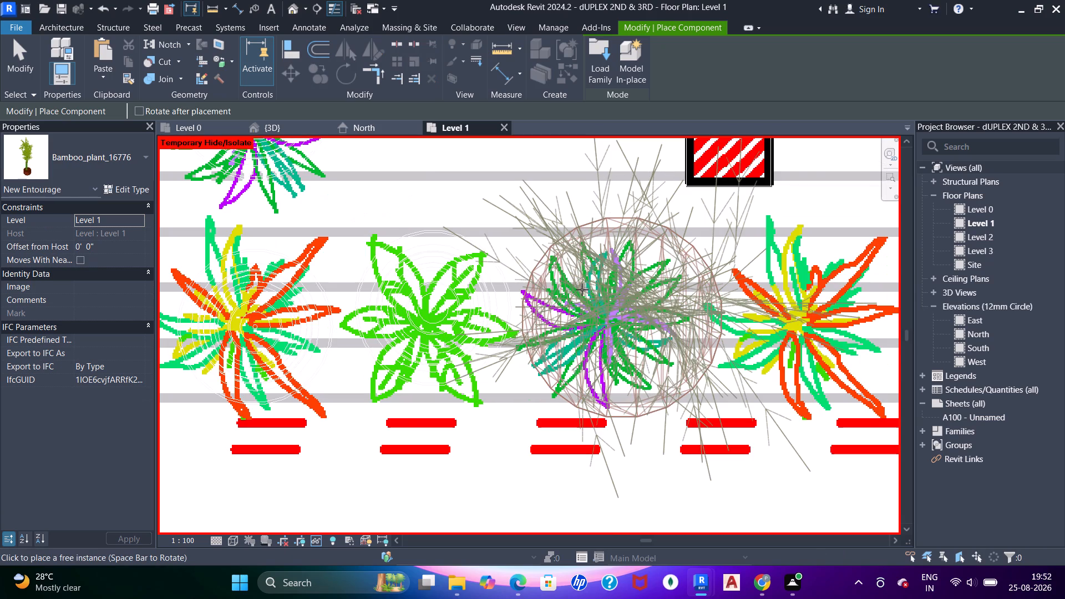
pyautogui.click(582, 290)
pyautogui.scroll(-4, 670, 299)
pyautogui.moveTo(671, 298); pyautogui.dragTo(494, 296, button='middle')
pyautogui.scroll(5, 527, 290)
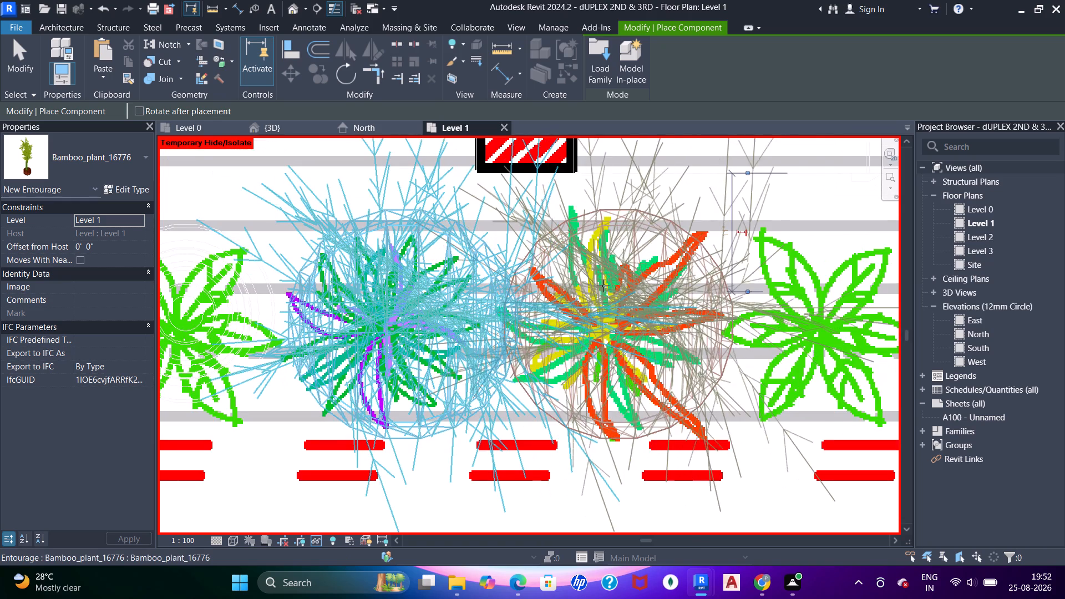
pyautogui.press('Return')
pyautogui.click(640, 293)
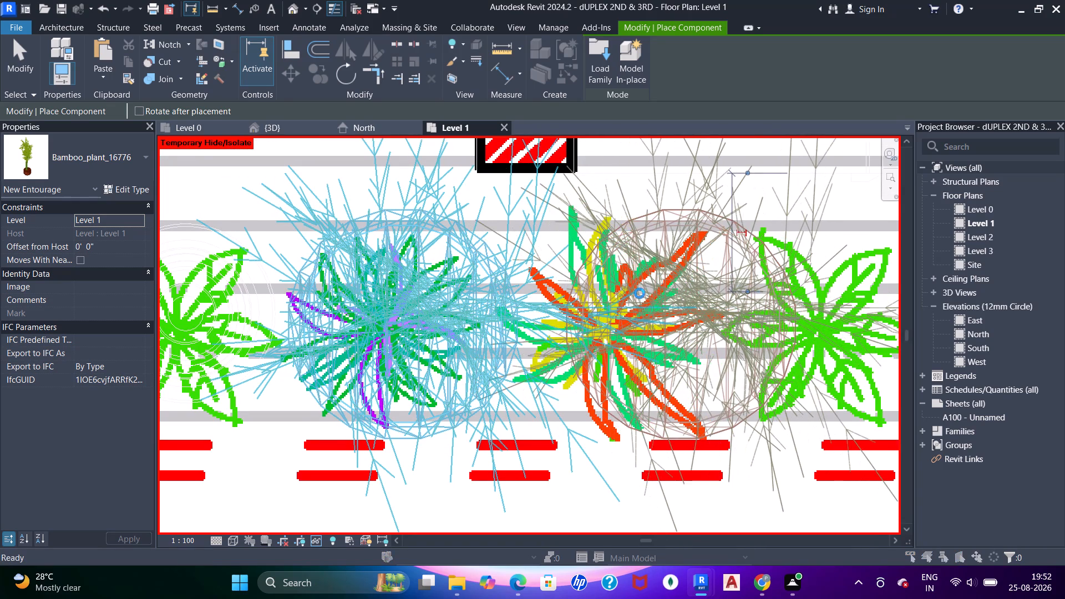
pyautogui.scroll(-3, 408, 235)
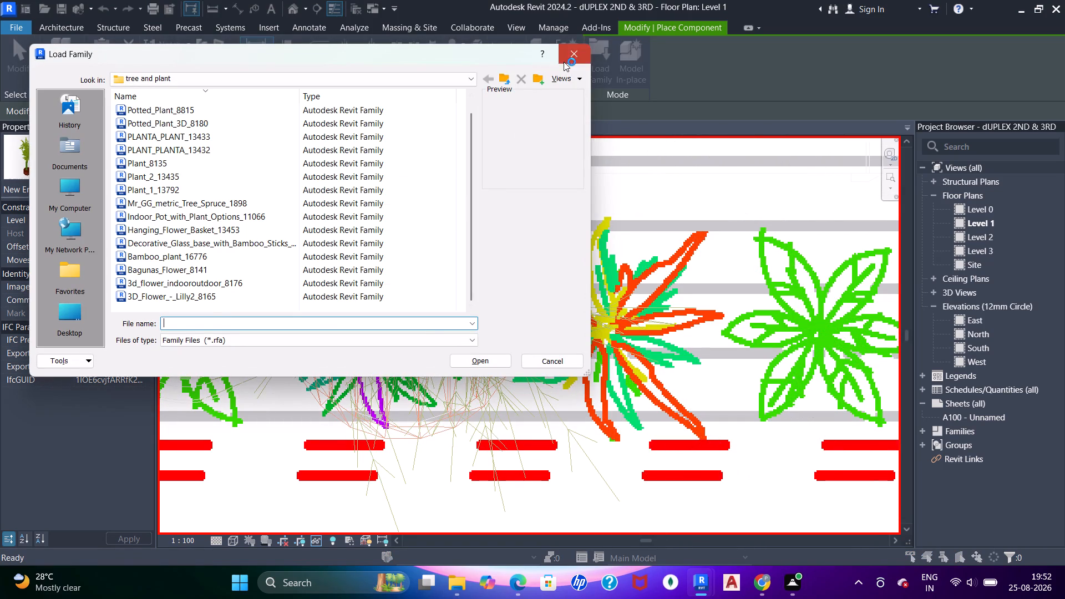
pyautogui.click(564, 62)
# Place Bamboo_plant_16776 between the fourth and fifth front-row plants, between the seventh and eighth, and on the sixth.
pyautogui.click(665, 272)
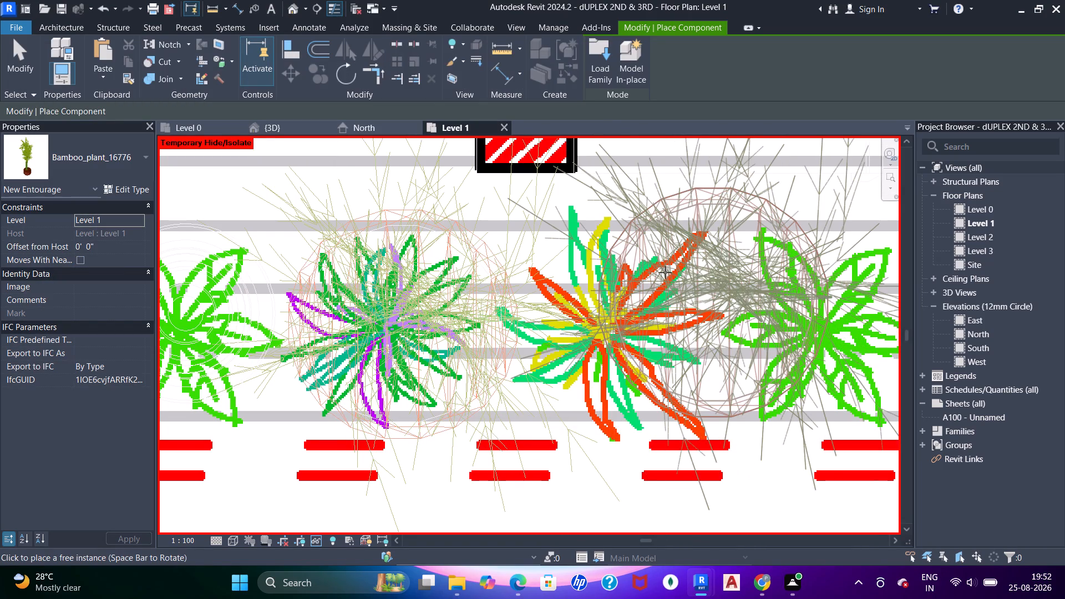
pyautogui.scroll(-5, 664, 270)
pyautogui.moveTo(667, 267); pyautogui.dragTo(505, 260, button='middle')
pyautogui.moveTo(539, 259); pyautogui.dragTo(392, 252, button='middle')
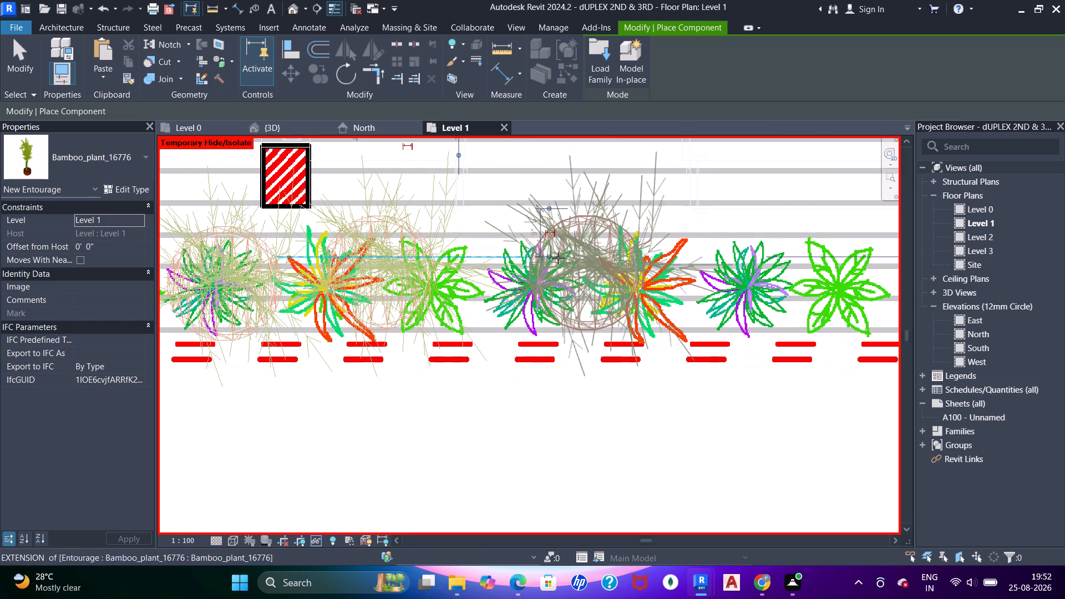
pyautogui.click(526, 257)
pyautogui.moveTo(566, 262); pyautogui.dragTo(418, 276, button='middle')
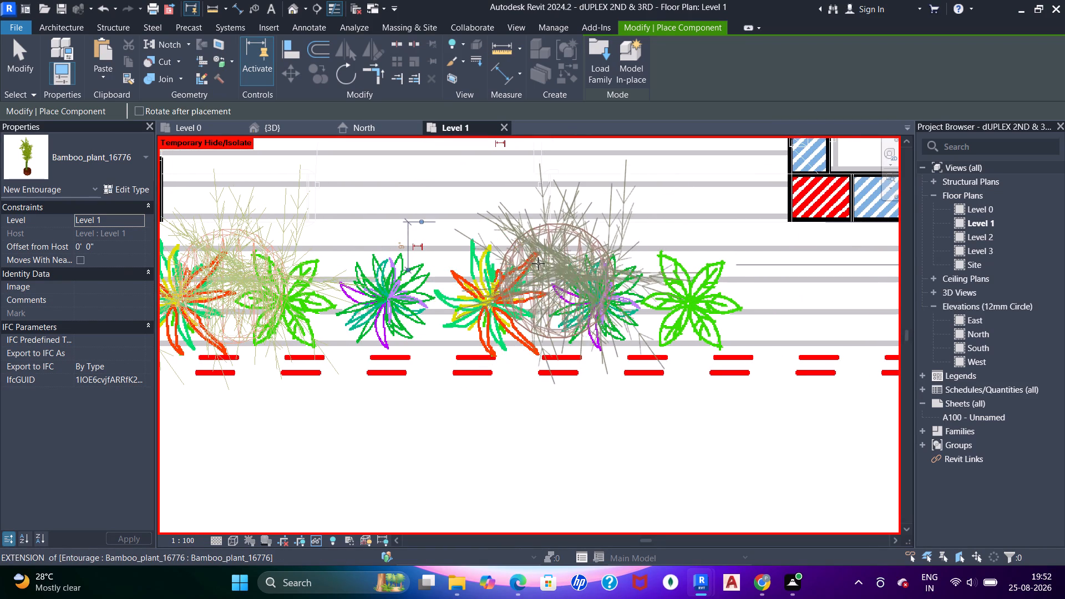
pyautogui.click(539, 264)
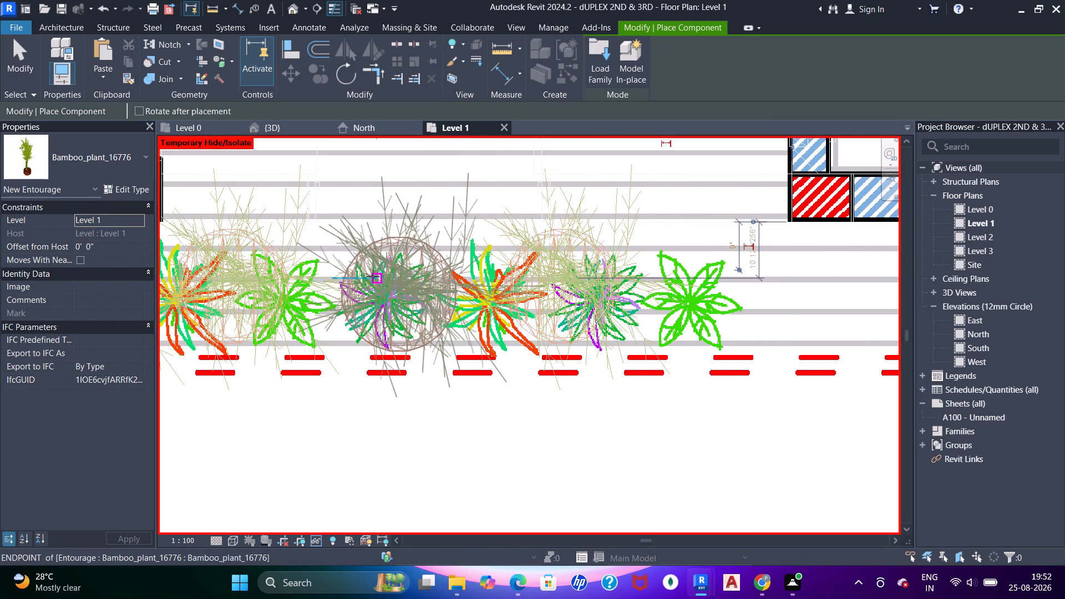
pyautogui.click(369, 272)
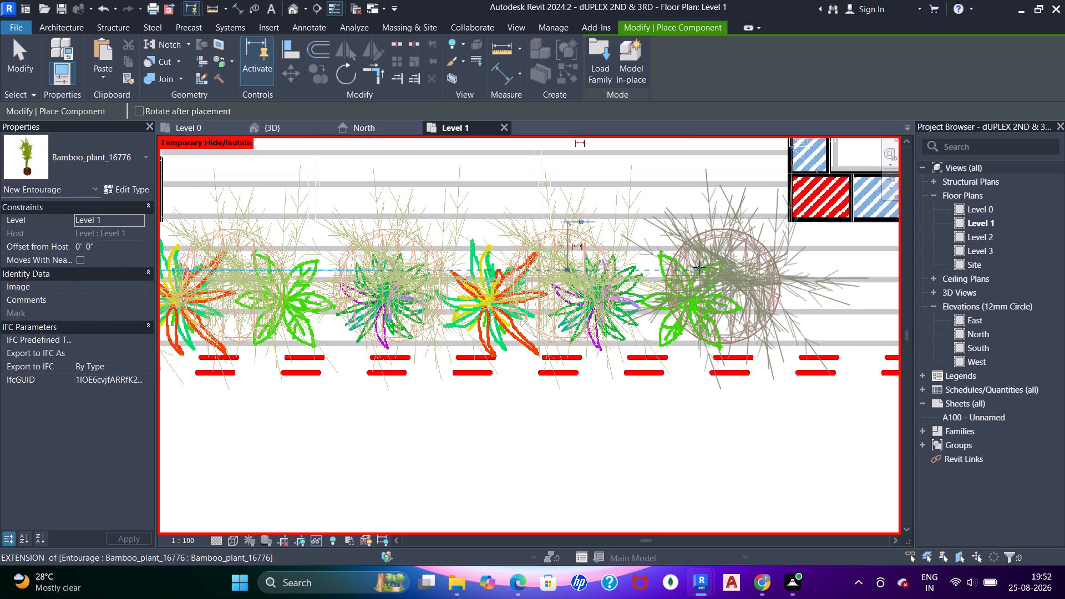
pyautogui.press('Escape')
pyautogui.press('Escape')
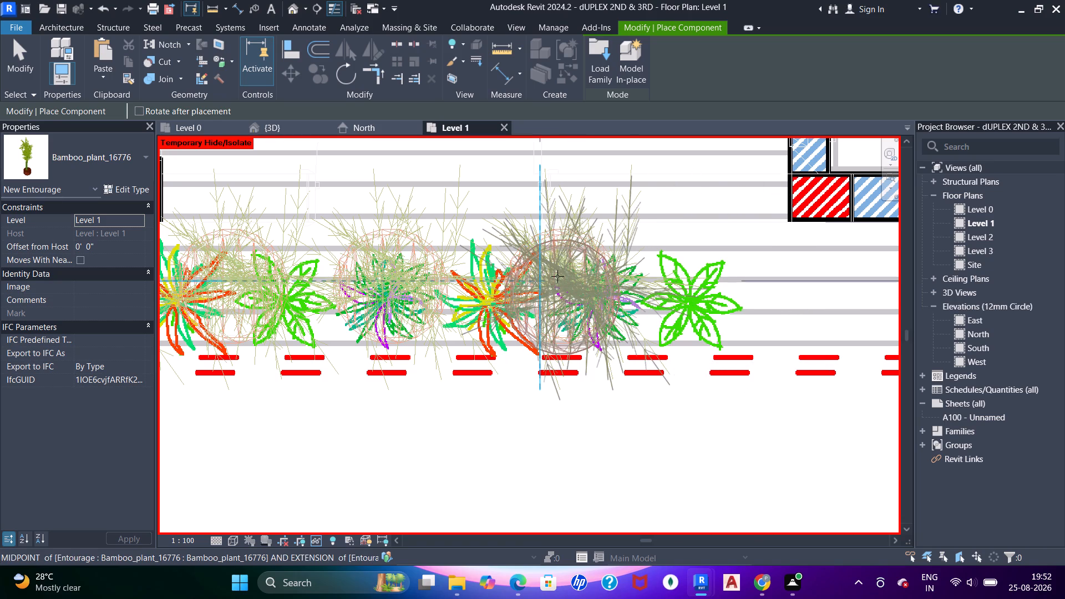
pyautogui.press('Escape')
pyautogui.press('Escape')
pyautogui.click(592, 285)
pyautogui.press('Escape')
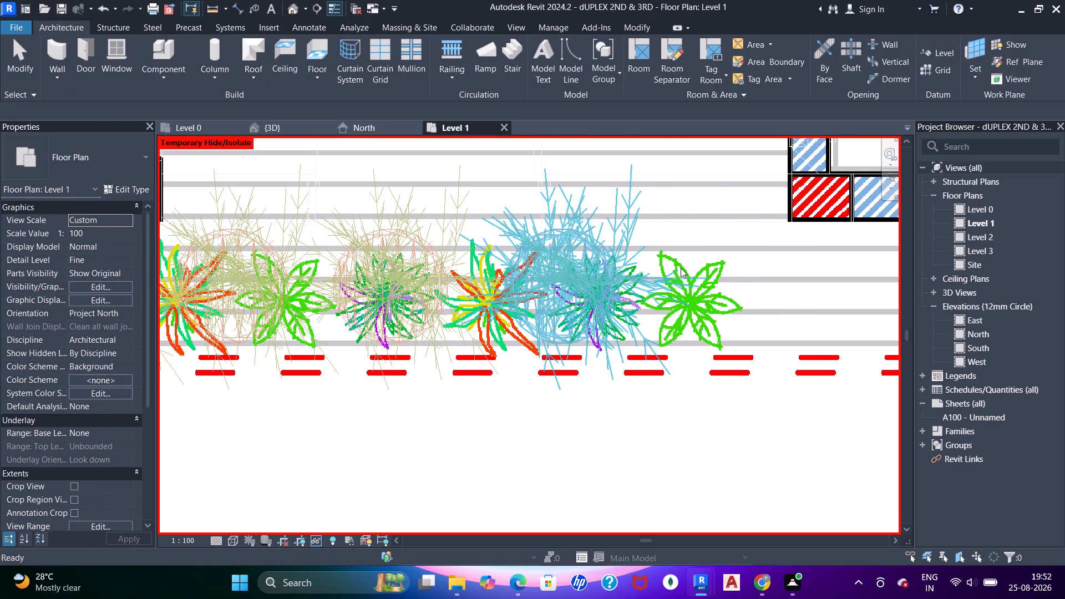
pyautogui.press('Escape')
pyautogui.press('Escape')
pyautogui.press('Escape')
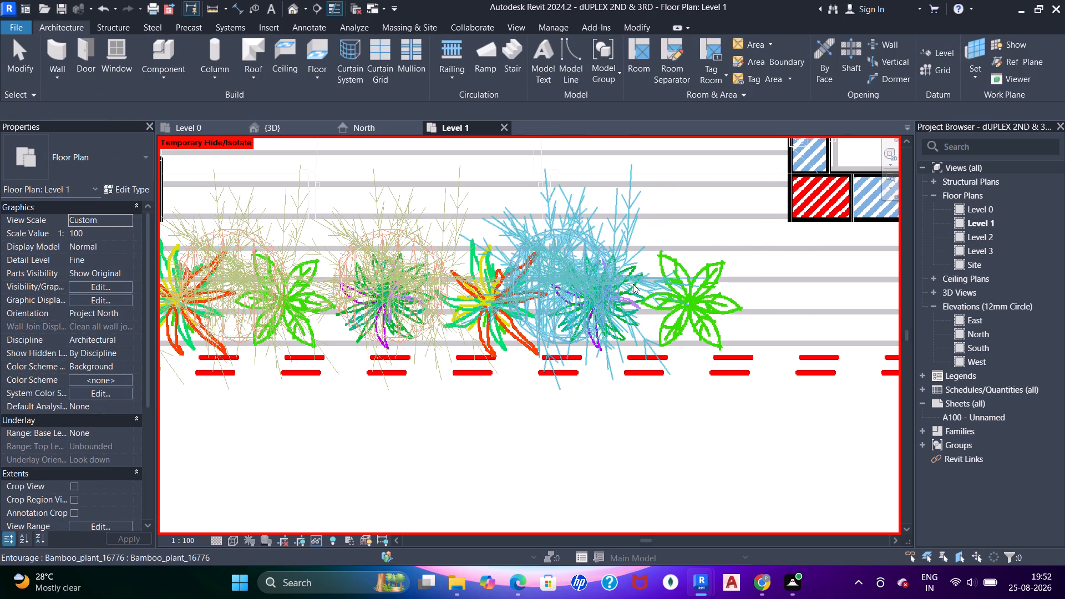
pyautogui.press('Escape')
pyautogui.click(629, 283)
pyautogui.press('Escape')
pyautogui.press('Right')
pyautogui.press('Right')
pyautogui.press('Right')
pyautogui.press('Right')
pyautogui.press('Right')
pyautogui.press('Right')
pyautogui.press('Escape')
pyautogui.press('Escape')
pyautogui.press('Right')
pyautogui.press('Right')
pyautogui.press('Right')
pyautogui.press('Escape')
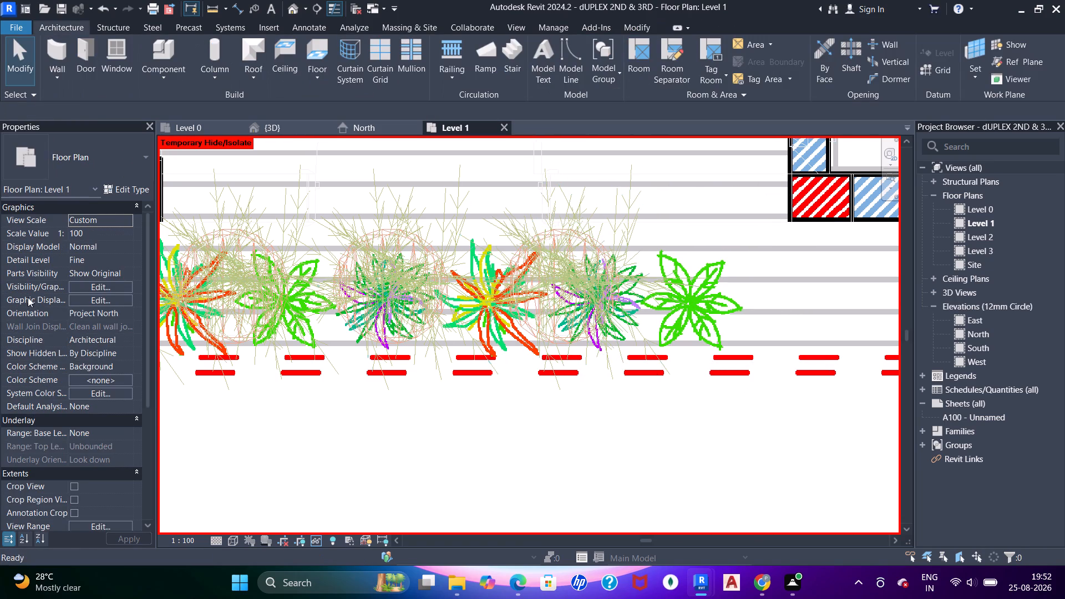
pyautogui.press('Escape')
# Nudge the last bamboo plant along the front row onto the eighth drawn plant.
pyautogui.click(626, 299)
pyautogui.press('Right')
pyautogui.press('Right')
pyautogui.press('Right')
pyautogui.press('Right')
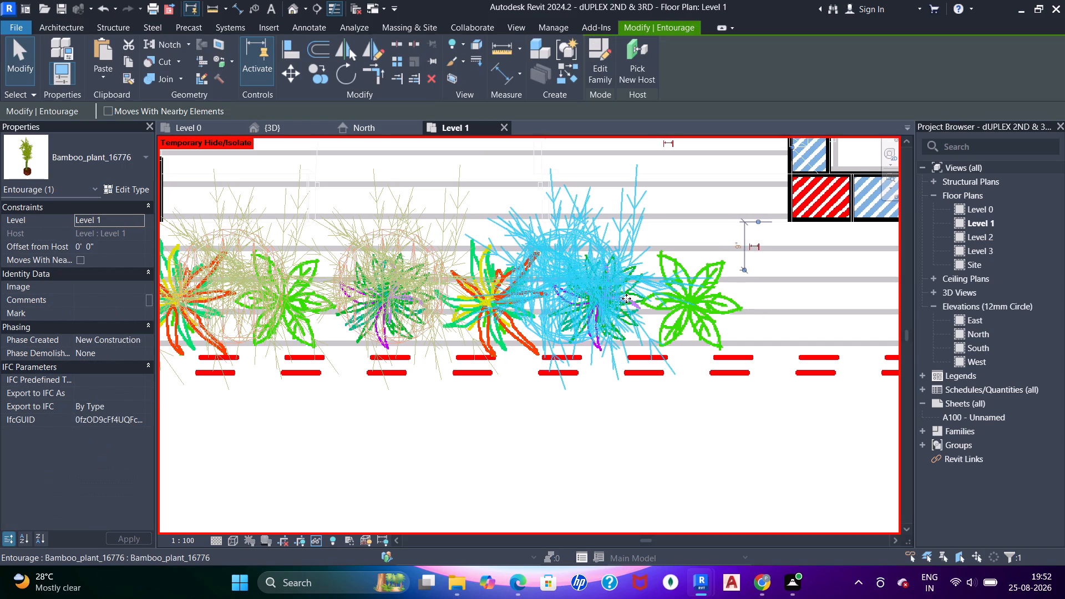
pyautogui.press('Right')
pyautogui.press('Right')
pyautogui.press('Right')
pyautogui.press('Right')
pyautogui.press('Right')
pyautogui.press('Right')
pyautogui.press('Right')
pyautogui.press('Right')
# Nudge the bamboo plant on the sixth front-row plant along the row toward the seventh drawn plant.
pyautogui.click(414, 284)
pyautogui.press('Right')
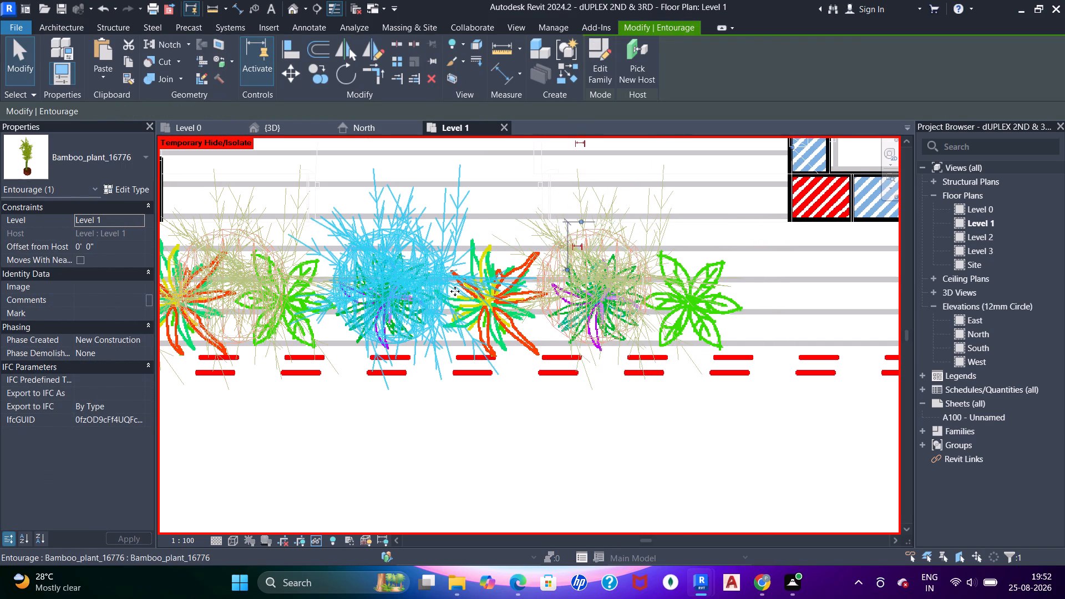
pyautogui.press('Right')
pyautogui.press('Right')
pyautogui.press('Right')
pyautogui.press('Right')
pyautogui.press('Right')
pyautogui.press('Right')
pyautogui.press('Right')
pyautogui.press('Right')
pyautogui.press('Right')
pyautogui.press('Right')
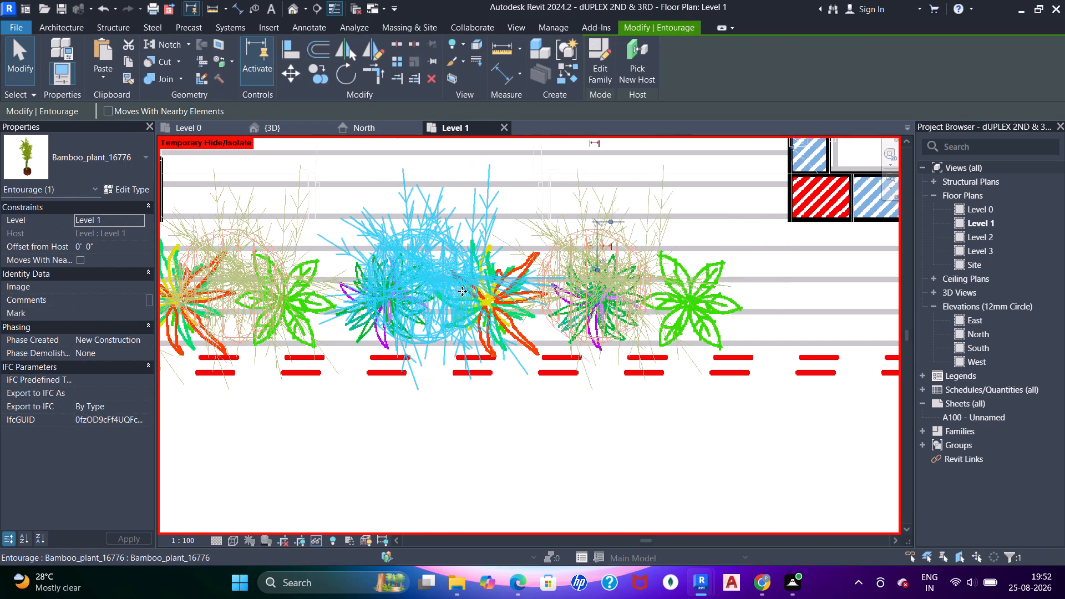
pyautogui.press('Right')
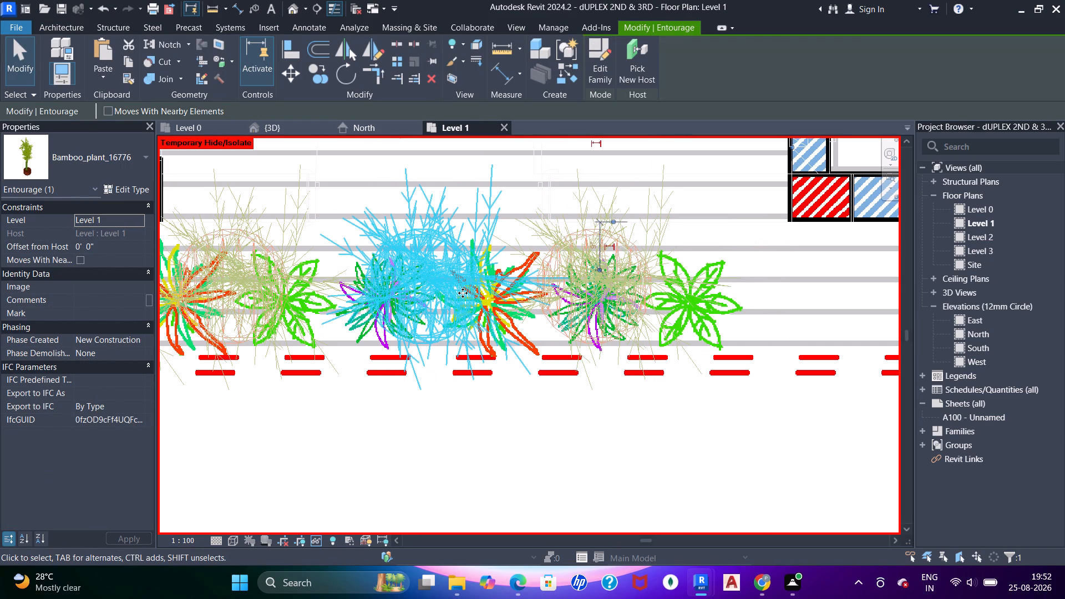
pyautogui.click(463, 293)
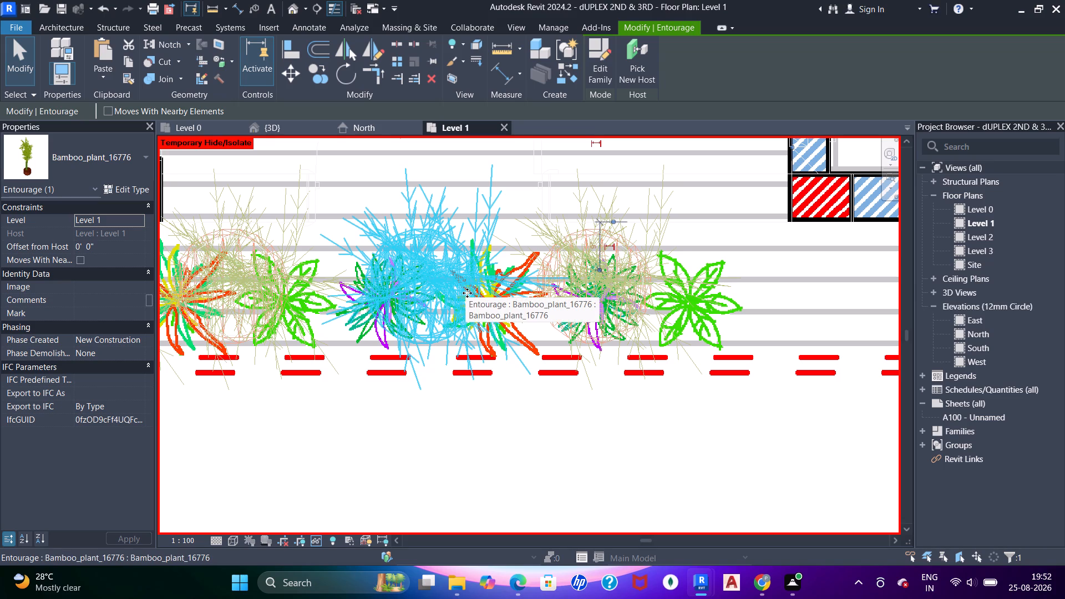
pyautogui.press('Escape')
pyautogui.press('Escape')
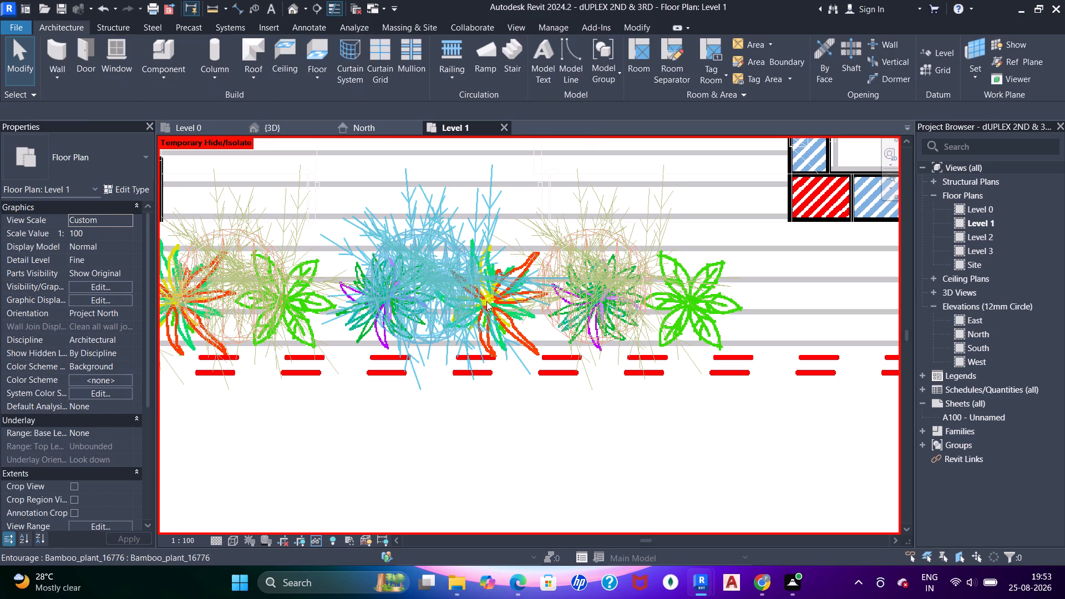
pyautogui.press('Escape')
pyautogui.press('Escape')
pyautogui.press('Escape')
pyautogui.press('Escape')
# Nudge the bamboo plant between the sixth and seventh drawn plants slightly inward from the balcony's front edge and further along the row.
pyautogui.click(476, 293)
pyautogui.press('Up')
pyautogui.press('Up')
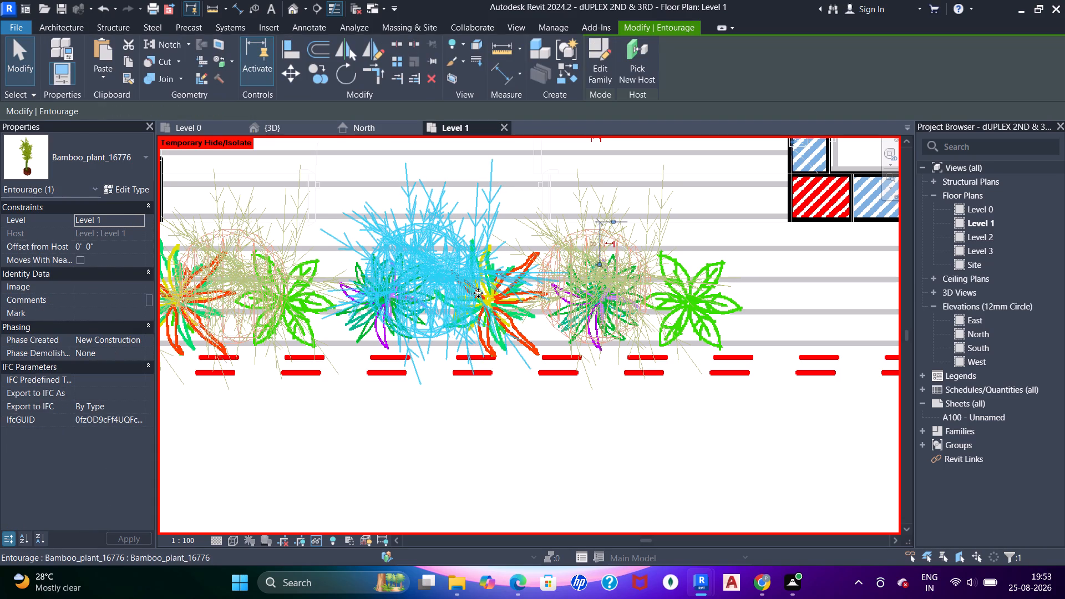
pyautogui.press('Up')
pyautogui.press('Right')
pyautogui.press('Right')
# Nudge the bamboo plant between the fourth and fifth drawn plants inward from the front edge and toward the fifth plant.
pyautogui.scroll(-1, 475, 293)
pyautogui.moveTo(406, 309); pyautogui.dragTo(717, 373, button='middle')
pyautogui.press('Escape')
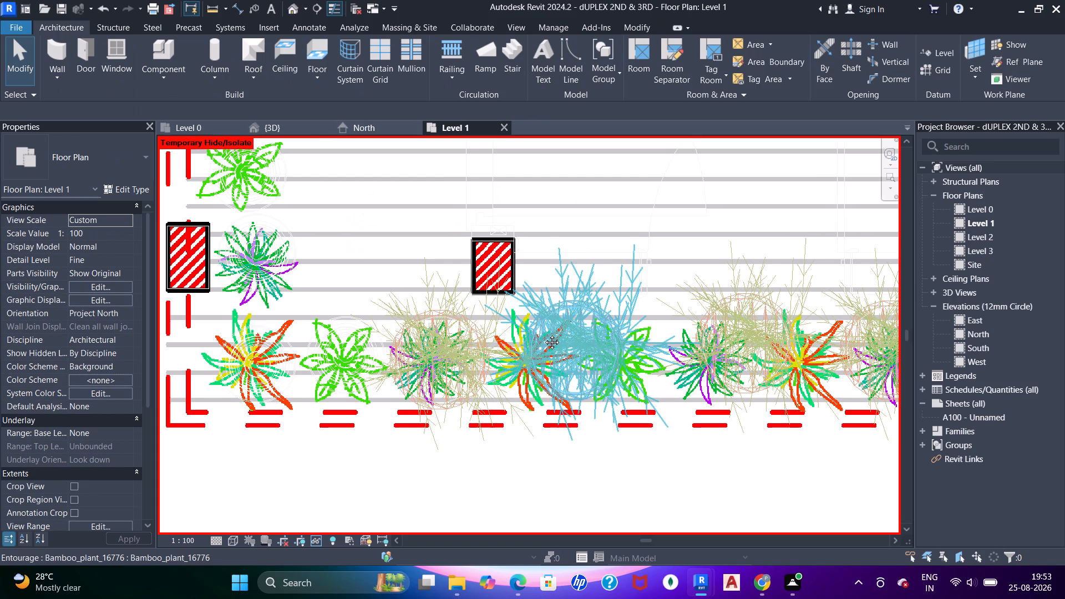
pyautogui.middleClick(544, 334)
pyautogui.scroll(3, 586, 356)
pyautogui.moveTo(592, 356); pyautogui.dragTo(435, 312, button='middle')
pyautogui.press('Escape')
pyautogui.click(473, 309)
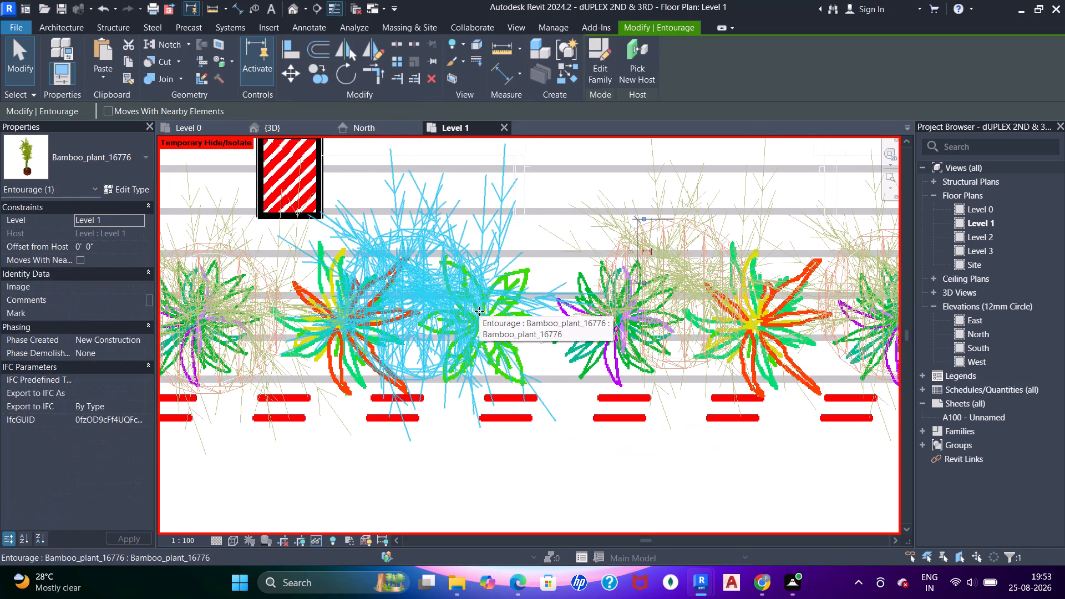
pyautogui.press('Up')
pyautogui.press('Up')
pyautogui.press('Up')
pyautogui.press('Right')
pyautogui.press('Right')
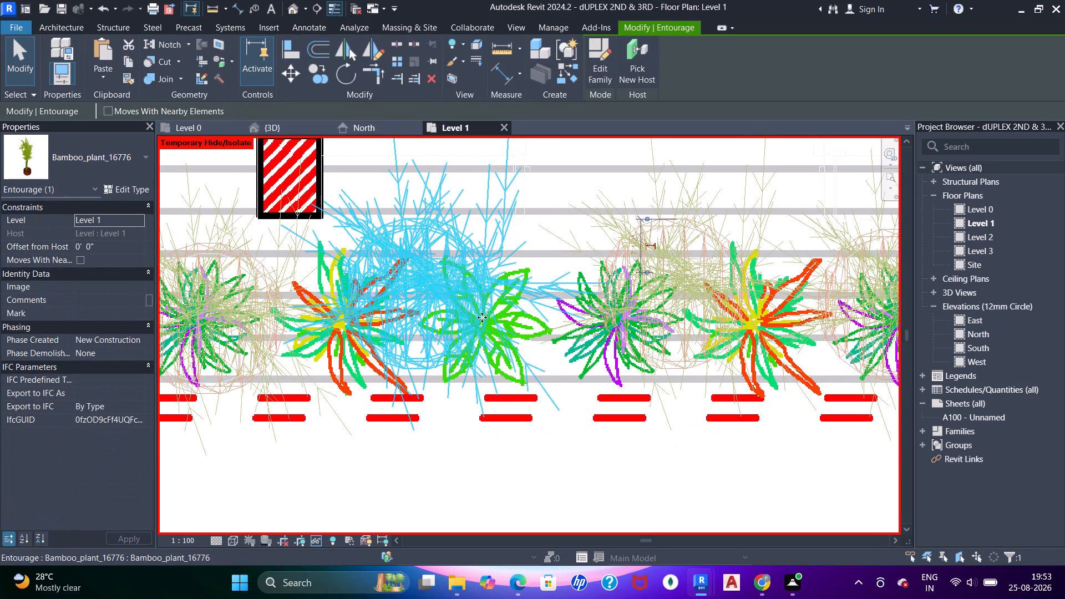
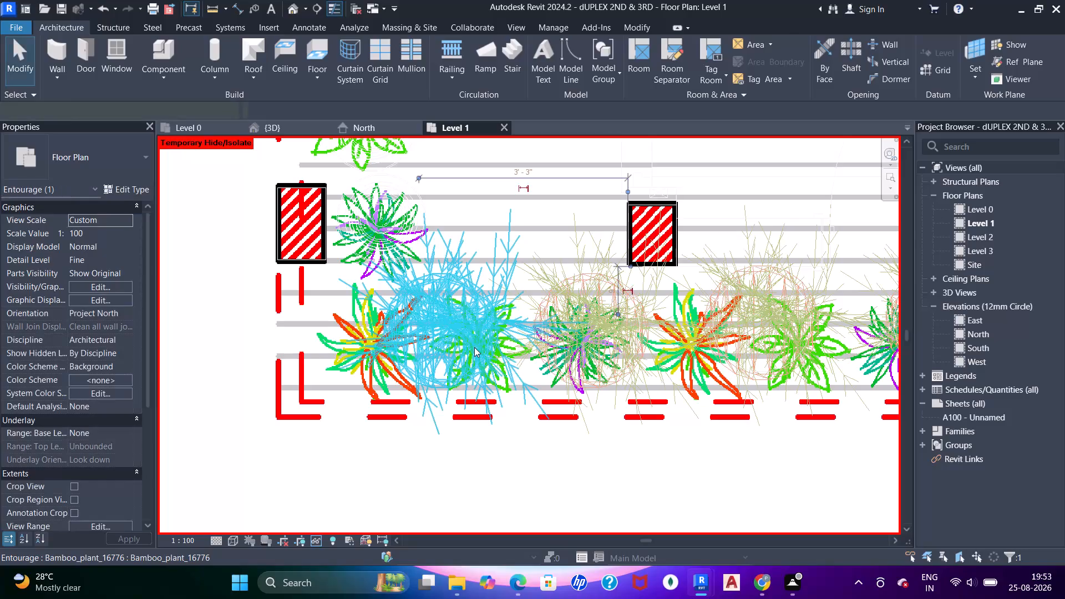
# Nudge the bamboo plant nearest the balcony corner slightly toward the front edge and along the row toward the corner.
pyautogui.press('Down')
pyautogui.press('Left')
pyautogui.press('Left')
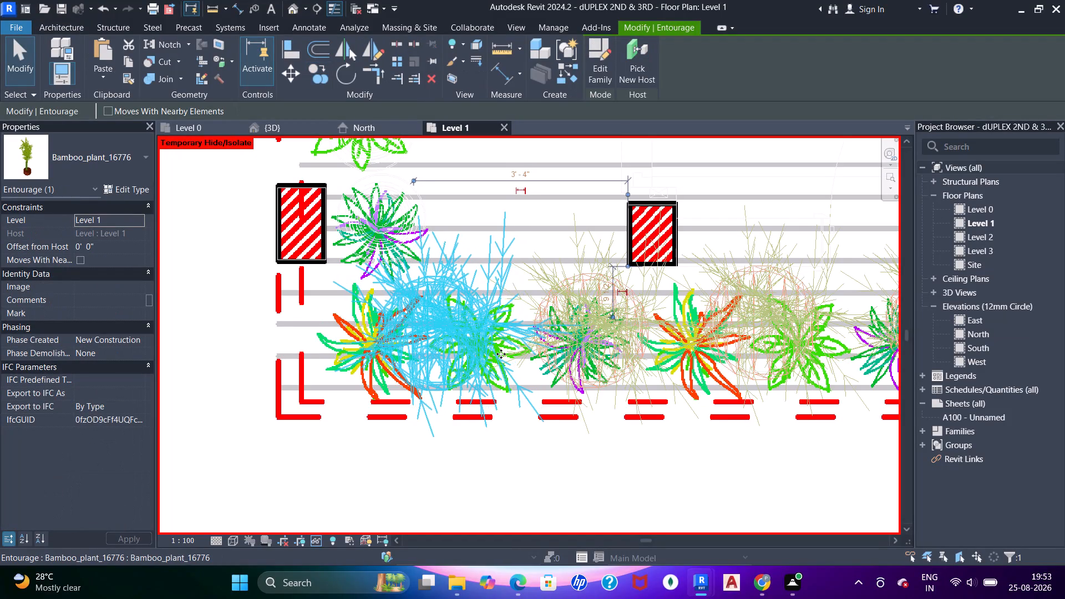
# Examine the row of bamboo plants along the balcony's front edge in the 3D view.
pyautogui.scroll(-5, 583, 300)
pyautogui.click(280, 133)
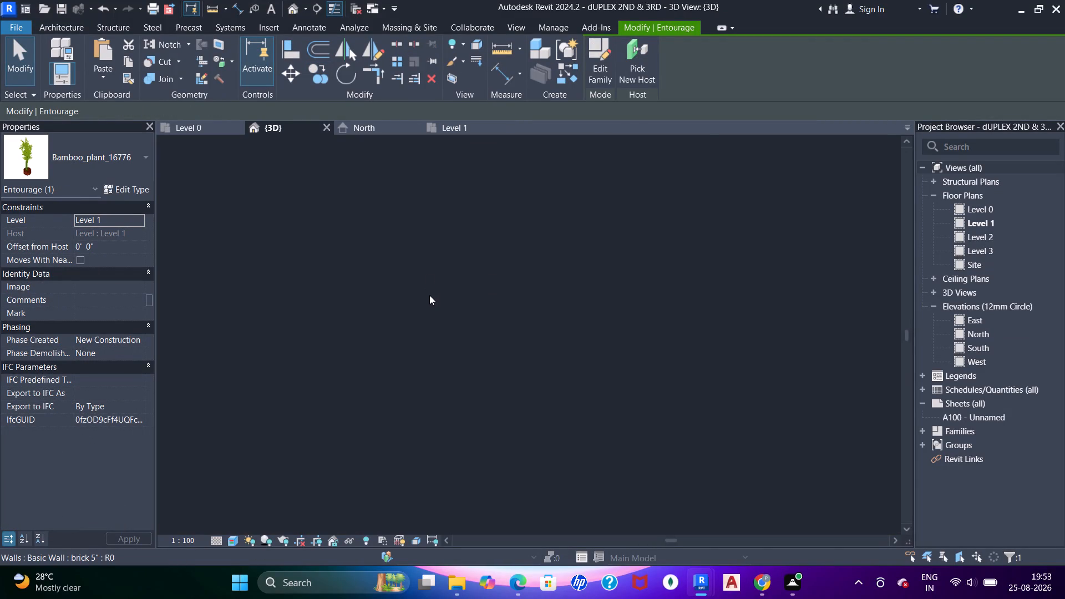
pyautogui.scroll(-17, 433, 302)
pyautogui.moveTo(437, 303); pyautogui.dragTo(486, 295, button='middle')
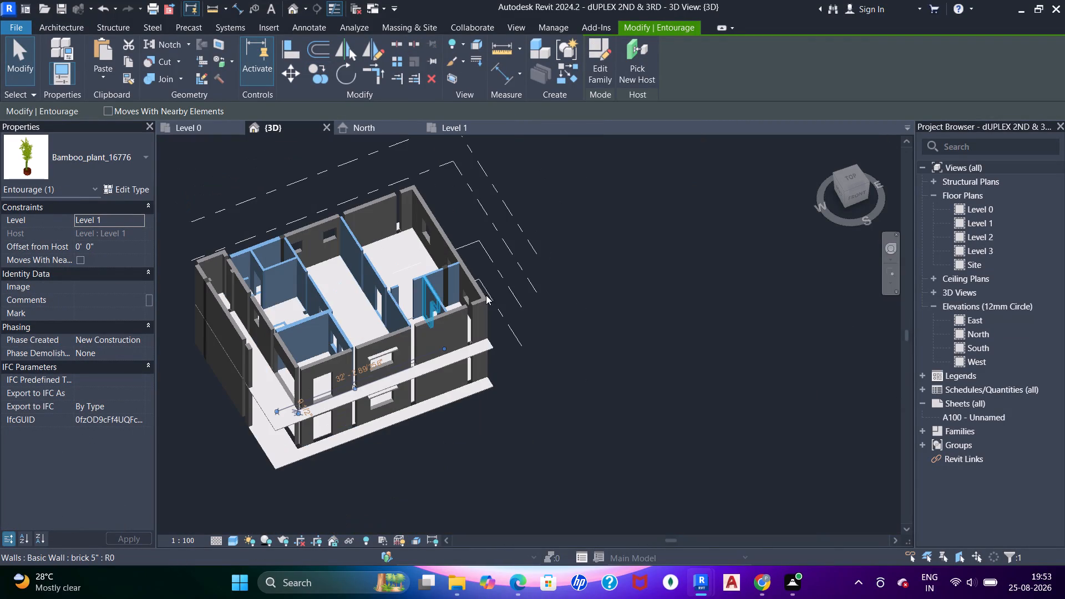
pyautogui.moveTo(486, 295); pyautogui.dragTo(570, 265, button='middle')
pyautogui.scroll(5, 367, 366)
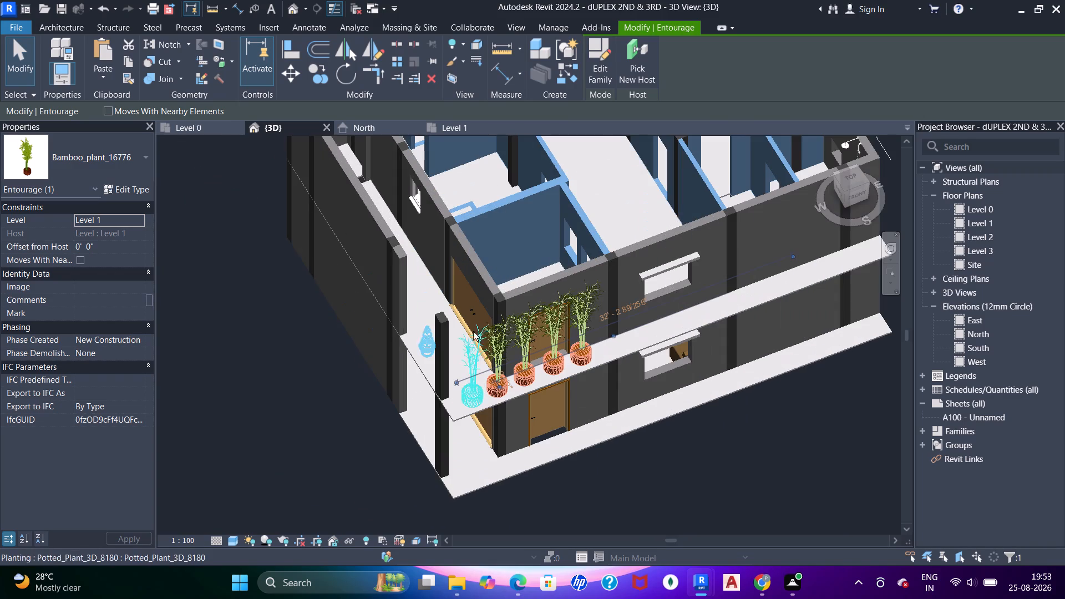
pyautogui.keyDown('shift'); pyautogui.moveTo(519, 341); pyautogui.dragTo(465, 271, button='middle'); pyautogui.keyUp('shift')
pyautogui.keyDown('shift'); pyautogui.moveTo(528, 303); pyautogui.dragTo(495, 298, button='middle'); pyautogui.keyUp('shift')
pyautogui.scroll(5, 500, 350)
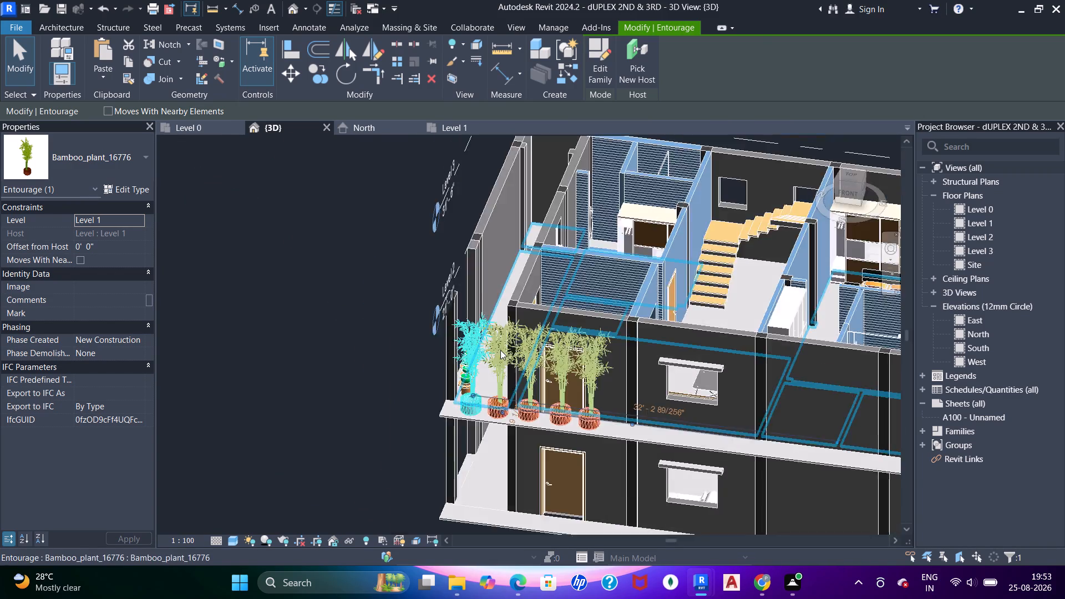
pyautogui.keyDown('shift'); pyautogui.moveTo(535, 382); pyautogui.dragTo(643, 384, button='middle'); pyautogui.keyUp('shift')
pyautogui.keyDown('shift'); pyautogui.moveTo(643, 384); pyautogui.dragTo(640, 376, button='middle'); pyautogui.keyUp('shift')
# Review the type properties of the corner bamboo plant, including its height parameter, and close them without changes.
pyautogui.click(477, 338)
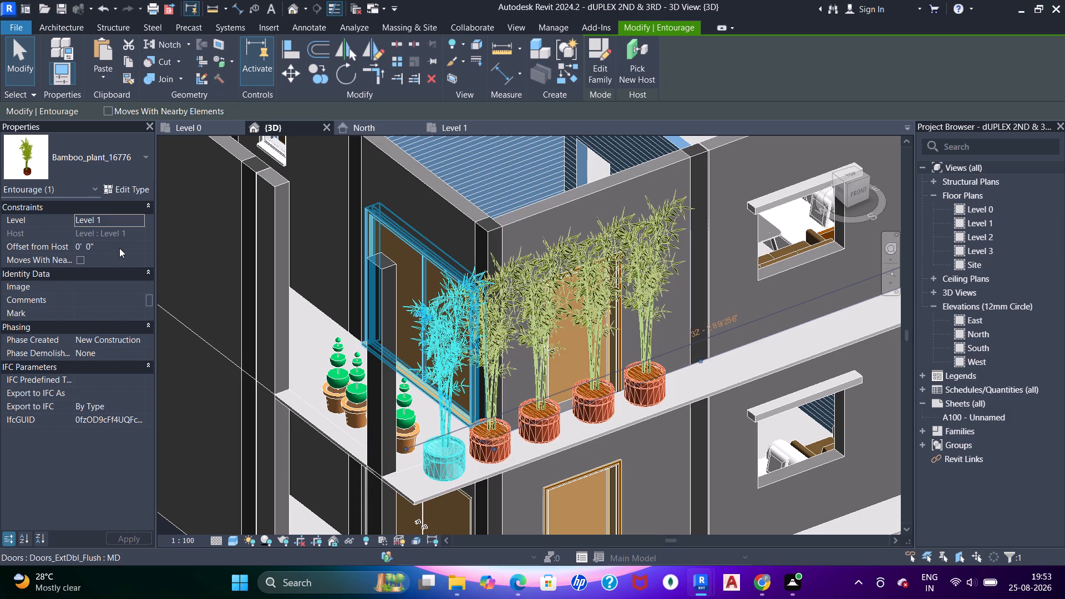
pyautogui.click(122, 185)
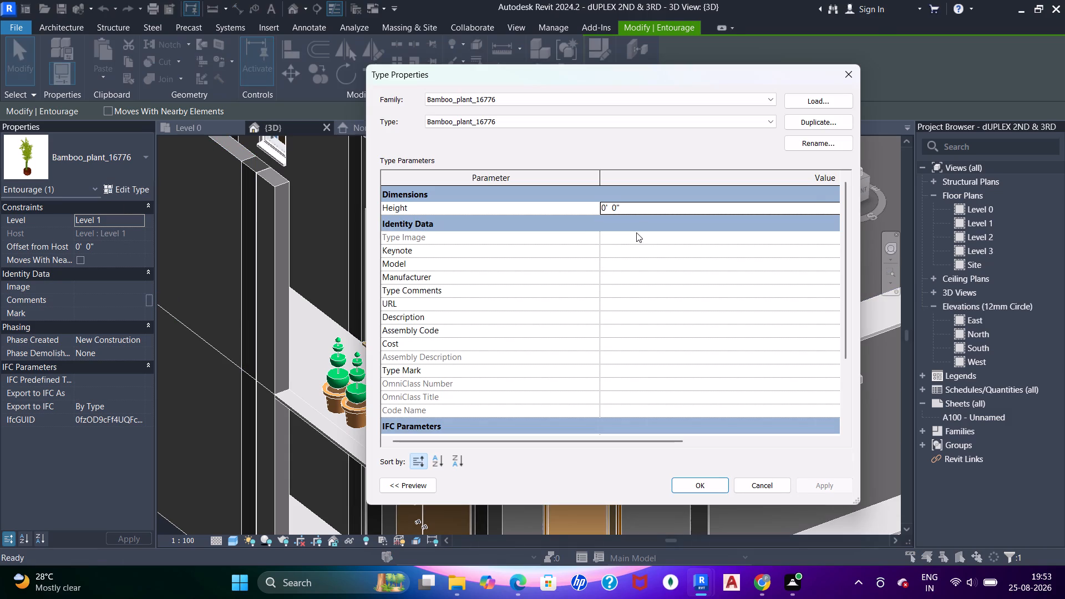
pyautogui.scroll(-5, 635, 214)
pyautogui.scroll(2, 636, 225)
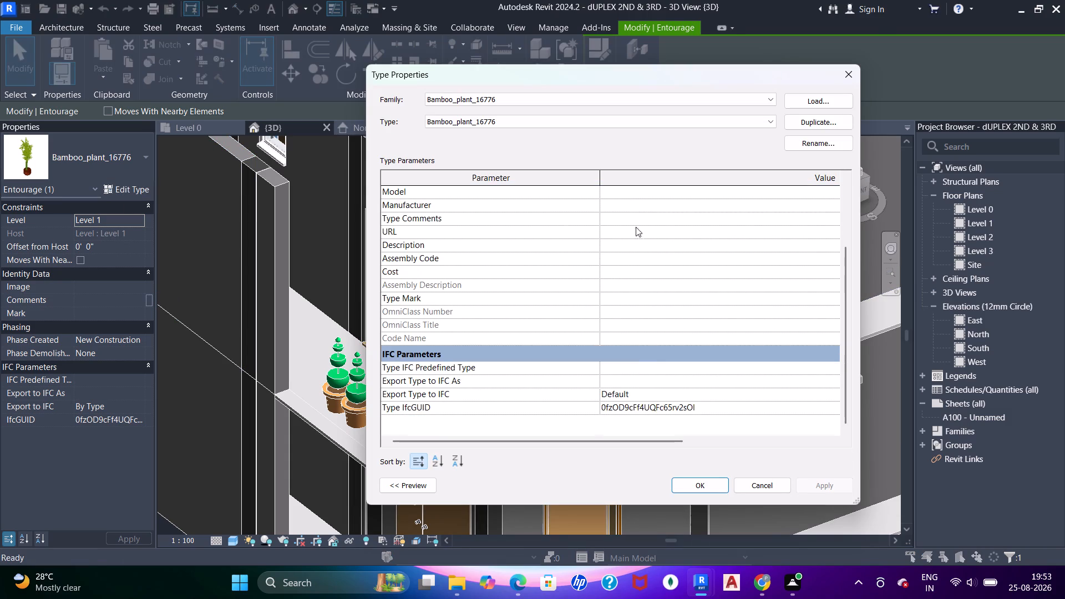
pyautogui.scroll(3, 636, 227)
pyautogui.click(716, 211)
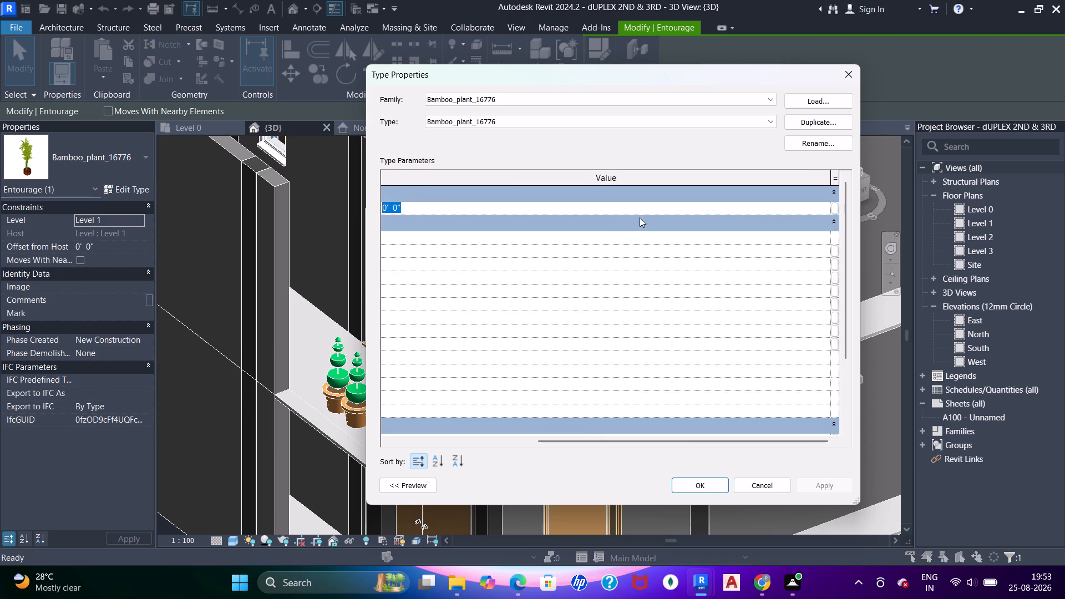
pyautogui.click(846, 76)
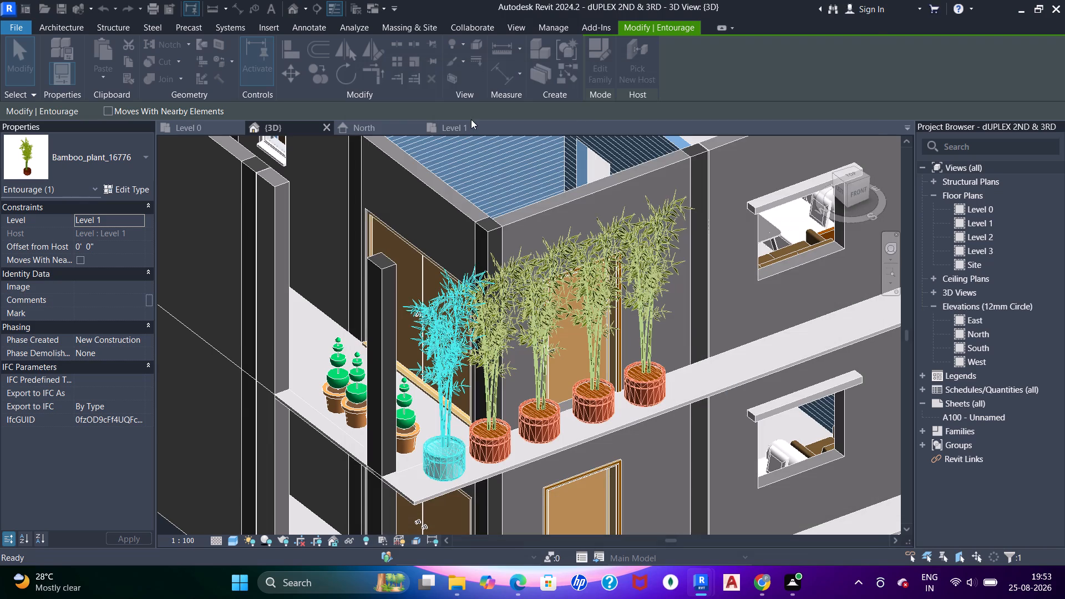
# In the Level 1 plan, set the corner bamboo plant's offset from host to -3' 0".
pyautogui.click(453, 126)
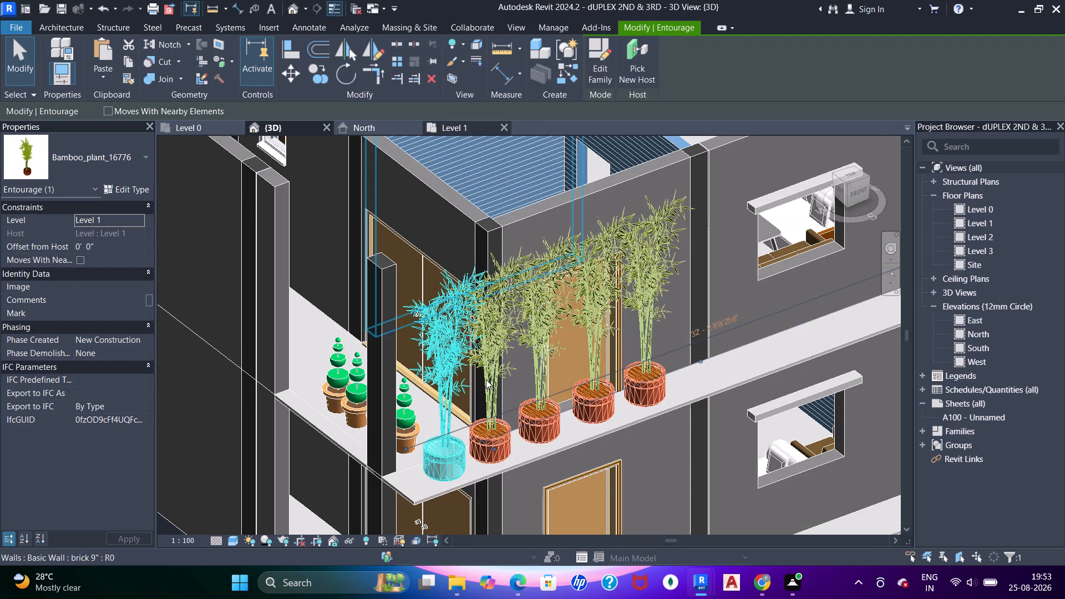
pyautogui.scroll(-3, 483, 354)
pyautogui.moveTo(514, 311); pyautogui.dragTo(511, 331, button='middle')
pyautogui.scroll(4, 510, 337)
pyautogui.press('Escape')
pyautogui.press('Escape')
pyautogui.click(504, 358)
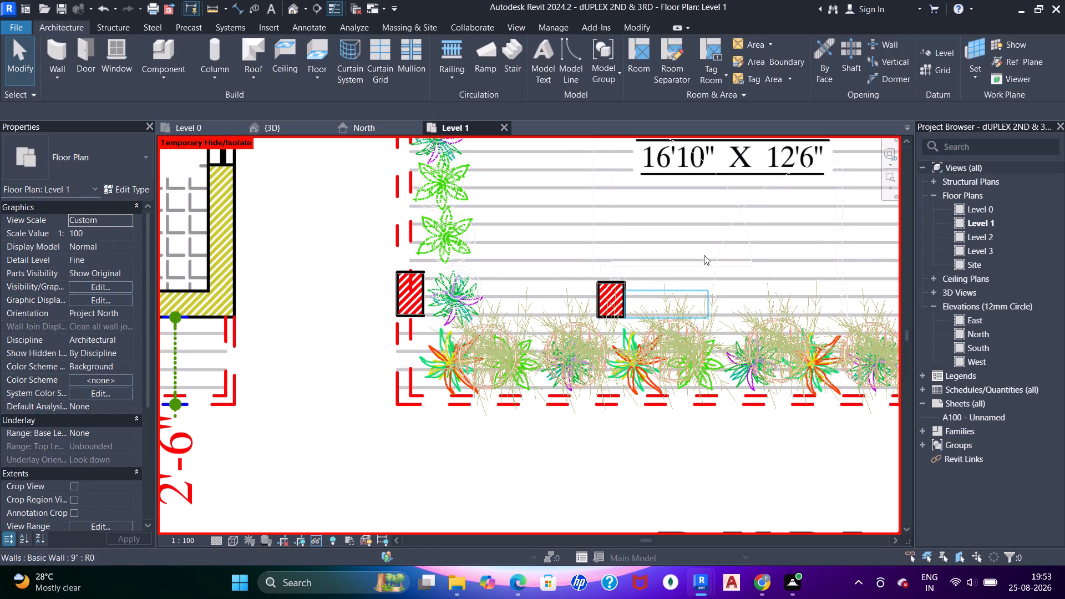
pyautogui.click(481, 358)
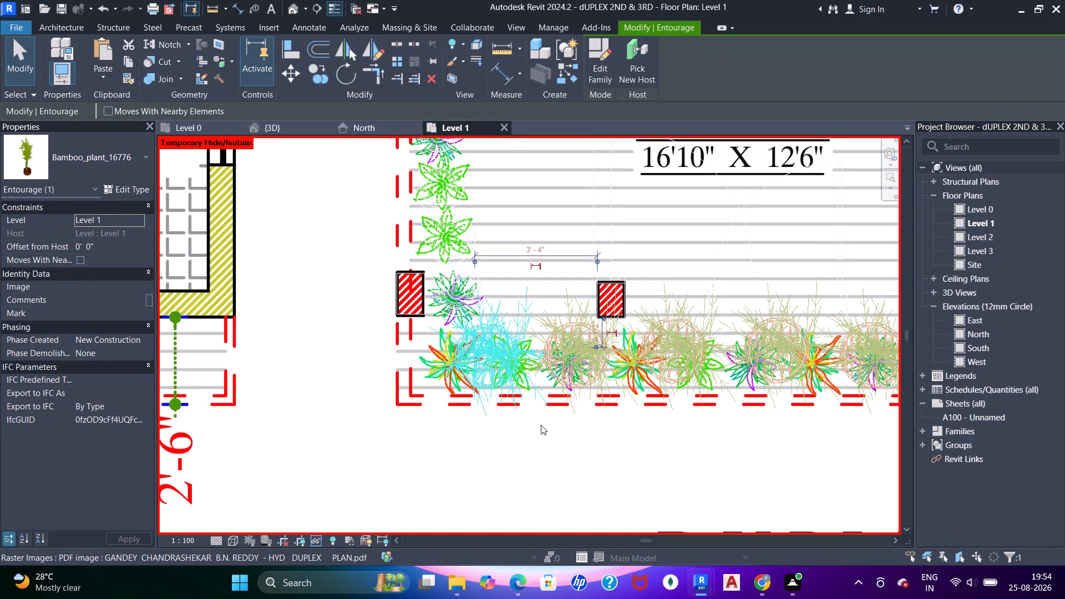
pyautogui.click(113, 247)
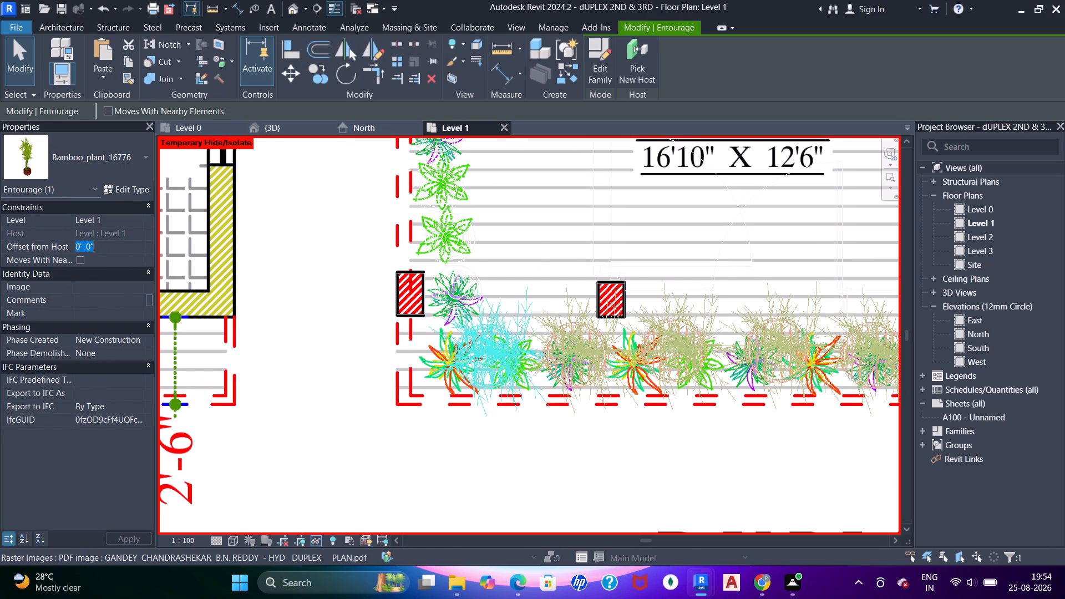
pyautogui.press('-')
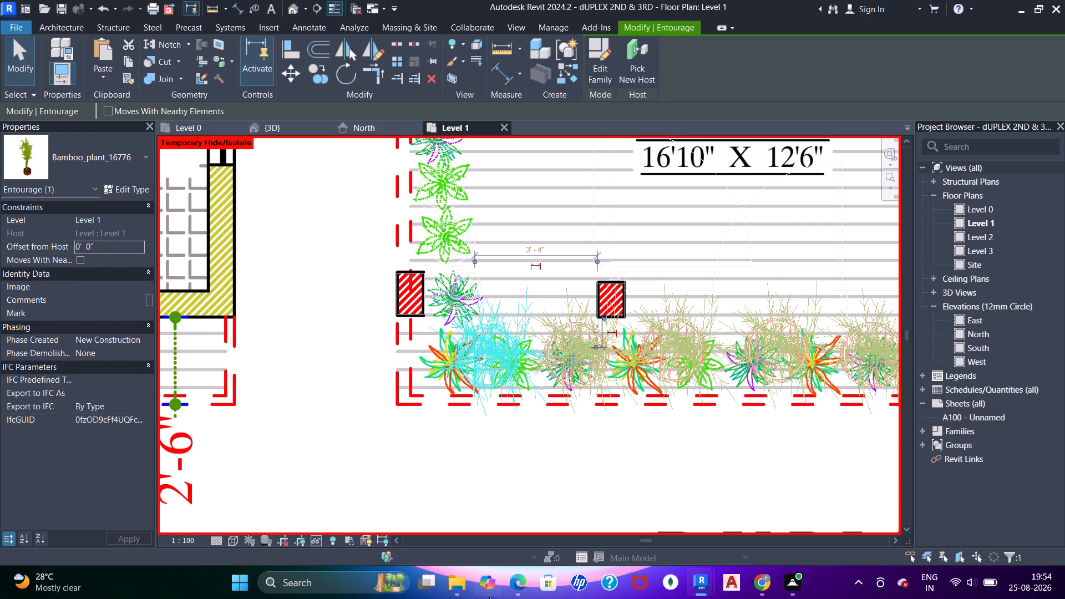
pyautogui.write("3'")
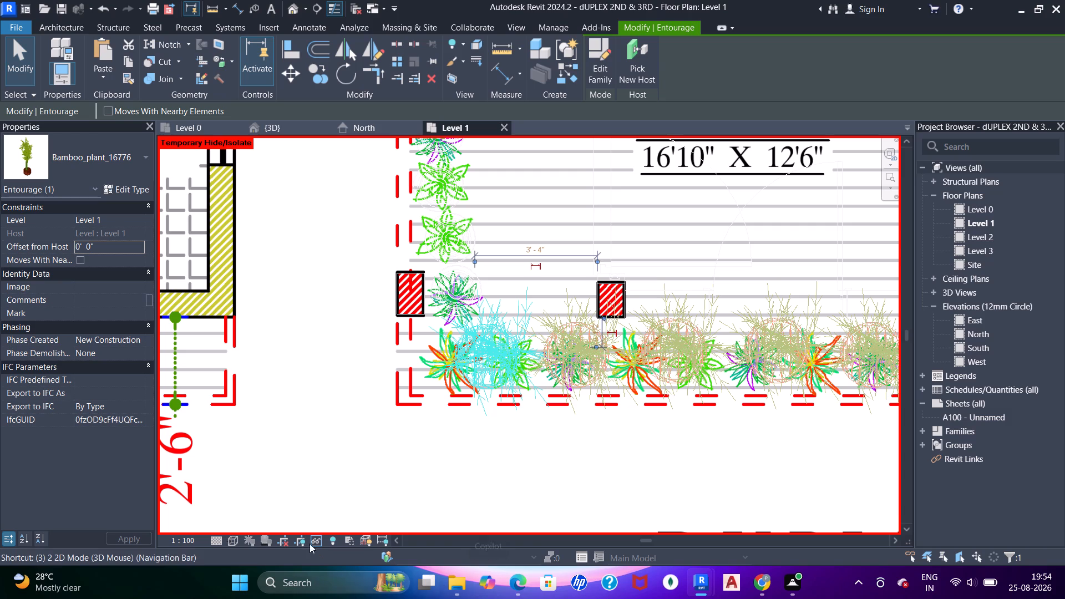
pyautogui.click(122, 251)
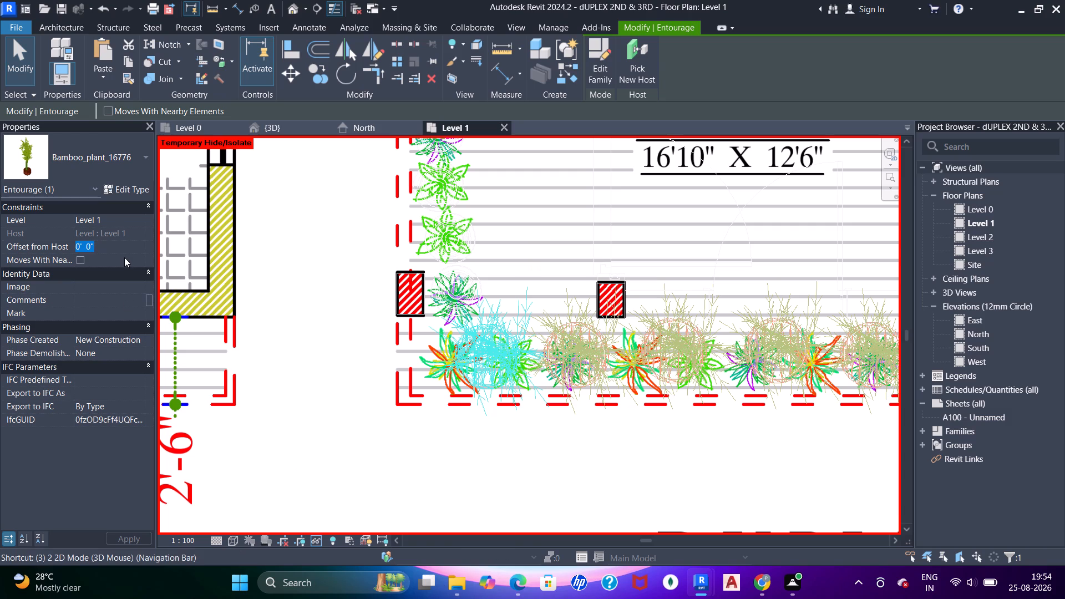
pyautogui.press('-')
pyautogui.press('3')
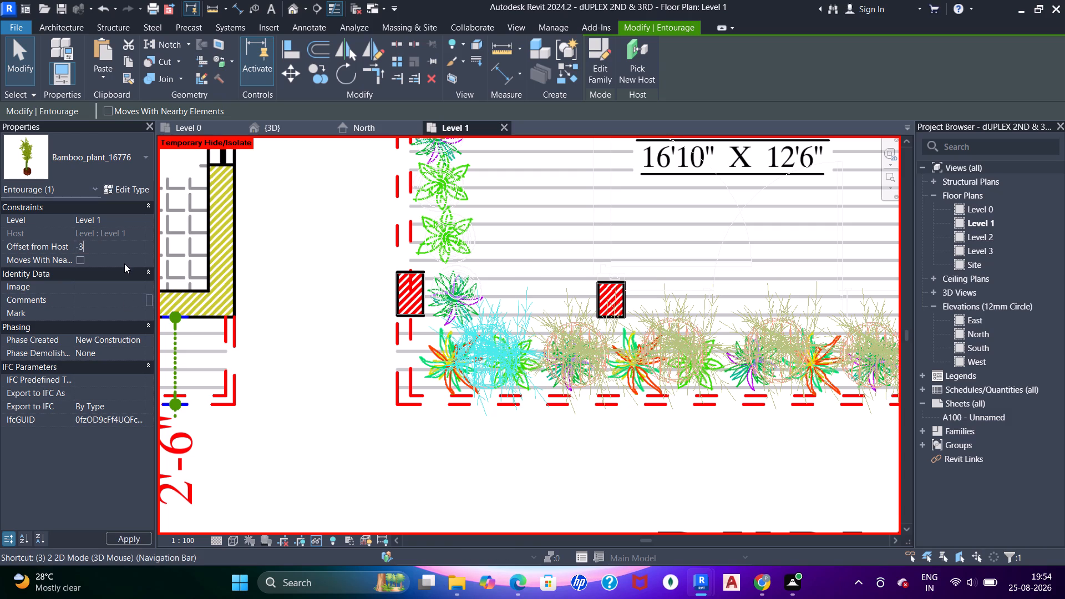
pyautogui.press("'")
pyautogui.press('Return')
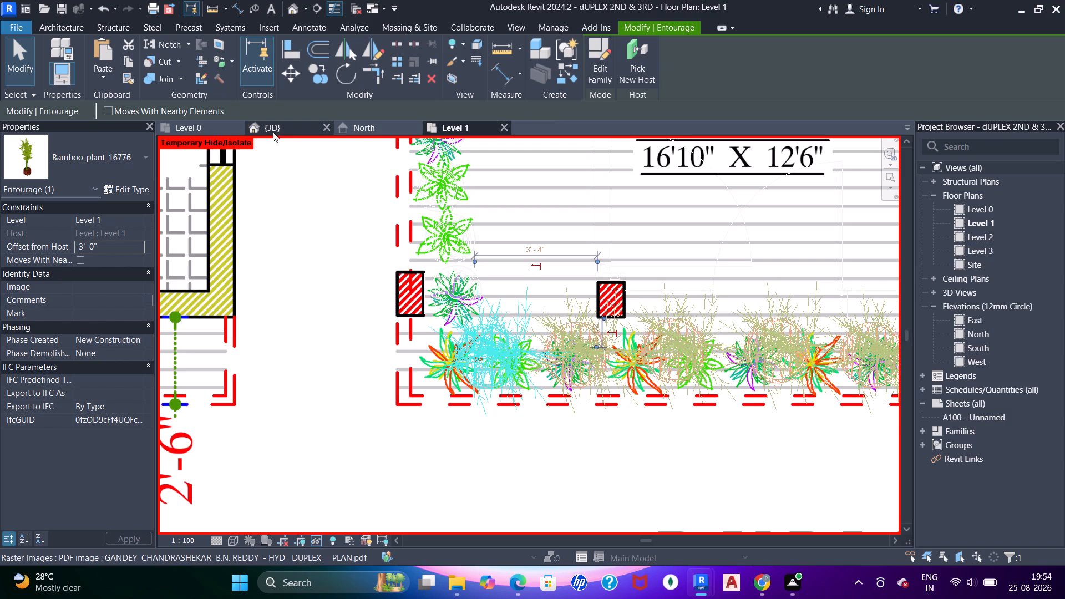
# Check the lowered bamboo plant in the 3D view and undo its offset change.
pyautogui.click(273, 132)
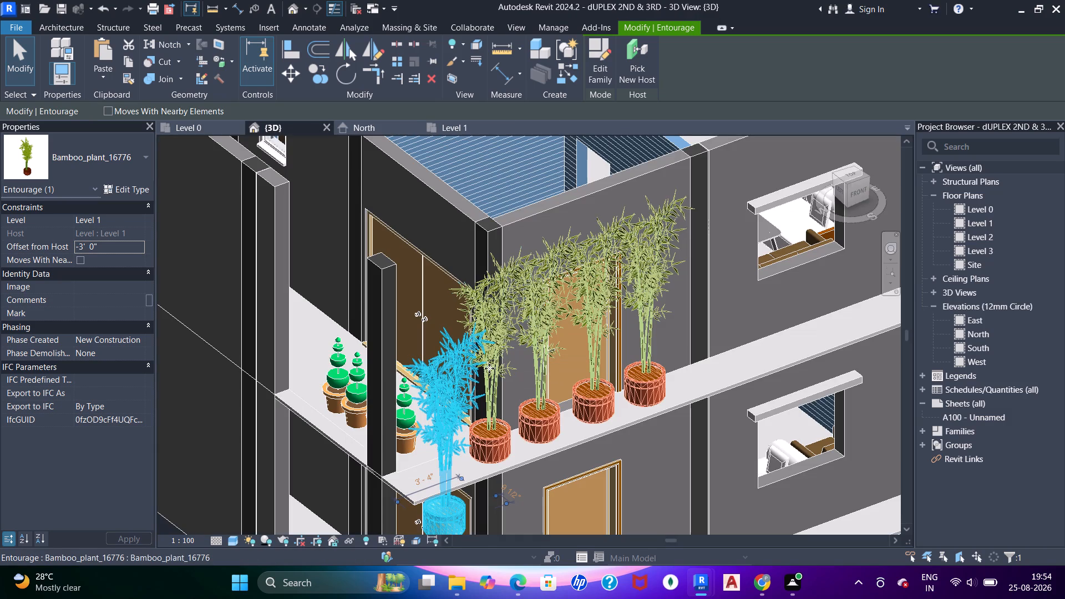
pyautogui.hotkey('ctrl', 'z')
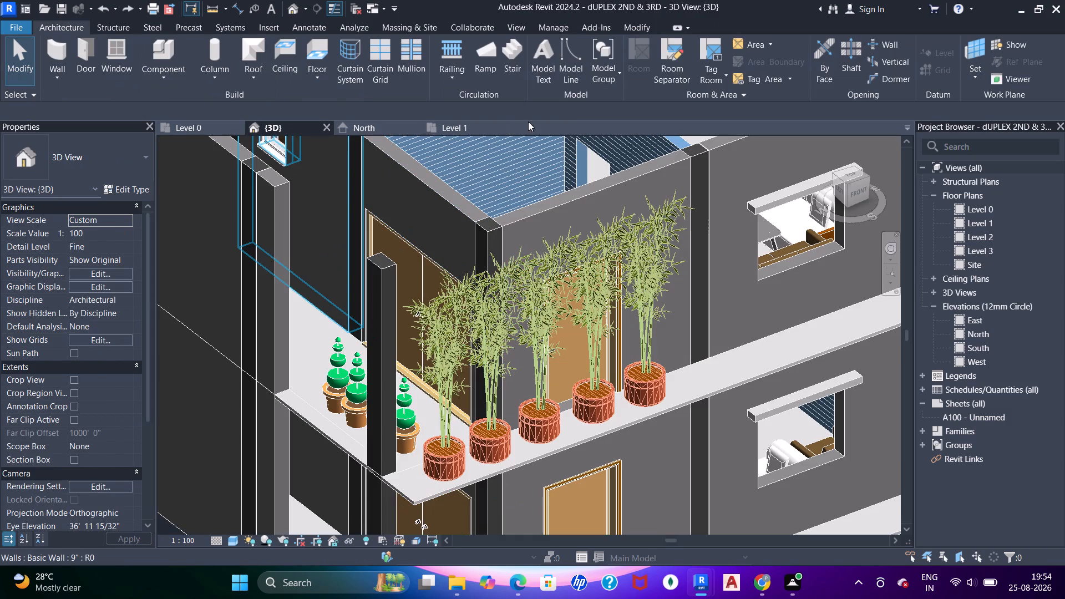
# In the Level 1 plan, nudge the potted plant nearest the stair in the balcony's side row toward the stair.
pyautogui.click(466, 124)
pyautogui.scroll(-4, 528, 323)
pyautogui.moveTo(525, 313); pyautogui.dragTo(478, 317, button='middle')
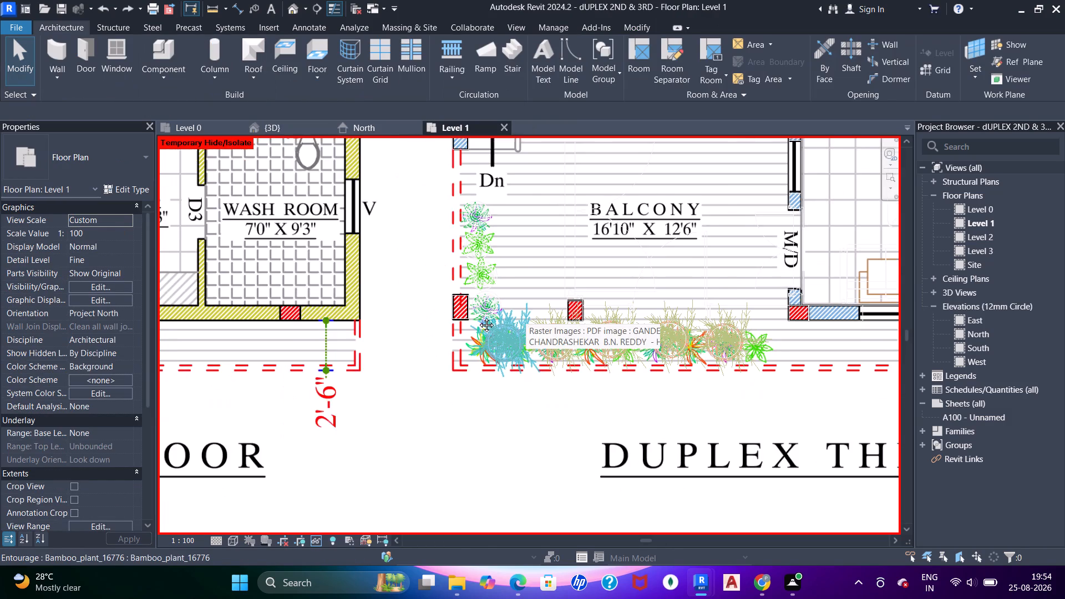
pyautogui.moveTo(478, 317); pyautogui.dragTo(470, 321, button='middle')
pyautogui.scroll(5, 433, 225)
pyautogui.click(432, 224)
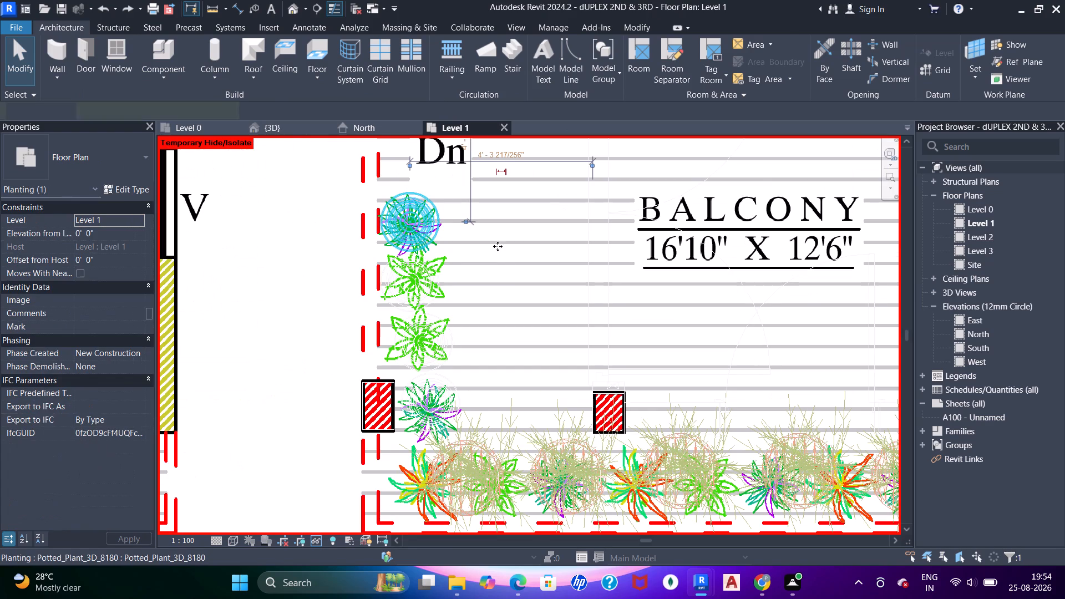
pyautogui.press('Up')
pyautogui.scroll(-3, 445, 265)
pyautogui.moveTo(452, 264); pyautogui.dragTo(441, 297, button='middle')
pyautogui.press('Escape')
pyautogui.press('Escape')
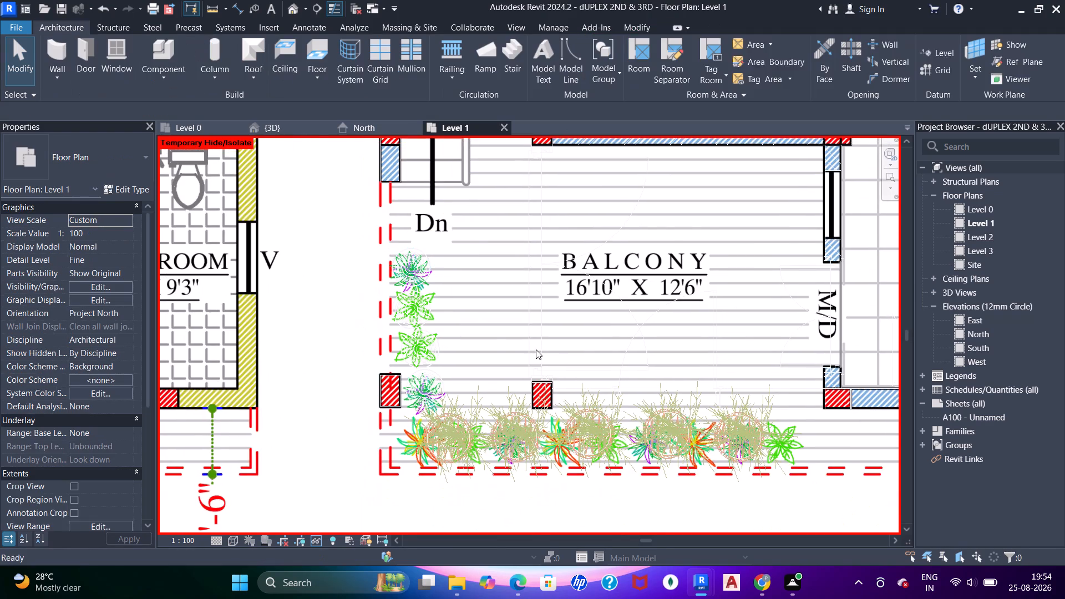
# Examine the balcony planting on the third floor plan and the adjoining second floor plan.
pyautogui.moveTo(529, 349); pyautogui.dragTo(458, 334, button='middle')
pyautogui.scroll(-4, 459, 323)
pyautogui.moveTo(489, 323); pyautogui.dragTo(491, 313, button='middle')
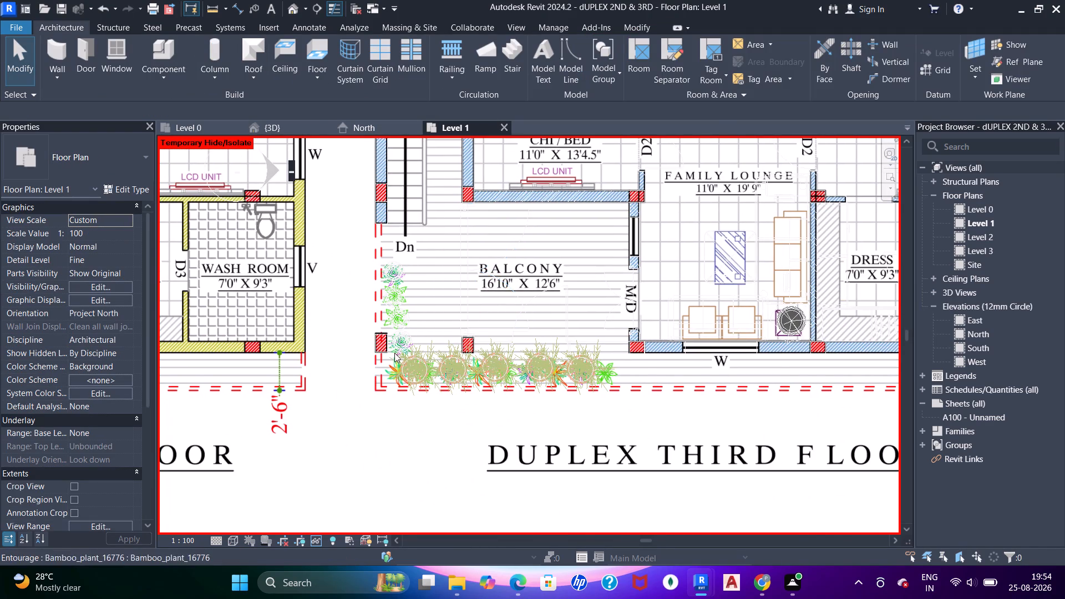
pyautogui.scroll(4, 372, 373)
pyautogui.scroll(-3, 371, 373)
pyautogui.scroll(1, 404, 322)
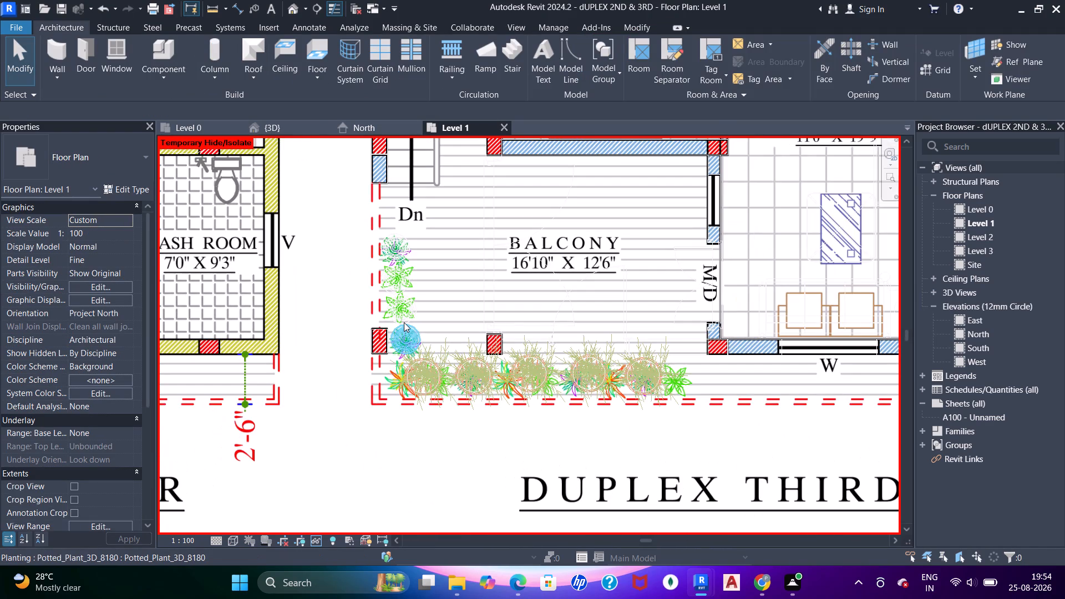
pyautogui.scroll(-3, 404, 322)
pyautogui.moveTo(441, 327); pyautogui.dragTo(303, 314, button='middle')
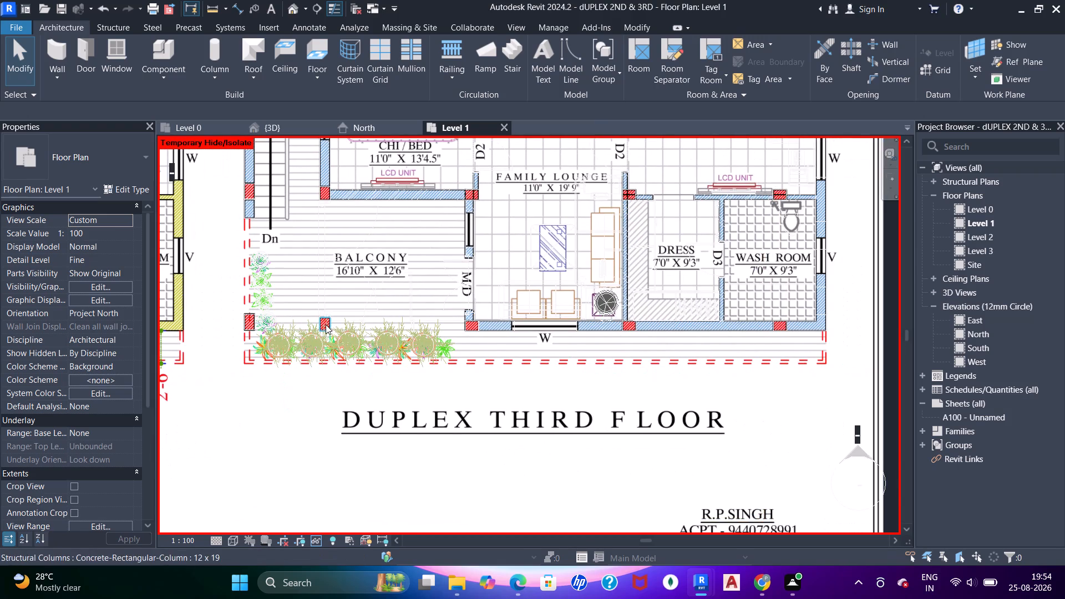
pyautogui.moveTo(326, 324); pyautogui.dragTo(770, 346, button='middle')
pyautogui.moveTo(345, 374); pyautogui.dragTo(416, 394, button='middle')
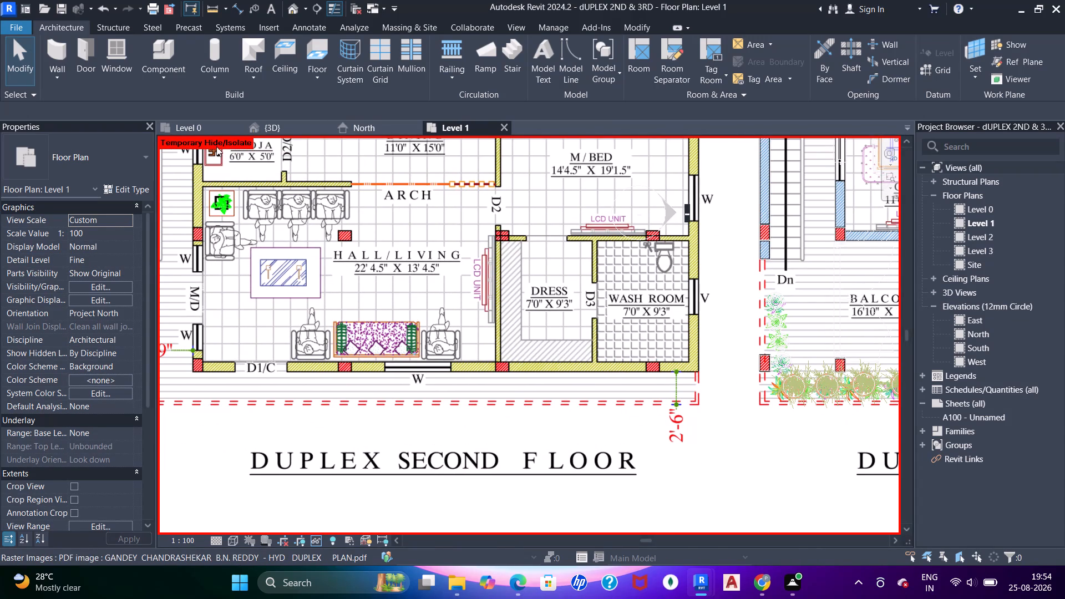
# Examine the balcony's plants, slab edges and surrounding walls in the 3D view.
pyautogui.click(255, 131)
pyautogui.scroll(-5, 444, 348)
pyautogui.keyDown('shift'); pyautogui.moveTo(463, 358); pyautogui.dragTo(504, 397, button='middle'); pyautogui.keyUp('shift')
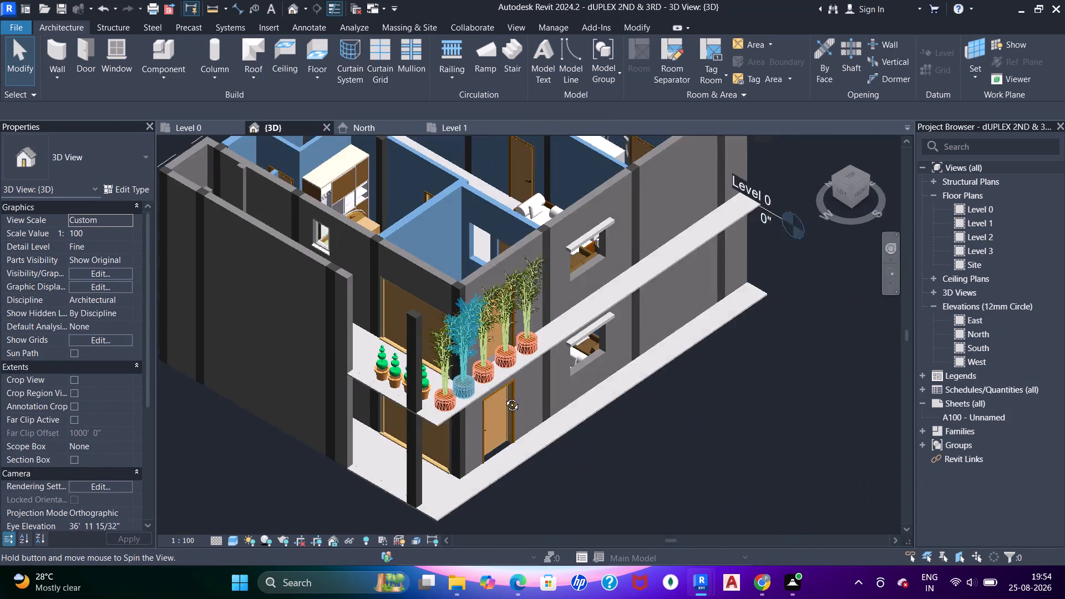
pyautogui.keyDown('shift'); pyautogui.moveTo(504, 397); pyautogui.dragTo(482, 391, button='middle'); pyautogui.keyUp('shift')
pyautogui.scroll(4, 482, 391)
pyautogui.middleClick(482, 391)
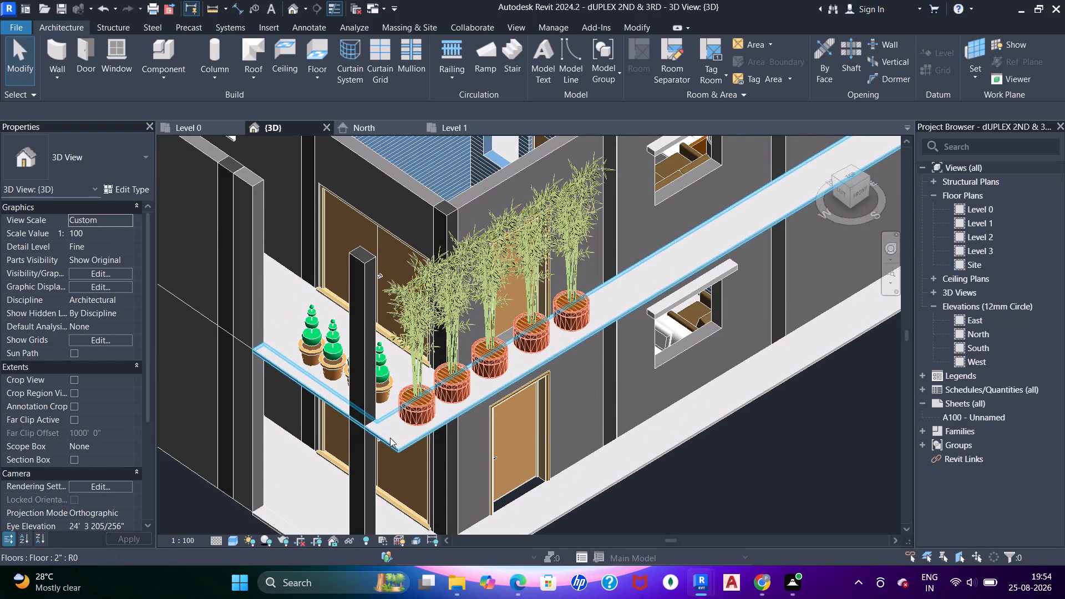
pyautogui.scroll(-3, 392, 420)
pyautogui.moveTo(415, 296); pyautogui.dragTo(464, 364, button='middle')
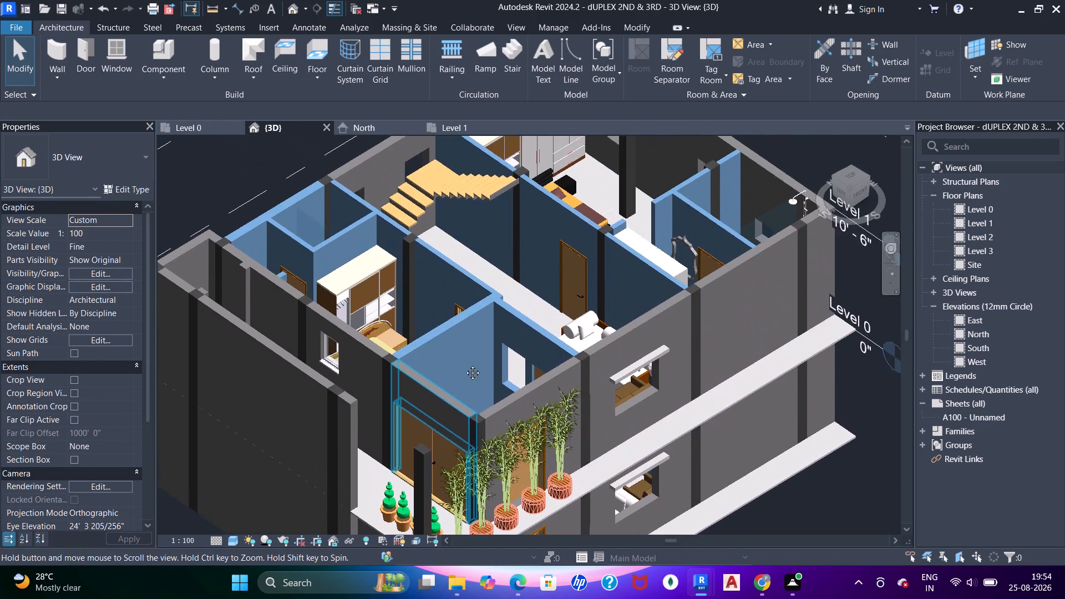
pyautogui.moveTo(464, 364); pyautogui.dragTo(464, 334, button='middle')
pyautogui.scroll(5, 464, 334)
pyautogui.moveTo(503, 282); pyautogui.dragTo(423, 380, button='middle')
pyautogui.scroll(-4, 438, 306)
pyautogui.moveTo(448, 321); pyautogui.dragTo(460, 363, button='middle')
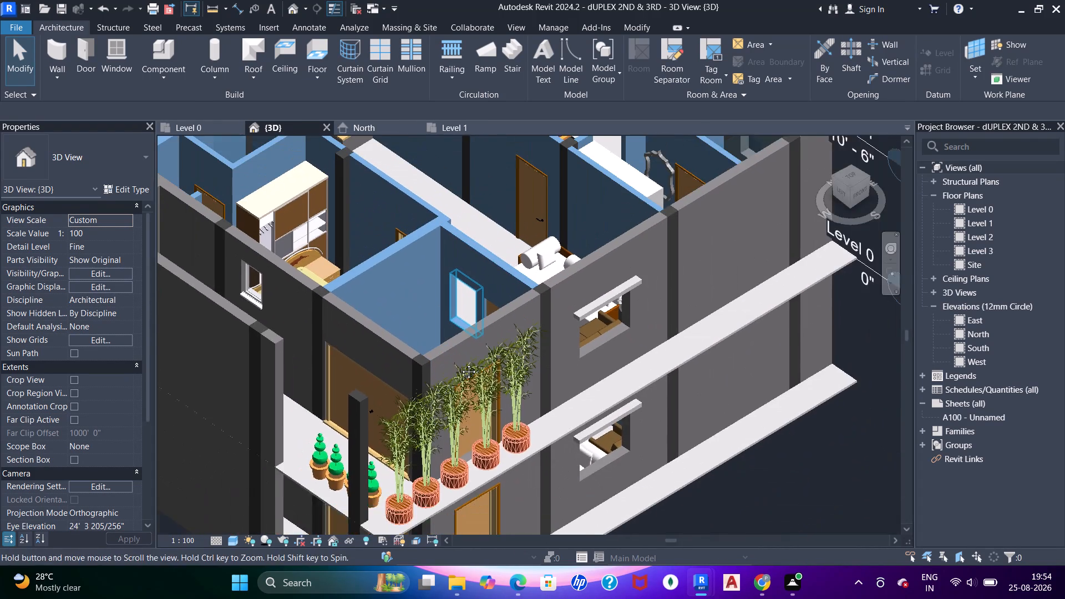
pyautogui.moveTo(460, 363); pyautogui.dragTo(461, 363, button='middle')
# Examine the balcony planting, its open edges and the wall end beside the stair on the Level 1 plan.
pyautogui.click(439, 128)
pyautogui.scroll(-2, 443, 276)
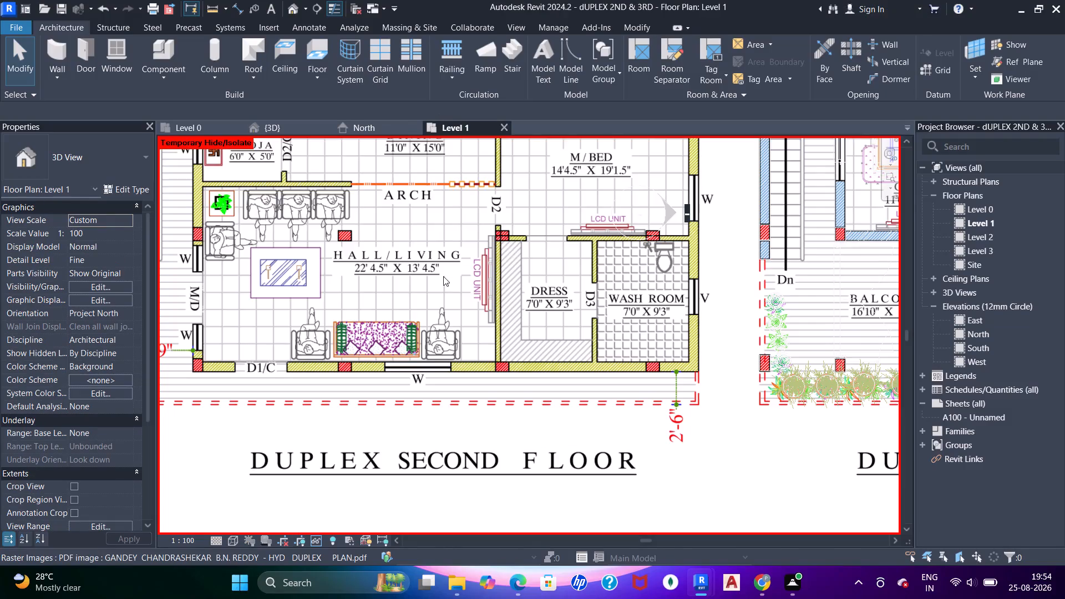
pyautogui.scroll(-2, 443, 276)
pyautogui.moveTo(413, 283); pyautogui.dragTo(256, 296, button='middle')
pyautogui.scroll(9, 479, 353)
pyautogui.moveTo(494, 355); pyautogui.dragTo(419, 348, button='middle')
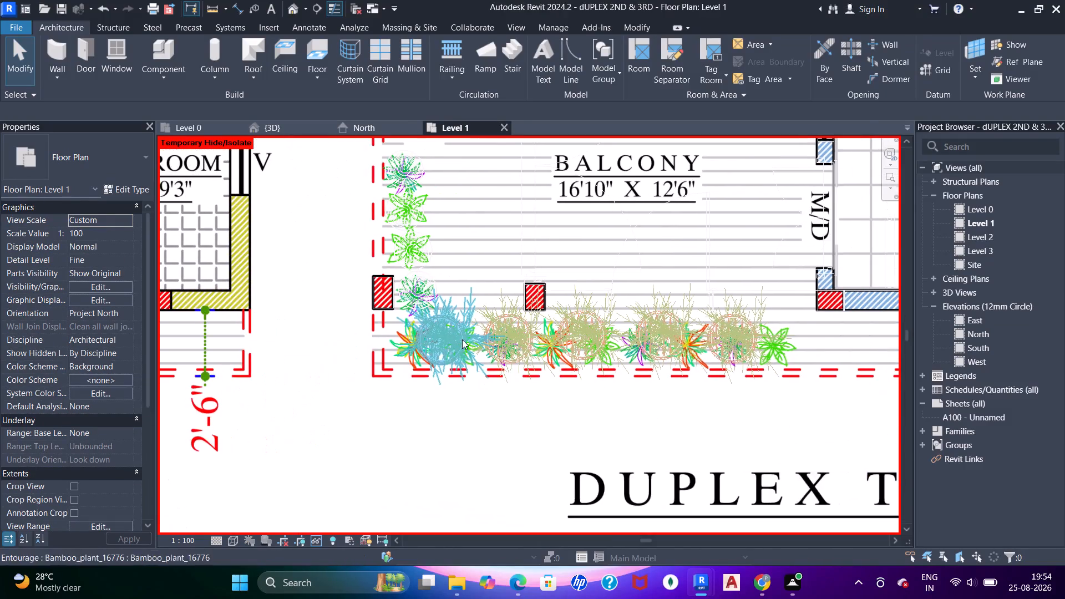
pyautogui.press('Escape')
pyautogui.press('Escape')
pyautogui.scroll(-2, 440, 352)
pyautogui.moveTo(409, 275); pyautogui.dragTo(422, 329, button='middle')
pyautogui.scroll(1, 420, 298)
pyautogui.scroll(3, 405, 243)
pyautogui.moveTo(407, 245); pyautogui.dragTo(422, 342, button='middle')
pyautogui.press('Escape')
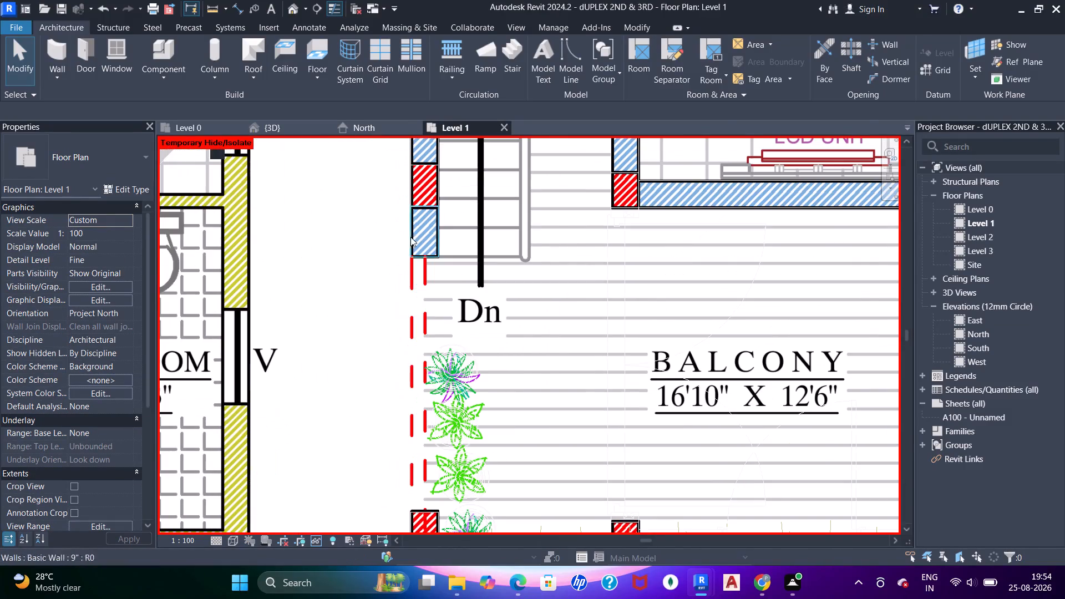
pyautogui.press('Escape')
pyautogui.click(429, 233)
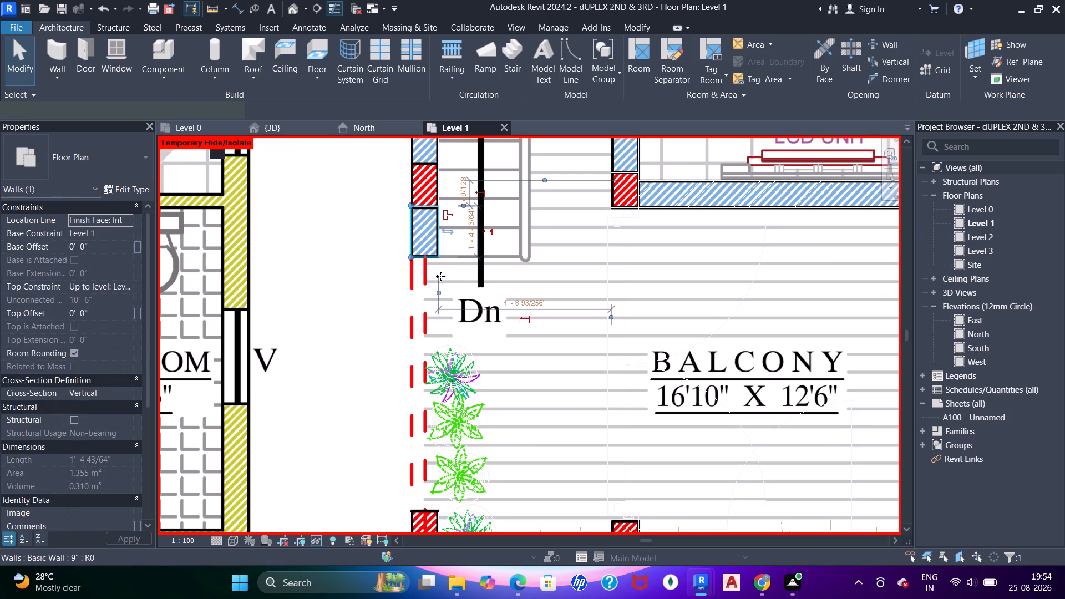
pyautogui.press('Escape')
pyautogui.press('Escape')
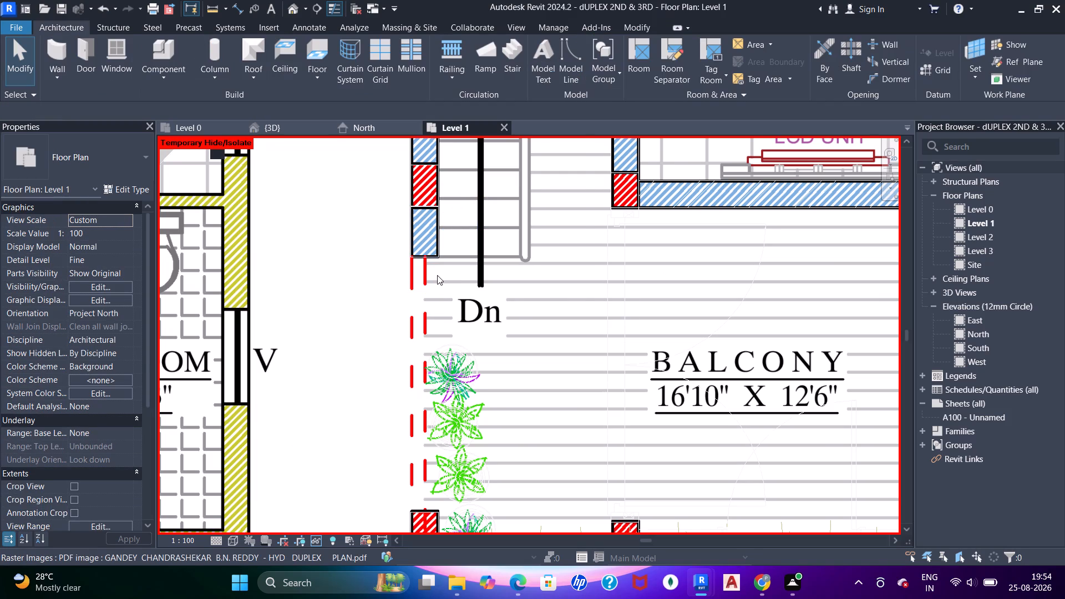
# Draw a 5" basic wall along the balcony's open side edge, from the wall end beside the stair to the corner column.
pyautogui.write('wa')
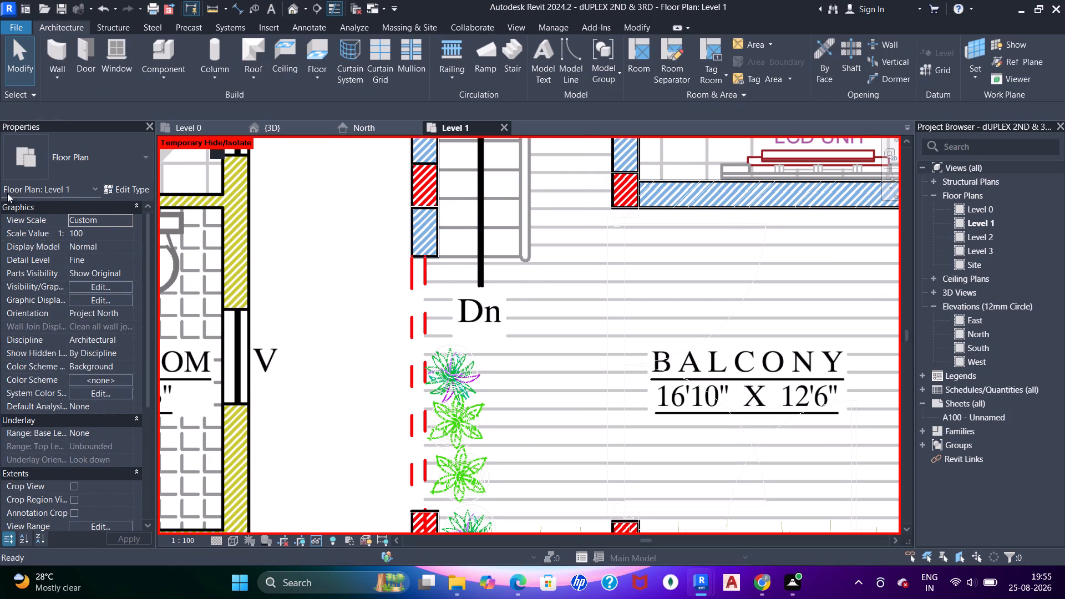
pyautogui.click(75, 165)
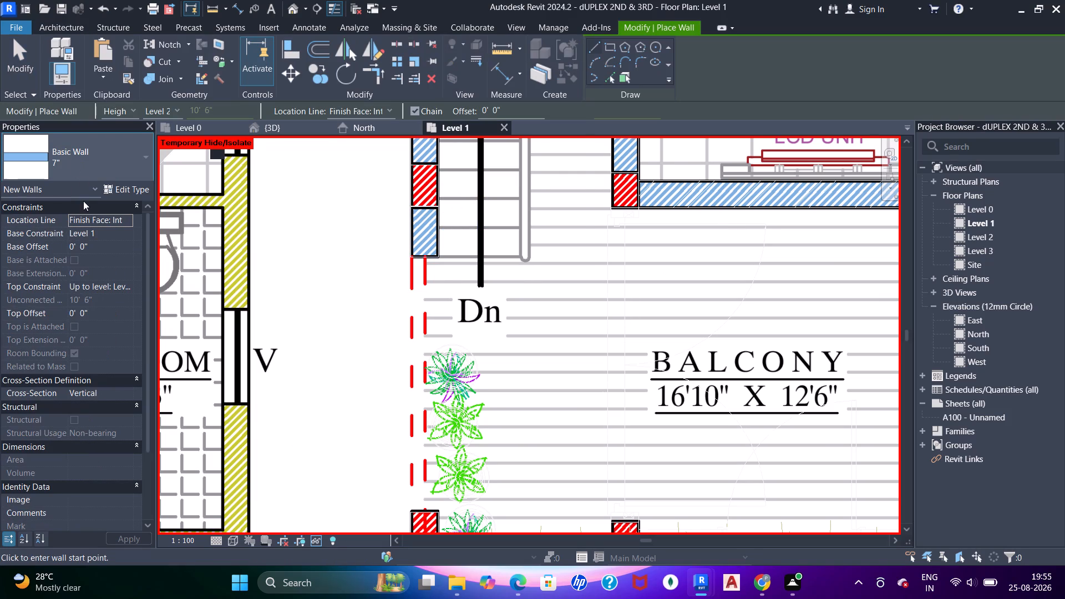
pyautogui.scroll(4, 48, 273)
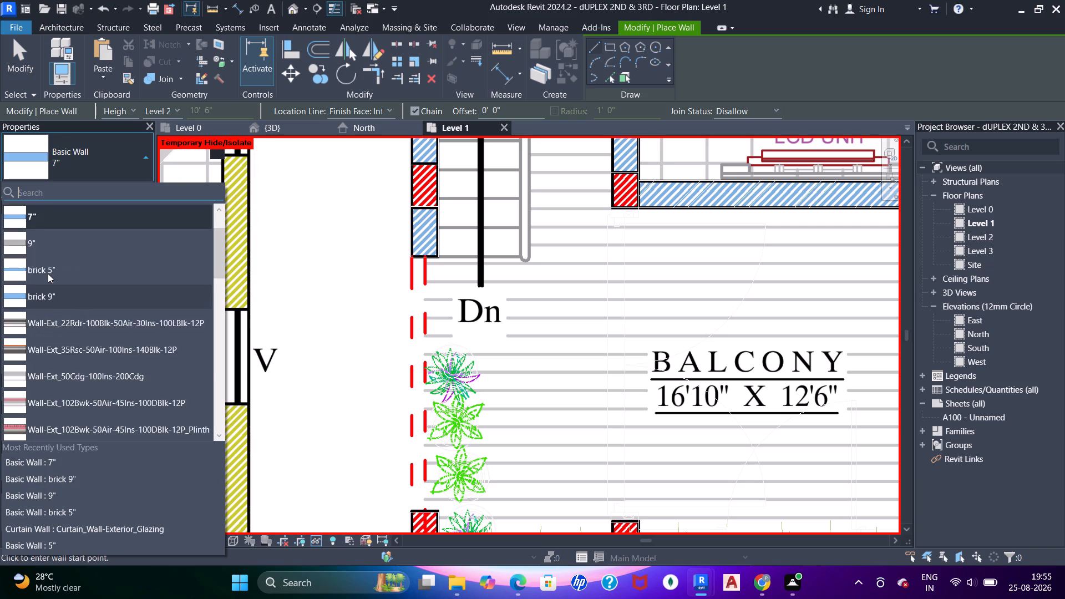
pyautogui.click(66, 236)
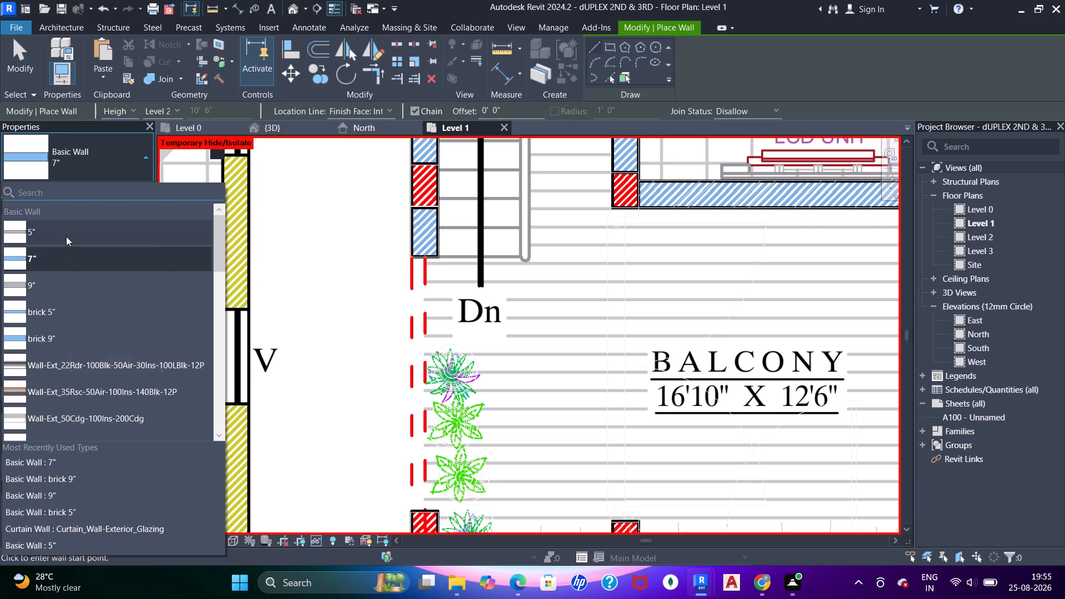
pyautogui.scroll(10, 375, 253)
pyautogui.moveTo(459, 271); pyautogui.dragTo(427, 292, button='middle')
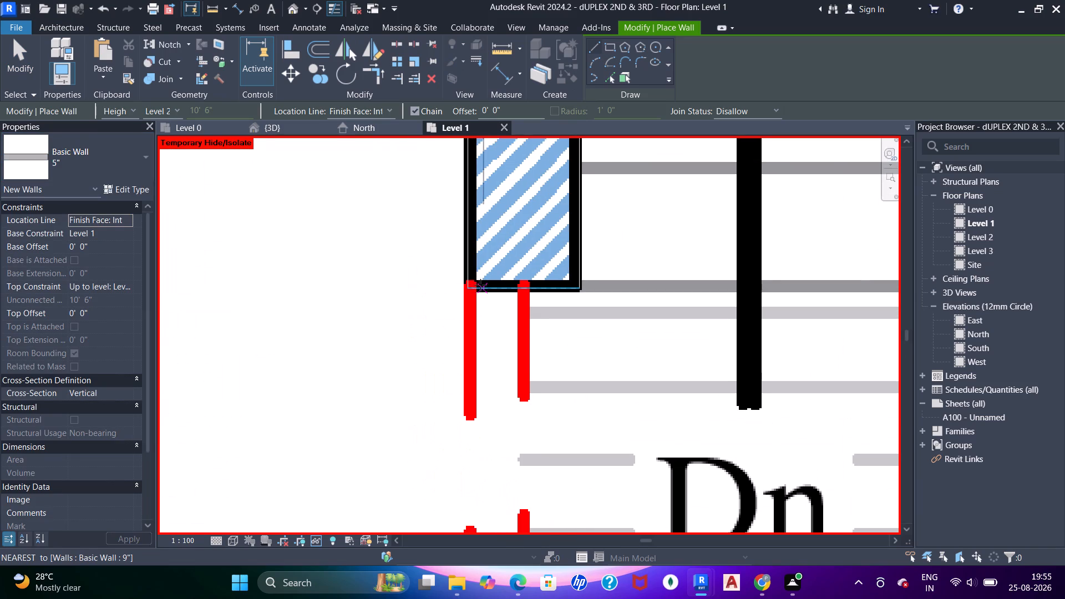
pyautogui.click(471, 287)
pyautogui.scroll(-6, 488, 352)
pyautogui.moveTo(488, 374); pyautogui.dragTo(445, 229, button='middle')
pyautogui.moveTo(430, 345); pyautogui.dragTo(424, 209, button='middle')
pyautogui.moveTo(422, 329); pyautogui.dragTo(425, 135, button='middle')
pyautogui.moveTo(428, 293); pyautogui.dragTo(436, 167, button='middle')
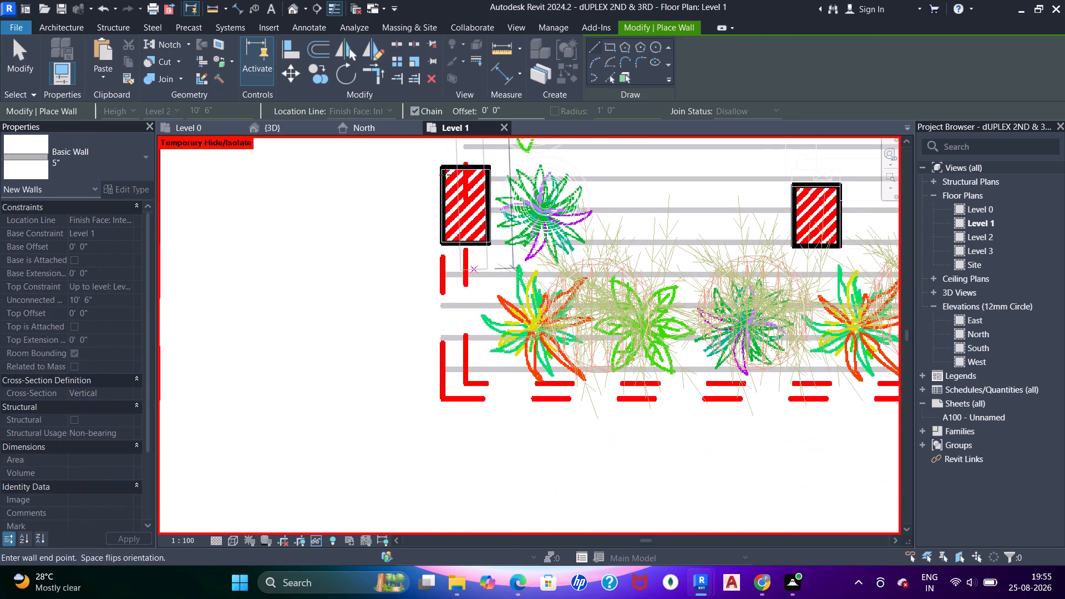
pyautogui.moveTo(445, 148); pyautogui.dragTo(446, 174, button='middle')
pyautogui.scroll(10, 452, 189)
pyautogui.click(434, 205)
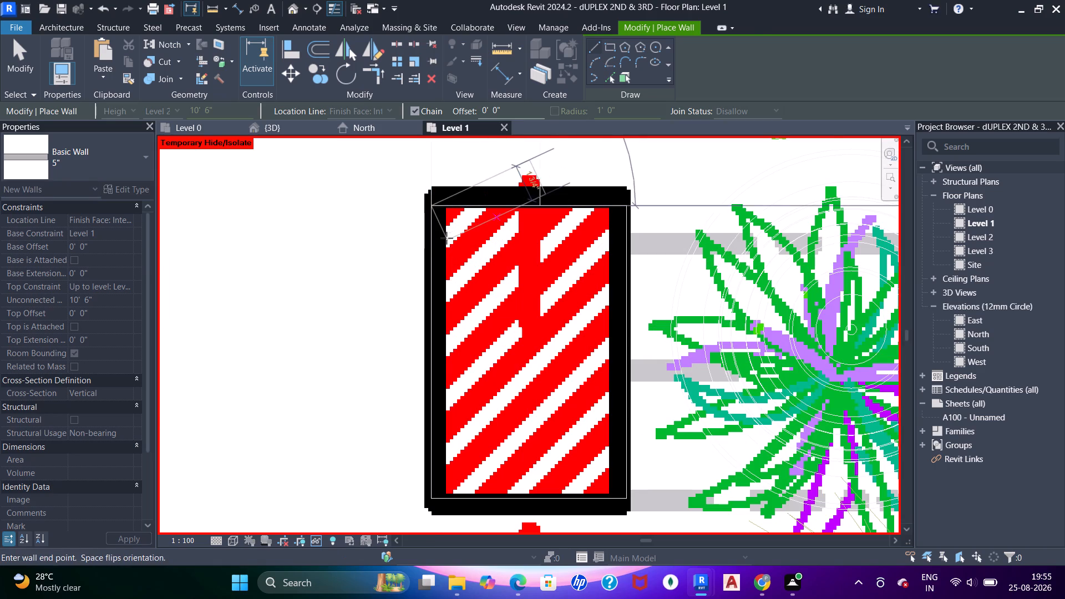
pyautogui.press('Escape')
# Continue the balcony's side edge with a 5" wall from the column's far face to the outer corner of the dashed slab line.
pyautogui.moveTo(465, 346); pyautogui.dragTo(460, 178, button='middle')
pyautogui.scroll(1, 471, 329)
pyautogui.moveTo(471, 329); pyautogui.dragTo(471, 201, button='middle')
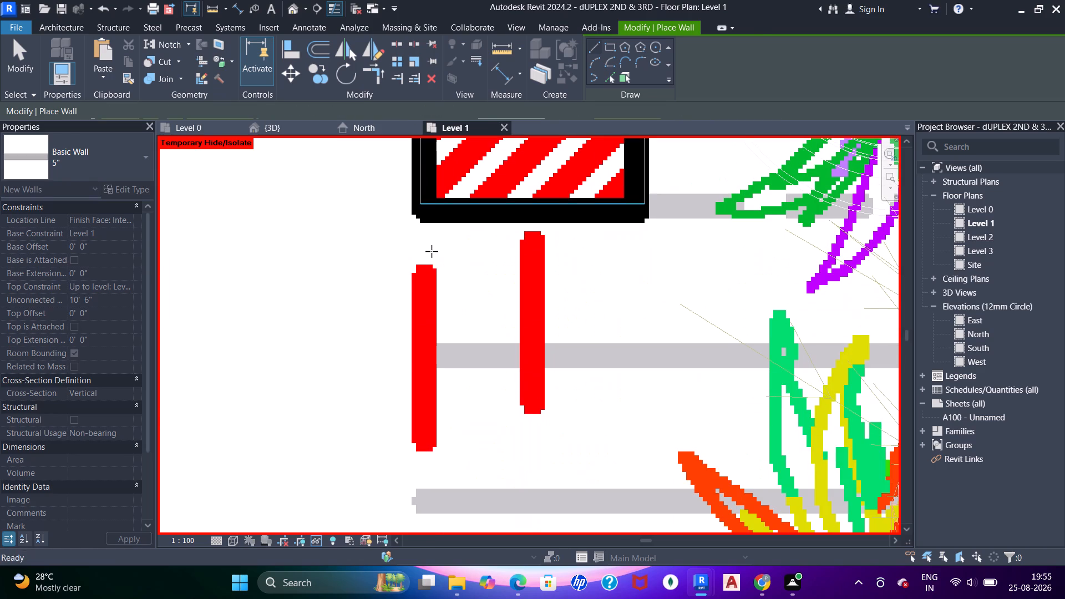
pyautogui.click(418, 203)
pyautogui.scroll(-5, 461, 342)
pyautogui.moveTo(457, 358); pyautogui.dragTo(447, 242, button='middle')
pyautogui.moveTo(433, 377); pyautogui.dragTo(442, 280, button='middle')
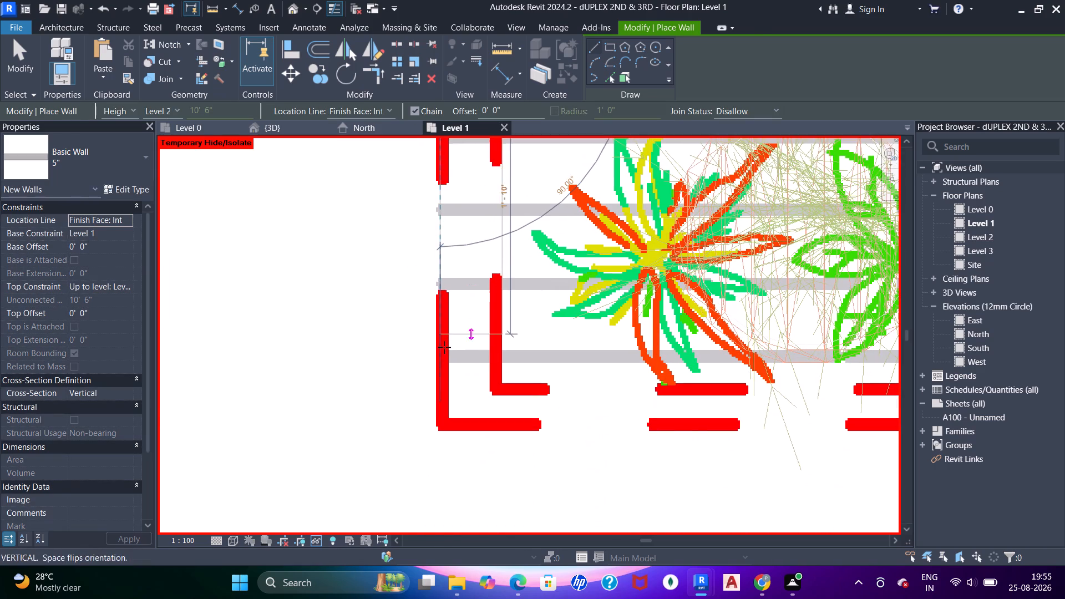
pyautogui.moveTo(444, 347); pyautogui.dragTo(444, 314, button='middle')
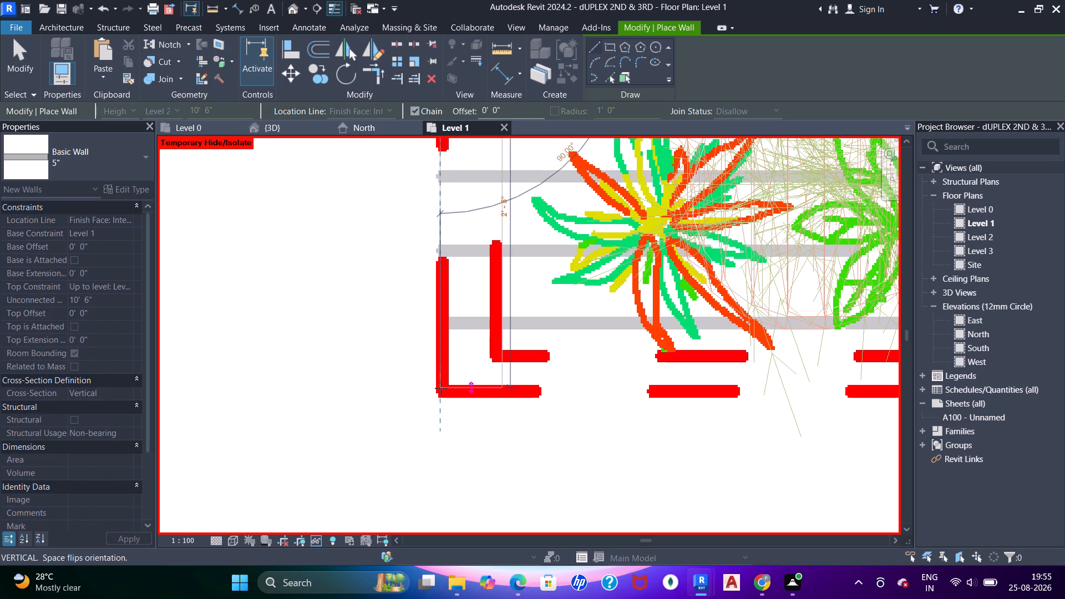
pyautogui.click(441, 388)
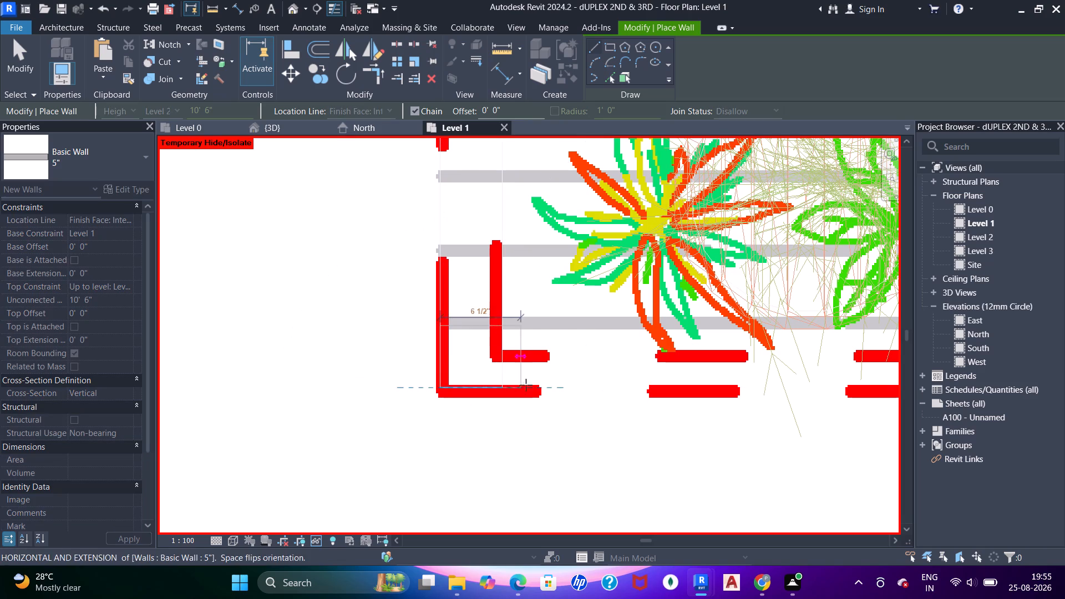
pyautogui.press('Escape')
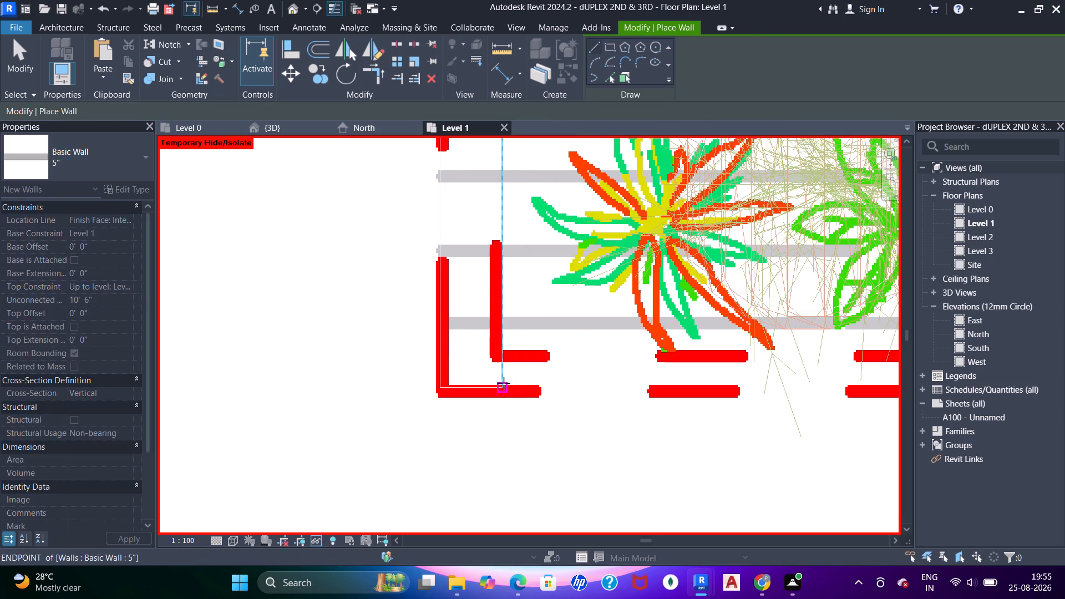
# Draw a 5" wall about 26' 11" long along the front slab edge, from the side wall's end to the dressing room's partition line.
pyautogui.click(504, 384)
pyautogui.moveTo(660, 385); pyautogui.dragTo(413, 373, button='middle')
pyautogui.moveTo(539, 375); pyautogui.dragTo(537, 374, button='middle')
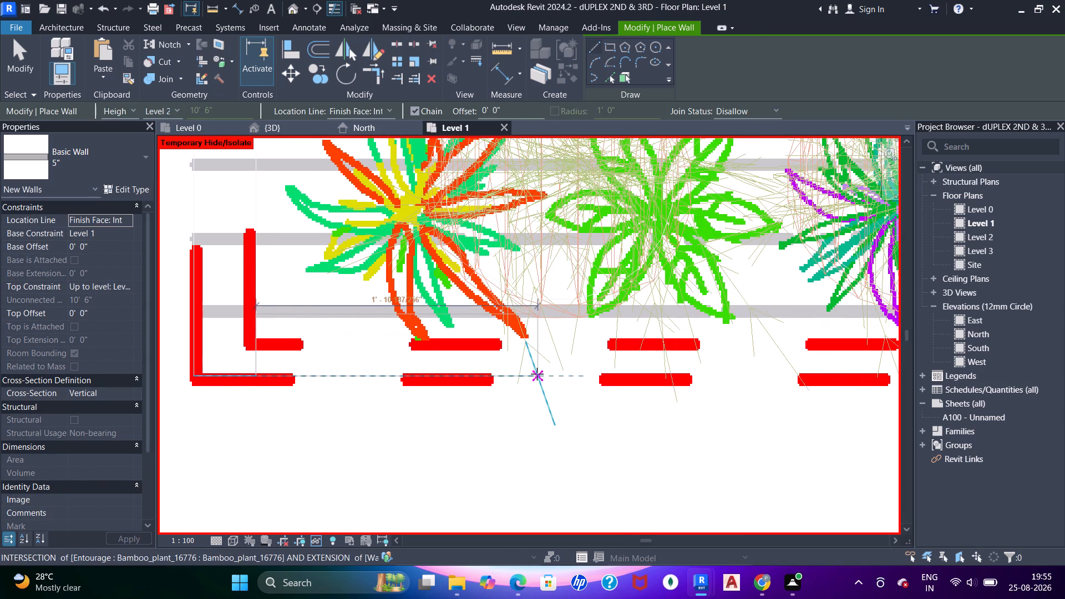
pyautogui.moveTo(537, 374); pyautogui.dragTo(404, 369, button='middle')
pyautogui.scroll(-3, 555, 352)
pyautogui.moveTo(651, 350); pyautogui.dragTo(447, 345, button='middle')
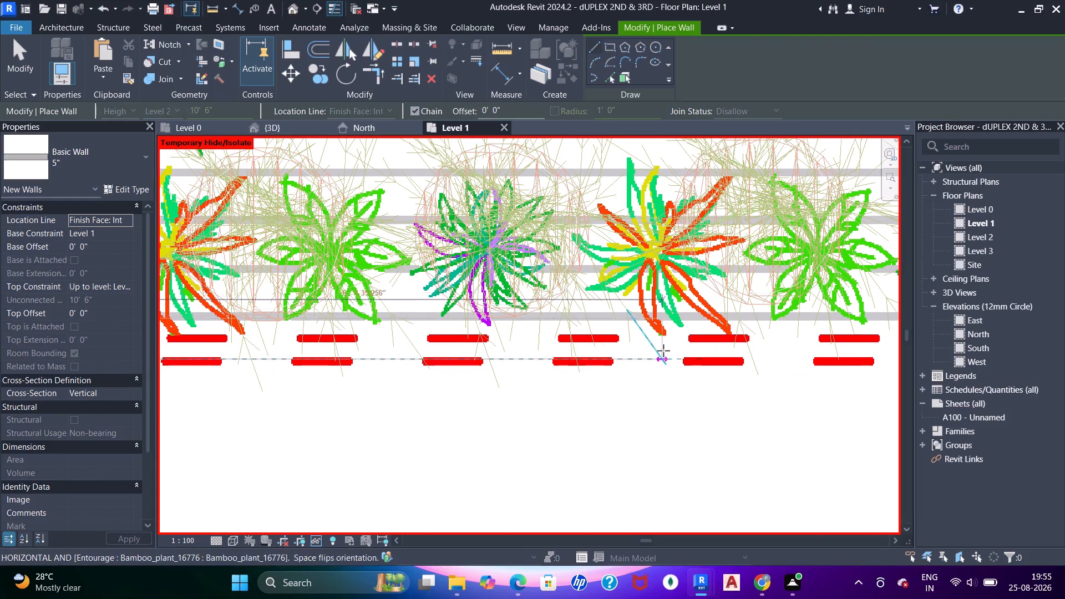
pyautogui.moveTo(657, 348); pyautogui.dragTo(391, 349, button='middle')
pyautogui.moveTo(613, 352); pyautogui.dragTo(465, 341, button='middle')
pyautogui.moveTo(612, 336); pyautogui.dragTo(378, 335, button='middle')
pyautogui.moveTo(583, 342); pyautogui.dragTo(369, 336, button='middle')
pyautogui.moveTo(587, 328); pyautogui.dragTo(353, 328, button='middle')
pyautogui.moveTo(543, 330); pyautogui.dragTo(363, 326, button='middle')
pyautogui.moveTo(596, 327); pyautogui.dragTo(442, 325, button='middle')
pyautogui.moveTo(600, 327); pyautogui.dragTo(390, 321, button='middle')
pyautogui.moveTo(600, 327); pyautogui.dragTo(369, 322, button='middle')
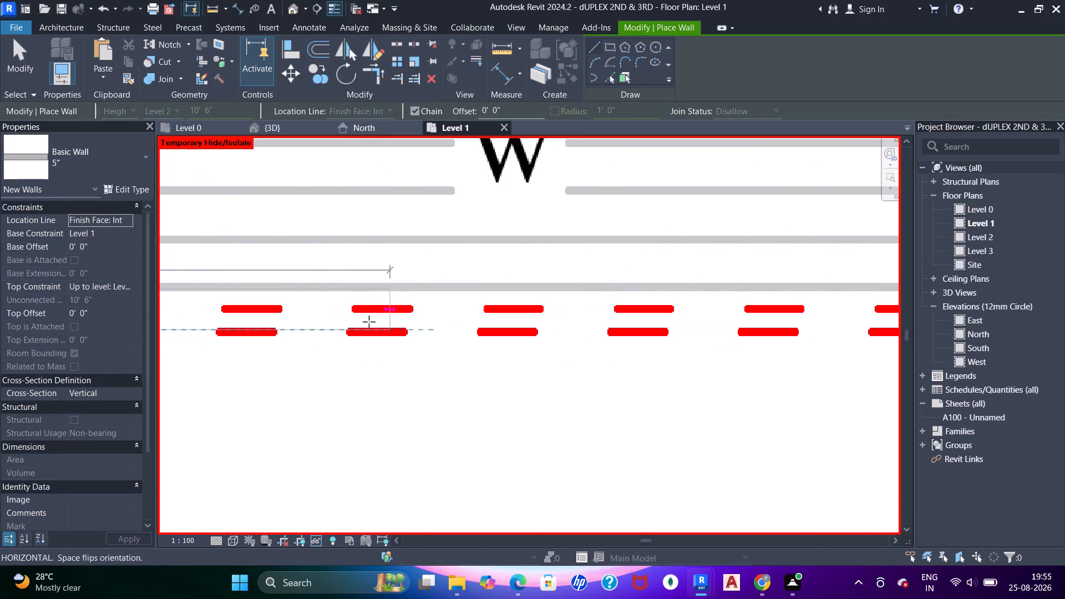
pyautogui.moveTo(369, 322); pyautogui.dragTo(368, 322, button='middle')
pyautogui.scroll(-4, 596, 313)
pyautogui.moveTo(658, 318); pyautogui.dragTo(511, 318, button='middle')
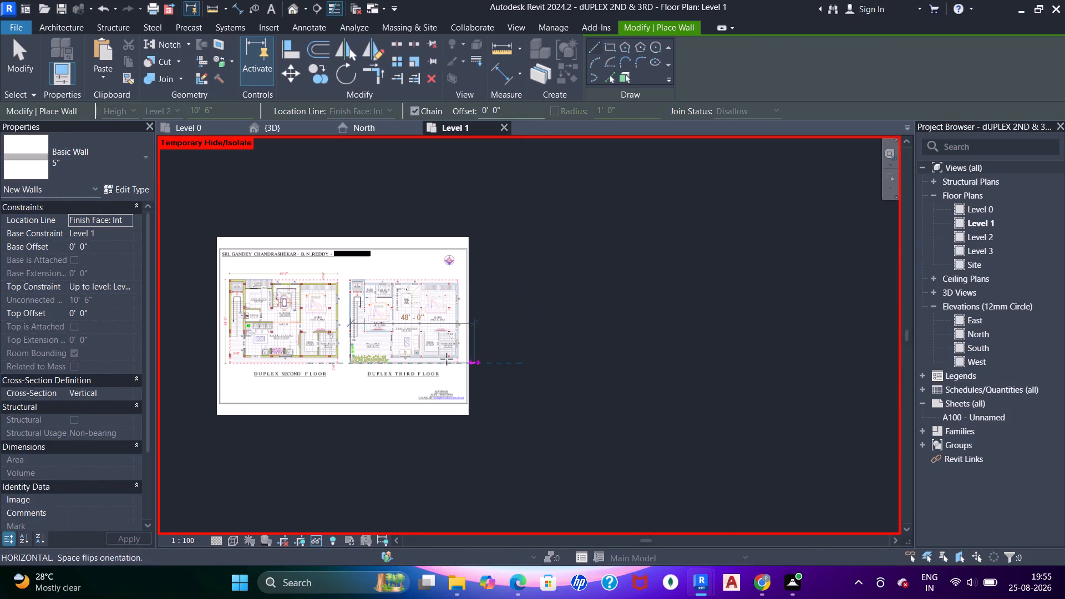
pyautogui.scroll(11, 447, 359)
pyautogui.moveTo(413, 369); pyautogui.dragTo(580, 325, button='middle')
pyautogui.scroll(5, 557, 349)
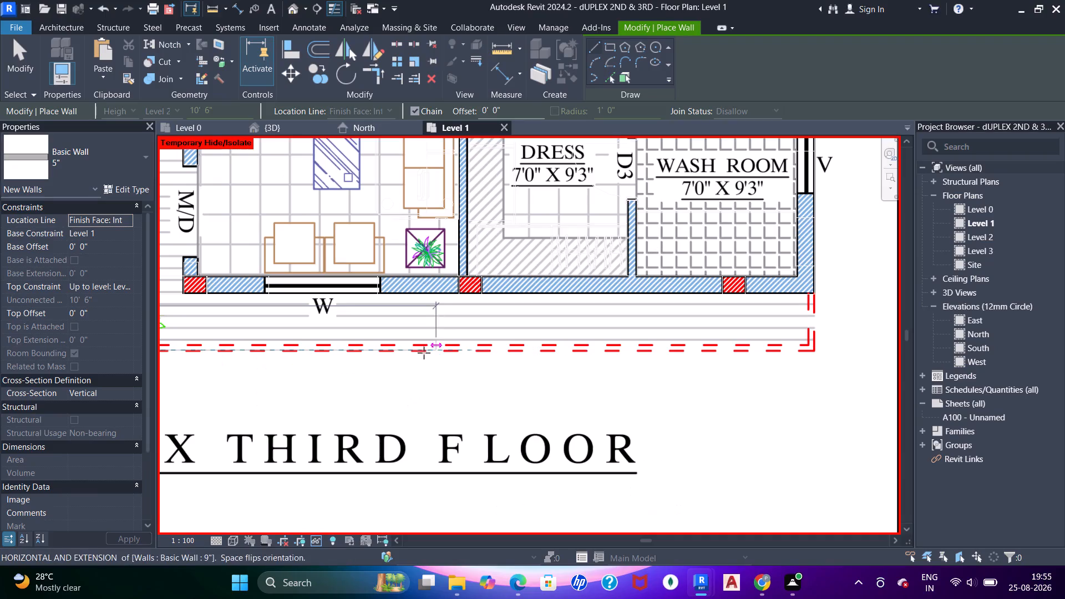
pyautogui.moveTo(424, 352); pyautogui.dragTo(551, 345, button='middle')
pyautogui.scroll(1, 551, 345)
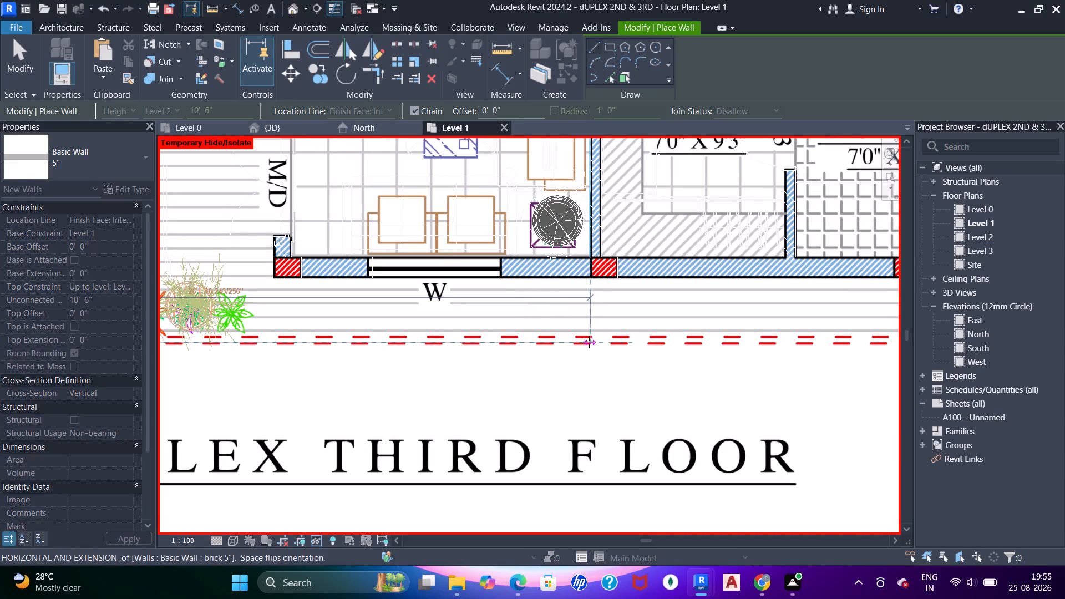
pyautogui.click(589, 342)
pyautogui.scroll(-3, 599, 339)
pyautogui.moveTo(592, 334); pyautogui.dragTo(455, 343, button='middle')
pyautogui.press('Escape')
pyautogui.press('Escape')
pyautogui.press('Escape')
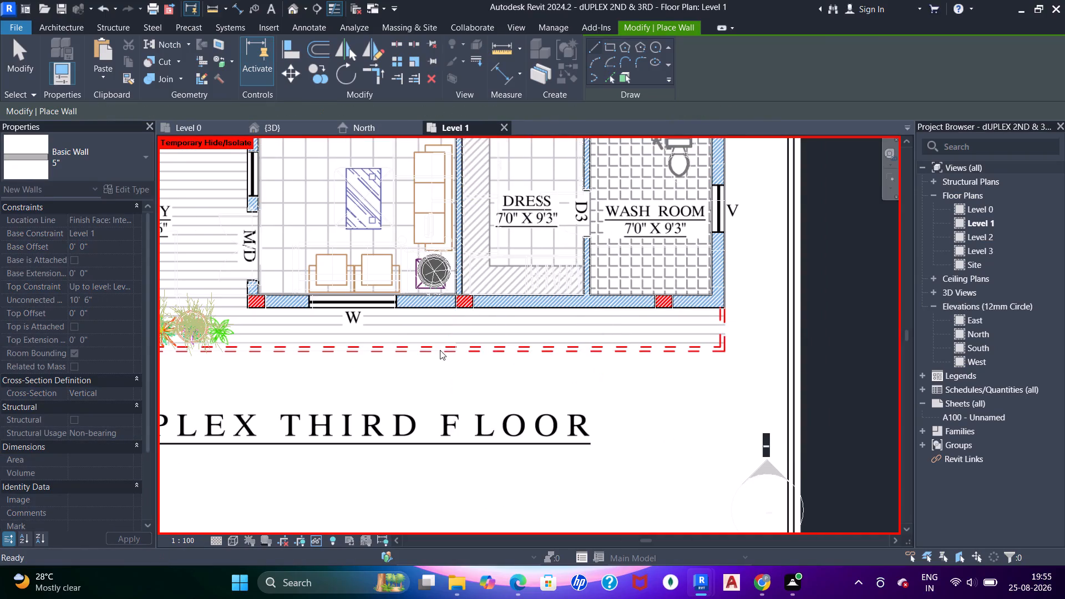
# Nudge the front edge wall two increments outward, away from the plants.
pyautogui.press('Escape')
pyautogui.press('Escape')
pyautogui.press('Escape')
pyautogui.press('Escape')
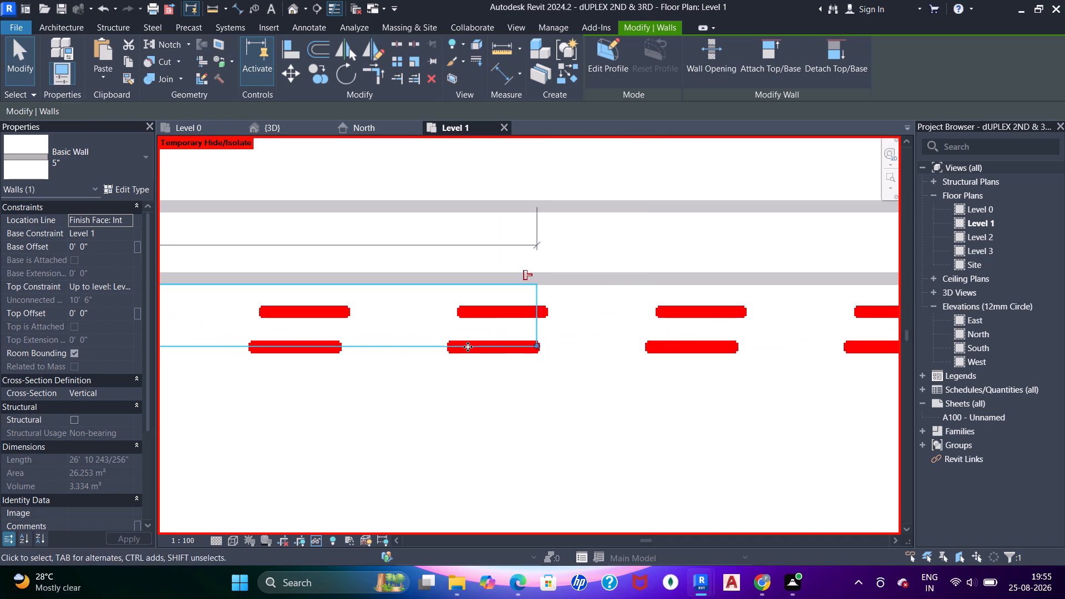
pyautogui.press('Down')
pyautogui.press('Down')
# At the balcony's outer corner, align the short side wall's end with the front wall's outer face.
pyautogui.scroll(-7, 460, 342)
pyautogui.moveTo(428, 338); pyautogui.dragTo(593, 341, button='middle')
pyautogui.scroll(-4, 525, 329)
pyautogui.moveTo(474, 336); pyautogui.dragTo(724, 345, button='middle')
pyautogui.moveTo(465, 341); pyautogui.dragTo(600, 347, button='middle')
pyautogui.moveTo(427, 336); pyautogui.dragTo(586, 350, button='middle')
pyautogui.moveTo(405, 353); pyautogui.dragTo(534, 376, button='middle')
pyautogui.scroll(10, 389, 337)
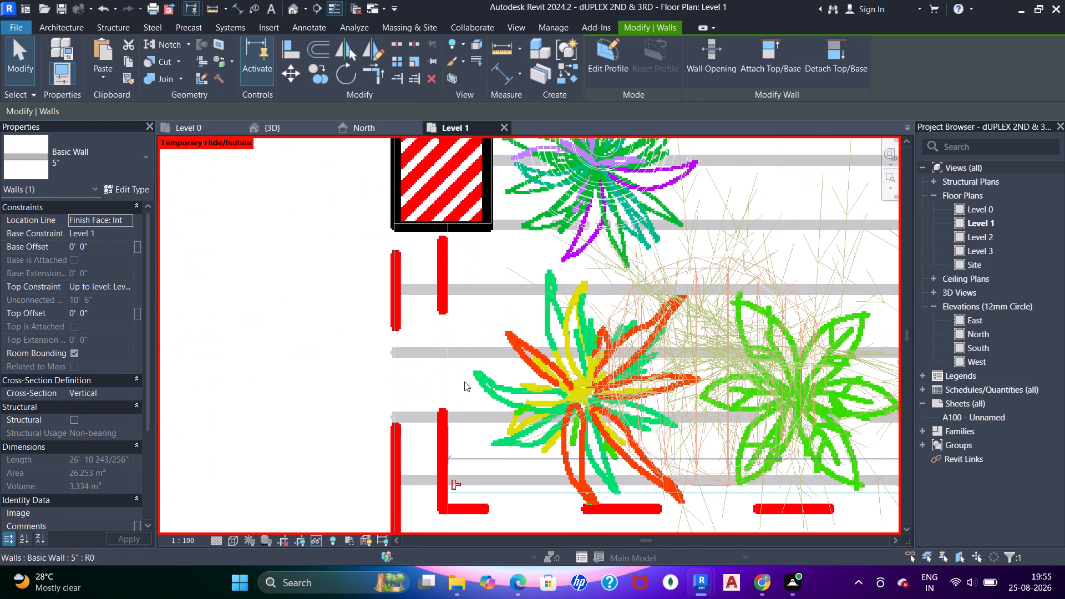
pyautogui.moveTo(464, 387); pyautogui.dragTo(405, 237, button='middle')
pyautogui.scroll(5, 412, 337)
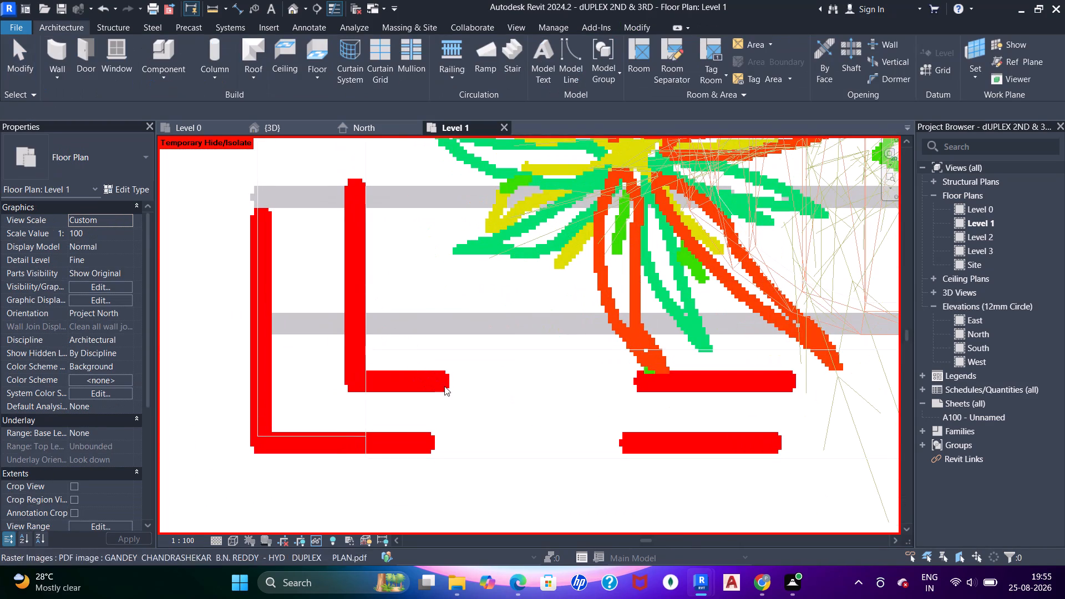
pyautogui.click(441, 464)
pyautogui.click(355, 437)
pyautogui.press('Escape')
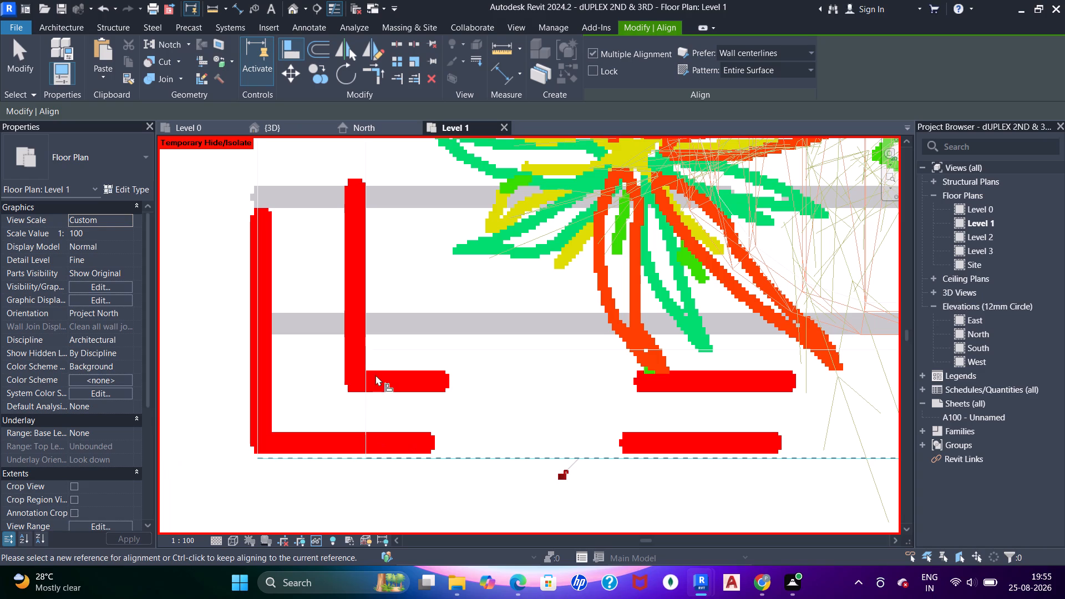
pyautogui.press('Escape')
pyautogui.press('Escape')
# Join the short side wall and the front wall where they meet at the balcony's outer corner.
pyautogui.click(367, 334)
pyautogui.press('Escape')
pyautogui.scroll(4, 388, 378)
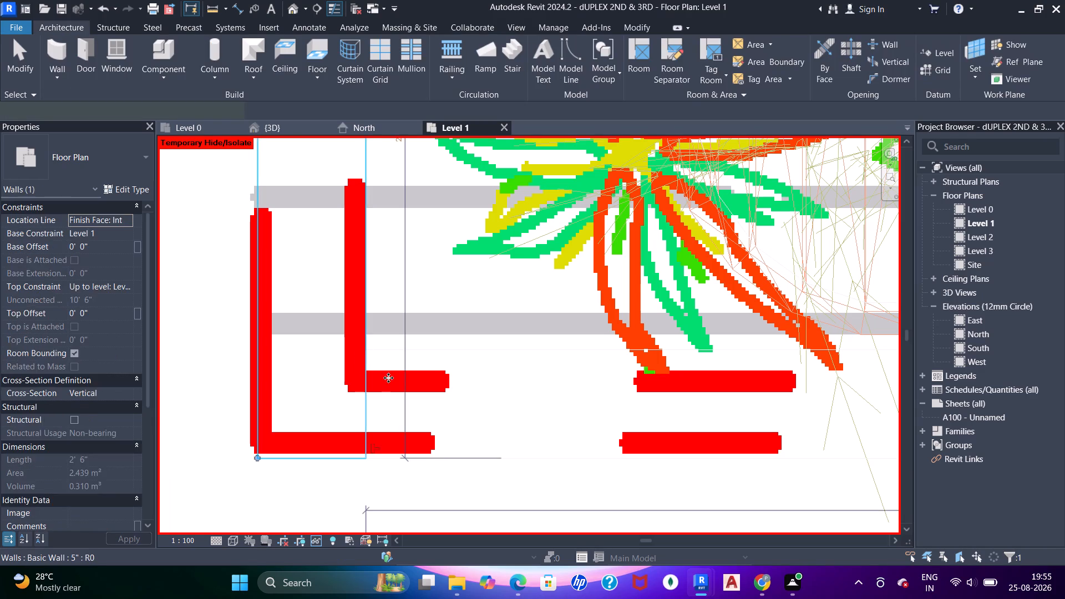
pyautogui.press('Escape')
pyautogui.scroll(-1, 393, 288)
pyautogui.press('Escape')
pyautogui.press('Escape')
pyautogui.click(362, 314)
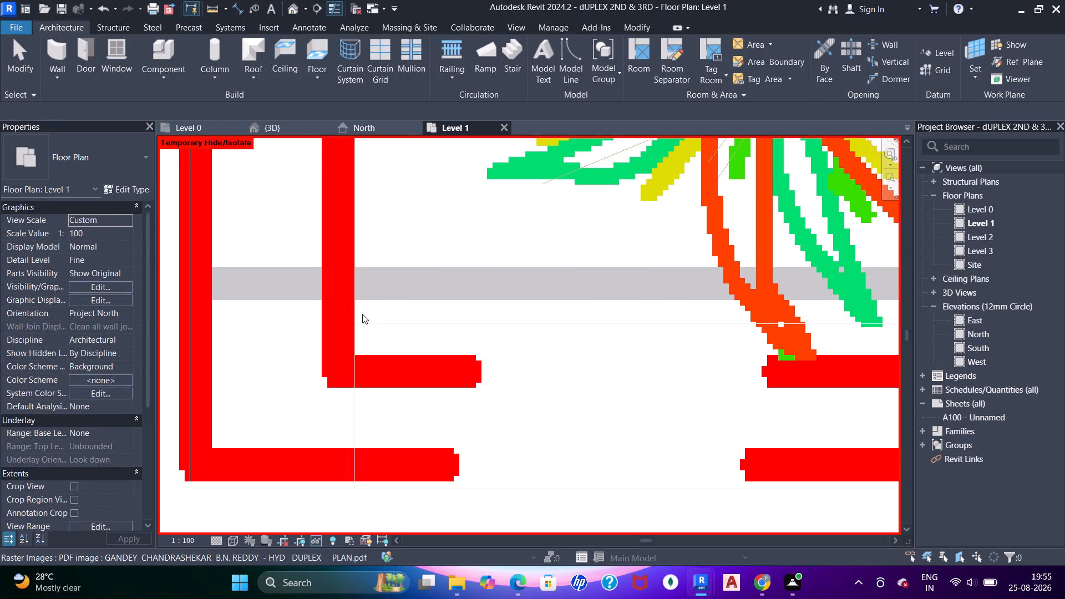
pyautogui.press('Escape')
pyautogui.press('j')
pyautogui.press('j')
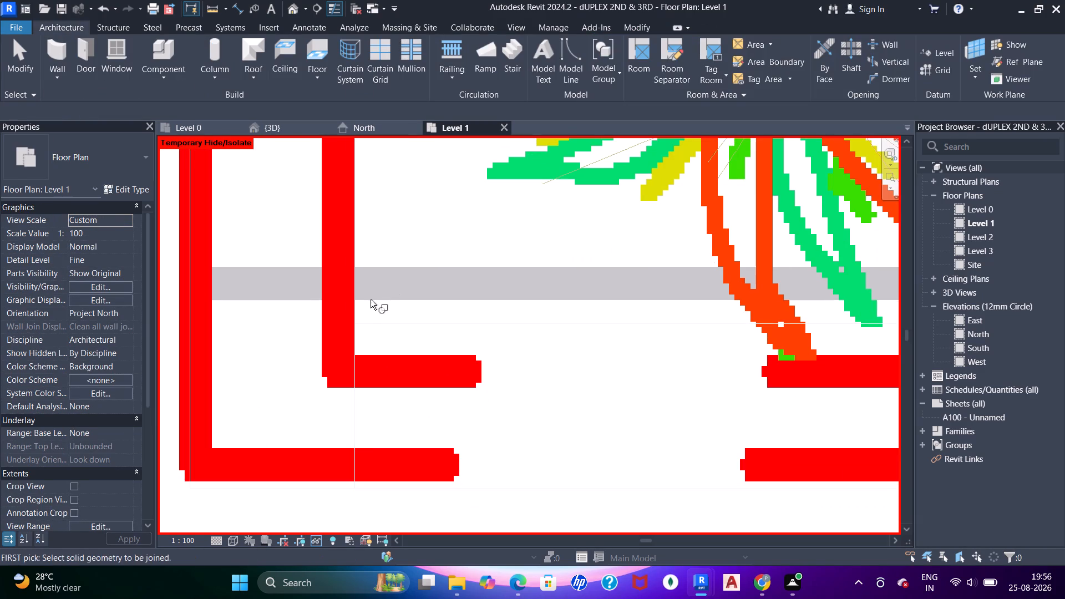
pyautogui.press('j')
pyautogui.click(356, 283)
pyautogui.click(376, 330)
pyautogui.click(386, 317)
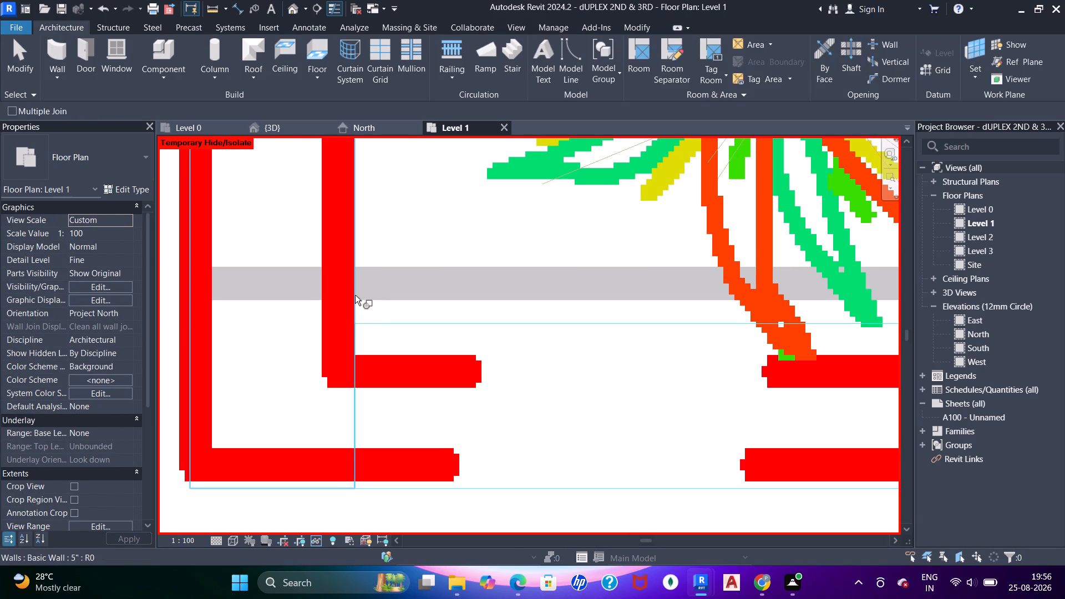
pyautogui.click(355, 292)
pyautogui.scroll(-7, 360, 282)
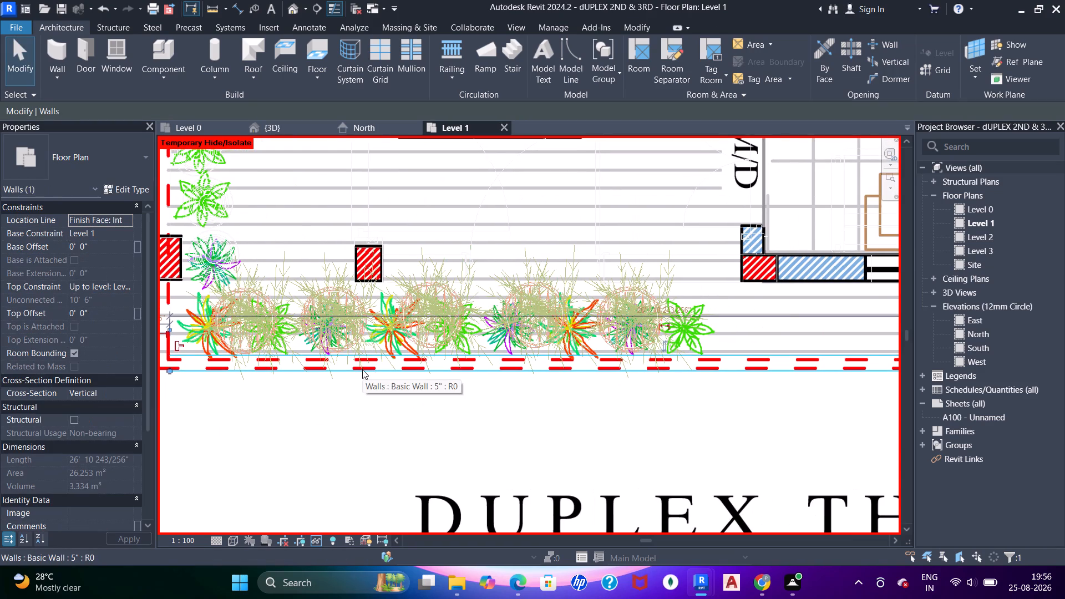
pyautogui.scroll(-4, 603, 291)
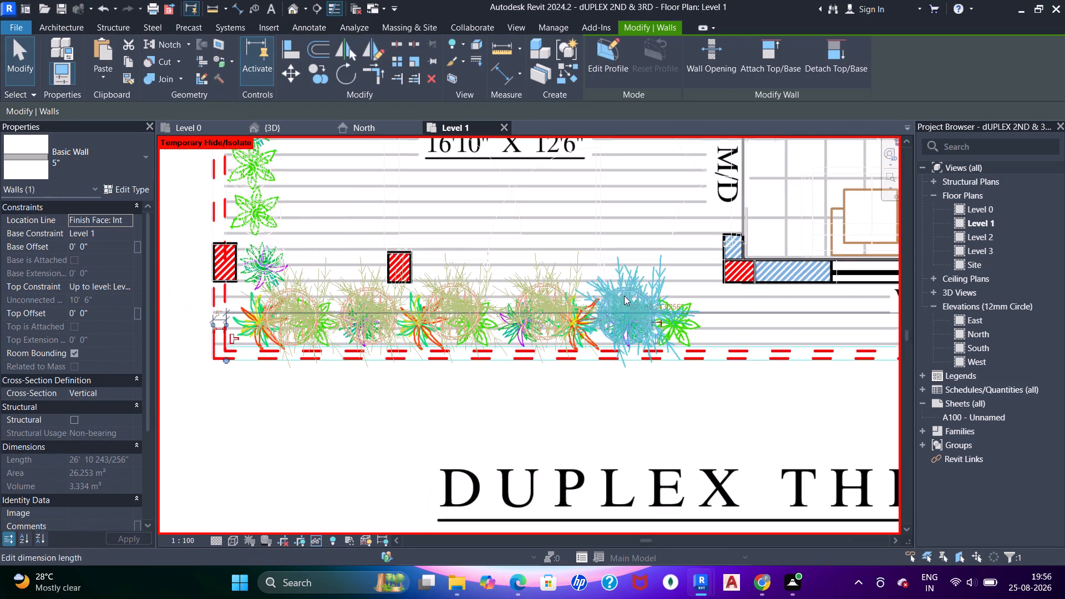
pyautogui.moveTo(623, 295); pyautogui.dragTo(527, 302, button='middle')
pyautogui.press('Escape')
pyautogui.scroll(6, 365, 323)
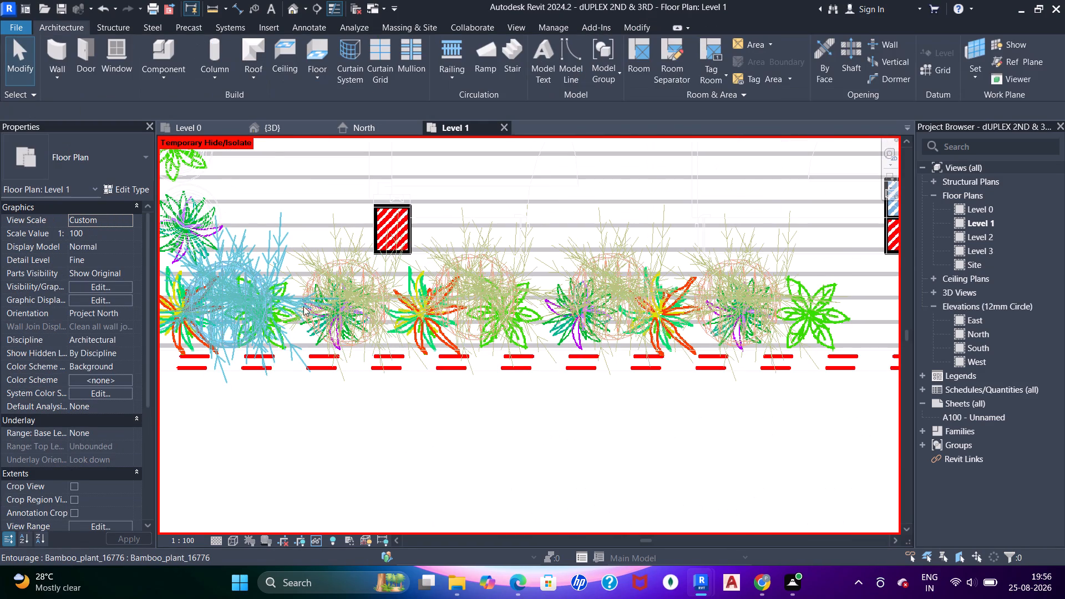
# Shorten the balcony's 5" front edge wall to 1' 3", keeping its end at the outer corner.
pyautogui.scroll(-6, 392, 285)
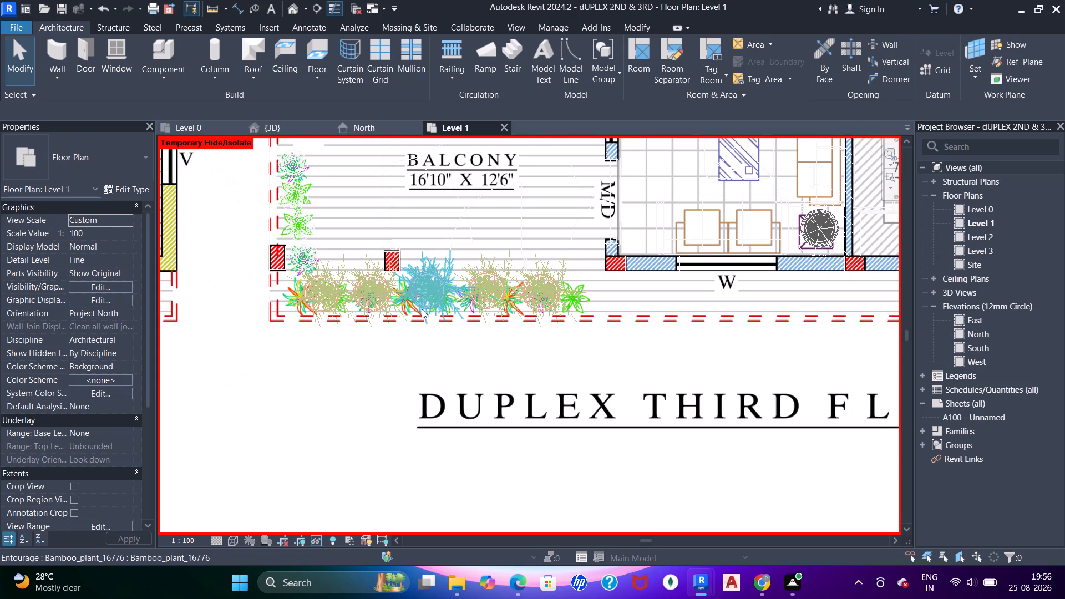
pyautogui.click(462, 326)
pyautogui.moveTo(516, 331); pyautogui.dragTo(488, 333, button='middle')
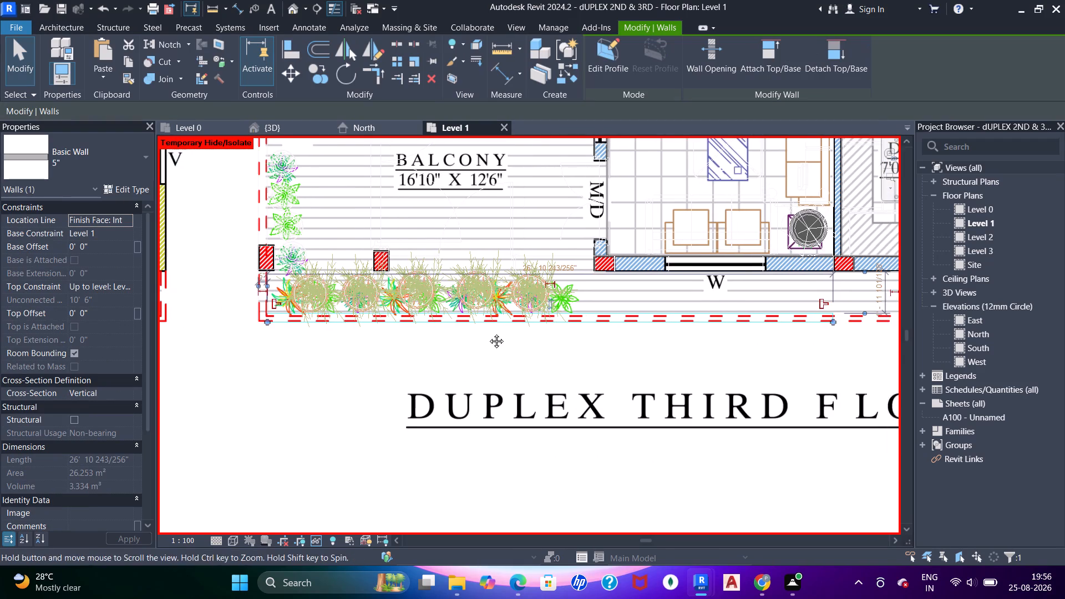
pyautogui.moveTo(488, 333); pyautogui.dragTo(488, 333, button='middle')
pyautogui.scroll(3, 268, 337)
pyautogui.moveTo(288, 344); pyautogui.dragTo(299, 345, button='middle')
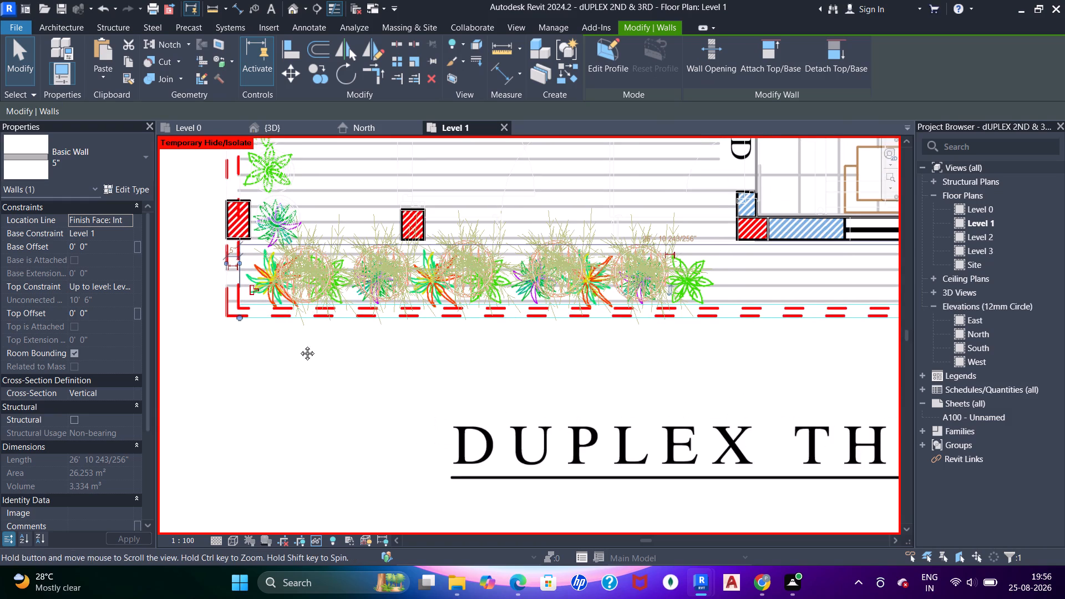
pyautogui.moveTo(299, 345); pyautogui.dragTo(304, 345, button='middle')
pyautogui.scroll(-2, 306, 345)
pyautogui.scroll(-2, 581, 333)
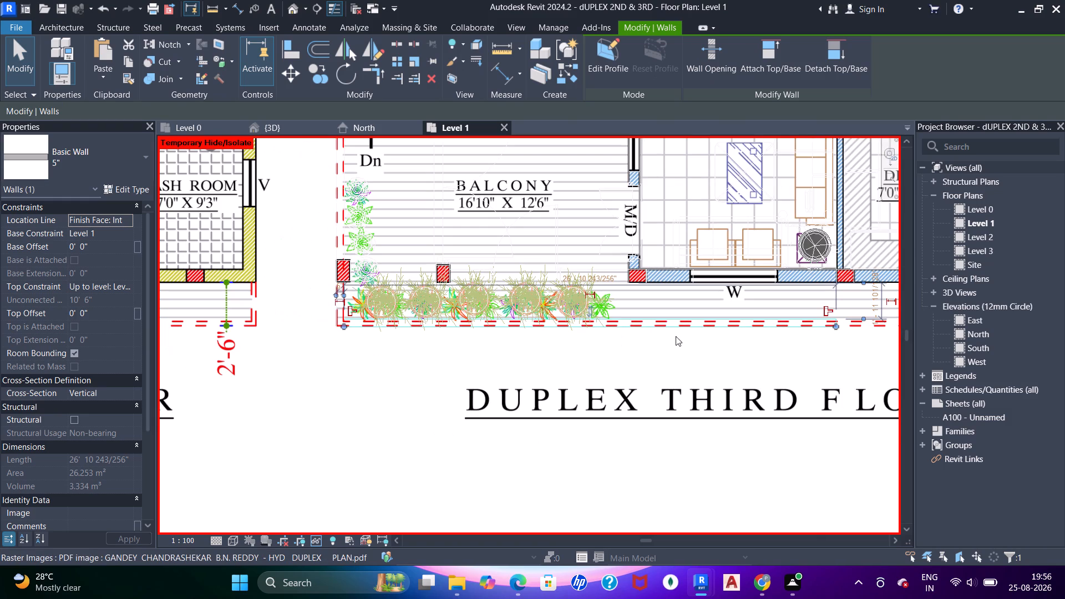
pyautogui.moveTo(832, 328); pyautogui.dragTo(374, 330)
pyautogui.scroll(11, 343, 323)
pyautogui.moveTo(389, 337); pyautogui.dragTo(430, 361, button='middle')
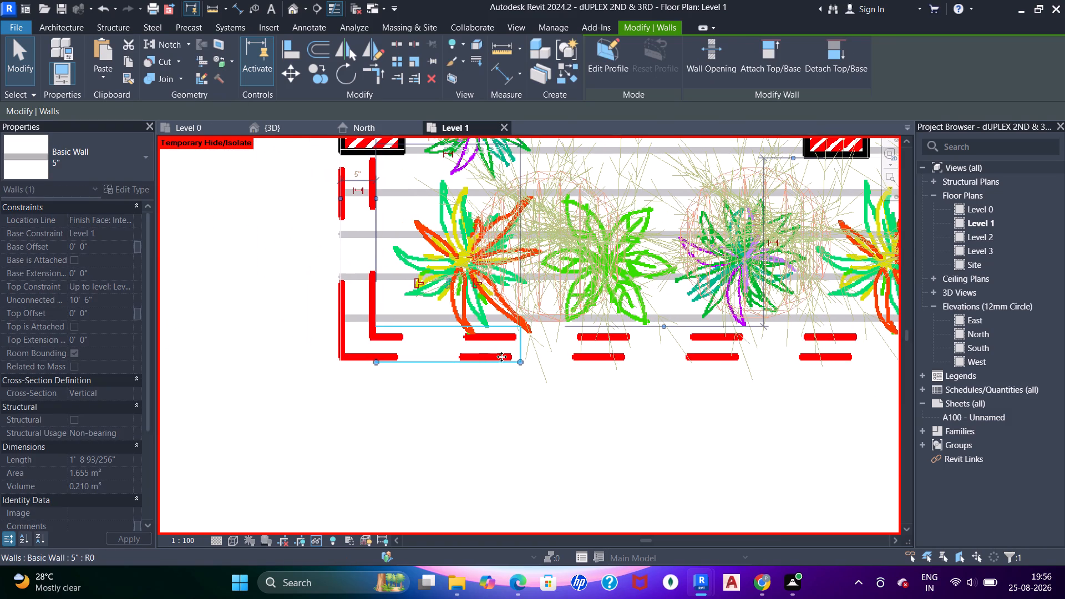
pyautogui.moveTo(514, 361); pyautogui.dragTo(480, 363)
pyautogui.scroll(-4, 466, 330)
pyautogui.moveTo(457, 280); pyautogui.dragTo(413, 366, button='middle')
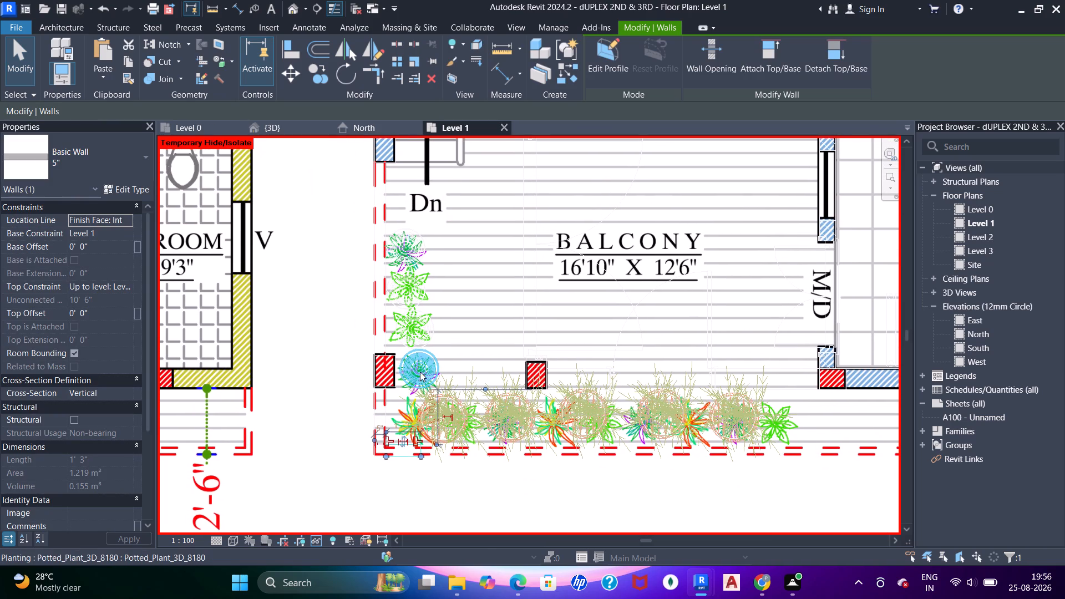
pyautogui.press('Escape')
pyautogui.press('Escape')
pyautogui.press('Escape')
# Delete the 5" wall on the balcony's open side, between the stair-side wall and the corner column.
pyautogui.click(383, 278)
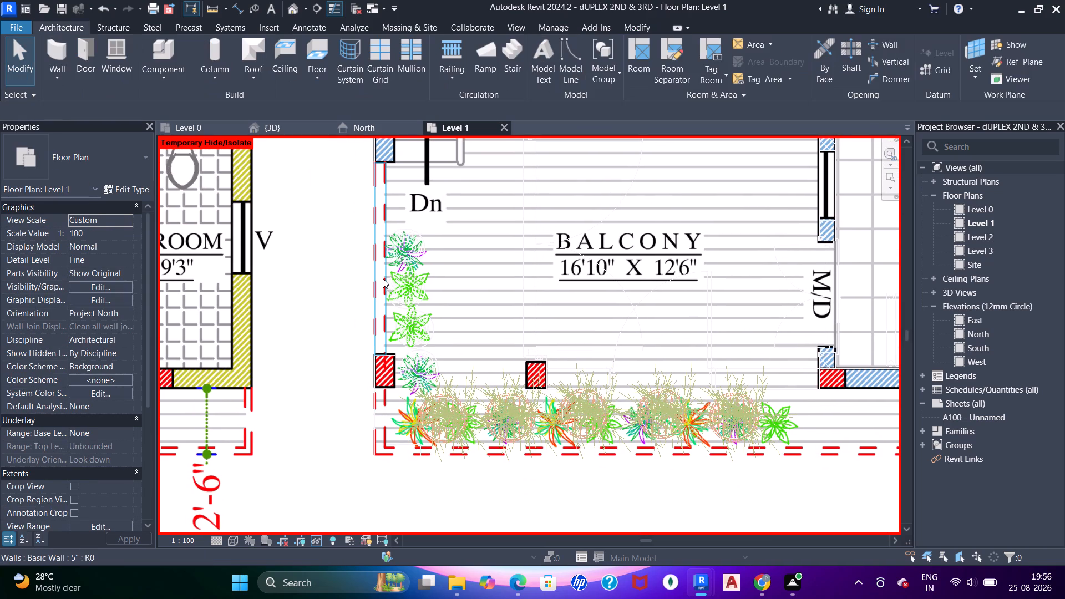
pyautogui.press('Delete')
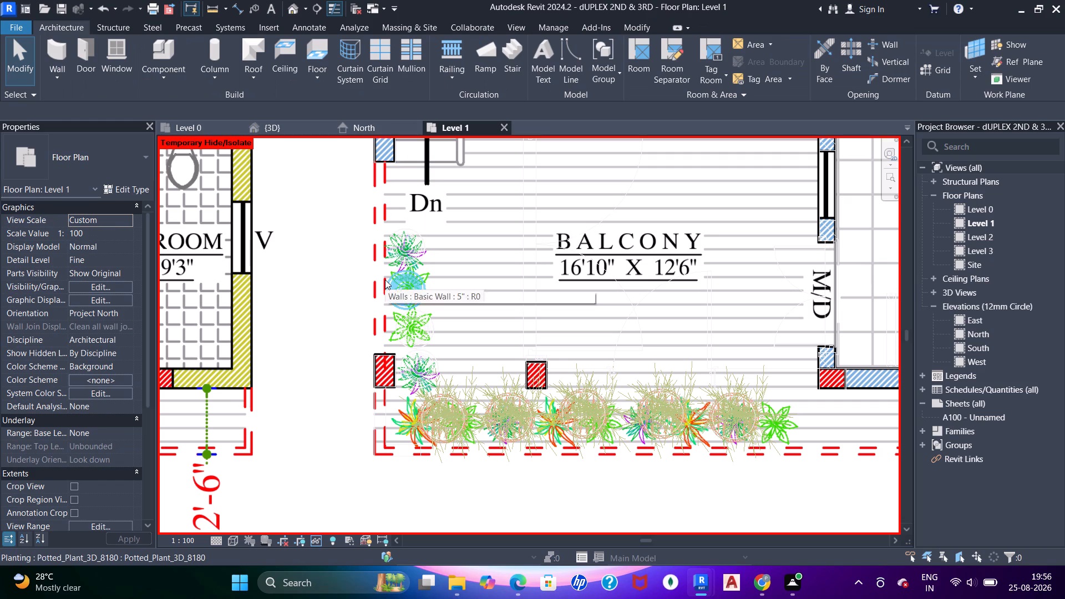
# Draw a Curtain_Wall-Exterior_Glazing wall along the balcony's open side, from the stair-side wall's outer corner to the corner column's outer corner.
pyautogui.press('w')
pyautogui.press('a')
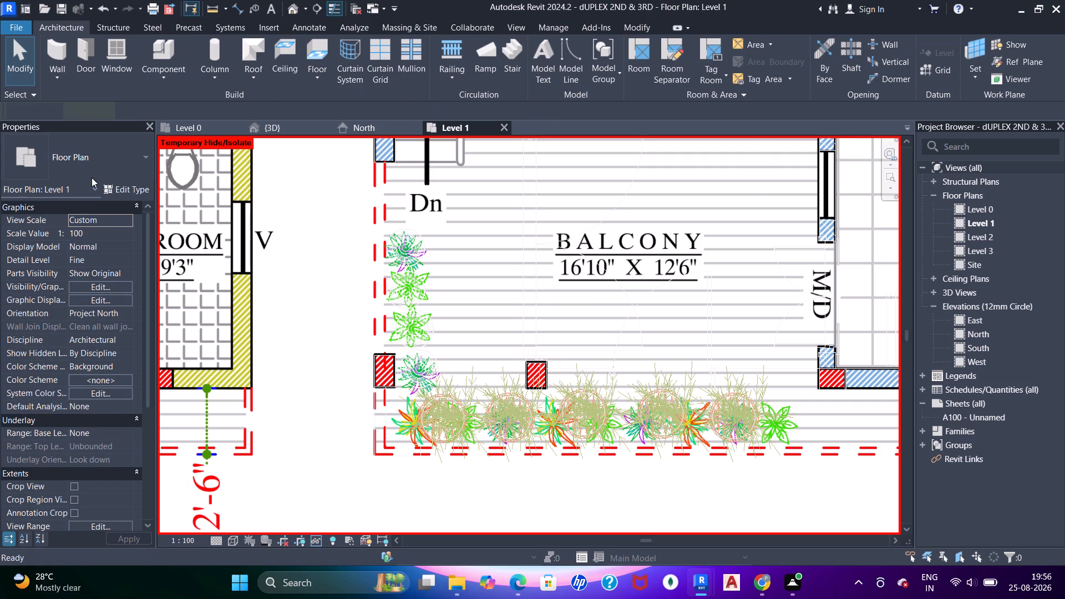
pyautogui.click(57, 165)
pyautogui.scroll(-2, 42, 331)
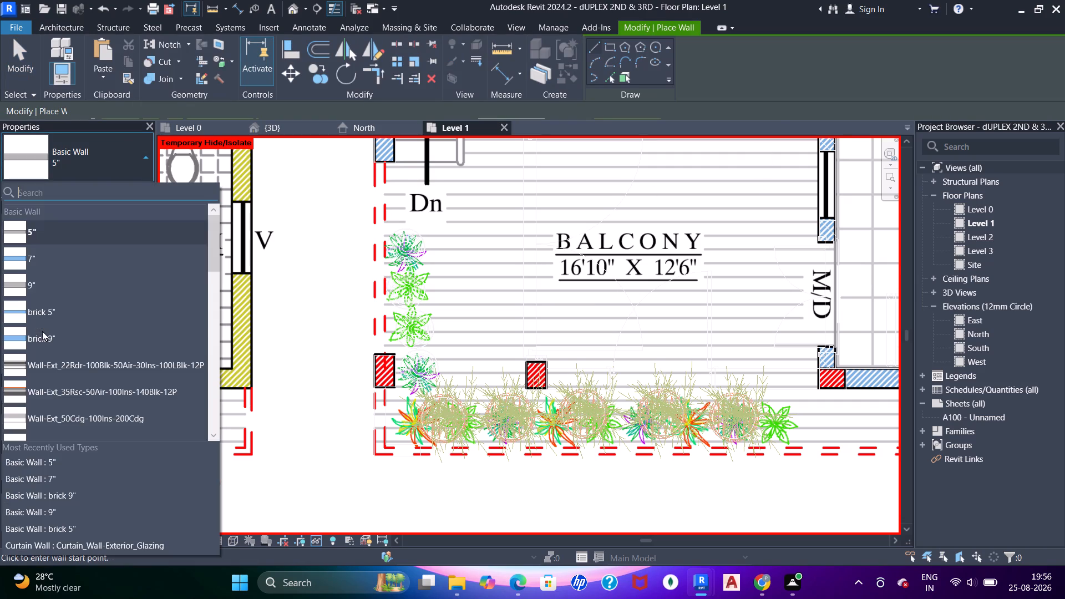
pyautogui.scroll(-7, 42, 331)
pyautogui.scroll(-3, 77, 376)
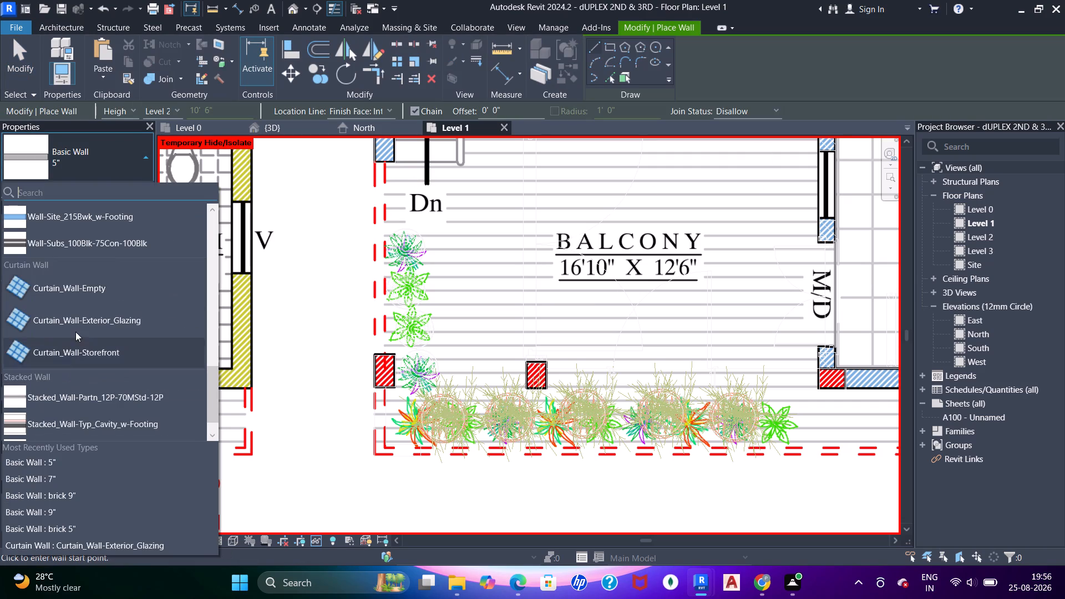
pyautogui.click(73, 323)
pyautogui.scroll(6, 408, 187)
pyautogui.moveTo(373, 159); pyautogui.dragTo(378, 256, button='middle')
pyautogui.scroll(5, 346, 217)
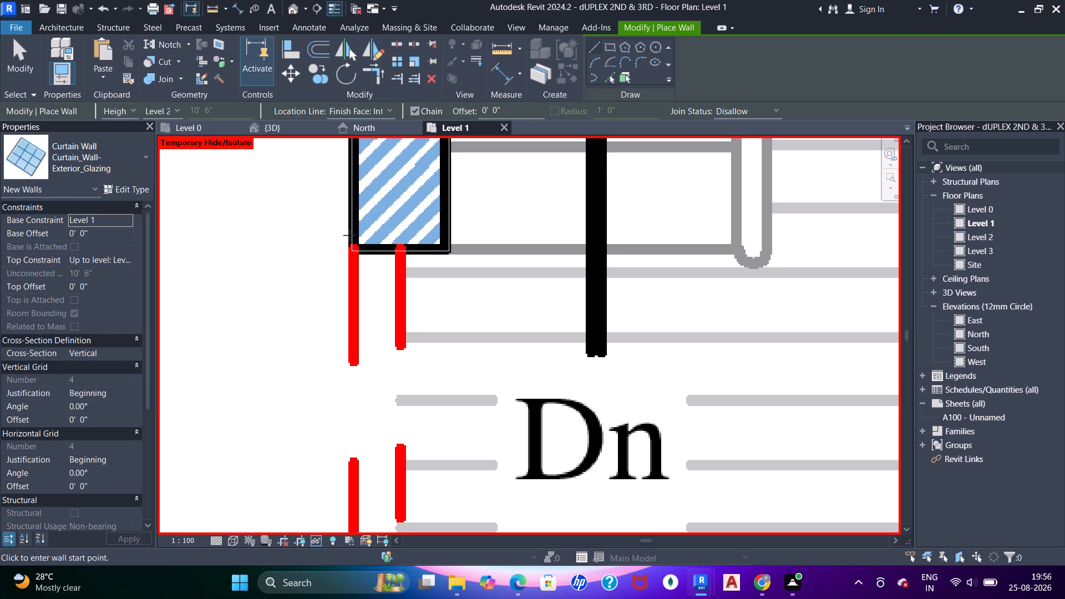
pyautogui.click(353, 251)
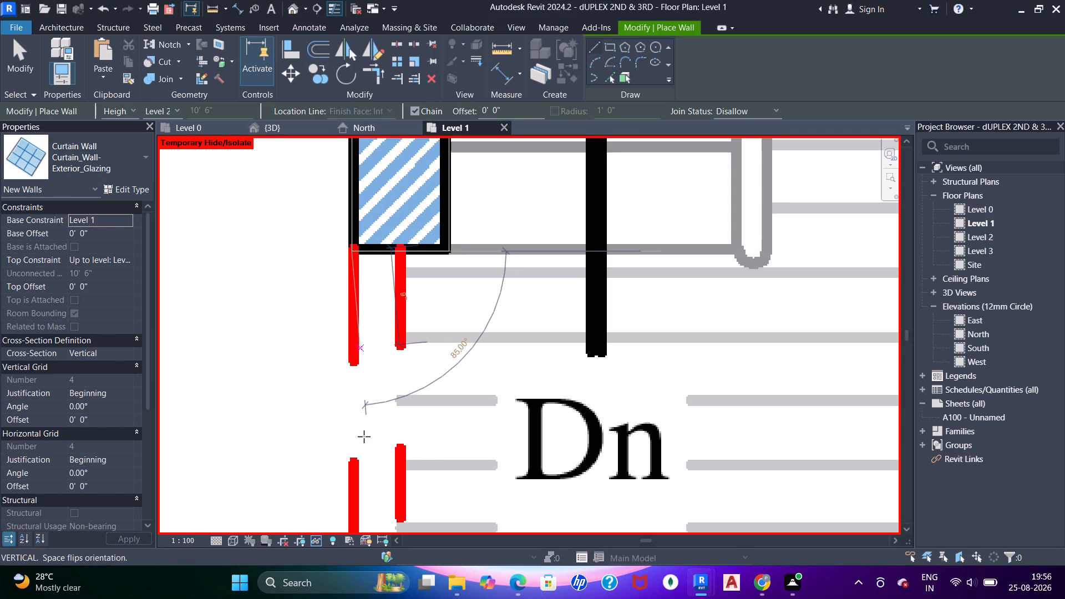
pyautogui.scroll(-5, 357, 459)
pyautogui.moveTo(362, 460); pyautogui.dragTo(372, 213, button='middle')
pyautogui.moveTo(374, 368); pyautogui.dragTo(375, 141, button='middle')
pyautogui.moveTo(392, 339); pyautogui.dragTo(389, 231, button='middle')
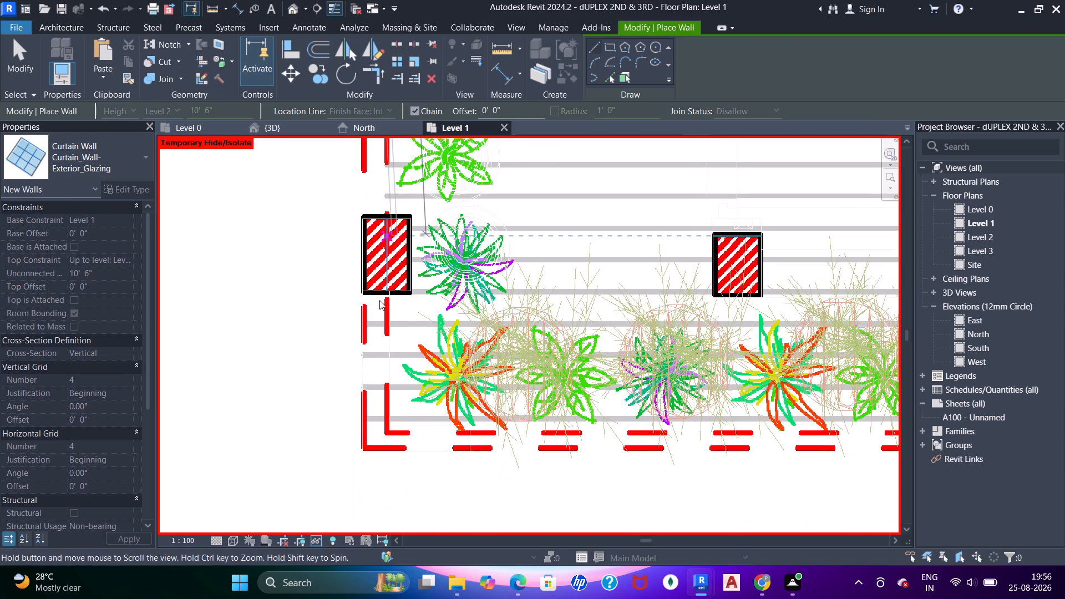
pyautogui.scroll(5, 375, 311)
pyautogui.moveTo(353, 216); pyautogui.dragTo(366, 288, button='middle')
pyautogui.scroll(6, 372, 241)
pyautogui.scroll(4, 368, 184)
pyautogui.moveTo(368, 205); pyautogui.dragTo(389, 366, button='middle')
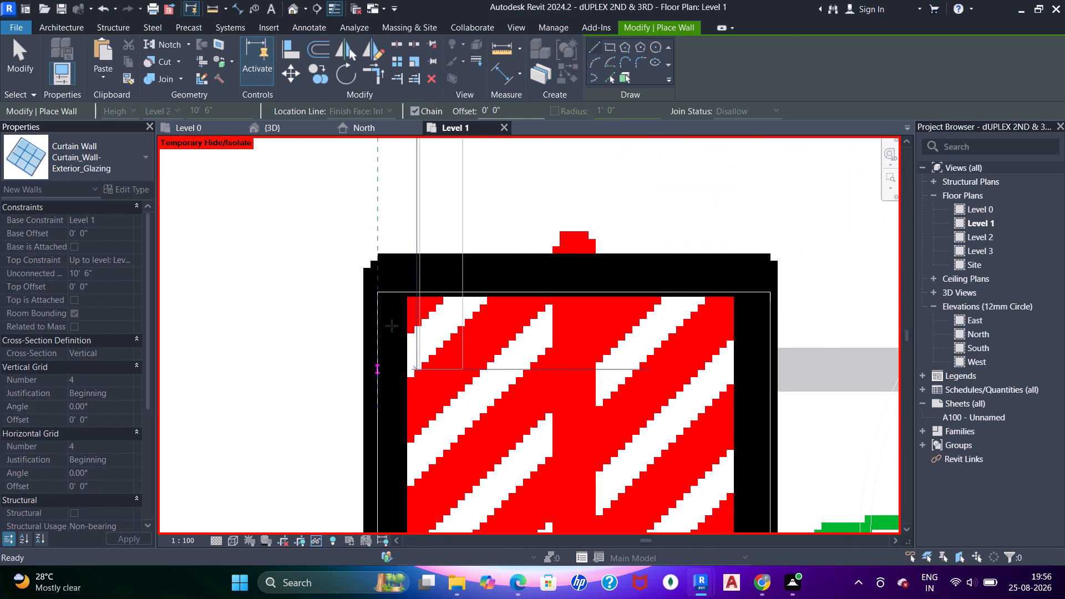
pyautogui.click(379, 293)
pyautogui.scroll(-7, 407, 243)
pyautogui.press('Escape')
pyautogui.press('Escape')
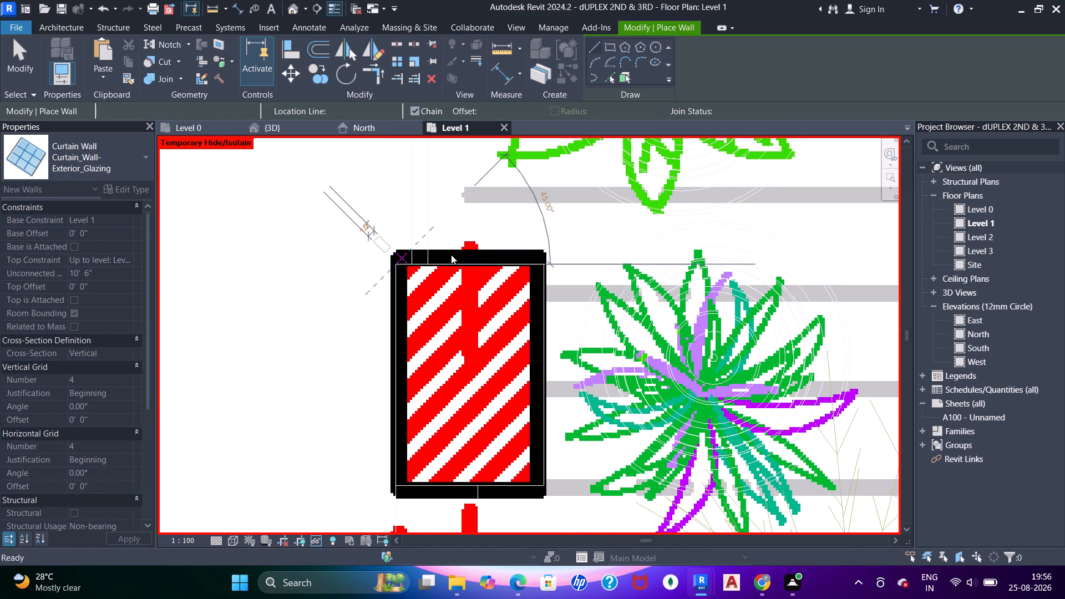
pyautogui.press('Escape')
pyautogui.press('Escape')
pyautogui.press('Escape')
pyautogui.press('Escape')
pyautogui.press('Escape')
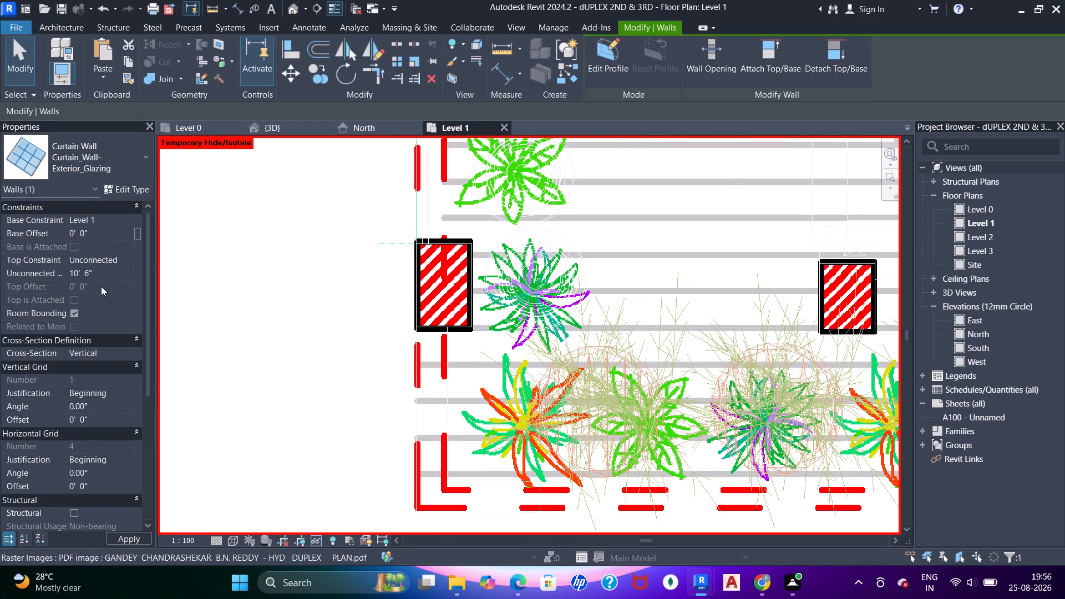
# Set the open-side curtain wall's unconnected height to 5'.
pyautogui.click(107, 270)
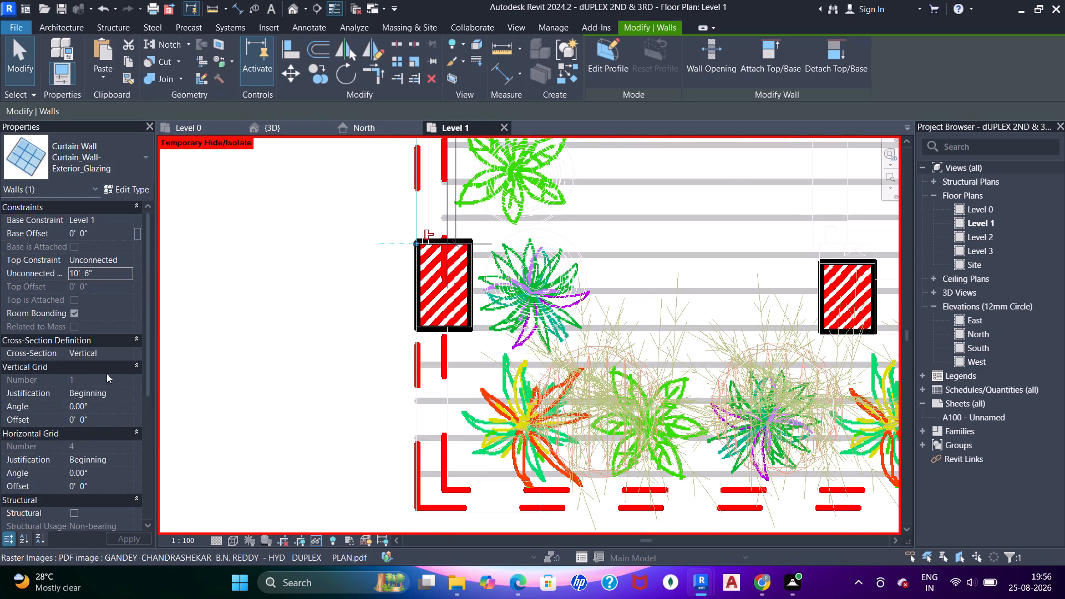
pyautogui.click(108, 272)
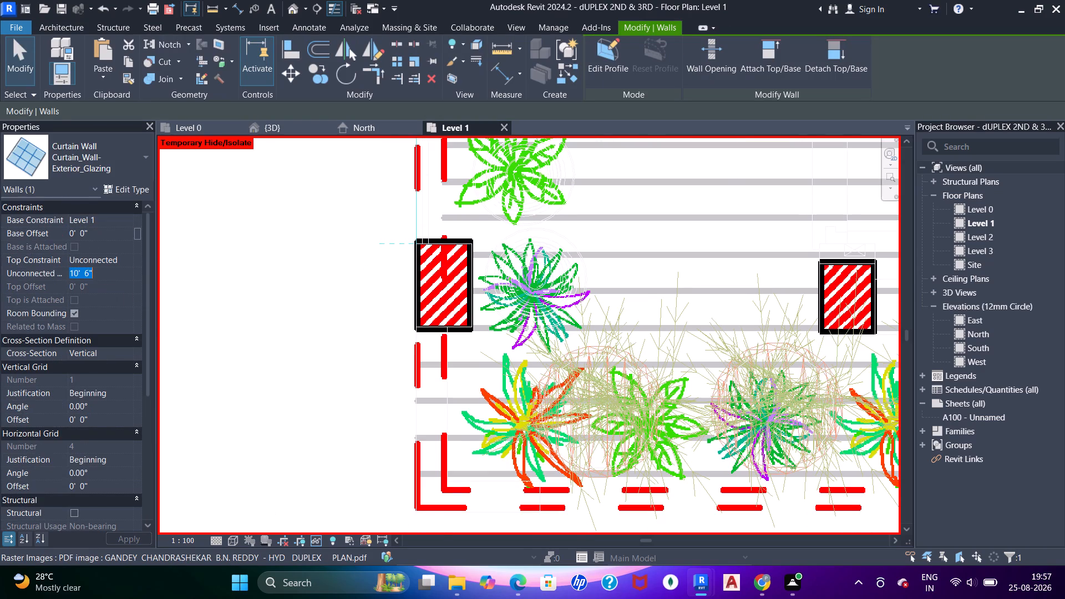
pyautogui.press('5')
pyautogui.press("'")
pyautogui.press('Return')
pyautogui.scroll(-4, 417, 314)
pyautogui.moveTo(434, 270); pyautogui.dragTo(376, 217, button='middle')
pyautogui.press('Escape')
pyautogui.press('Escape')
pyautogui.press('Escape')
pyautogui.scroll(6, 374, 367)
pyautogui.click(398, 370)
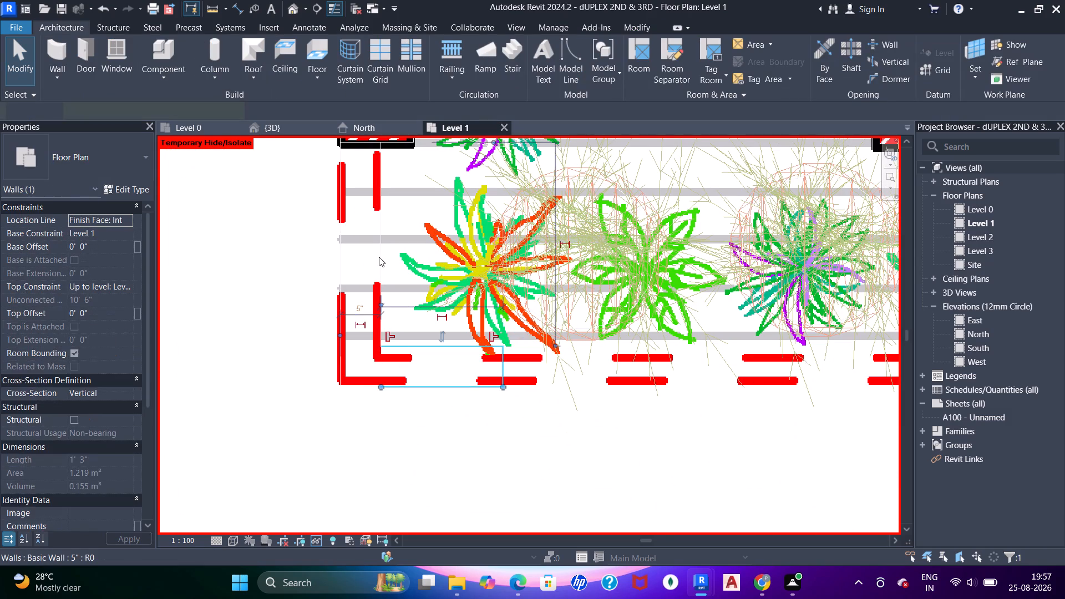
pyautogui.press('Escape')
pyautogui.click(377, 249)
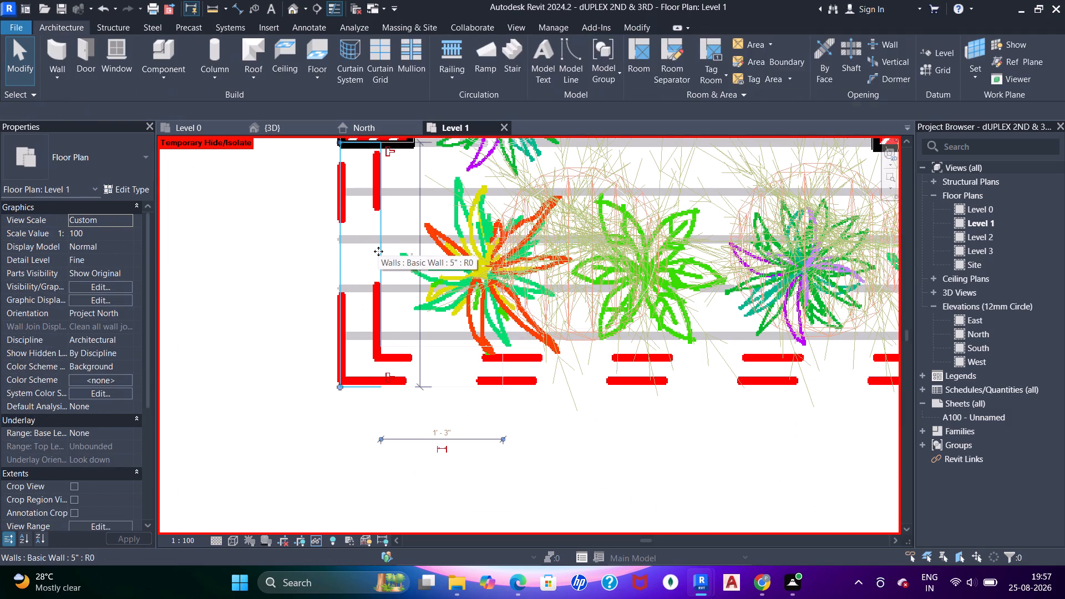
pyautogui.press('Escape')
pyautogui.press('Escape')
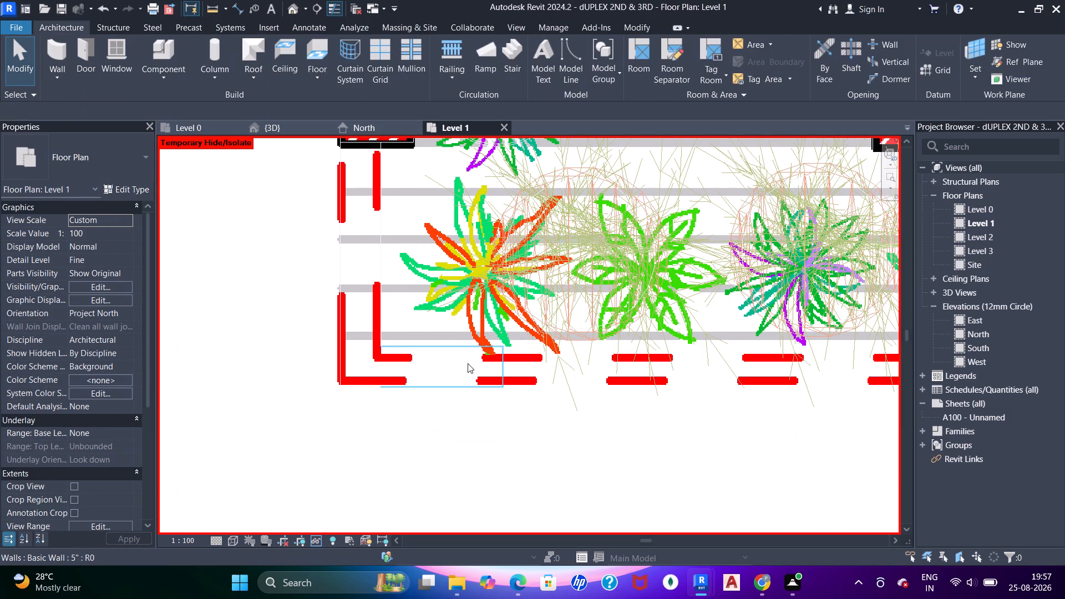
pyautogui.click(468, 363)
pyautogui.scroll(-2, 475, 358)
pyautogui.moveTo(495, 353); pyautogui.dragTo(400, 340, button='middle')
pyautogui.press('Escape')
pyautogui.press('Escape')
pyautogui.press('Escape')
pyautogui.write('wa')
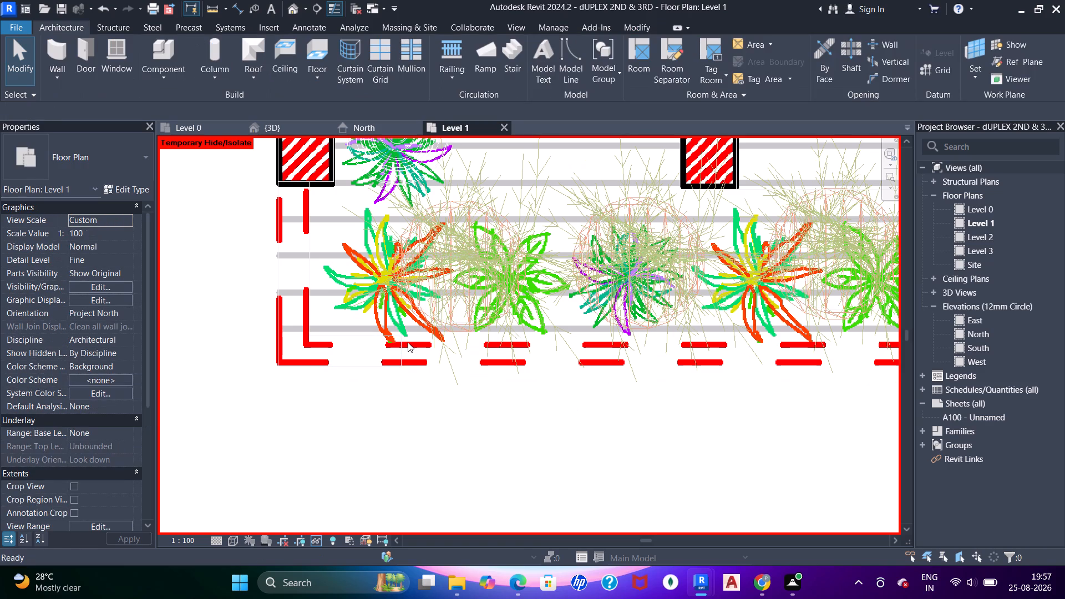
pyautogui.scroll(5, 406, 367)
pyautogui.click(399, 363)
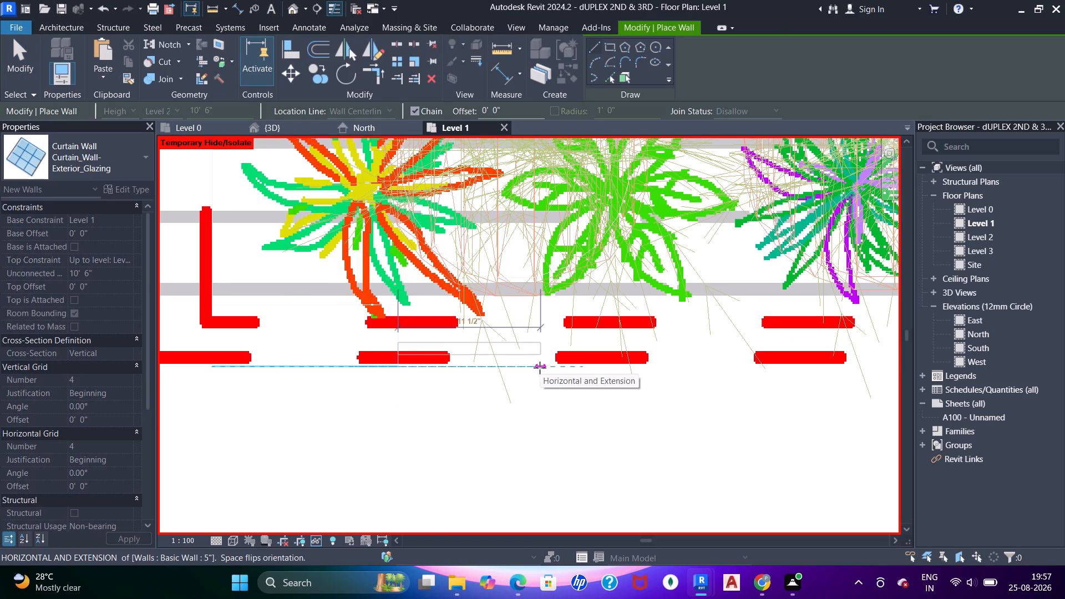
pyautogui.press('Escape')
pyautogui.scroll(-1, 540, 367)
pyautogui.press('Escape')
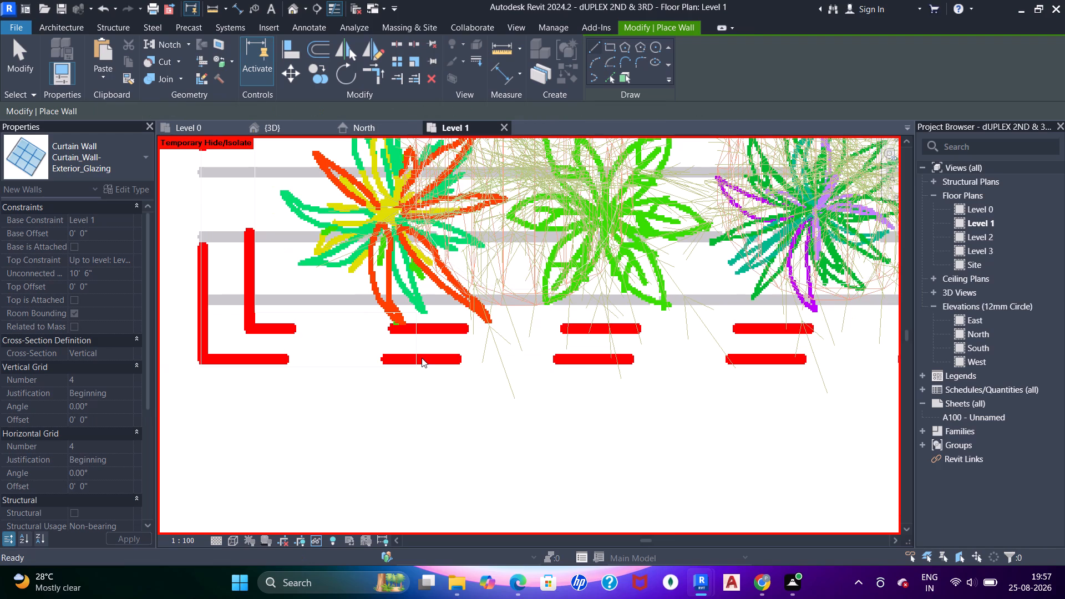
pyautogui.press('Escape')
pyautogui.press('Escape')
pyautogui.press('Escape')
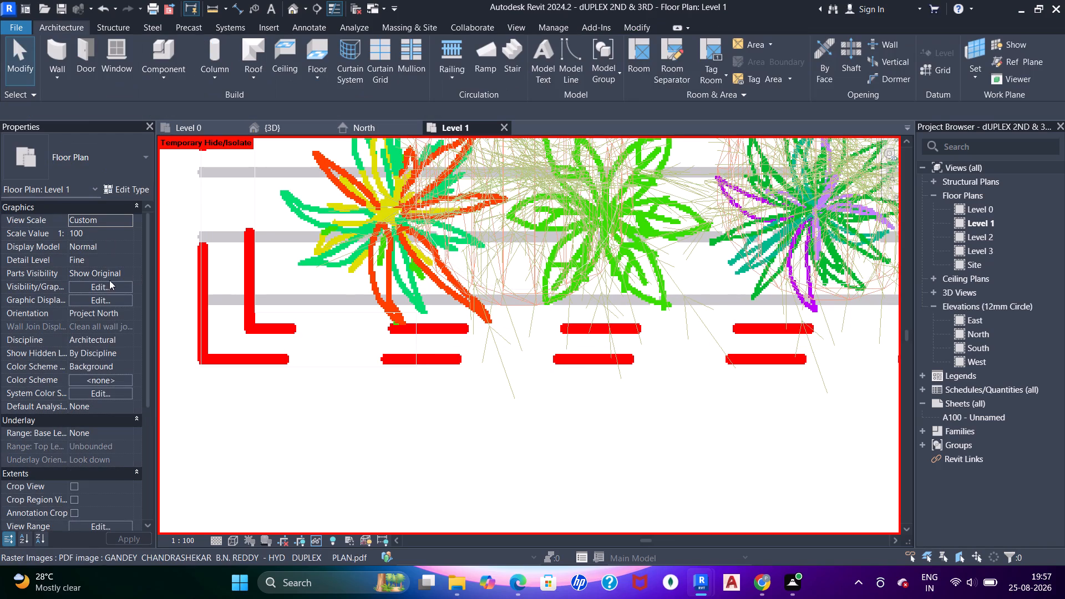
# Set new Curtain_Wall-Exterior_Glazing walls to an Unconnected top constraint with a height of 5'.
pyautogui.press('Escape')
pyautogui.press('w')
pyautogui.press('a')
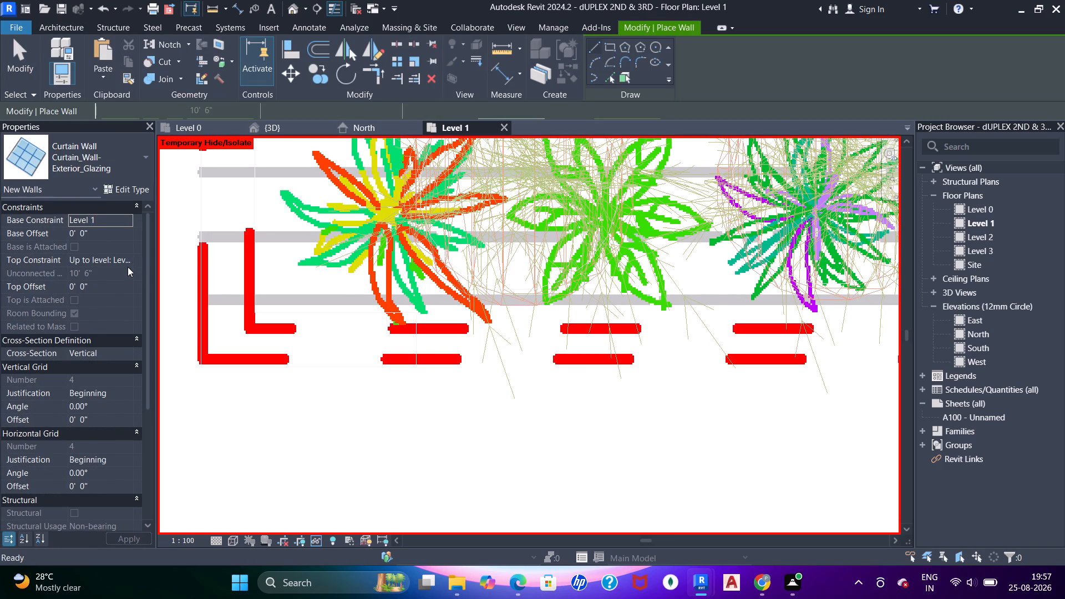
pyautogui.click(129, 261)
pyautogui.click(118, 267)
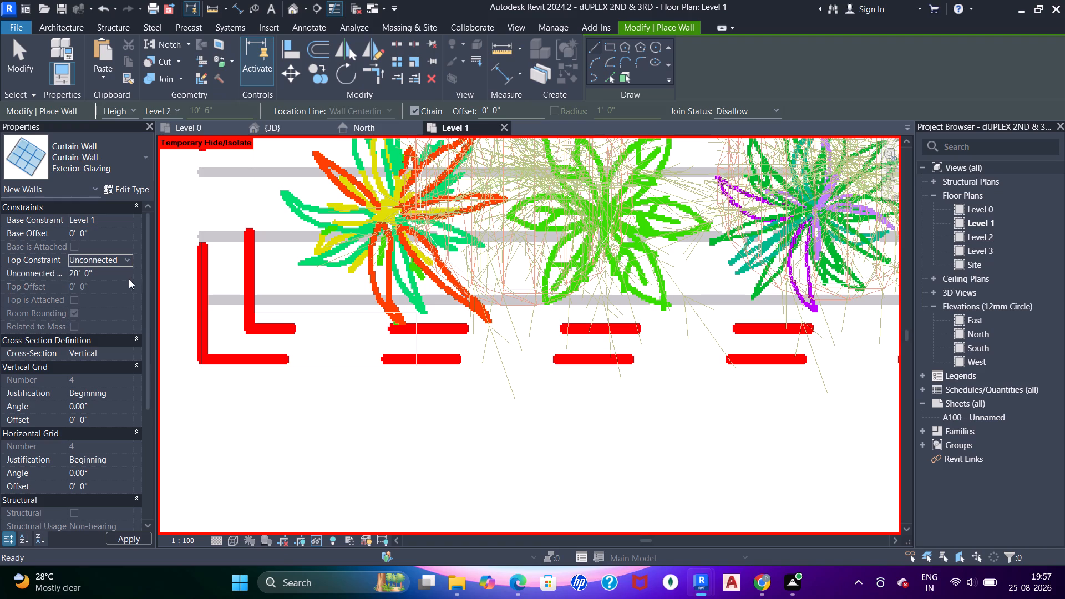
pyautogui.click(116, 270)
pyautogui.write("5'")
pyautogui.press('Return')
pyautogui.scroll(6, 414, 365)
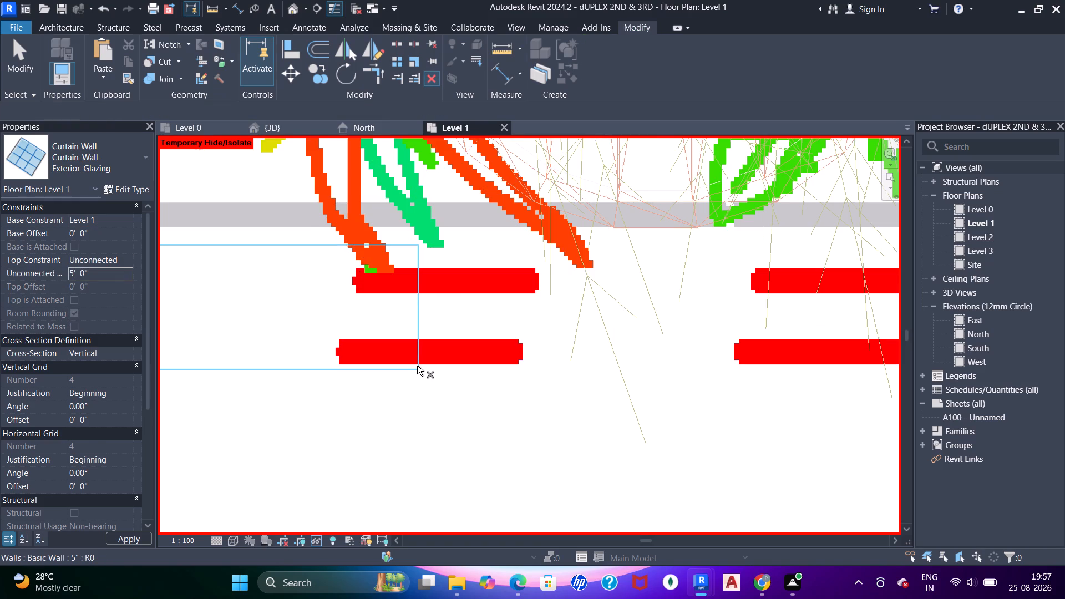
pyautogui.press('Escape')
pyautogui.press('Escape')
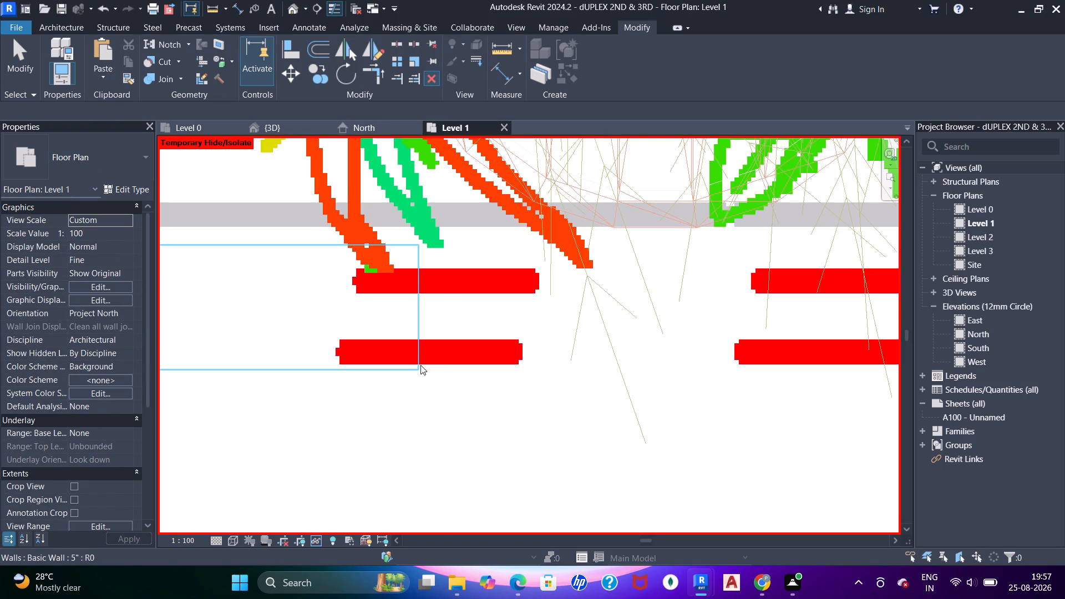
pyautogui.press('Escape')
pyautogui.press('Escape')
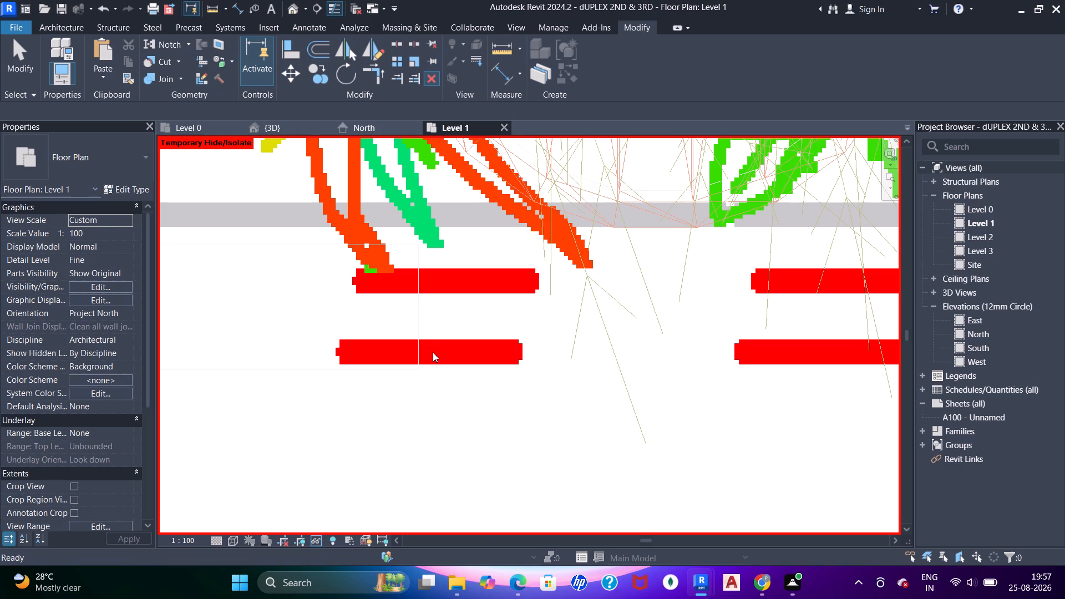
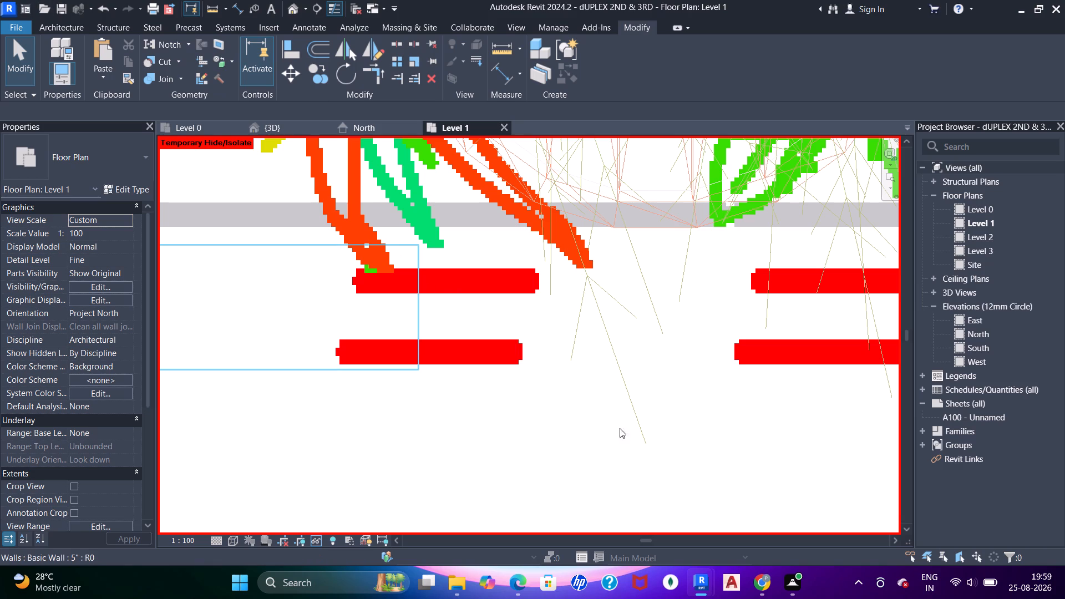
# Draw a 5' high Curtain_Wall-Exterior_Glazing wall about 15' 3" long along the balcony's planted front edge, starting from the short corner wall's outer corner.
pyautogui.click(423, 250)
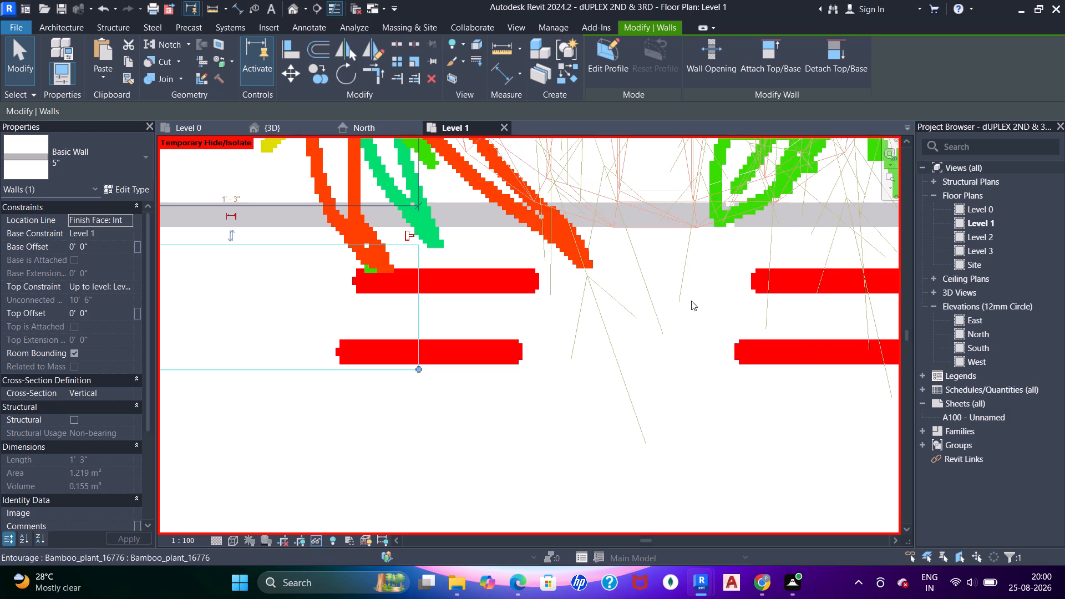
pyautogui.scroll(-4, 452, 293)
pyautogui.scroll(-4, 450, 389)
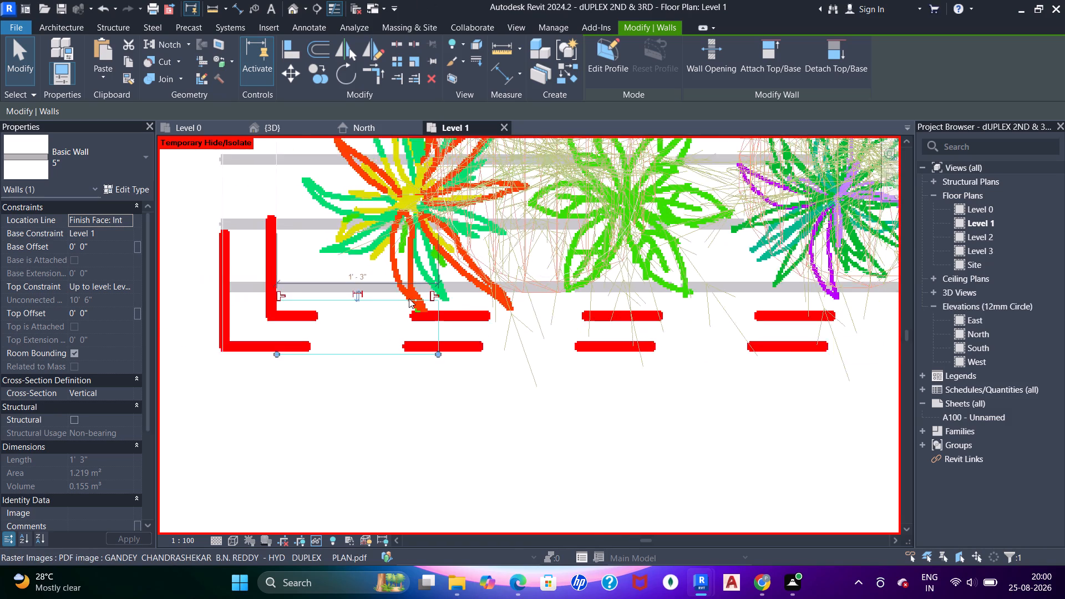
pyautogui.moveTo(466, 246); pyautogui.dragTo(467, 284, button='middle')
pyautogui.press('Escape')
pyautogui.press('Escape')
pyautogui.moveTo(438, 434); pyautogui.dragTo(430, 375, button='middle')
pyautogui.scroll(3, 444, 383)
pyautogui.press('Escape')
pyautogui.moveTo(455, 383); pyautogui.dragTo(443, 363, button='middle')
pyautogui.press('Escape')
pyautogui.press('w')
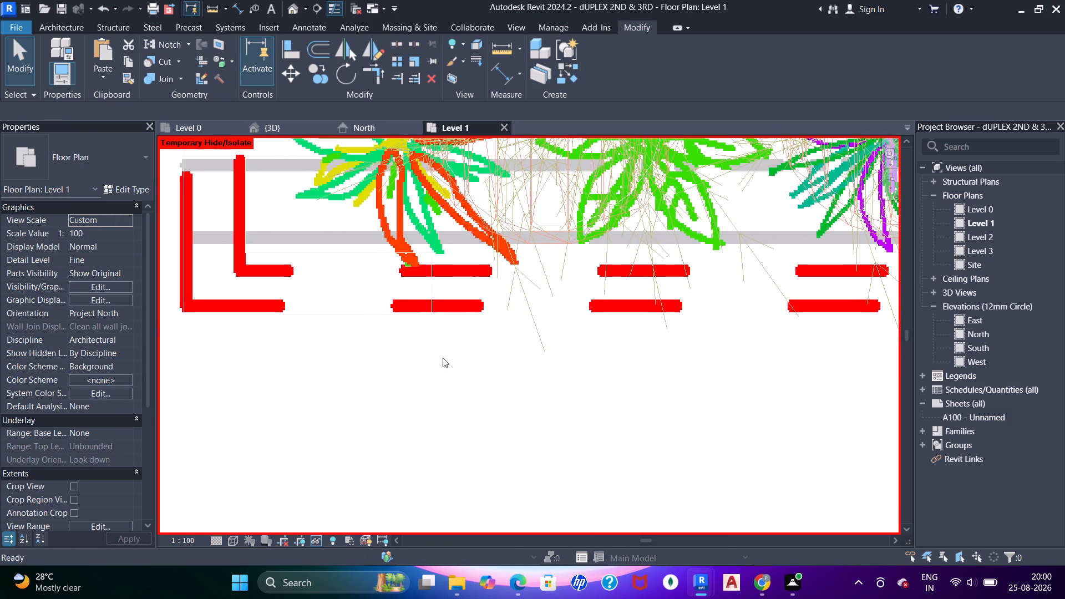
pyautogui.press('a')
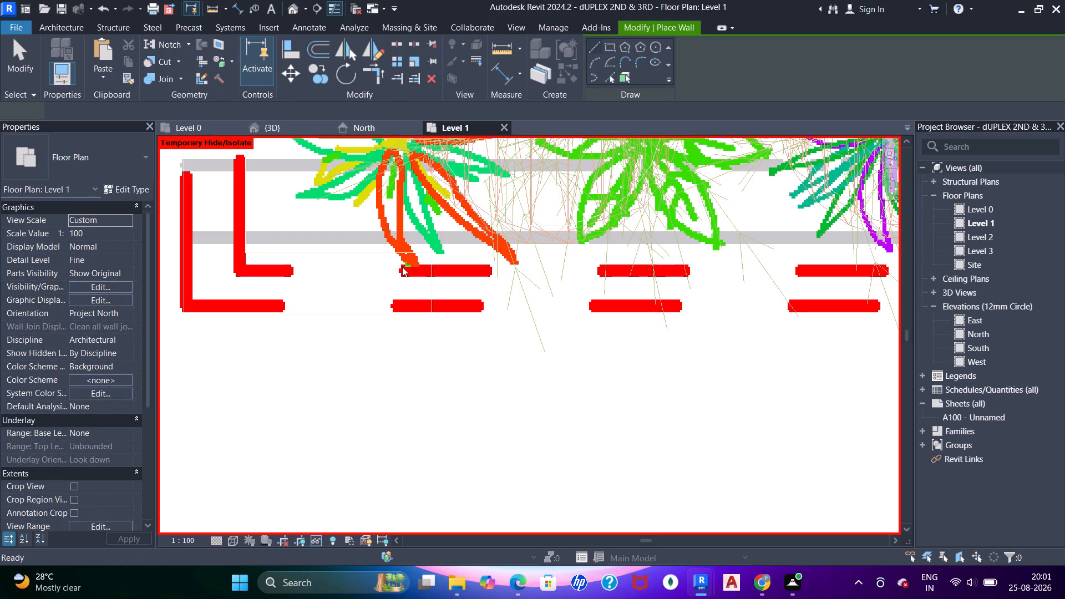
pyautogui.scroll(4, 457, 324)
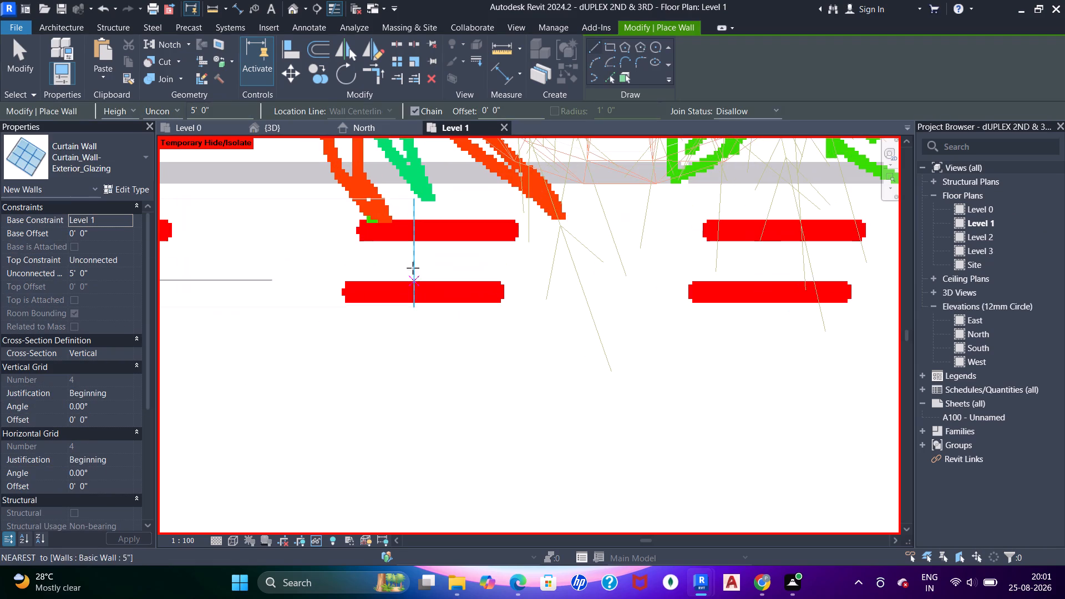
pyautogui.scroll(4, 448, 315)
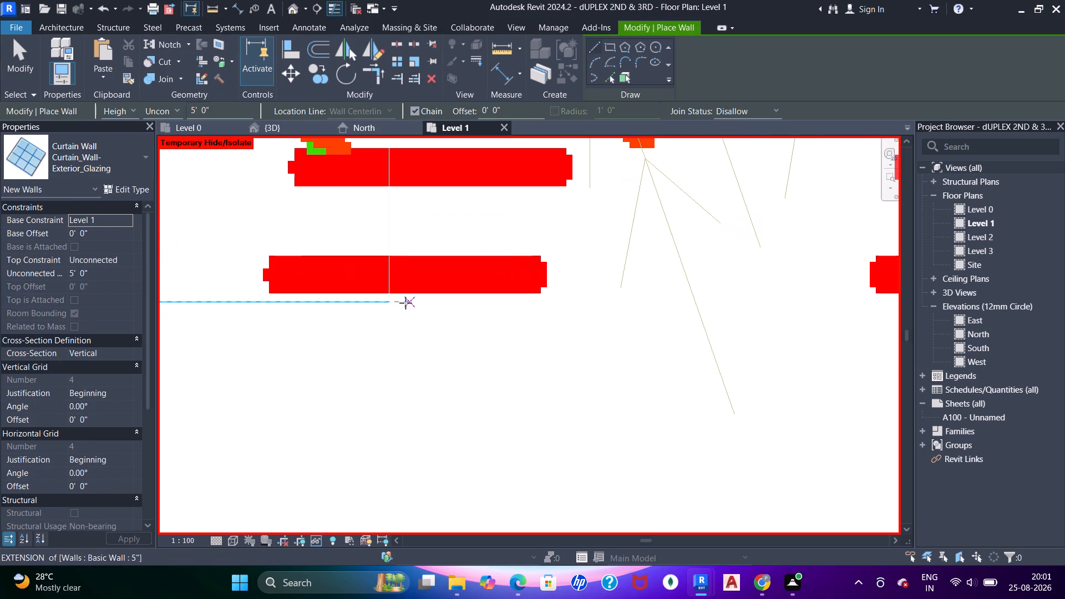
pyautogui.click(392, 301)
pyautogui.scroll(-4, 573, 306)
pyautogui.moveTo(587, 293); pyautogui.dragTo(372, 296, button='middle')
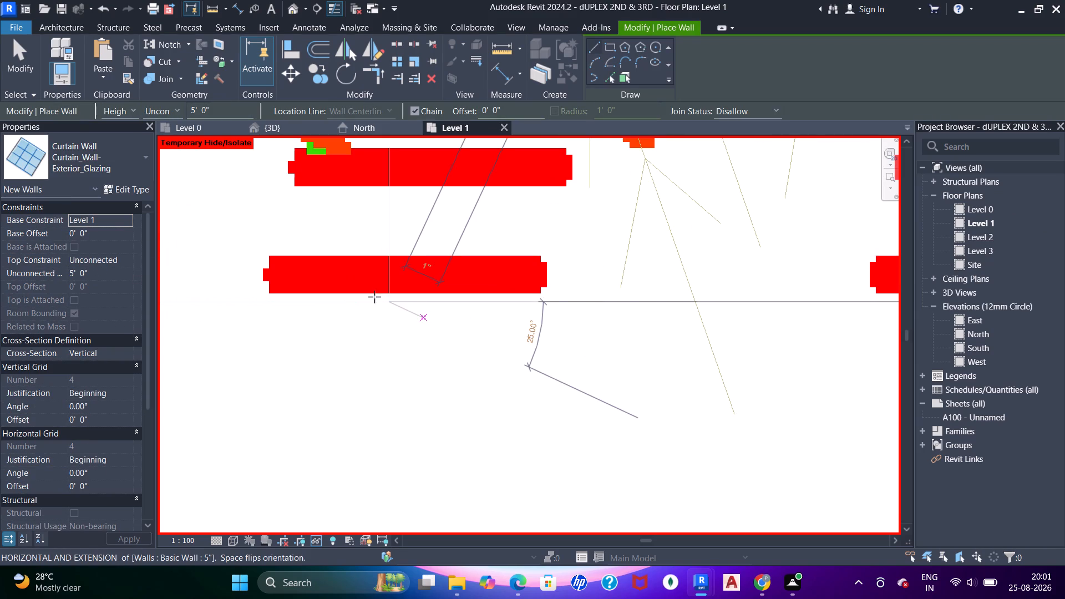
pyautogui.scroll(-5, 512, 277)
pyautogui.moveTo(655, 291); pyautogui.dragTo(471, 291, button='middle')
pyautogui.scroll(-5, 620, 282)
pyautogui.moveTo(718, 285); pyautogui.dragTo(410, 302, button='middle')
pyautogui.moveTo(596, 292); pyautogui.dragTo(433, 292, button='middle')
pyautogui.moveTo(664, 291); pyautogui.dragTo(415, 302, button='middle')
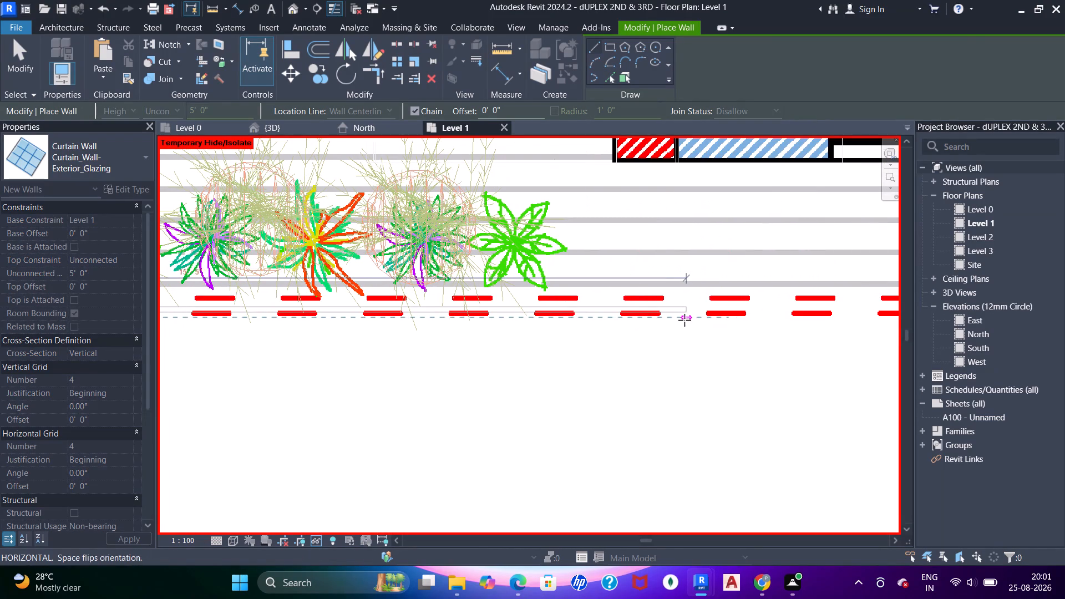
pyautogui.click(678, 319)
pyautogui.press('Escape')
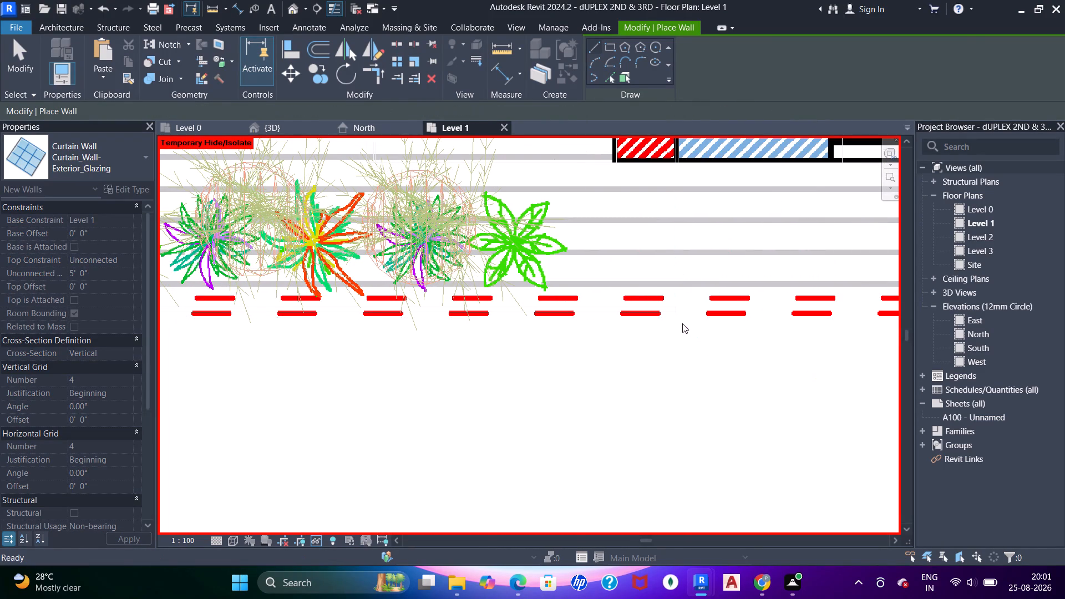
pyautogui.press('Escape')
pyautogui.press('Escape')
pyautogui.press('Escape')
pyautogui.press('Escape')
pyautogui.press('Escape')
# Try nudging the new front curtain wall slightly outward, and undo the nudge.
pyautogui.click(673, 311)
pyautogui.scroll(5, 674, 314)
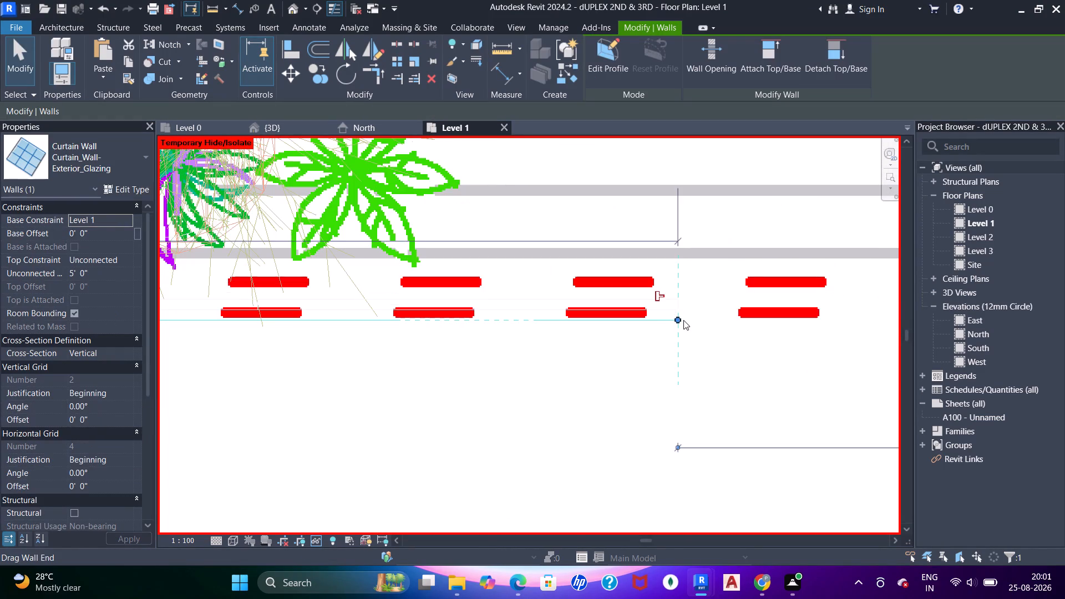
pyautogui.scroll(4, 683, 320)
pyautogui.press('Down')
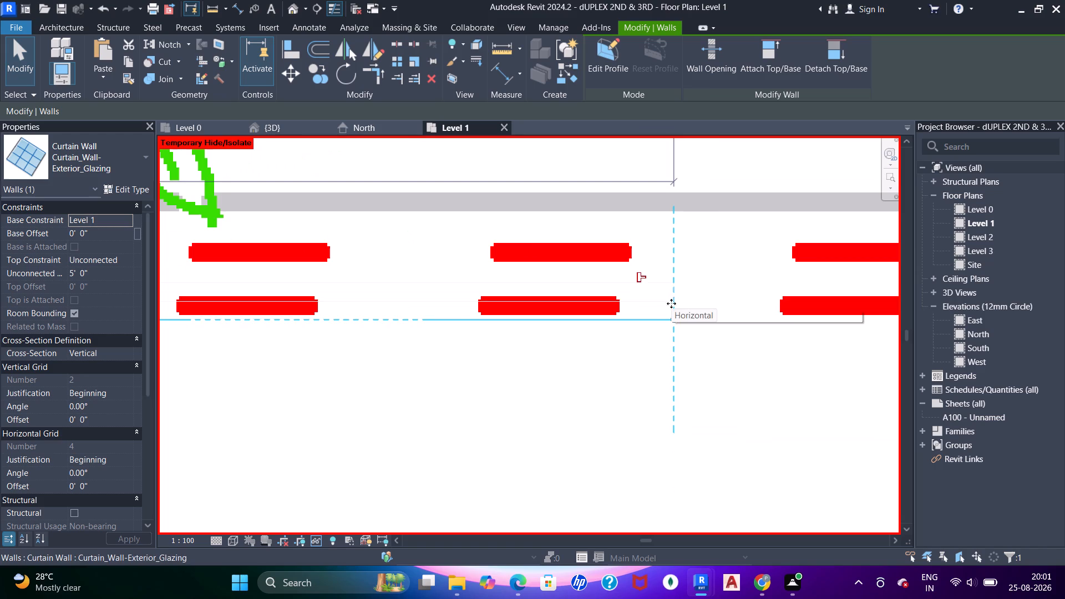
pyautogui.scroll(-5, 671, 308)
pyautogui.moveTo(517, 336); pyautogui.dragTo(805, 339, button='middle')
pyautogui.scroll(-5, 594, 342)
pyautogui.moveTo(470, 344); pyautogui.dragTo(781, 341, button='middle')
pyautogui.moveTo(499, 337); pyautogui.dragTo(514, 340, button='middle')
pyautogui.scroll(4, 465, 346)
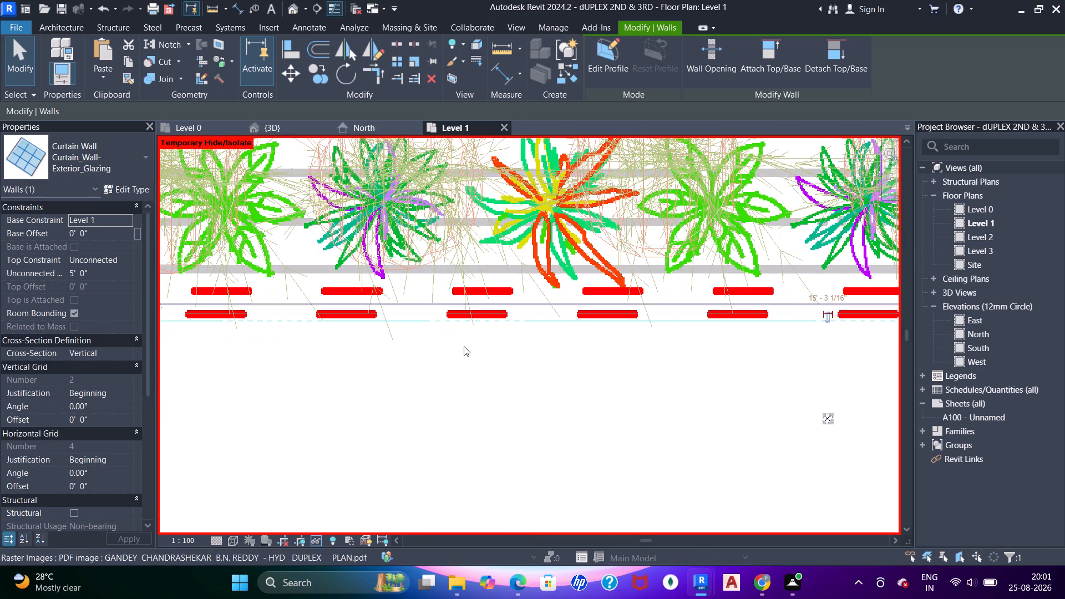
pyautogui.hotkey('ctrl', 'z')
# Set new walls to Basic Wall 5" with the top constraint Up to level: Level 2.
pyautogui.scroll(-5, 488, 337)
pyautogui.moveTo(637, 316); pyautogui.dragTo(508, 316, button='middle')
pyautogui.scroll(-4, 655, 292)
pyautogui.moveTo(676, 298); pyautogui.dragTo(611, 303, button='middle')
pyautogui.press('Escape')
pyautogui.press('Escape')
pyautogui.press('w')
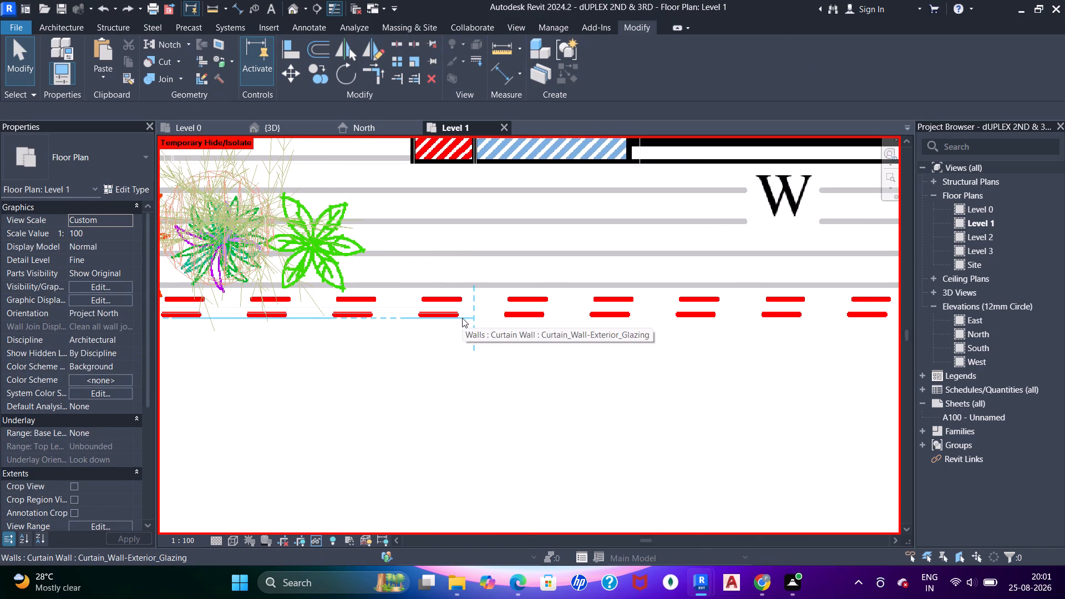
pyautogui.press('a')
pyautogui.click(90, 162)
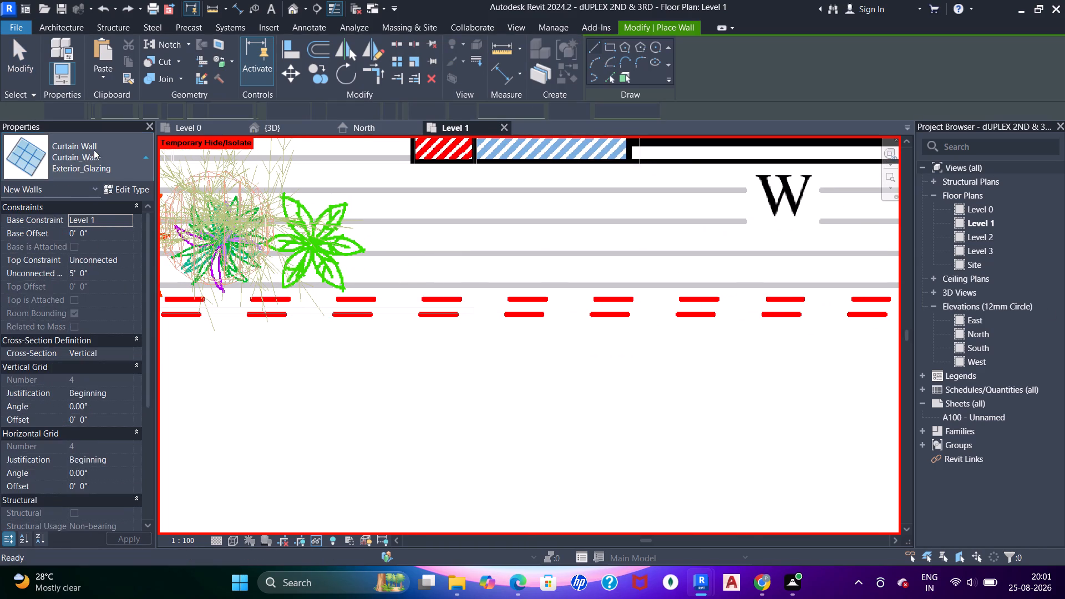
pyautogui.scroll(15, 16, 276)
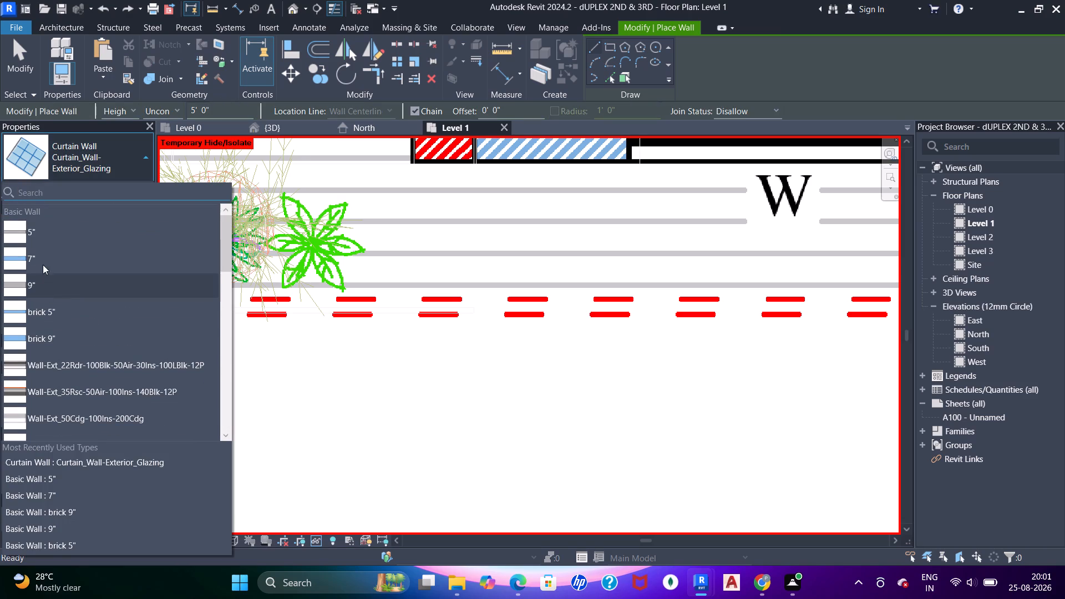
pyautogui.click(50, 240)
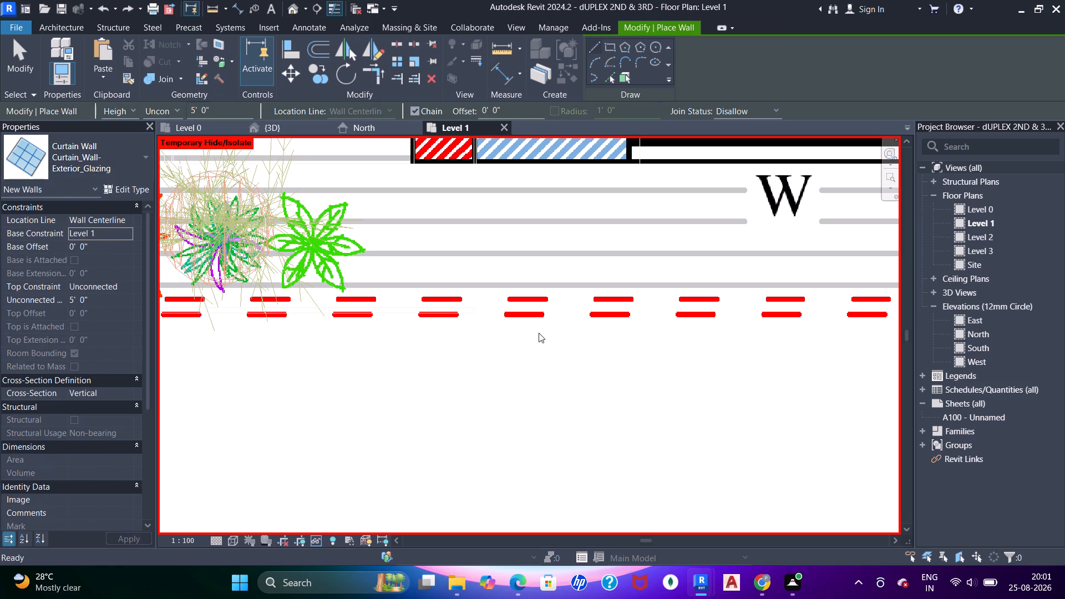
pyautogui.click(121, 287)
pyautogui.scroll(4, 114, 301)
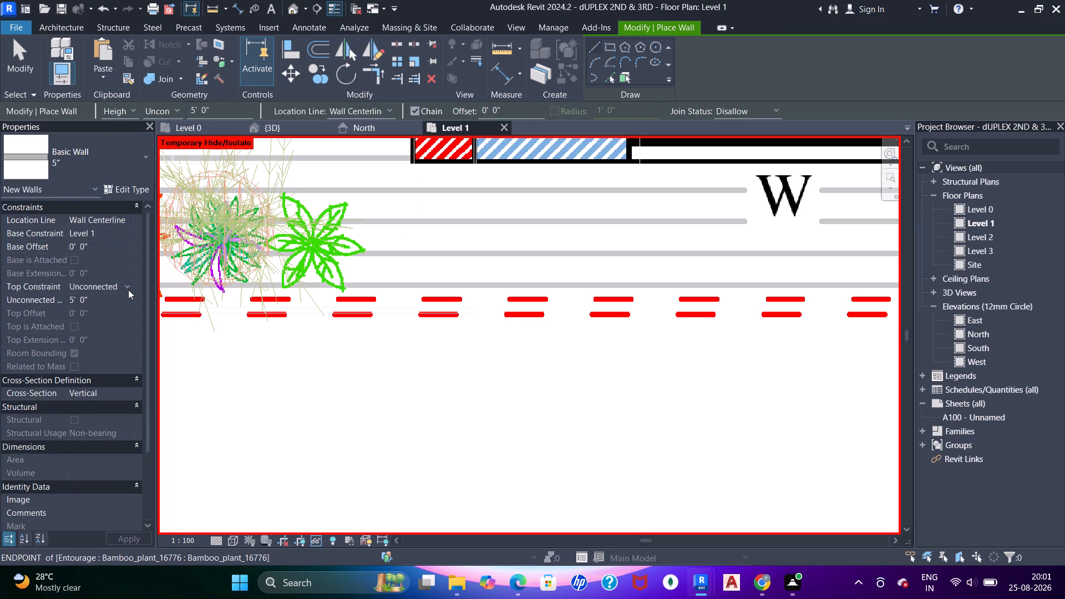
pyautogui.click(128, 289)
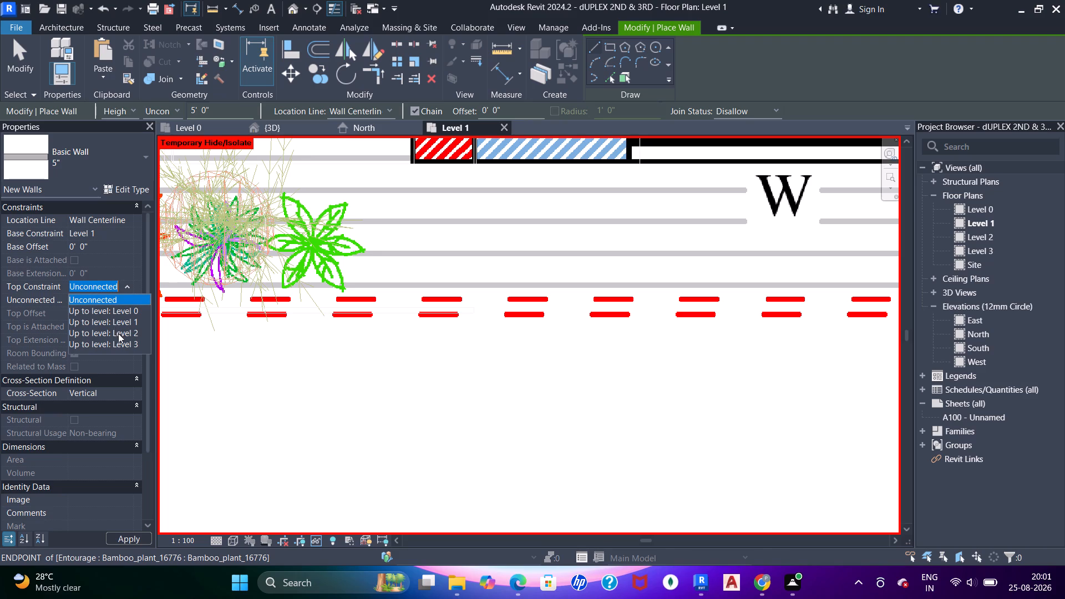
pyautogui.click(120, 334)
# Draw a 5" wall along the red dashed front edge, from the front curtain wall's free end to the wash-room-side outer corner.
pyautogui.scroll(4, 599, 313)
pyautogui.scroll(-5, 392, 313)
pyautogui.moveTo(387, 319); pyautogui.dragTo(576, 327, button='middle')
pyautogui.scroll(4, 581, 314)
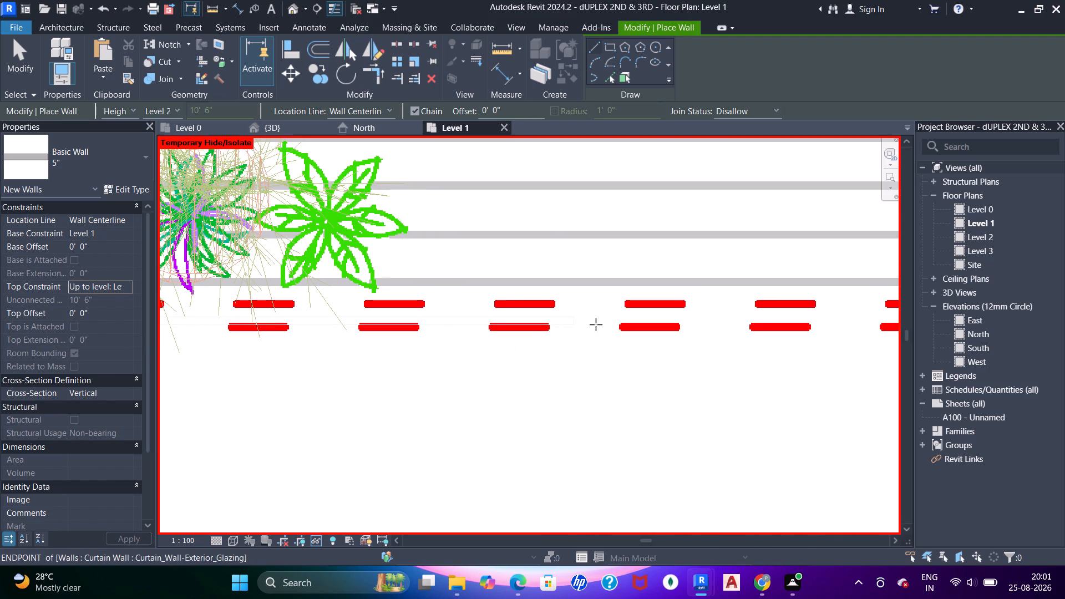
pyautogui.scroll(-4, 585, 323)
pyautogui.scroll(7, 575, 319)
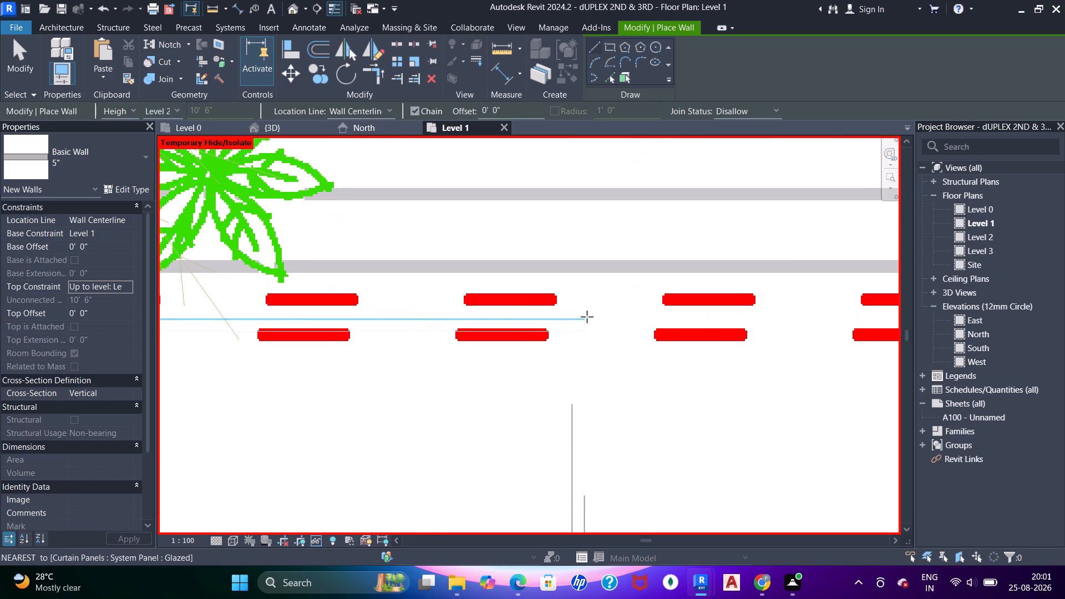
pyautogui.click(582, 318)
pyautogui.scroll(-5, 767, 312)
pyautogui.moveTo(768, 312); pyautogui.dragTo(636, 313, button='middle')
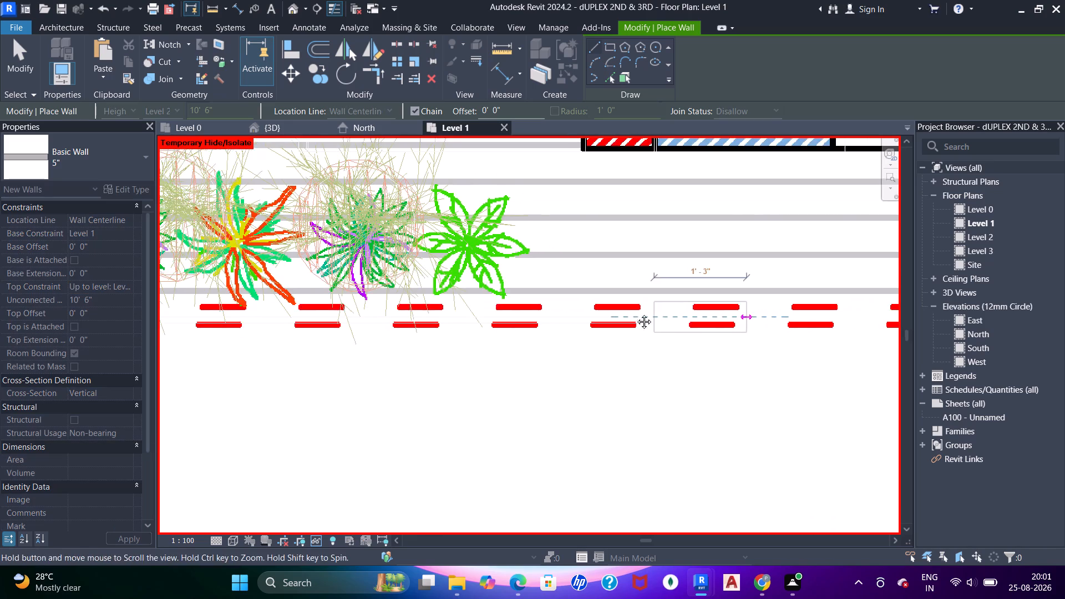
pyautogui.moveTo(636, 313); pyautogui.dragTo(630, 313, button='middle')
pyautogui.moveTo(807, 322); pyautogui.dragTo(541, 311, button='middle')
pyautogui.moveTo(631, 311); pyautogui.dragTo(394, 298, button='middle')
pyautogui.scroll(-3, 556, 297)
pyautogui.moveTo(656, 300); pyautogui.dragTo(414, 296, button='middle')
pyautogui.moveTo(635, 303); pyautogui.dragTo(461, 295, button='middle')
pyautogui.moveTo(507, 286); pyautogui.dragTo(342, 280, button='middle')
pyautogui.moveTo(619, 287); pyautogui.dragTo(437, 293, button='middle')
pyautogui.scroll(9, 566, 280)
pyautogui.moveTo(768, 277); pyautogui.dragTo(318, 324, button='middle')
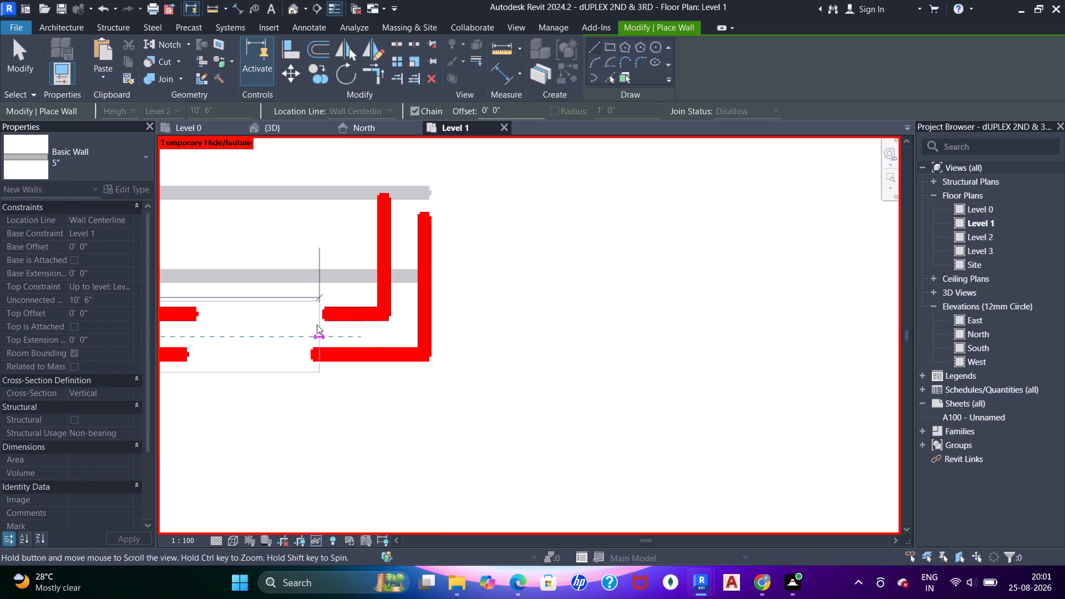
pyautogui.click(429, 326)
pyautogui.scroll(-3, 429, 326)
pyautogui.moveTo(425, 274); pyautogui.dragTo(440, 339, button='middle')
pyautogui.press('Escape')
# Draw a 5" return wall about 1' 11" long from the new front wall's end back to the wash room's outer corner.
pyautogui.scroll(6, 443, 361)
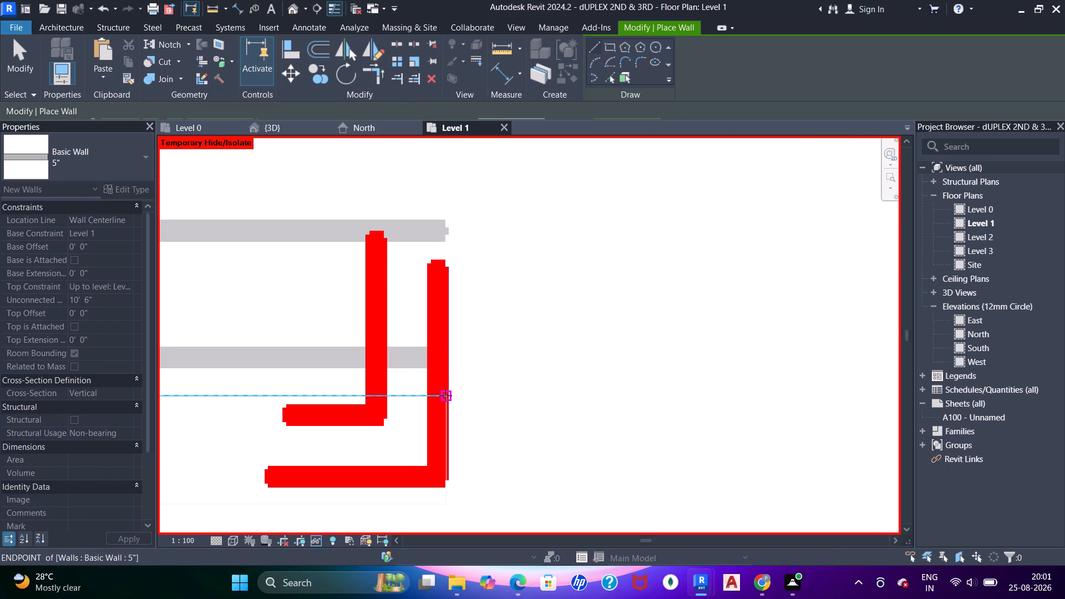
pyautogui.click(445, 395)
pyautogui.scroll(-4, 445, 287)
pyautogui.moveTo(445, 247); pyautogui.dragTo(449, 330, button='middle')
pyautogui.moveTo(455, 241); pyautogui.dragTo(448, 418, button='middle')
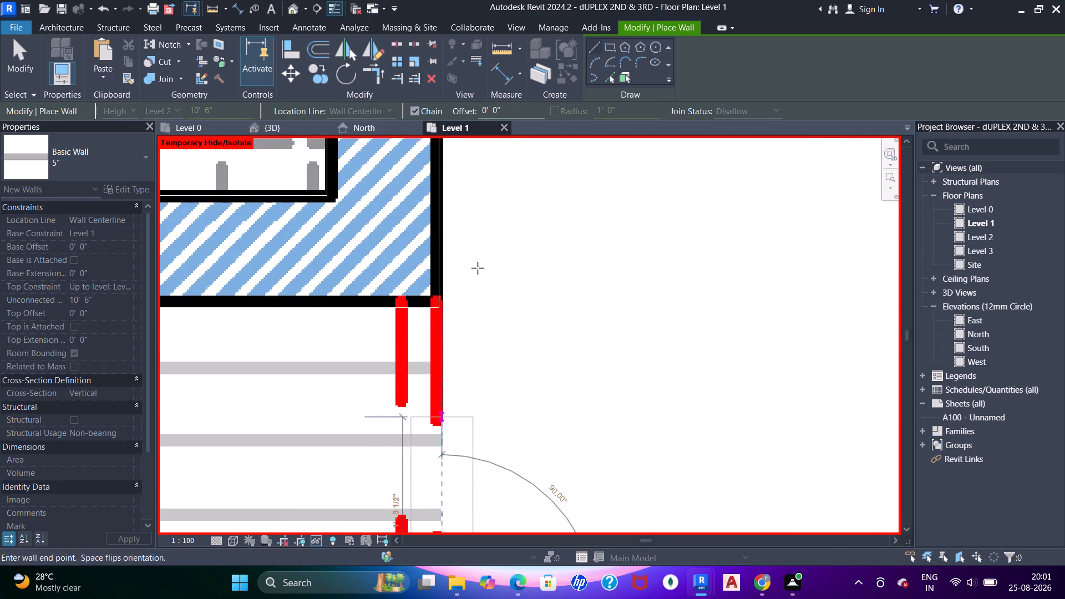
pyautogui.moveTo(475, 232); pyautogui.dragTo(475, 260, button='middle')
pyautogui.scroll(4, 437, 315)
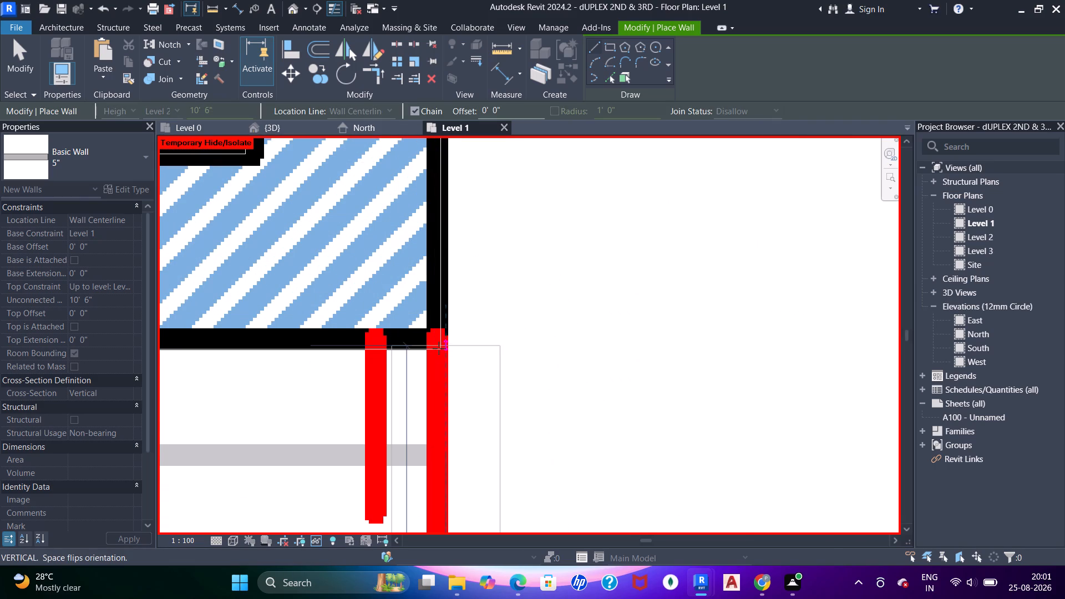
pyautogui.click(437, 370)
pyautogui.press('Escape')
pyautogui.press('Escape')
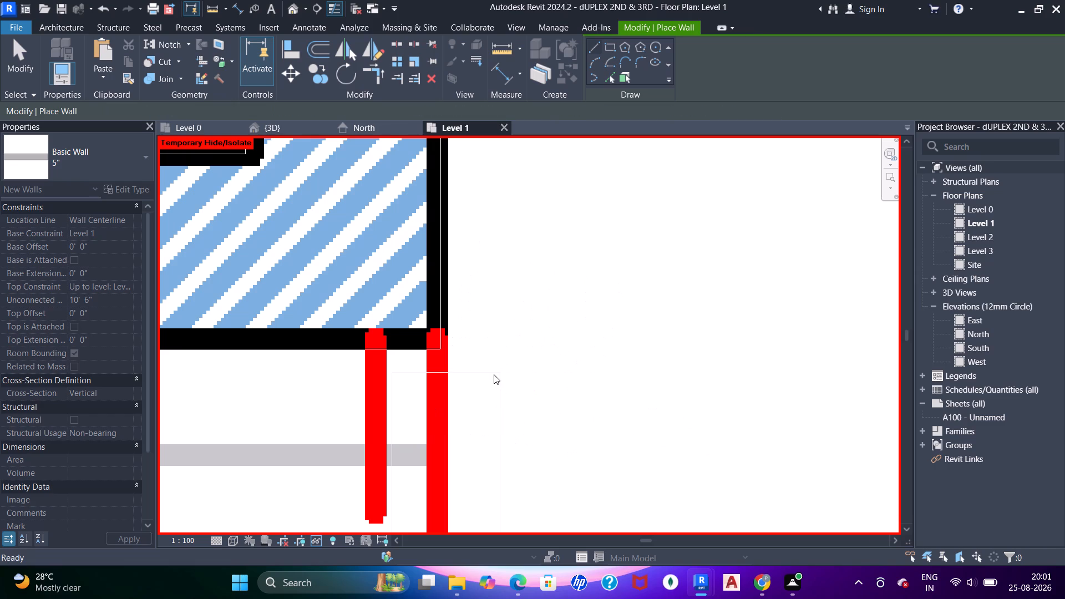
pyautogui.press('Escape')
pyautogui.press('Escape')
pyautogui.click(494, 374)
pyautogui.press('Escape')
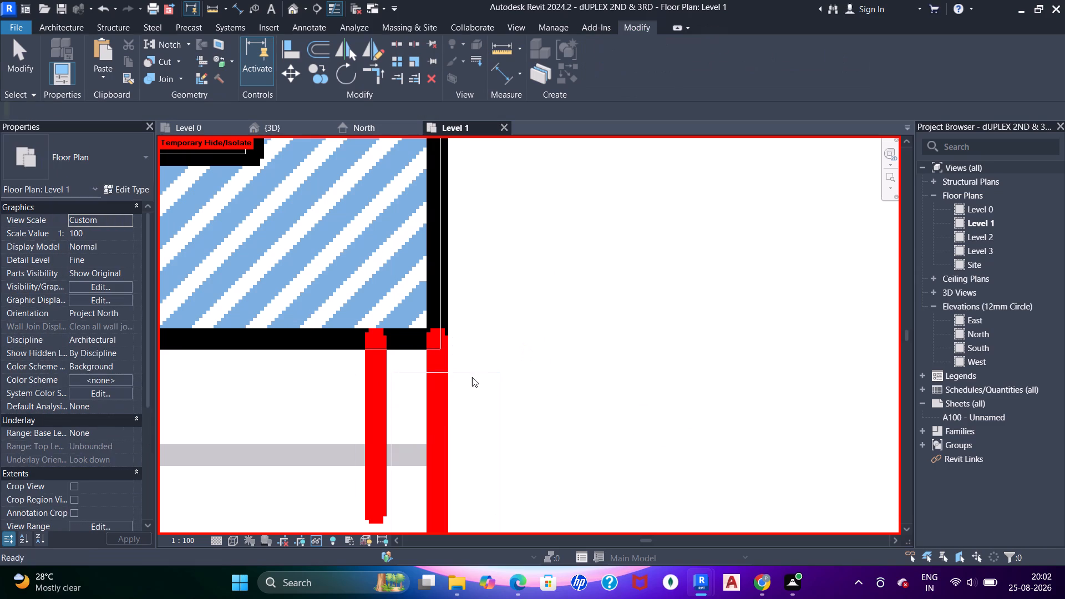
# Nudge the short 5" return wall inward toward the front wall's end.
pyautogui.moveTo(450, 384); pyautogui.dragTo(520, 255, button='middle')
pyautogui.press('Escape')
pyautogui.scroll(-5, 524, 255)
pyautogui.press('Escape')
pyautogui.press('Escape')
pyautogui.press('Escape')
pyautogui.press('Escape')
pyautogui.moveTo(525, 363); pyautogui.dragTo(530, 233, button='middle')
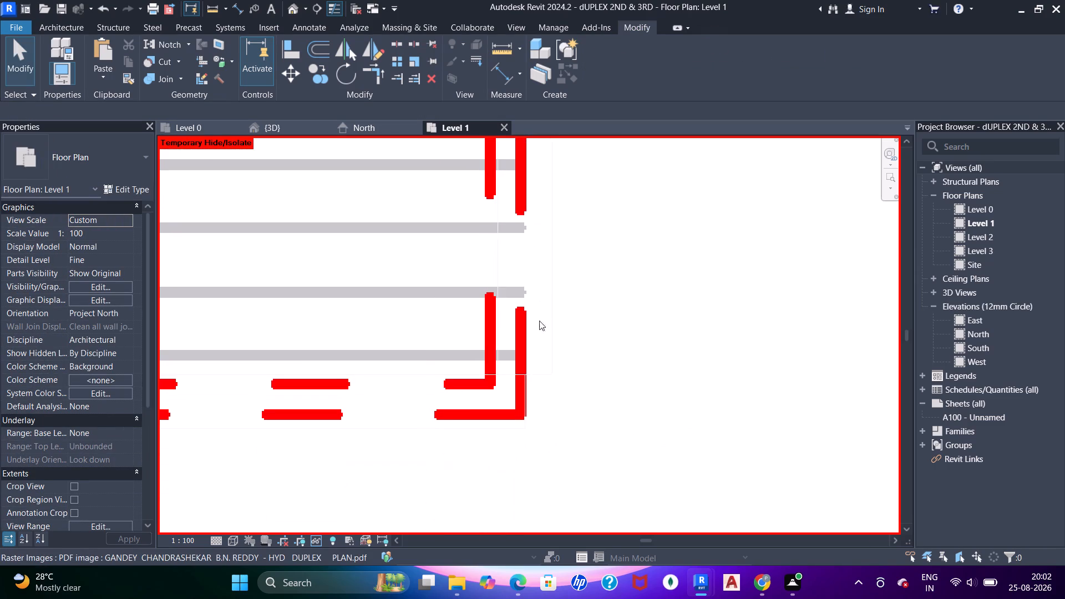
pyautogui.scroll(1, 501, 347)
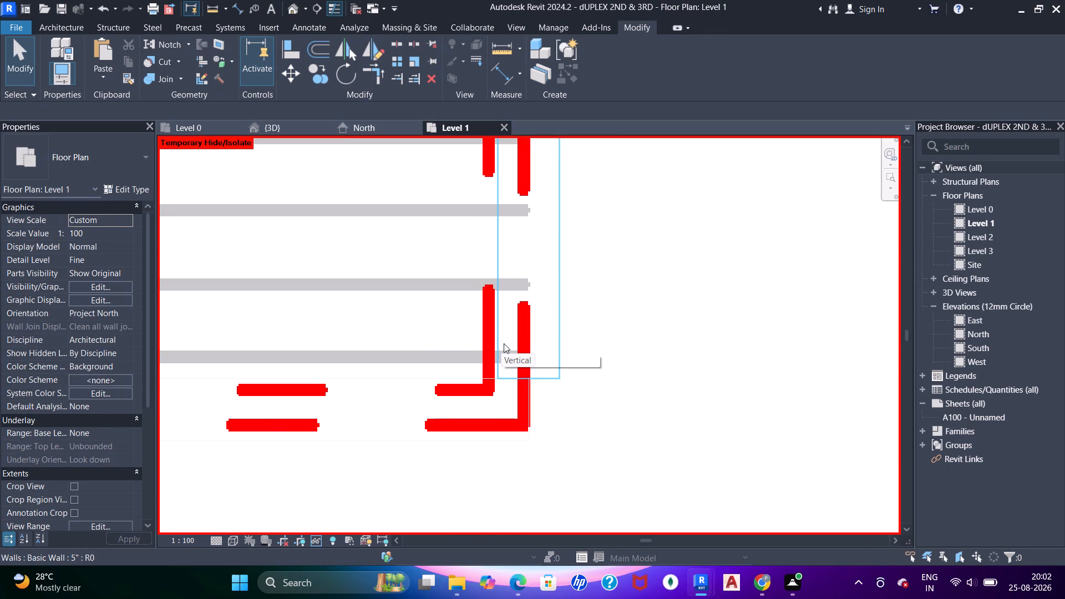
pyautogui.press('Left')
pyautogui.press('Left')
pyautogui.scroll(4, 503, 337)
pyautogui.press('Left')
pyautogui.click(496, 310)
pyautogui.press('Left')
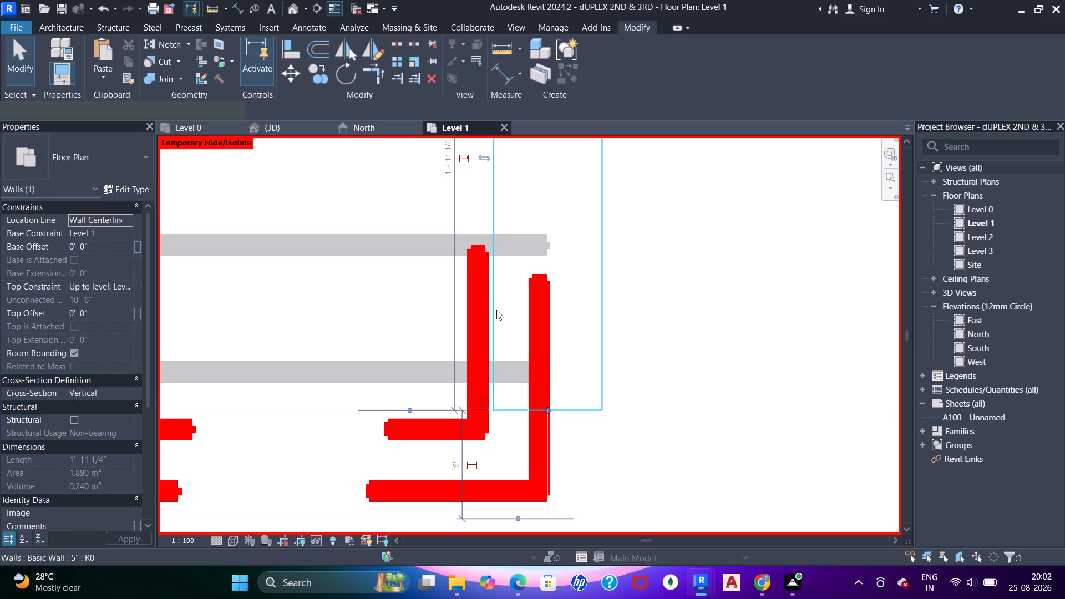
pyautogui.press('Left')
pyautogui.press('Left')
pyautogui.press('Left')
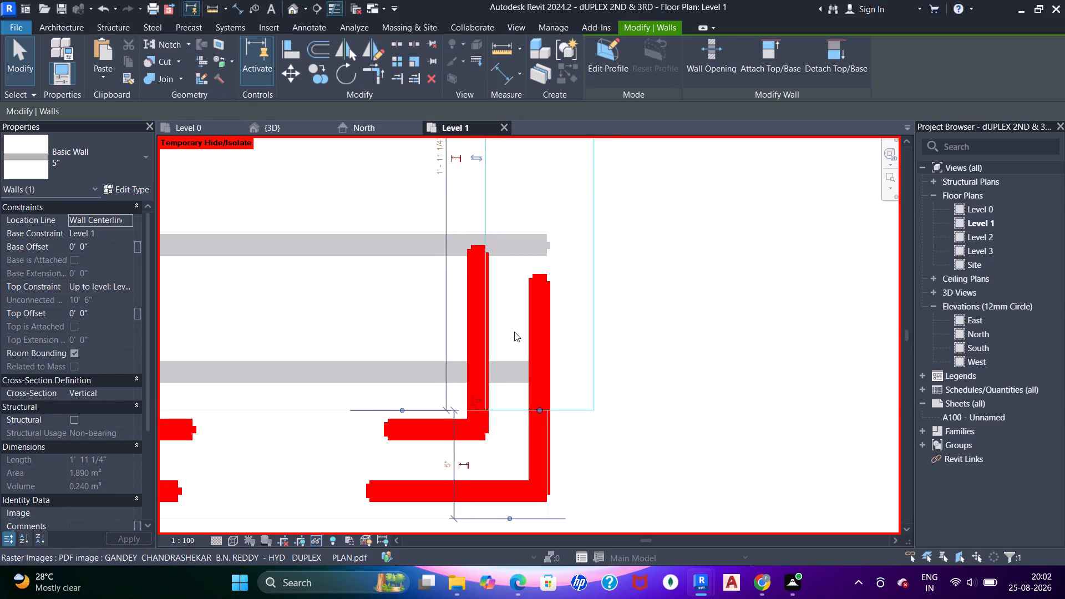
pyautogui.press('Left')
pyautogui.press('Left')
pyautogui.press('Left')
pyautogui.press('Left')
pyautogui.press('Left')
# Align the return wall's outer face with the end face of the 5" front wall.
pyautogui.write('aaa')
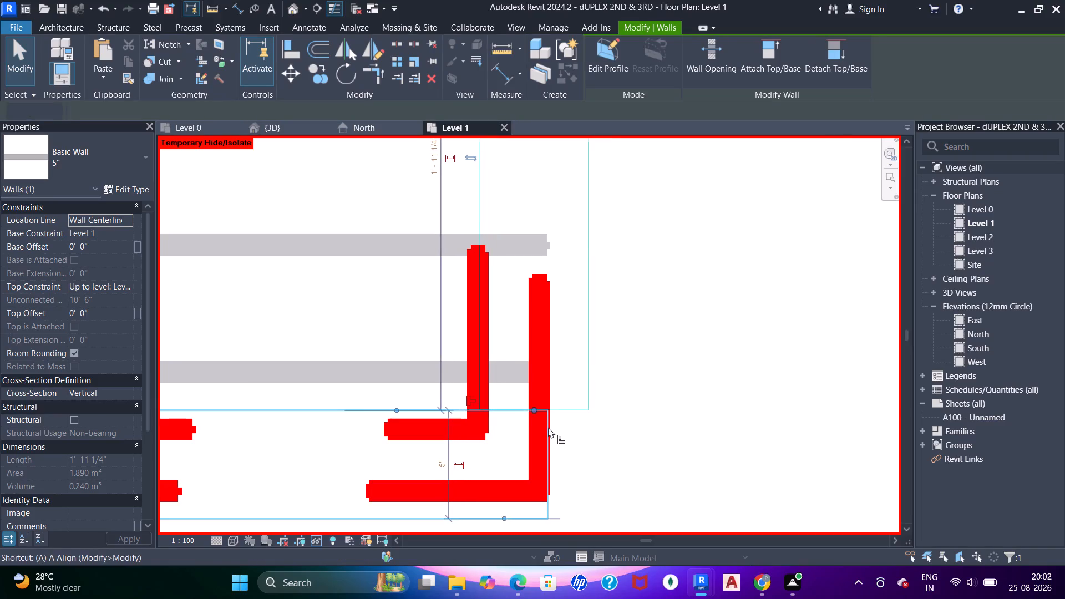
pyautogui.click(548, 430)
pyautogui.click(577, 377)
pyautogui.scroll(-6, 554, 352)
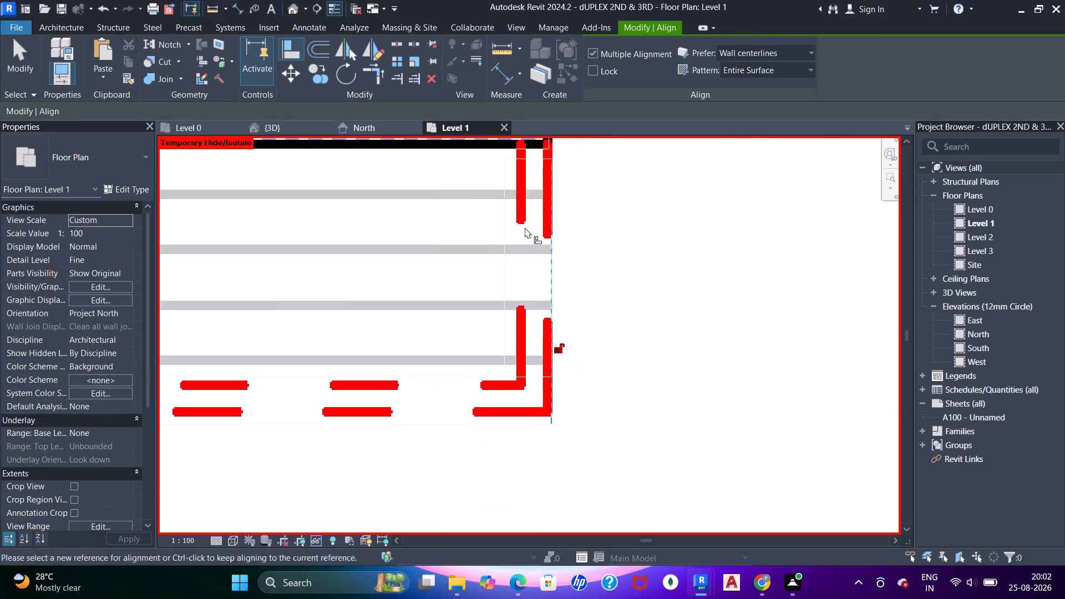
pyautogui.scroll(-5, 525, 227)
pyautogui.moveTo(483, 262); pyautogui.dragTo(503, 354, button='middle')
pyautogui.press('Escape')
pyautogui.press('Escape')
pyautogui.scroll(-7, 498, 323)
pyautogui.press('Escape')
pyautogui.press('Escape')
# Switch the Level 1 plan to the shaded visual style.
pyautogui.scroll(-3, 488, 317)
pyautogui.moveTo(422, 342); pyautogui.dragTo(677, 326, button='middle')
pyautogui.moveTo(487, 359); pyautogui.dragTo(559, 341, button='middle')
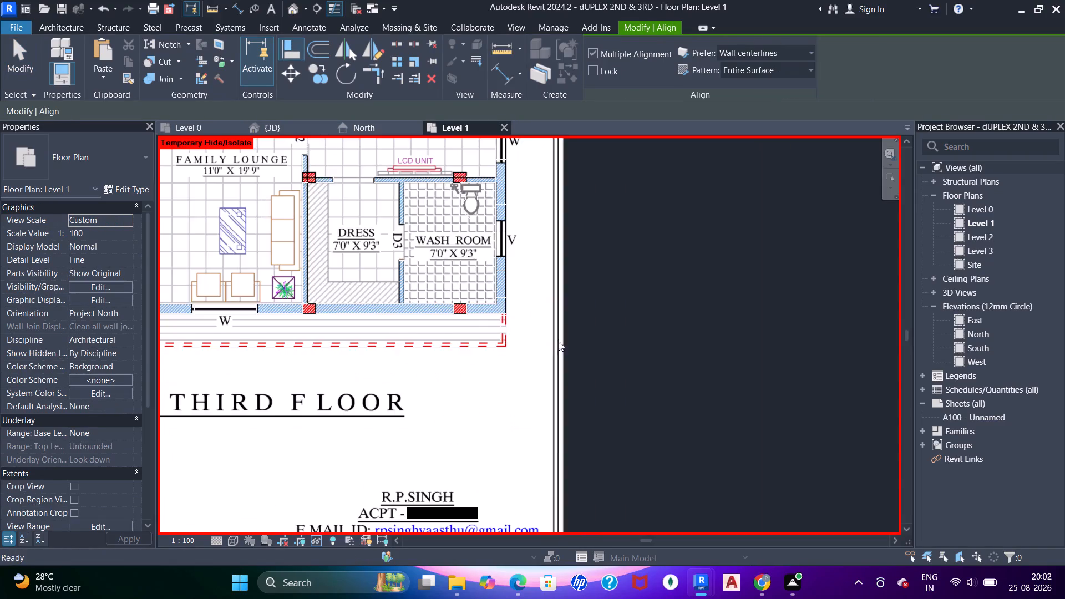
pyautogui.moveTo(559, 341); pyautogui.dragTo(610, 331, button='middle')
pyautogui.moveTo(398, 336); pyautogui.dragTo(569, 339, button='middle')
pyautogui.moveTo(228, 344); pyautogui.dragTo(459, 333, button='middle')
pyautogui.scroll(5, 385, 351)
pyautogui.moveTo(362, 349); pyautogui.dragTo(396, 351, button='middle')
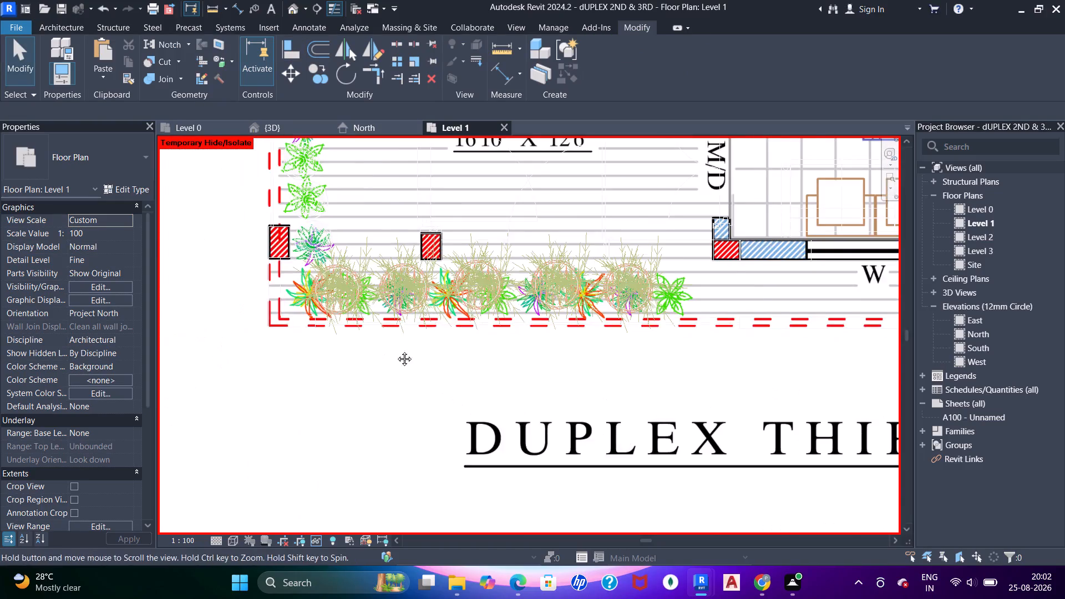
pyautogui.moveTo(396, 351); pyautogui.dragTo(447, 339, button='middle')
pyautogui.scroll(4, 343, 326)
pyautogui.press('s')
pyautogui.press('d')
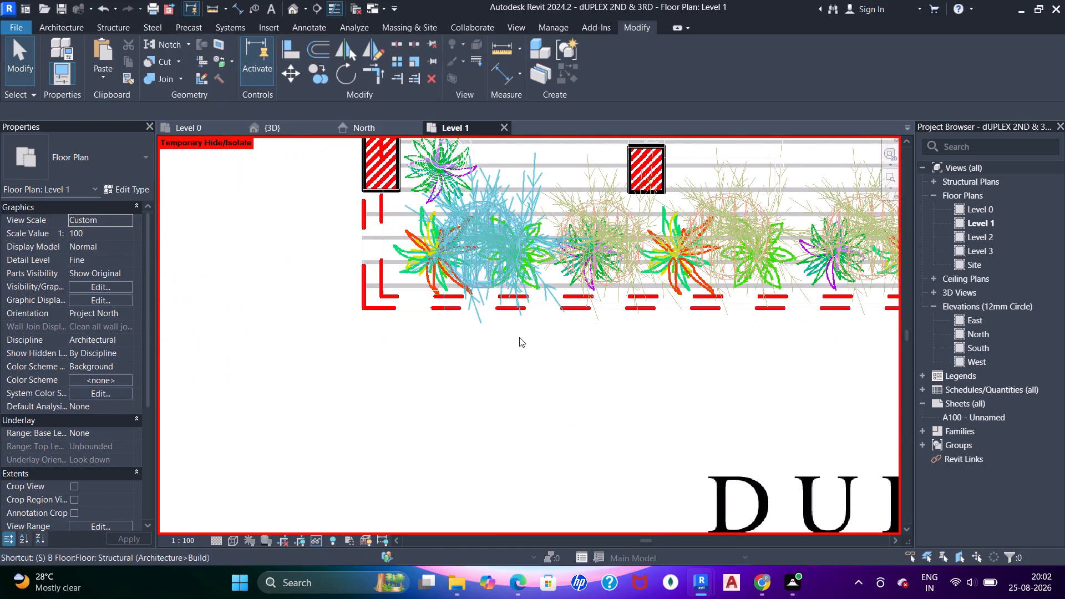
pyautogui.moveTo(500, 327); pyautogui.dragTo(486, 343, button='middle')
# Align the outer face of the long 5" front wall with the outer face of the L-shaped 5" wall at the balcony corner.
pyautogui.press('a')
pyautogui.press('a')
pyautogui.press('a')
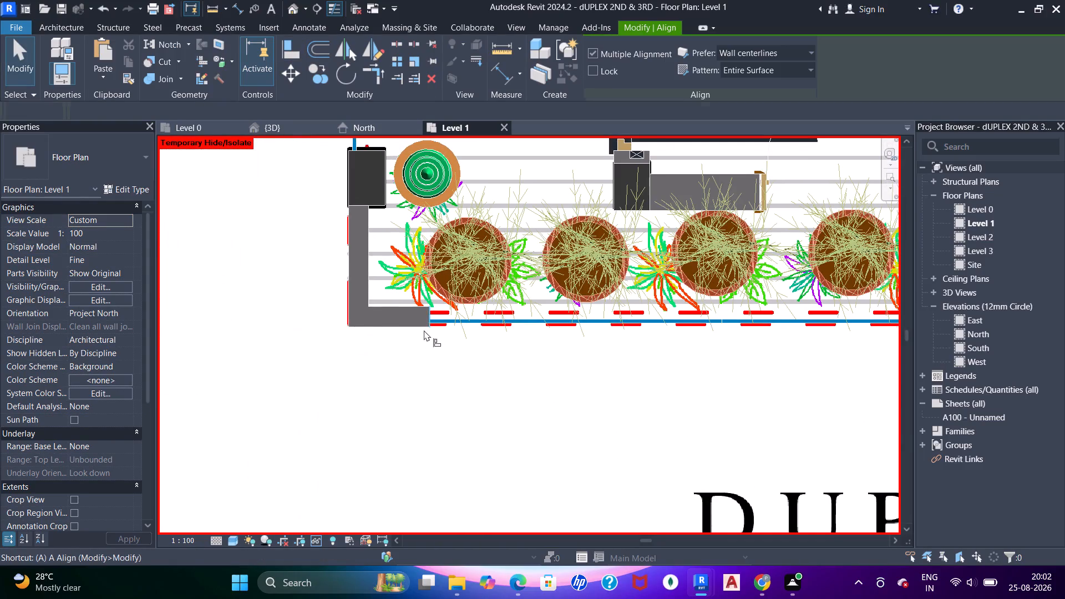
pyautogui.click(415, 329)
pyautogui.scroll(-4, 493, 309)
pyautogui.moveTo(636, 317); pyautogui.dragTo(301, 320, button='middle')
pyautogui.moveTo(515, 328); pyautogui.dragTo(418, 321, button='middle')
pyautogui.scroll(6, 458, 315)
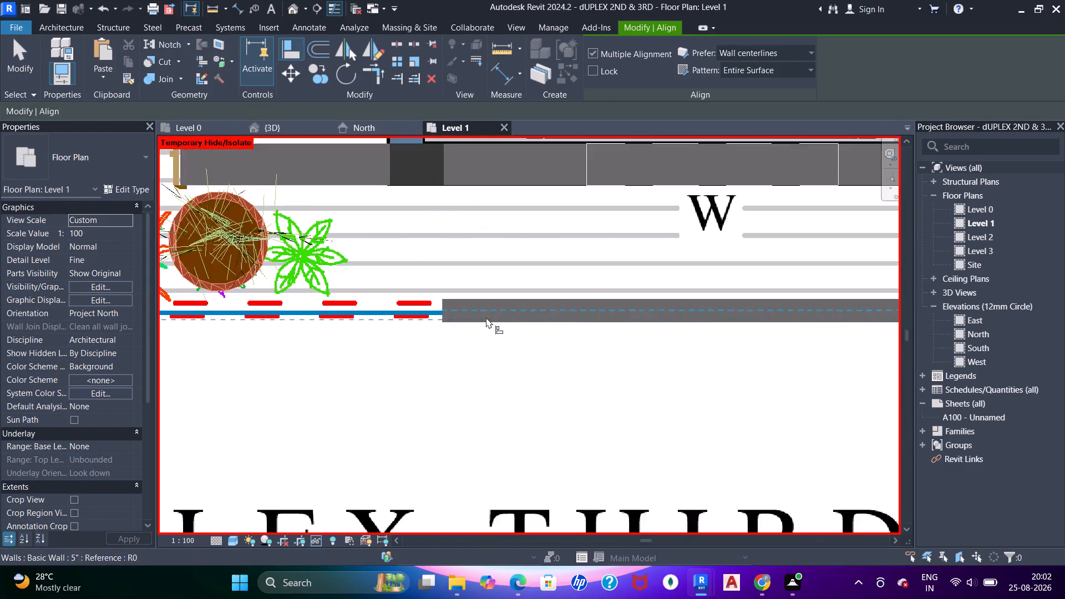
pyautogui.click(489, 326)
pyautogui.scroll(-5, 523, 329)
pyautogui.moveTo(568, 324); pyautogui.dragTo(509, 329, button='middle')
pyautogui.click(571, 372)
pyautogui.moveTo(620, 341); pyautogui.dragTo(358, 357, button='middle')
pyautogui.moveTo(630, 372); pyautogui.dragTo(353, 343, button='middle')
pyautogui.moveTo(548, 331); pyautogui.dragTo(349, 349, button='middle')
pyautogui.scroll(9, 562, 351)
pyautogui.moveTo(495, 363); pyautogui.dragTo(630, 422, button='middle')
pyautogui.press('Escape')
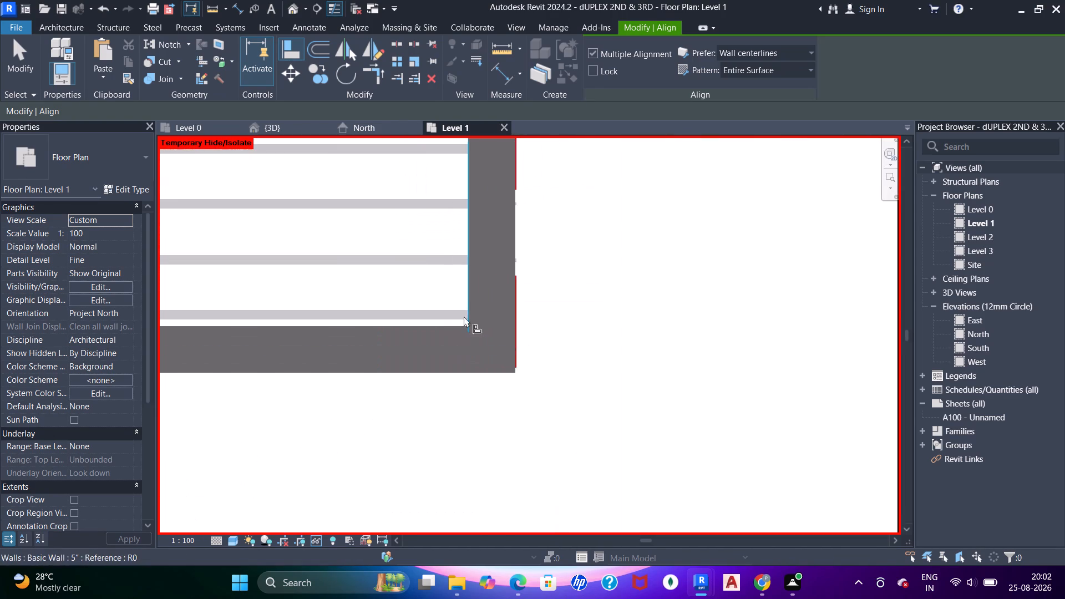
pyautogui.press('Escape')
# Pull the short 5" return wall's front end back, clear of the long front wall.
pyautogui.click(494, 273)
pyautogui.scroll(4, 495, 312)
pyautogui.press('Escape')
pyautogui.press('Escape')
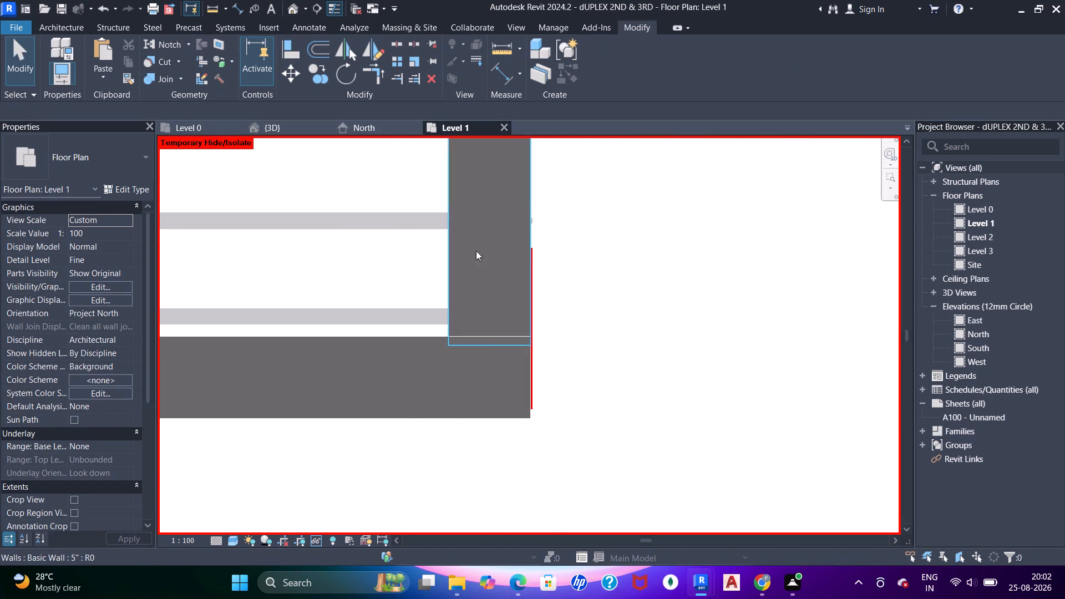
pyautogui.click(476, 251)
pyautogui.moveTo(494, 337); pyautogui.dragTo(494, 300)
pyautogui.scroll(5, 495, 319)
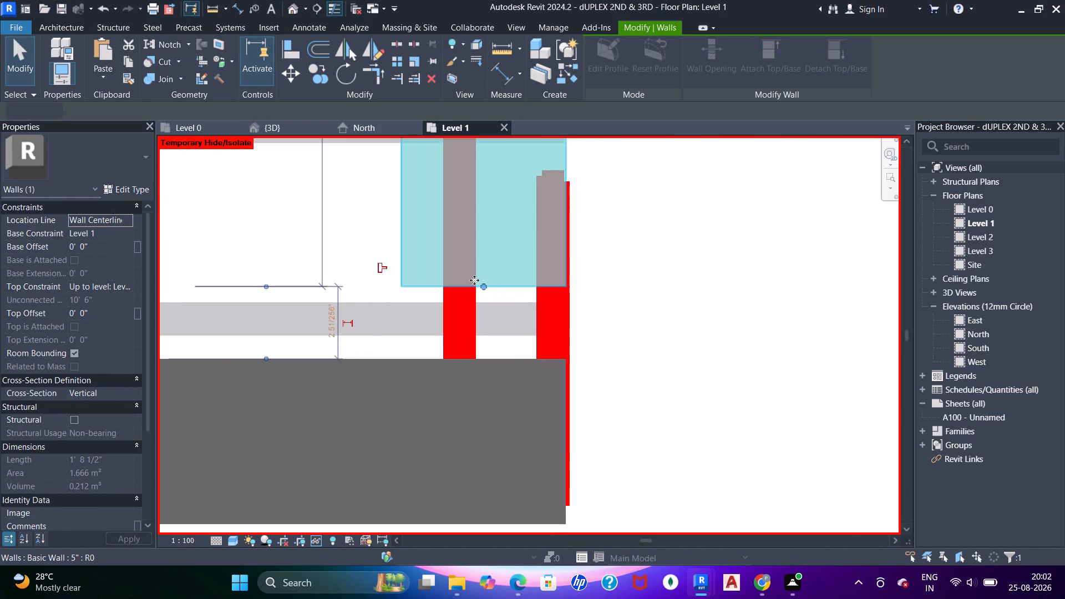
pyautogui.rightClick(493, 282)
pyautogui.rightClick(480, 283)
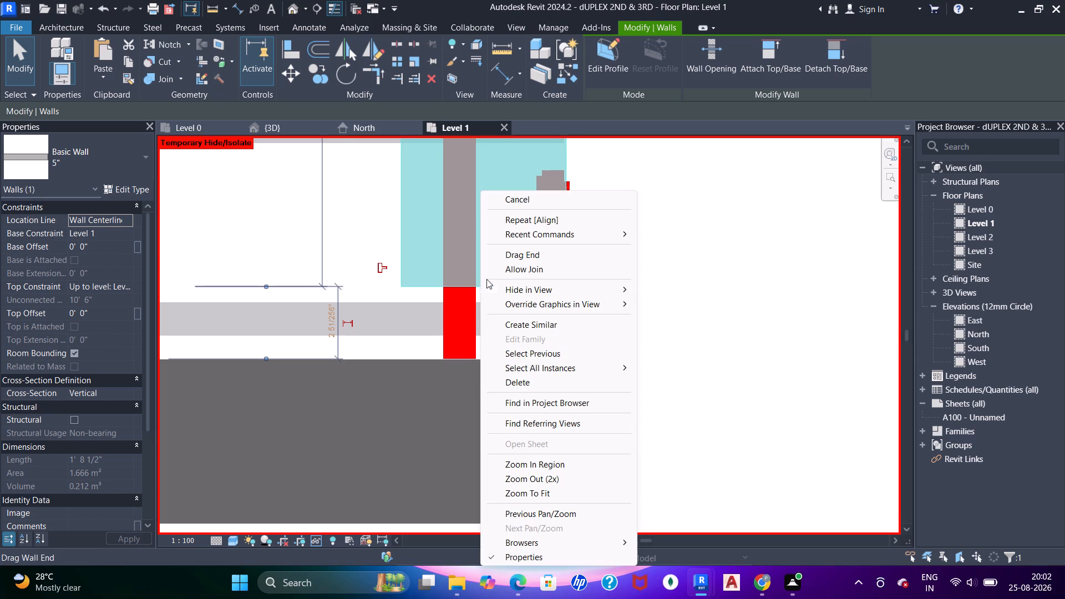
pyautogui.press('Escape')
pyautogui.scroll(-4, 483, 313)
pyautogui.moveTo(484, 316); pyautogui.dragTo(503, 261, button='middle')
pyautogui.press('Escape')
# Align the return wall's front end with the inner face of the 5" front wall.
pyautogui.press('a')
pyautogui.press('a')
pyautogui.press('a')
pyautogui.moveTo(506, 283); pyautogui.dragTo(507, 277)
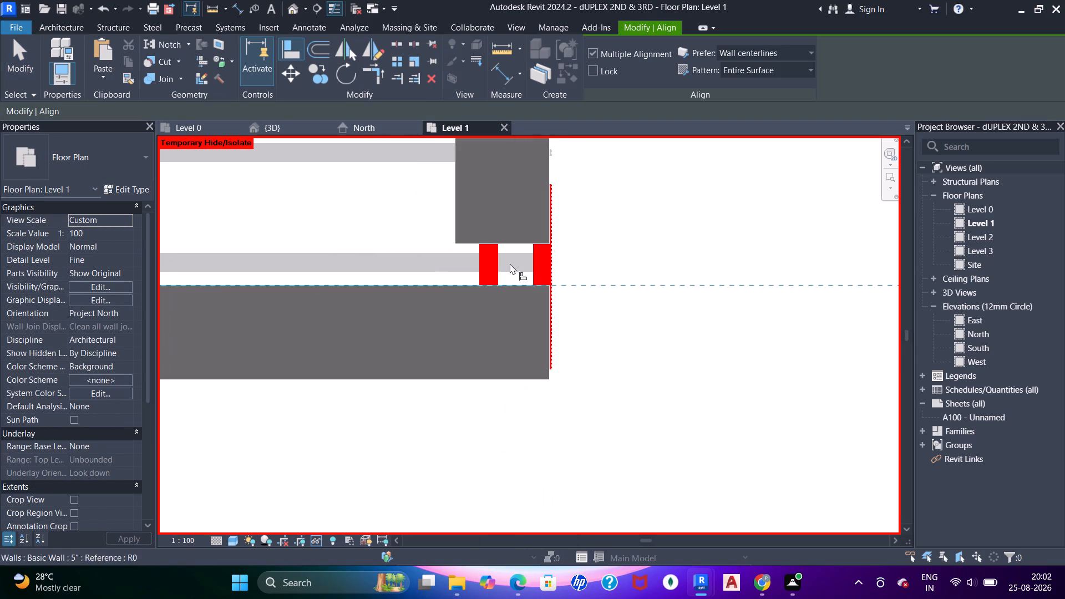
pyautogui.click(510, 247)
pyautogui.scroll(-5, 551, 217)
pyautogui.moveTo(565, 203); pyautogui.dragTo(518, 317, button='middle')
pyautogui.press('Escape')
pyautogui.press('Escape')
pyautogui.scroll(-2, 520, 271)
pyautogui.moveTo(525, 235); pyautogui.dragTo(534, 257, button='middle')
pyautogui.scroll(3, 534, 258)
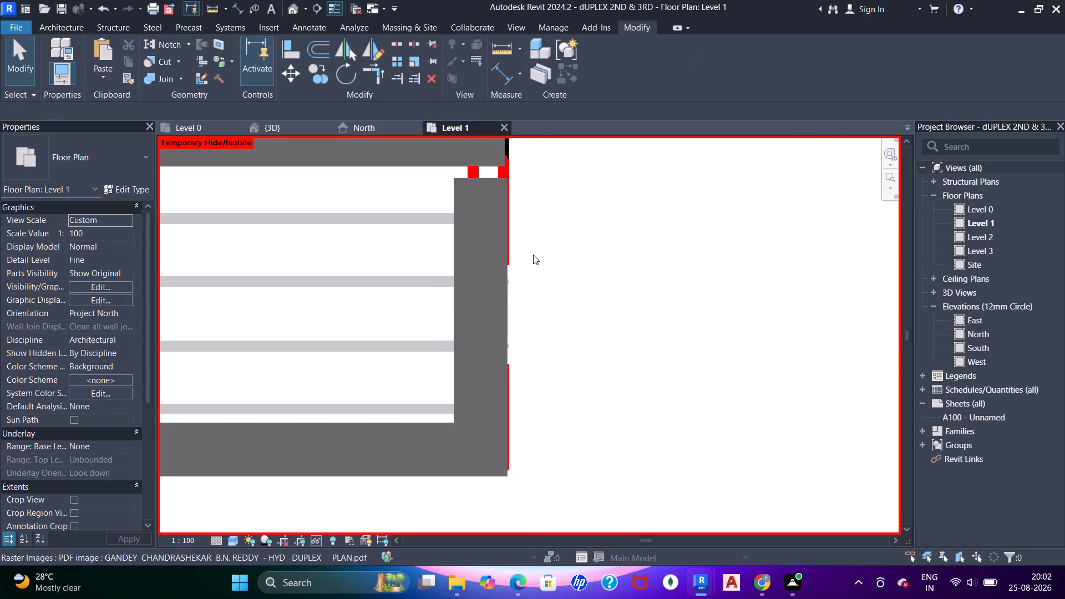
# Join the geometry of the 5" front wall and the short return wall at their corner.
pyautogui.press('j')
pyautogui.press('j')
pyautogui.click(509, 435)
pyautogui.click(504, 409)
pyautogui.scroll(-3, 520, 315)
pyautogui.moveTo(514, 268); pyautogui.dragTo(528, 326, button='middle')
pyautogui.press('Escape')
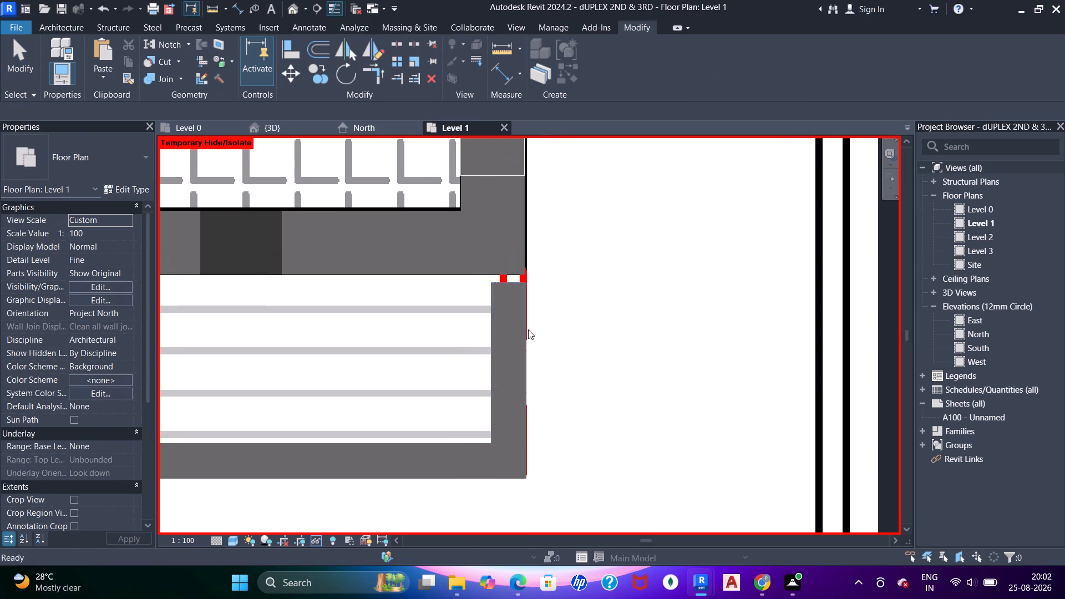
pyautogui.moveTo(523, 327); pyautogui.dragTo(524, 341, button='middle')
pyautogui.scroll(3, 526, 304)
pyautogui.moveTo(540, 307); pyautogui.dragTo(549, 318, button='middle')
pyautogui.press('Escape')
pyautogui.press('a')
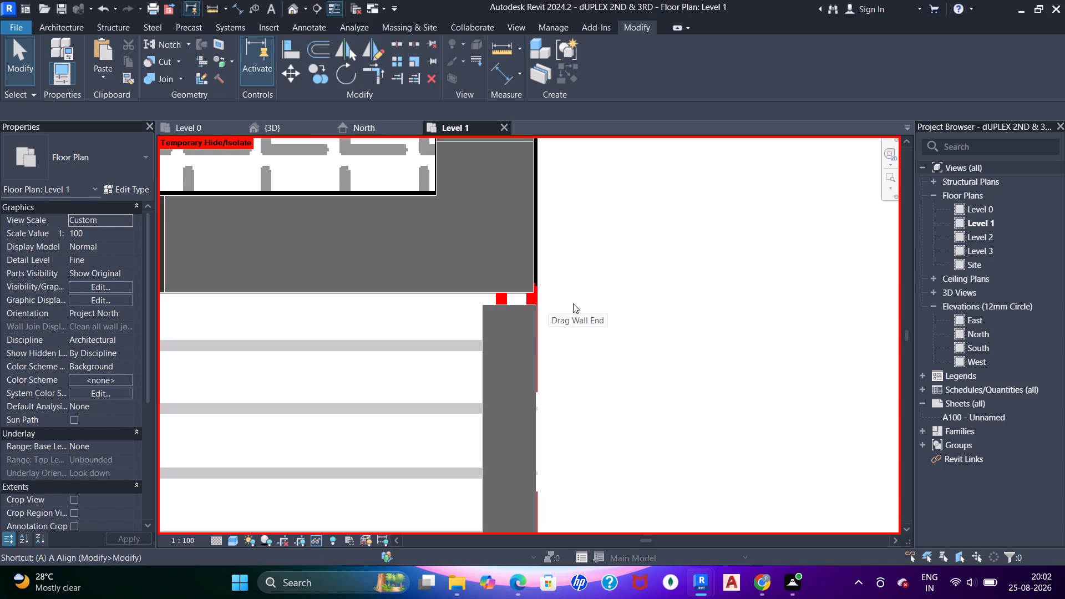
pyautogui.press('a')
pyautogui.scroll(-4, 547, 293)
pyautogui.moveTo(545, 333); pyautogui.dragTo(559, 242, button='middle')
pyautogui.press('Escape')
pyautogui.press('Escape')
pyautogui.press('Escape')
# Align the return wall's outer face with the outer face of the wash room's exterior wall.
pyautogui.moveTo(568, 185); pyautogui.dragTo(568, 210, button='middle')
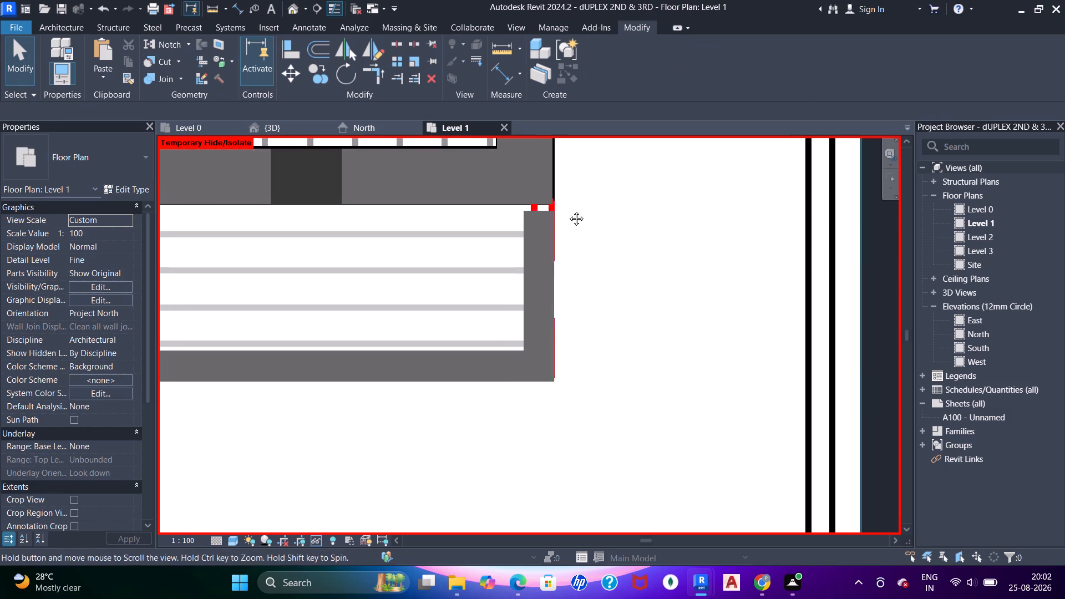
pyautogui.moveTo(568, 210); pyautogui.dragTo(568, 222, button='middle')
pyautogui.press('a')
pyautogui.press('a')
pyautogui.press('a')
pyautogui.click(555, 201)
pyautogui.click(552, 277)
pyautogui.press('Escape')
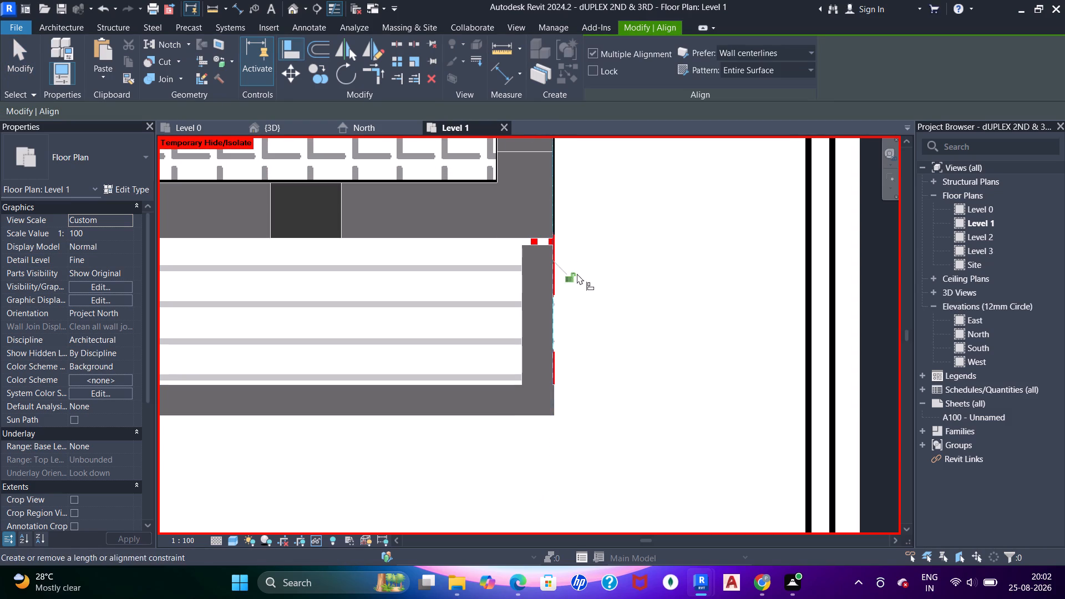
pyautogui.press('Escape')
# Align the return wall's rear end with the front face of the wash room wall to close the gap.
pyautogui.scroll(-1, 560, 220)
pyautogui.middleClick(562, 236)
pyautogui.scroll(3, 562, 236)
pyautogui.press('a')
pyautogui.press('a')
pyautogui.scroll(6, 513, 241)
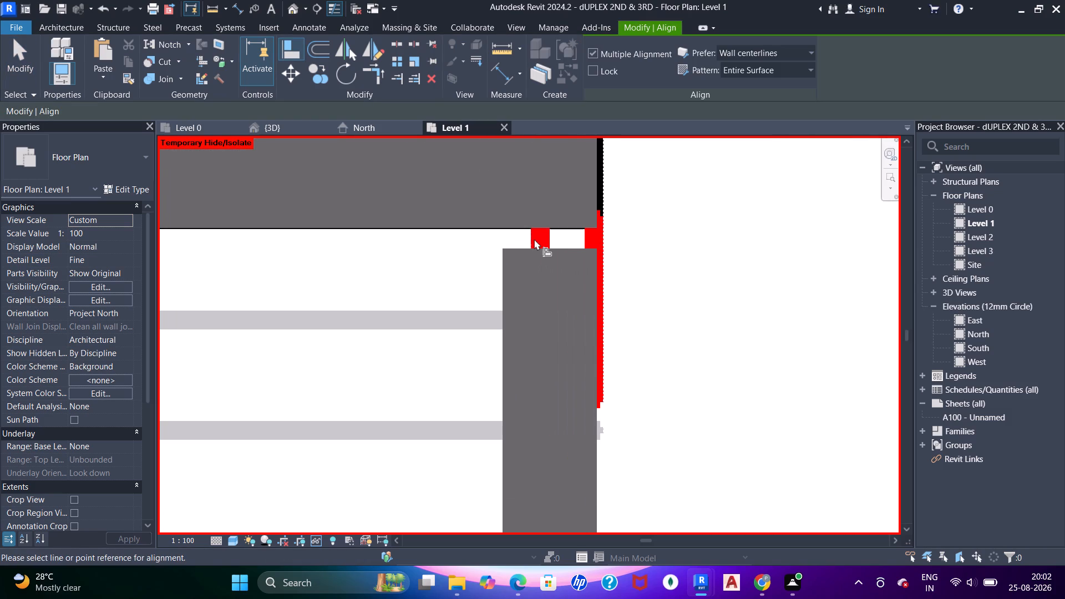
pyautogui.click(536, 225)
pyautogui.click(542, 247)
pyautogui.scroll(-7, 545, 230)
pyautogui.press('Escape')
pyautogui.scroll(4, 583, 241)
pyautogui.press('Escape')
pyautogui.middleClick(577, 258)
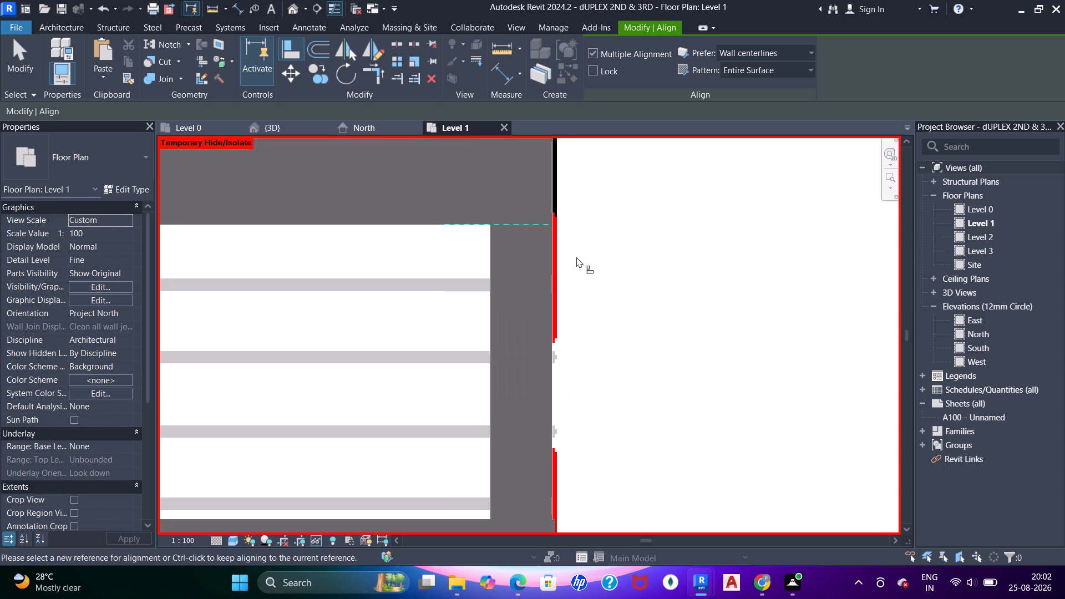
# Join the geometry of the wash room's outer wall and the short 5" return wall.
pyautogui.press('j')
pyautogui.click(541, 232)
pyautogui.press('j')
pyautogui.press('j')
pyautogui.click(536, 203)
pyautogui.moveTo(551, 258); pyautogui.dragTo(551, 248)
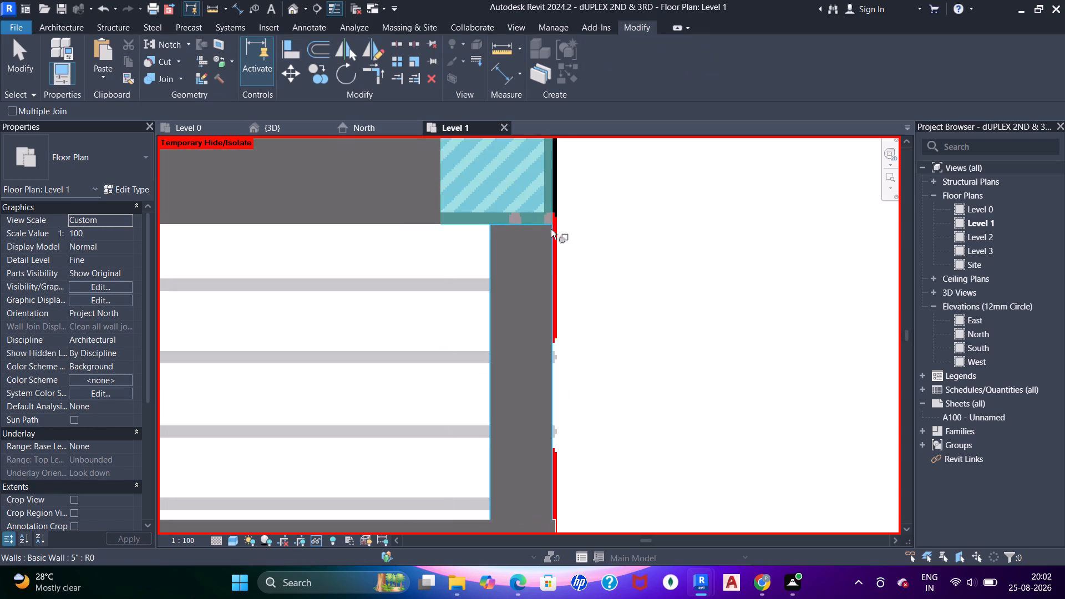
pyautogui.scroll(-7, 551, 209)
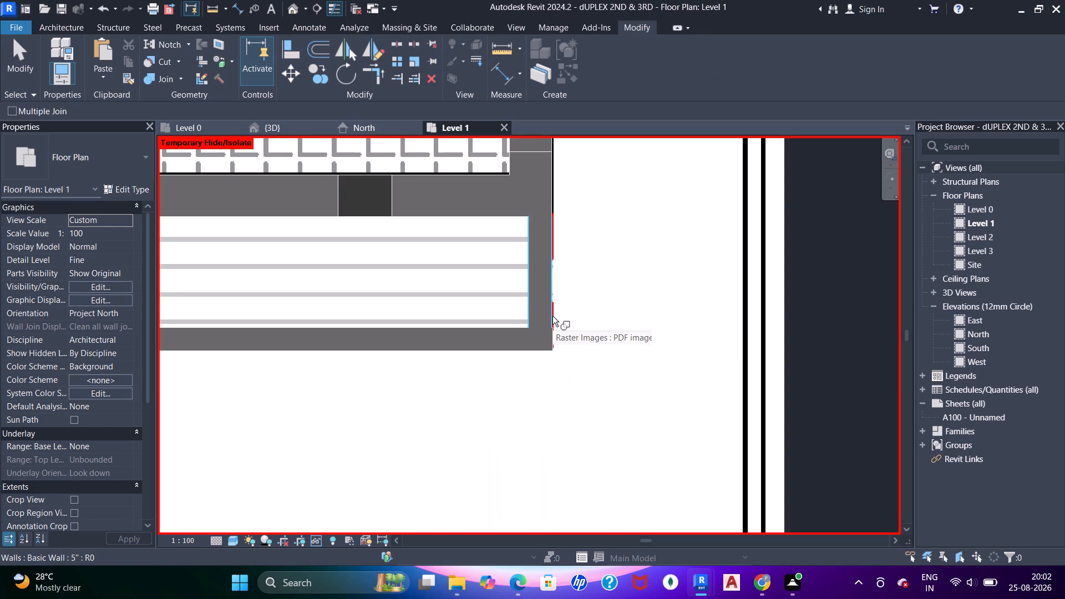
pyautogui.scroll(-4, 499, 282)
pyautogui.moveTo(428, 285); pyautogui.dragTo(646, 333, button='middle')
pyautogui.scroll(6, 722, 247)
pyautogui.scroll(-7, 722, 243)
pyautogui.moveTo(372, 343); pyautogui.dragTo(382, 354, button='middle')
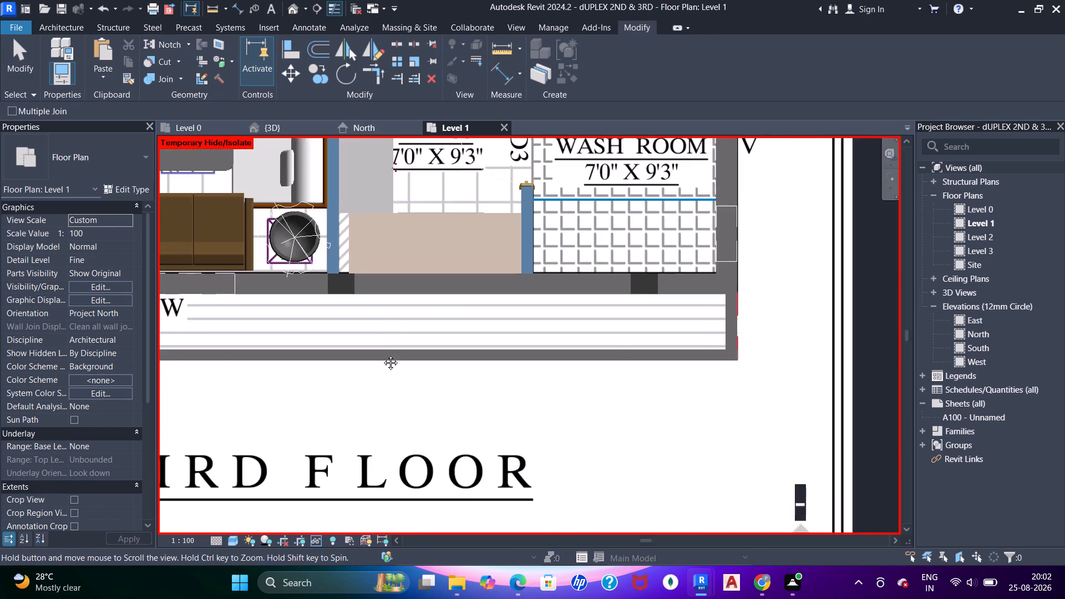
pyautogui.moveTo(382, 354); pyautogui.dragTo(721, 336, button='middle')
pyautogui.moveTo(470, 361); pyautogui.dragTo(750, 362, button='middle')
pyautogui.moveTo(479, 375); pyautogui.dragTo(560, 375, button='middle')
pyautogui.moveTo(346, 364); pyautogui.dragTo(390, 413, button='middle')
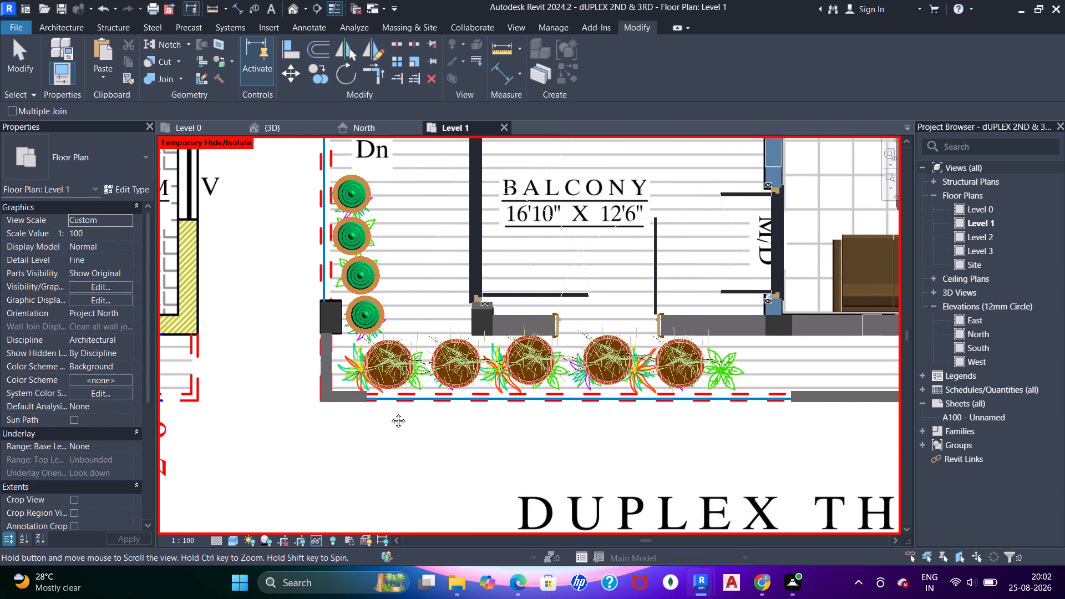
pyautogui.moveTo(390, 413); pyautogui.dragTo(389, 417, button='middle')
pyautogui.moveTo(337, 280); pyautogui.dragTo(366, 368, button='middle')
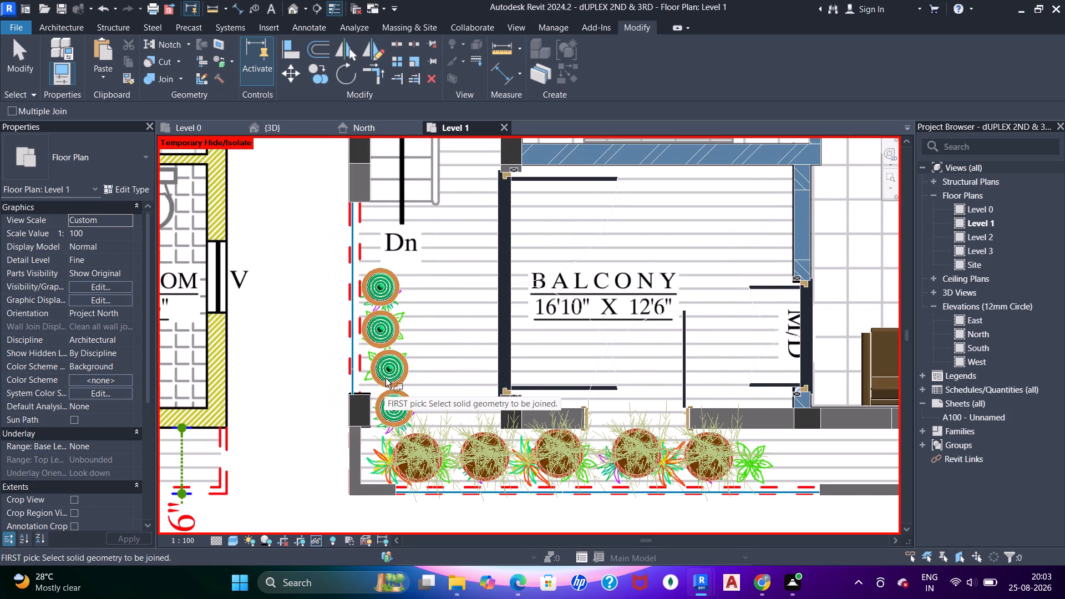
pyautogui.scroll(5, 351, 216)
pyautogui.press('Escape')
pyautogui.press('Escape')
pyautogui.press('Escape')
# Draw a 5" thick wall with an unconnected height of 5" along the planter-side curtain wall, from the stair-side column to the corner column.
pyautogui.scroll(-3, 366, 222)
pyautogui.moveTo(363, 237); pyautogui.dragTo(364, 179, button='middle')
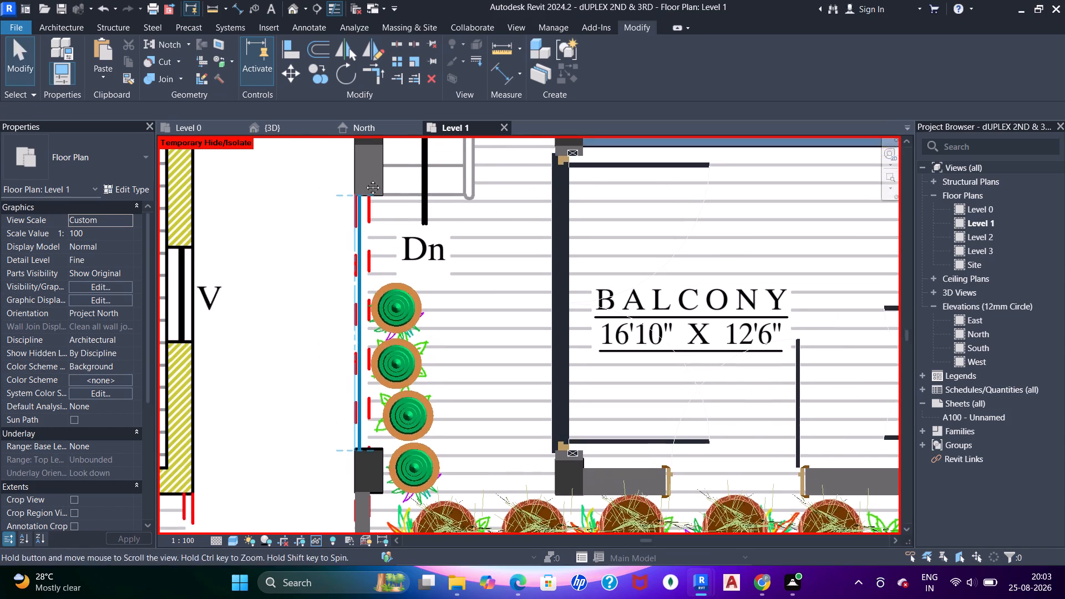
pyautogui.moveTo(364, 179); pyautogui.dragTo(364, 179, button='middle')
pyautogui.press('Escape')
pyautogui.press('Escape')
pyautogui.moveTo(372, 189); pyautogui.dragTo(377, 210, button='middle')
pyautogui.press('Escape')
pyautogui.press('Escape')
pyautogui.press('Escape')
pyautogui.press('Escape')
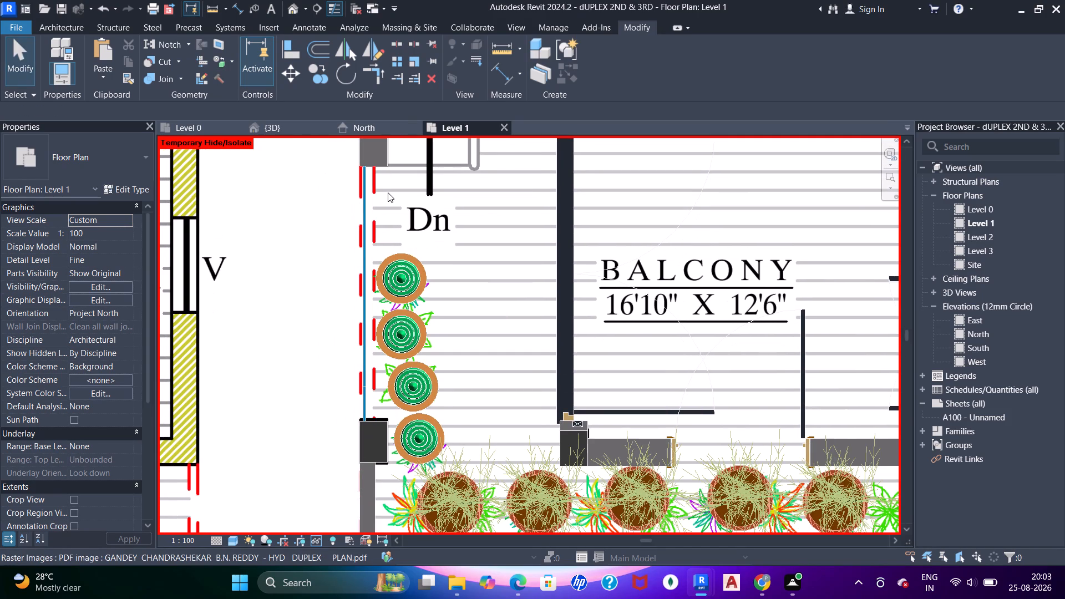
pyautogui.press('w')
pyautogui.press('a')
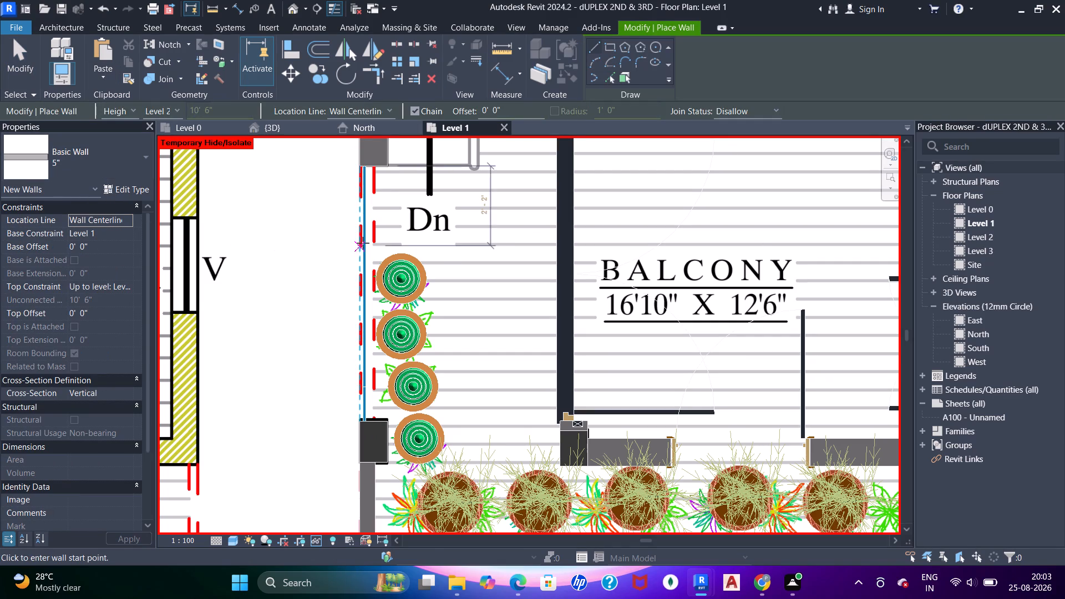
pyautogui.click(131, 285)
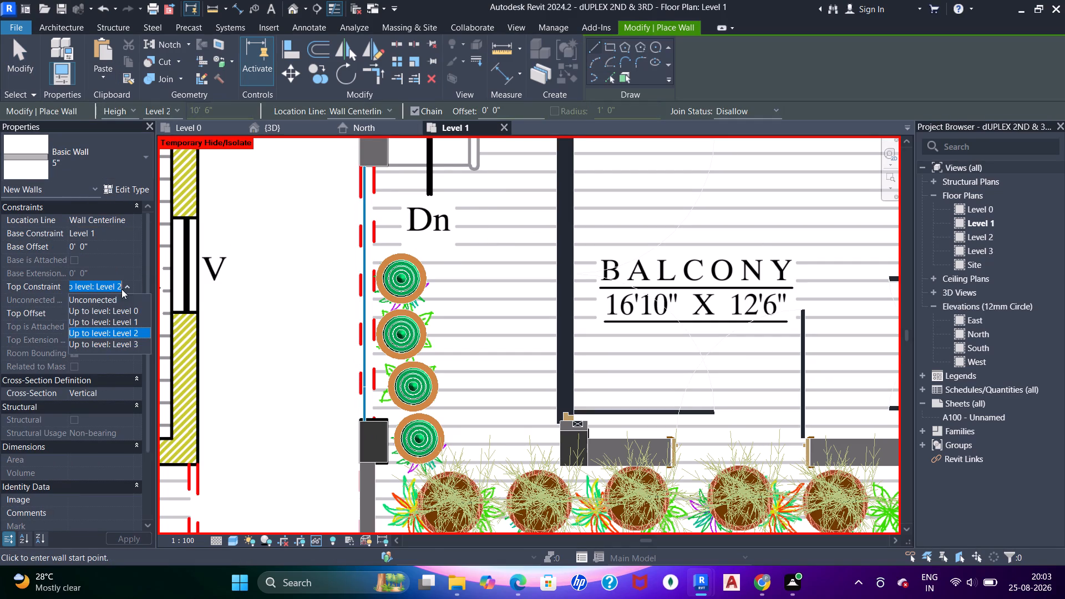
pyautogui.click(108, 297)
pyautogui.click(108, 299)
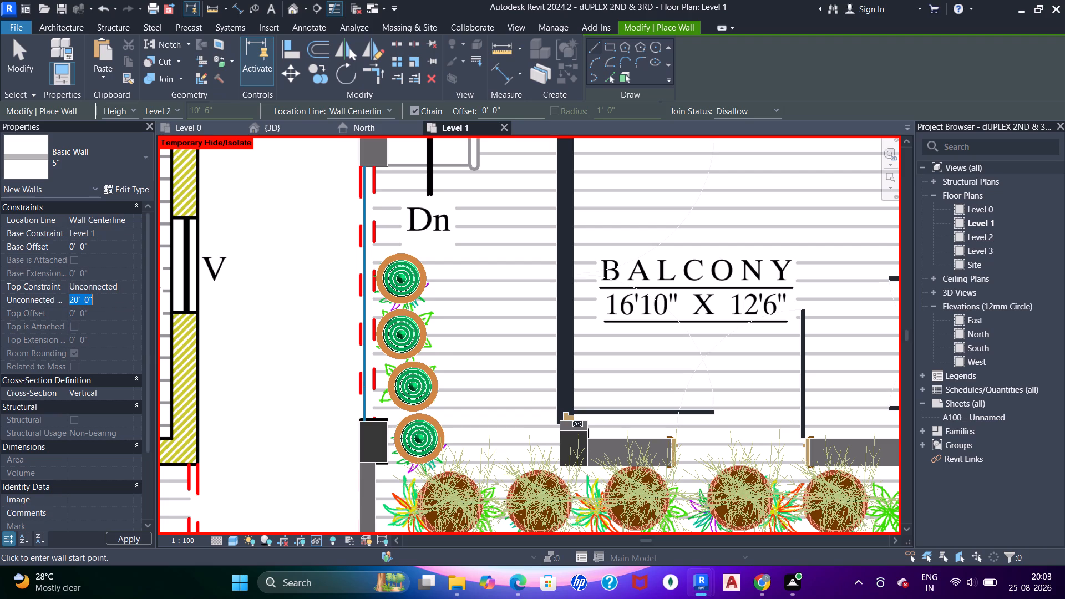
pyautogui.press('5')
pyautogui.hotkey('shift', '"')
pyautogui.press('Return')
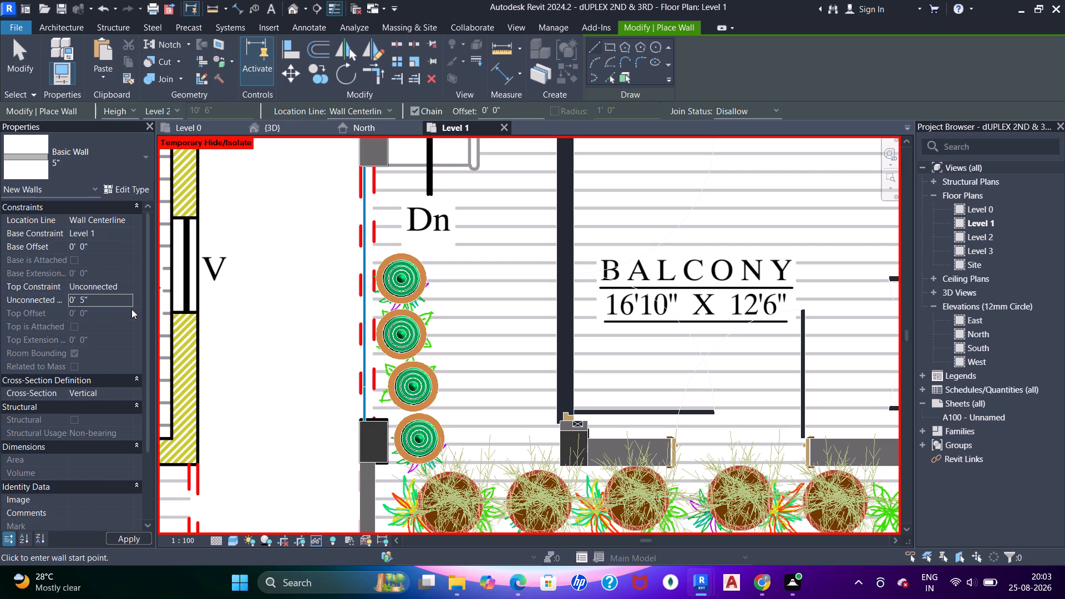
pyautogui.moveTo(314, 252); pyautogui.dragTo(305, 275, button='middle')
pyautogui.scroll(6, 334, 213)
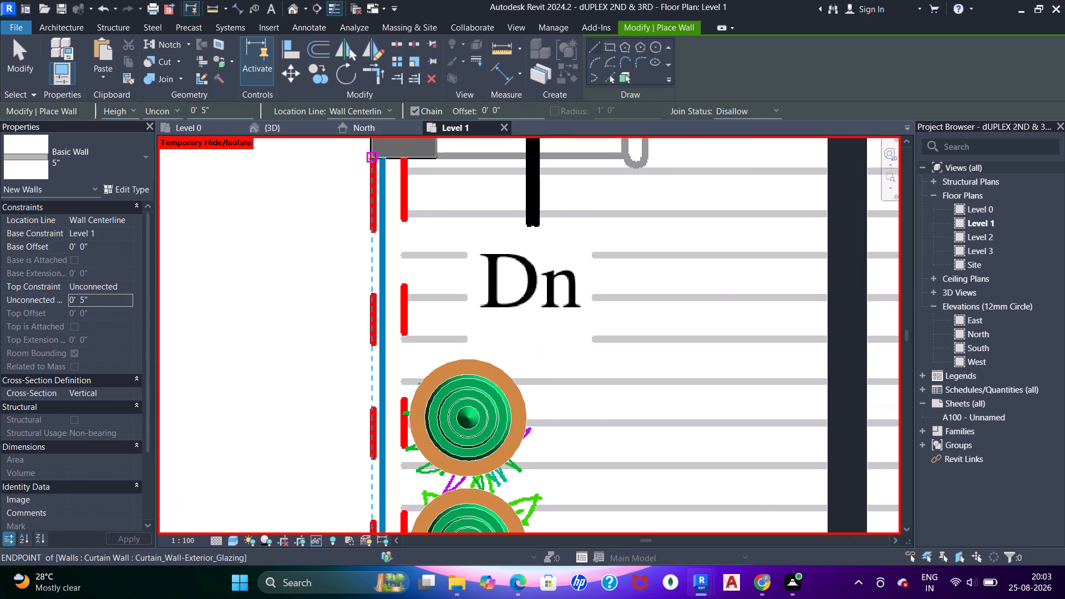
pyautogui.moveTo(375, 159); pyautogui.dragTo(374, 164)
pyautogui.moveTo(367, 421); pyautogui.dragTo(364, 290, button='middle')
pyautogui.moveTo(381, 467); pyautogui.dragTo(376, 261, button='middle')
pyautogui.moveTo(348, 496); pyautogui.dragTo(353, 382, button='middle')
pyautogui.scroll(5, 382, 314)
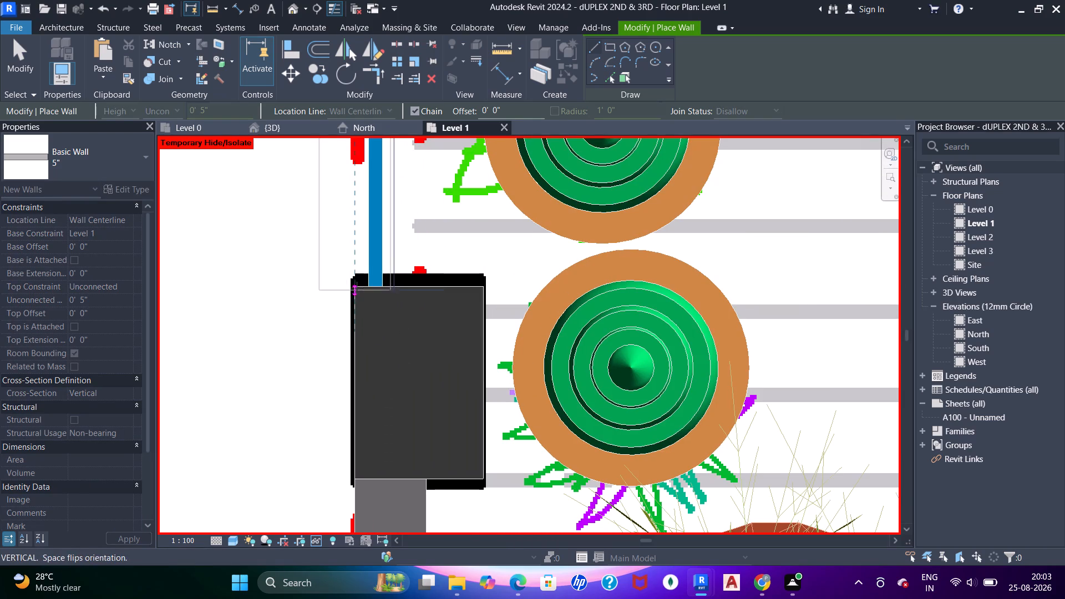
pyautogui.click(357, 288)
pyautogui.scroll(-3, 379, 287)
pyautogui.moveTo(391, 269); pyautogui.dragTo(387, 299, button='middle')
pyautogui.press('Escape')
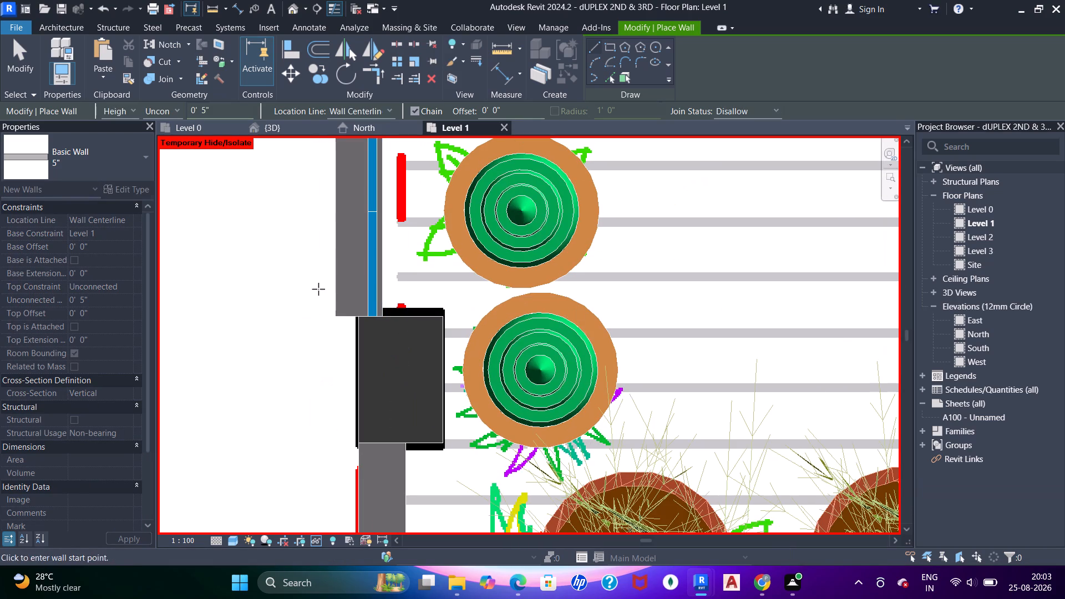
# Align the planter-side 5" curb's outer face with the outer face of the stair-side column.
pyautogui.press('Escape')
pyautogui.press('Escape')
pyautogui.press('Escape')
pyautogui.press('Escape')
pyautogui.write('aaa')
pyautogui.scroll(-6, 352, 335)
pyautogui.moveTo(367, 270); pyautogui.dragTo(364, 360, button='middle')
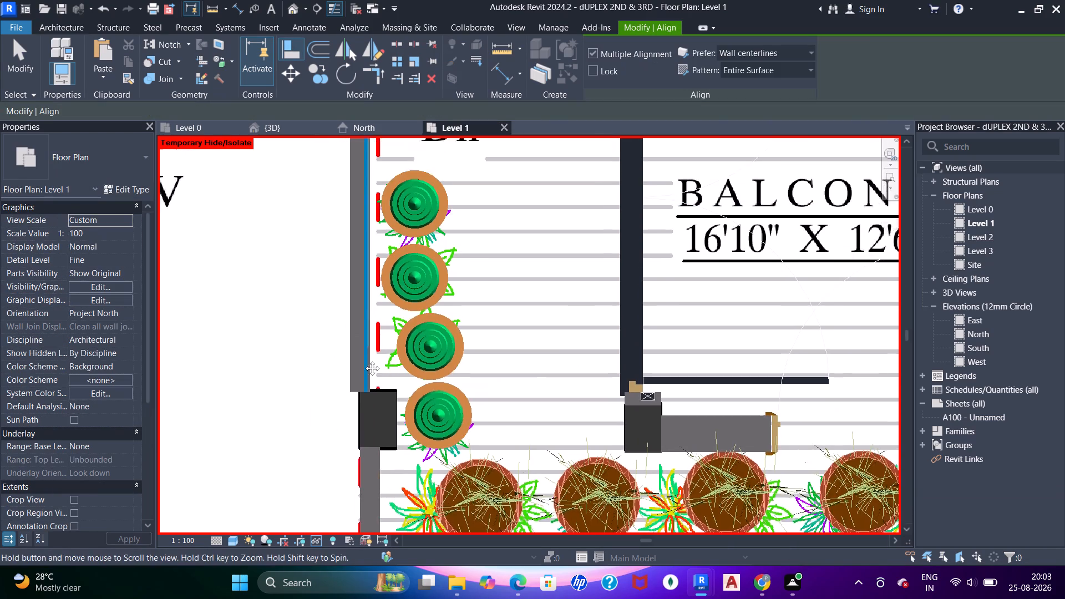
pyautogui.moveTo(364, 360); pyautogui.dragTo(363, 361, button='middle')
pyautogui.moveTo(358, 306); pyautogui.dragTo(364, 412, button='middle')
pyautogui.scroll(5, 371, 261)
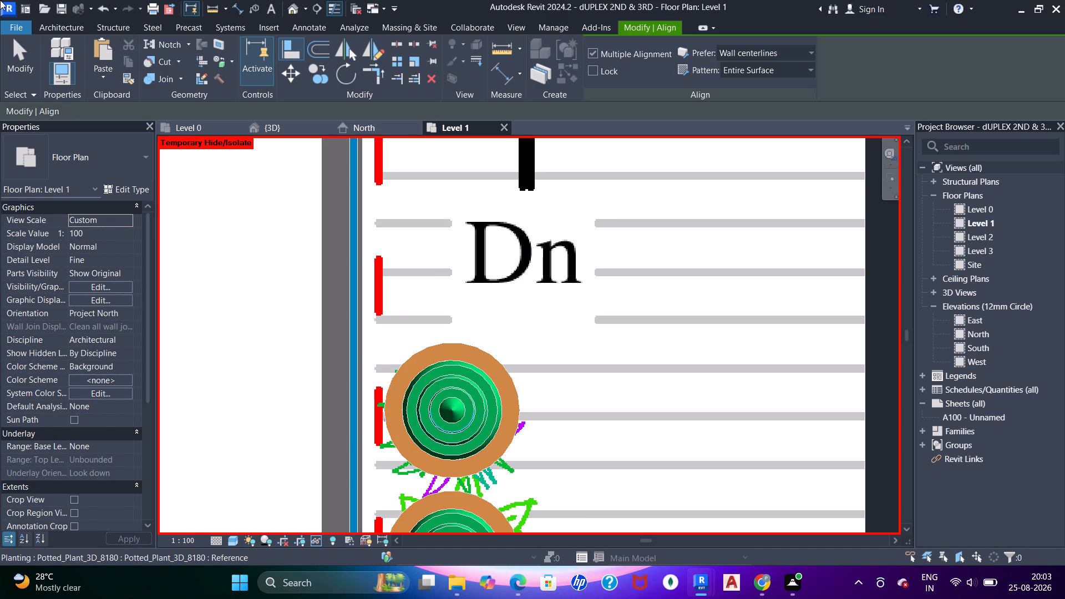
pyautogui.moveTo(356, 215); pyautogui.dragTo(405, 372, button='middle')
pyautogui.scroll(3, 395, 130)
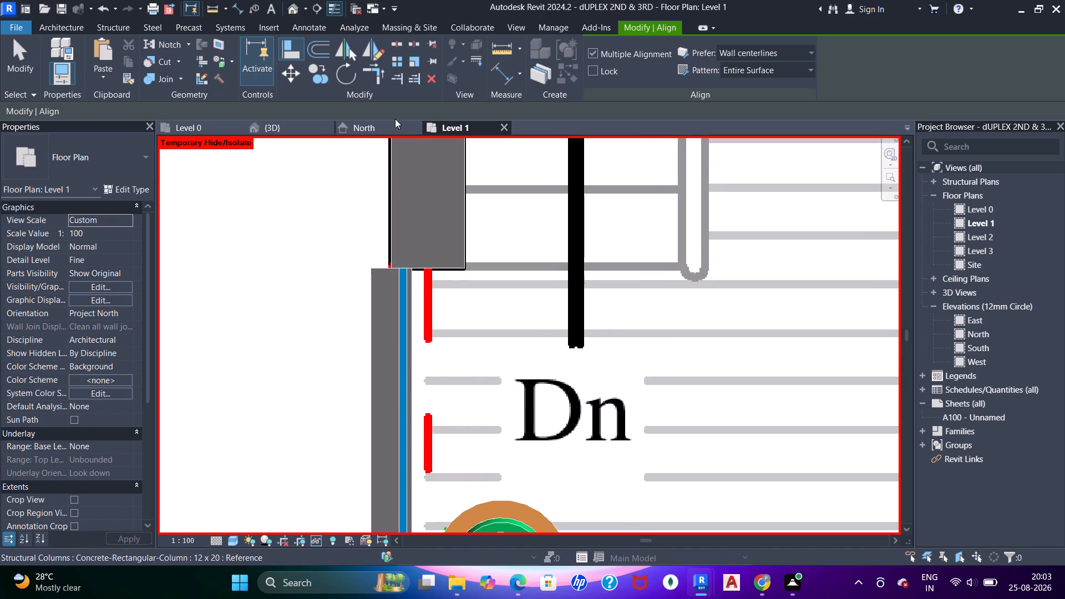
pyautogui.click(393, 207)
pyautogui.click(370, 293)
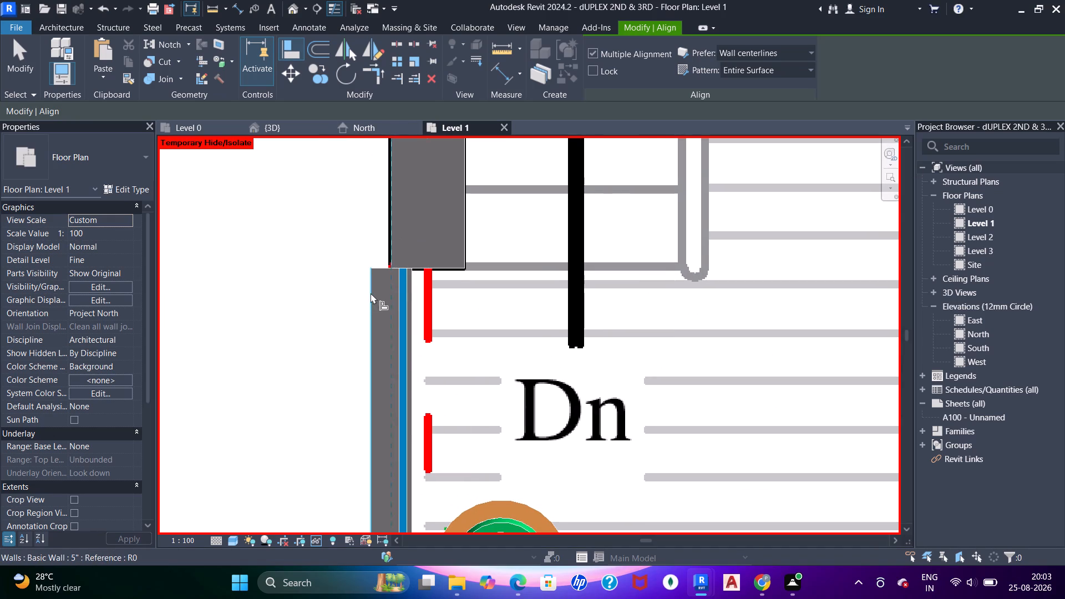
pyautogui.scroll(-3, 432, 215)
pyautogui.moveTo(439, 223); pyautogui.dragTo(426, 169, button='middle')
pyautogui.press('Escape')
pyautogui.scroll(-5, 434, 205)
pyautogui.press('Escape')
pyautogui.moveTo(464, 272); pyautogui.dragTo(460, 209, button='middle')
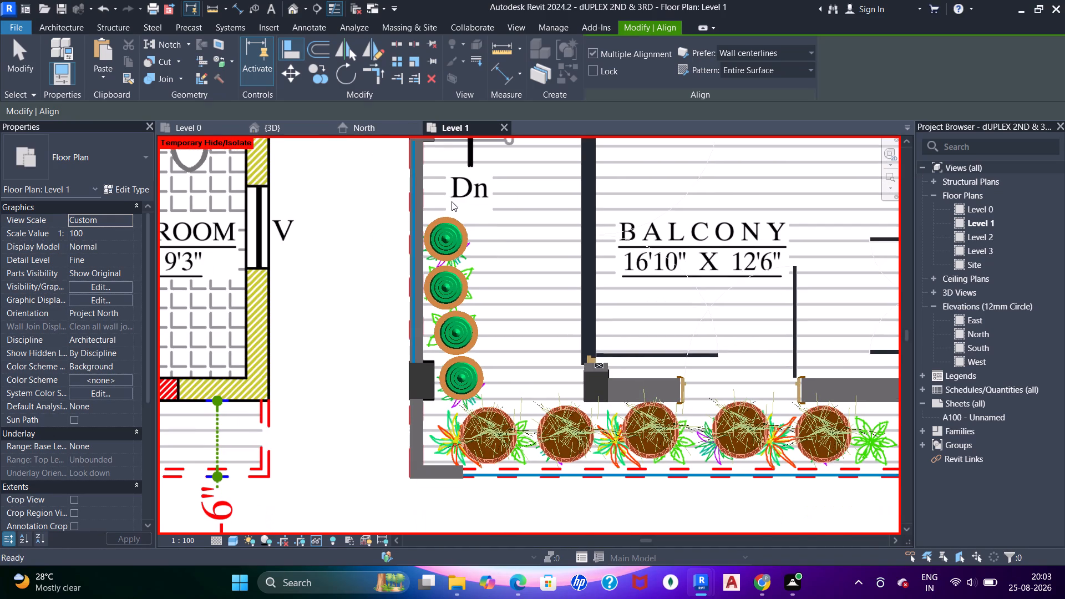
pyautogui.press('Escape')
pyautogui.press('Escape')
pyautogui.moveTo(444, 361); pyautogui.dragTo(420, 230, button='middle')
pyautogui.press('Escape')
pyautogui.press('Escape')
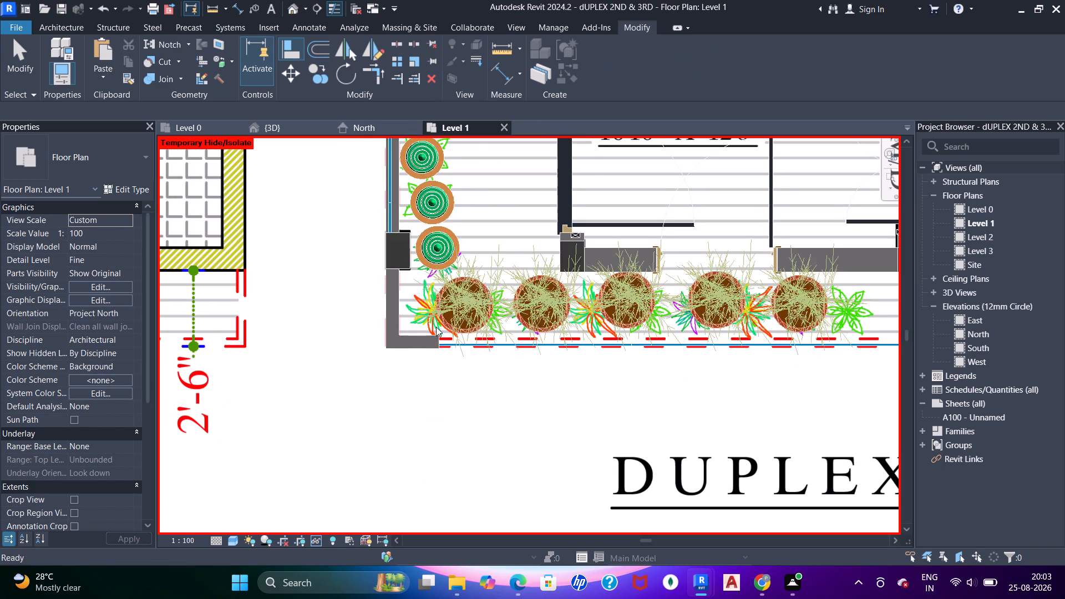
# Draw a 5" thick, 5" high wall along the front balcony curtain wall by the bamboo planters, with location line Finish Face: Interior.
pyautogui.moveTo(433, 327); pyautogui.dragTo(362, 313, button='middle')
pyautogui.scroll(5, 383, 331)
pyautogui.moveTo(383, 331); pyautogui.dragTo(379, 319, button='middle')
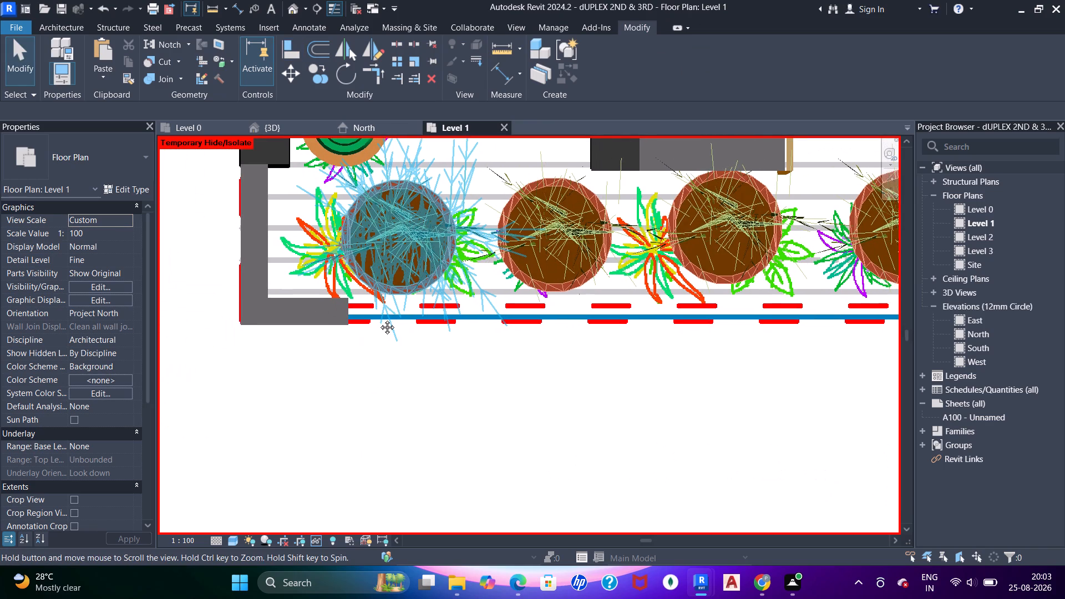
pyautogui.moveTo(379, 319); pyautogui.dragTo(376, 317, button='middle')
pyautogui.press('Escape')
pyautogui.press('Escape')
pyautogui.press('w')
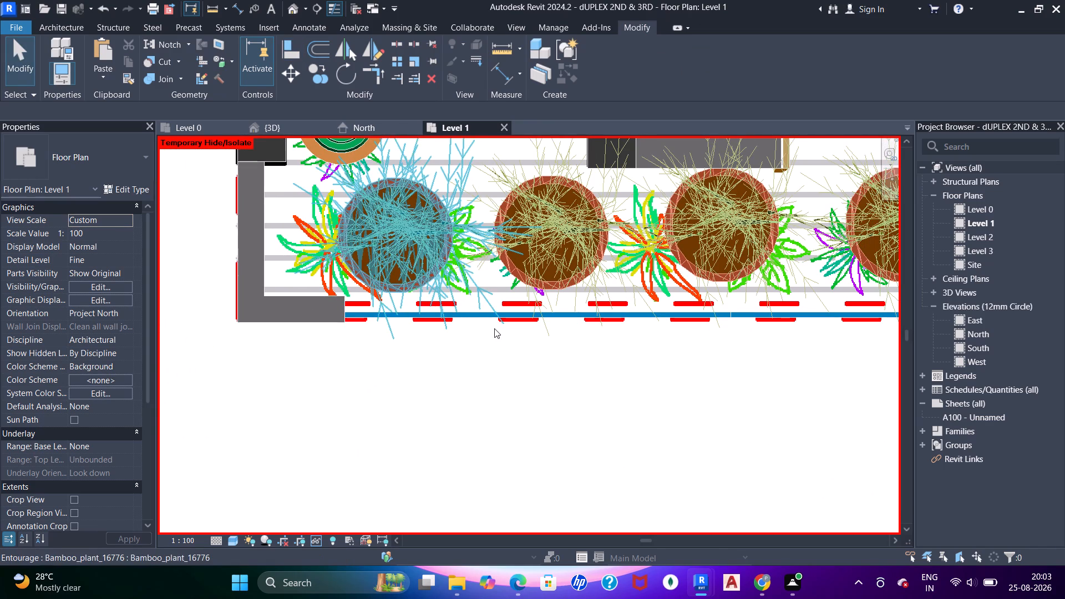
pyautogui.press('a')
pyautogui.scroll(13, 351, 321)
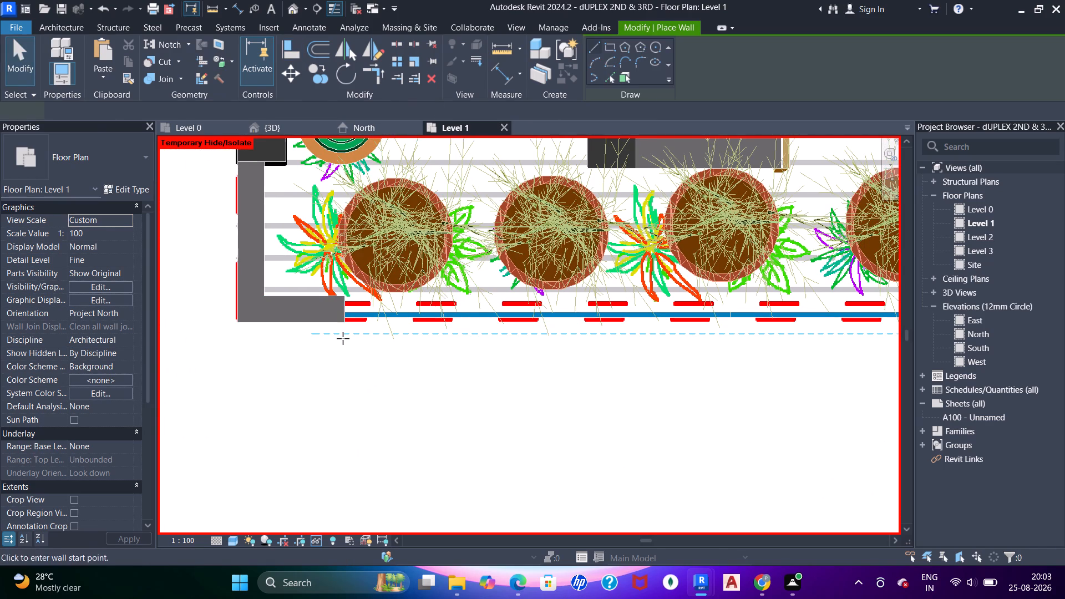
pyautogui.click(313, 330)
pyautogui.scroll(-6, 348, 318)
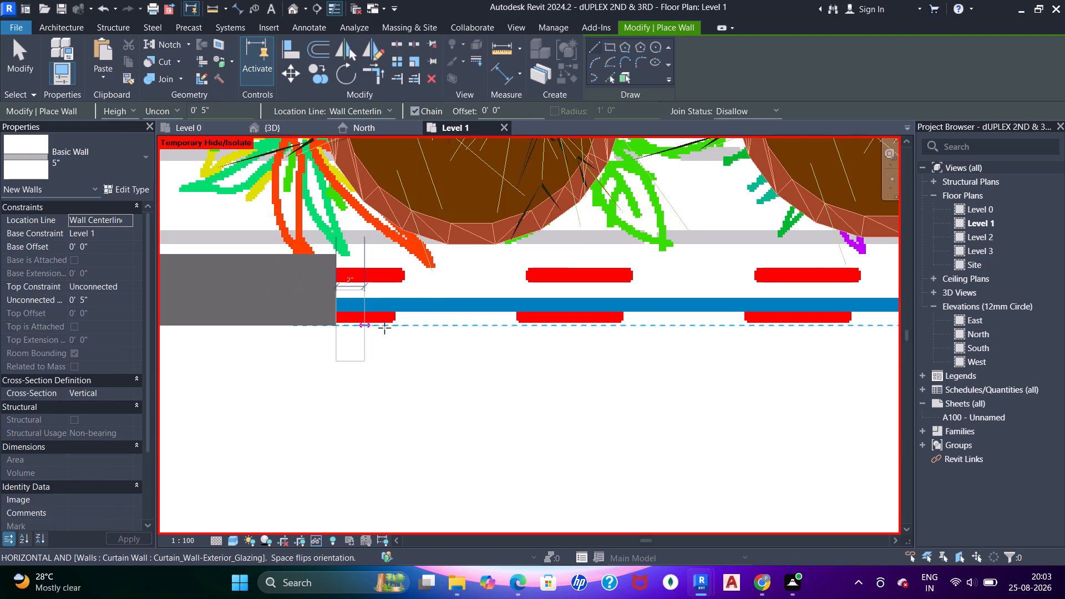
pyautogui.press('Escape')
pyautogui.click(369, 110)
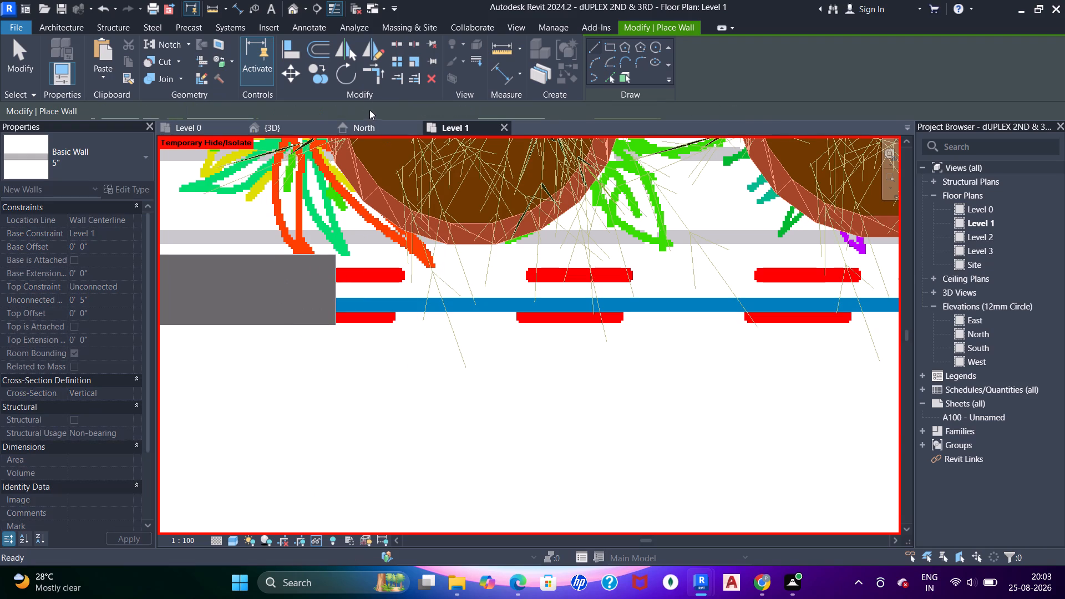
pyautogui.click(374, 160)
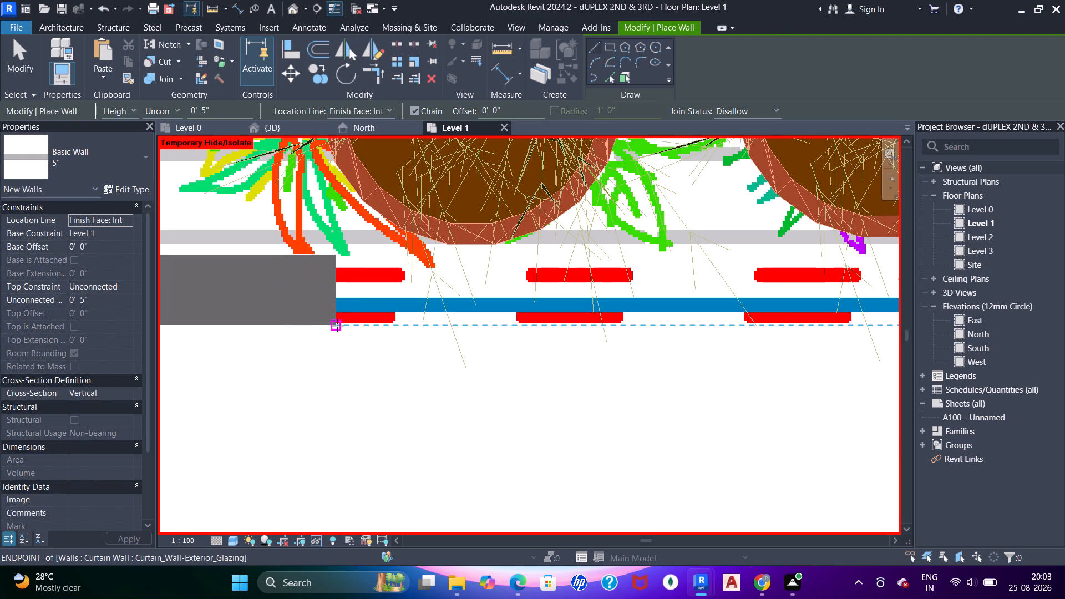
pyautogui.click(337, 326)
pyautogui.moveTo(551, 321); pyautogui.dragTo(260, 288, button='middle')
pyautogui.scroll(-5, 505, 288)
pyautogui.moveTo(594, 286); pyautogui.dragTo(422, 276, button='middle')
pyautogui.scroll(-5, 594, 267)
pyautogui.moveTo(689, 271); pyautogui.dragTo(407, 251, button='middle')
pyautogui.moveTo(523, 250); pyautogui.dragTo(427, 250, button='middle')
pyautogui.scroll(11, 513, 237)
pyautogui.moveTo(673, 249); pyautogui.dragTo(571, 237, button='middle')
pyautogui.scroll(5, 621, 253)
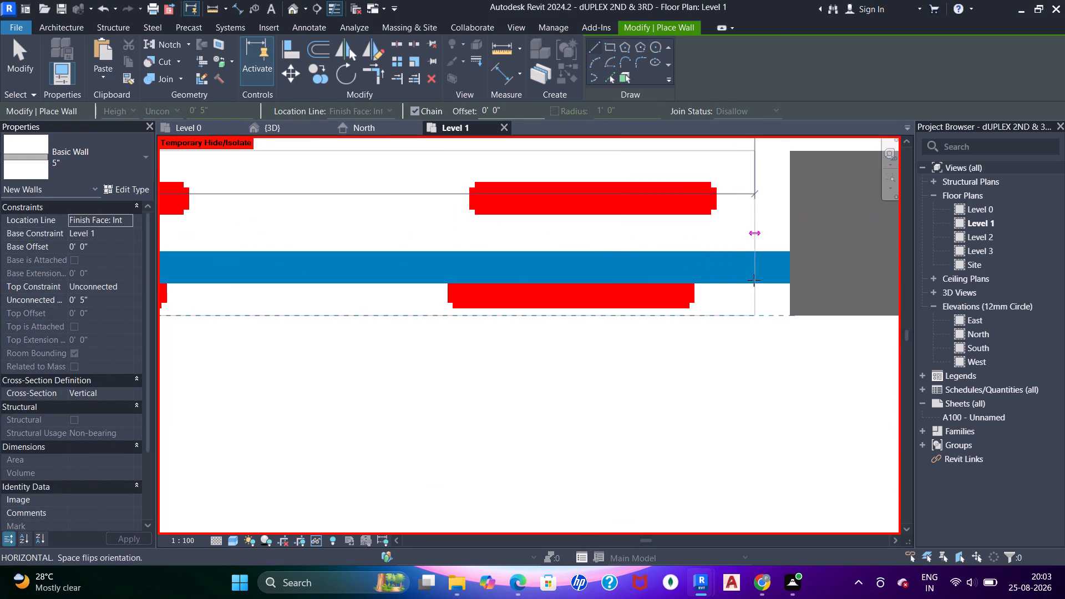
pyautogui.click(759, 269)
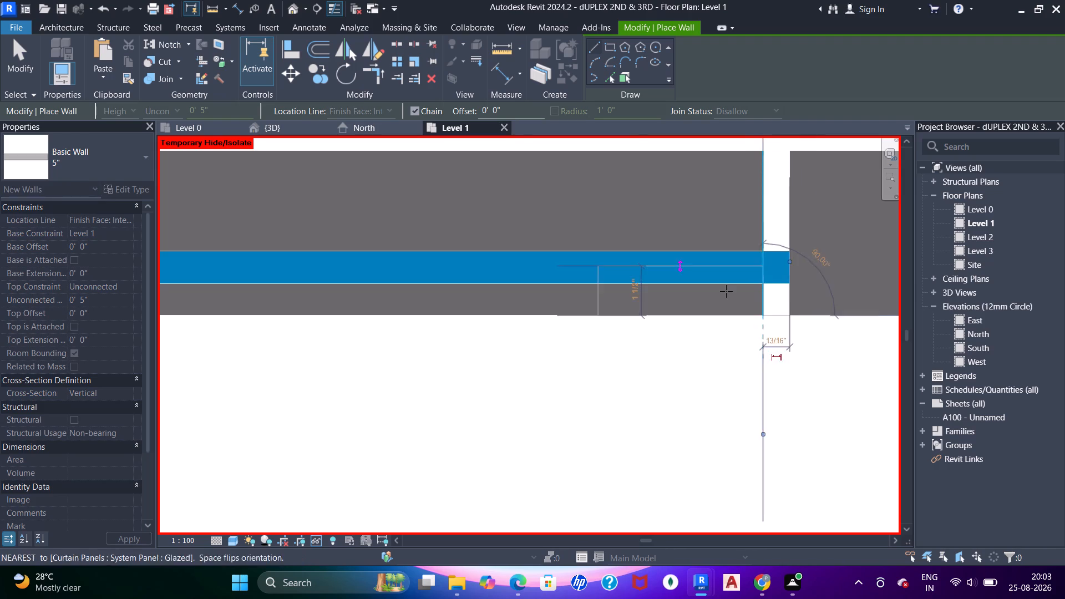
pyautogui.press('Escape')
pyautogui.press('Escape')
pyautogui.press('Escape')
pyautogui.press('Escape')
pyautogui.press('Escape')
# Align the far end of the front curb with the end face of the wall opposite the corner to close the gap.
pyautogui.press('a')
pyautogui.press('a')
pyautogui.press('a')
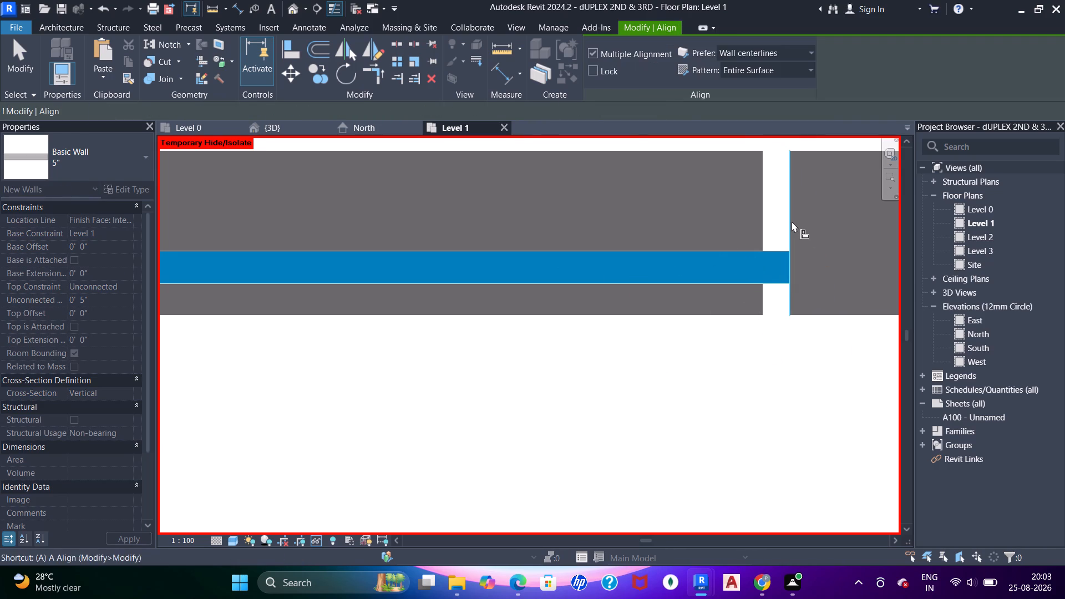
pyautogui.click(792, 221)
pyautogui.click(761, 212)
pyautogui.scroll(-10, 739, 163)
pyautogui.moveTo(555, 220); pyautogui.dragTo(593, 266, button='middle')
pyautogui.press('Escape')
pyautogui.press('Escape')
pyautogui.press('Escape')
# Join the geometry of the front curb and the short corner return wall.
pyautogui.scroll(-6, 439, 237)
pyautogui.moveTo(408, 253); pyautogui.dragTo(732, 285, button='middle')
pyautogui.press('Escape')
pyautogui.scroll(5, 324, 296)
pyautogui.moveTo(246, 281); pyautogui.dragTo(450, 325, button='middle')
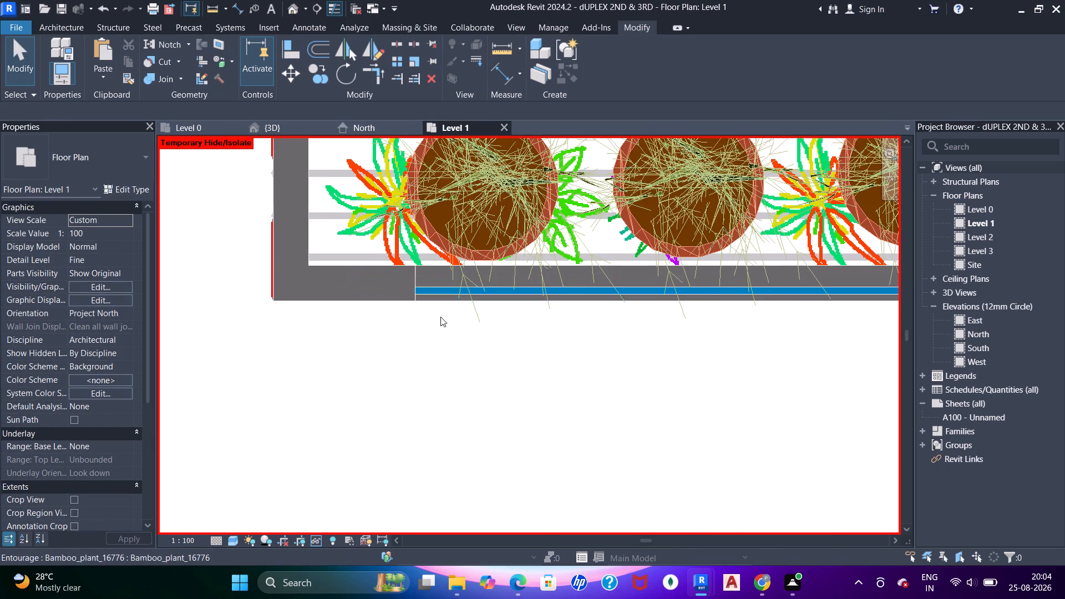
pyautogui.scroll(4, 426, 271)
pyautogui.click(426, 271)
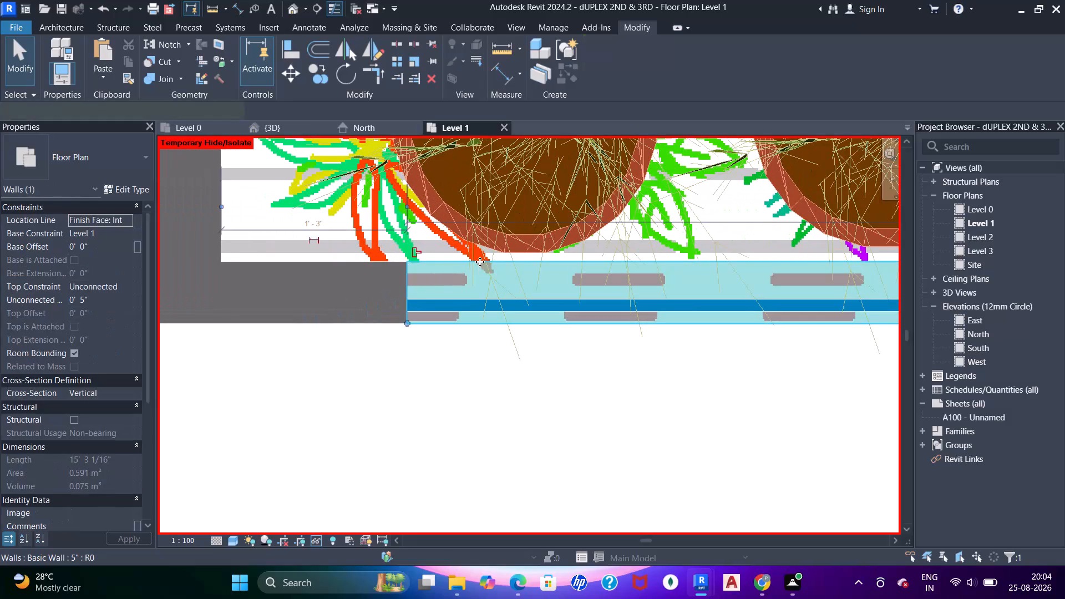
pyautogui.press('Escape')
pyautogui.press('Escape')
pyautogui.press('j')
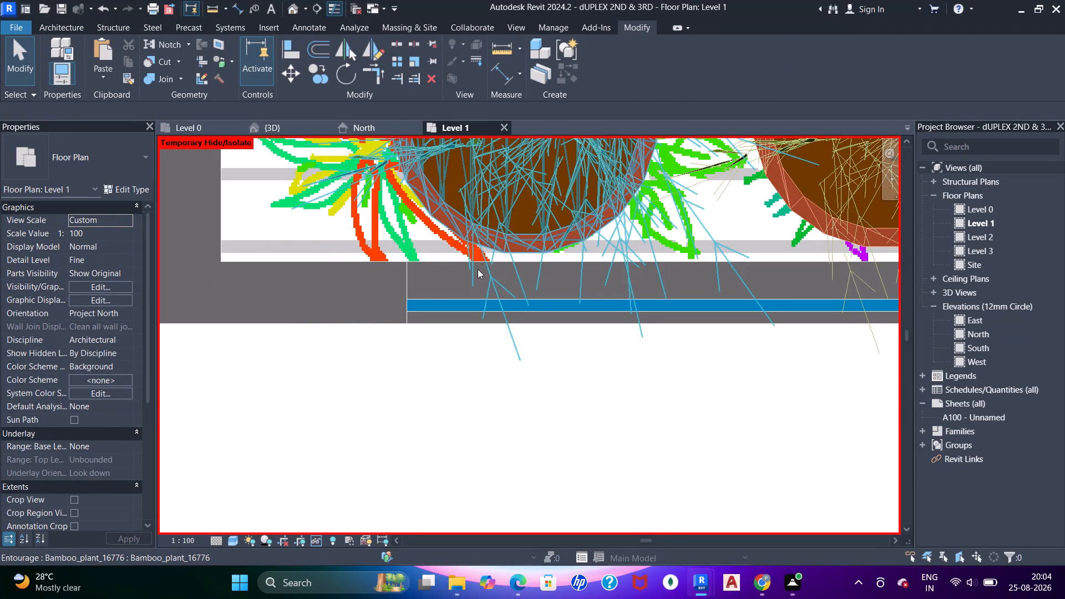
pyautogui.press('j')
pyautogui.click(366, 285)
pyautogui.press('j')
pyautogui.press('j')
pyautogui.click(402, 283)
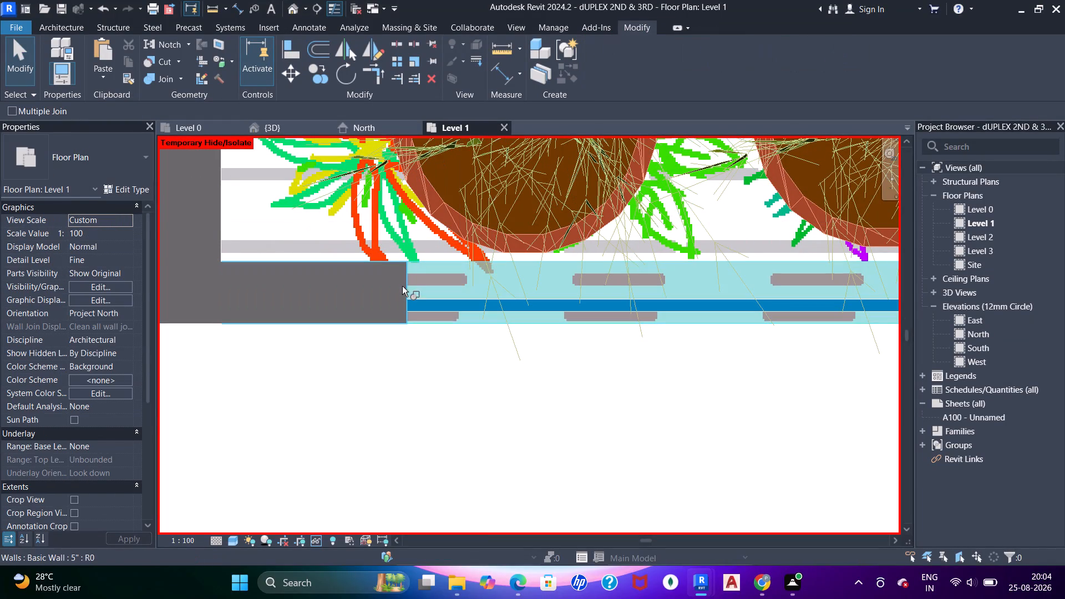
pyautogui.press('j')
pyautogui.click(389, 281)
pyautogui.scroll(-7, 408, 298)
pyautogui.middleClick(612, 321)
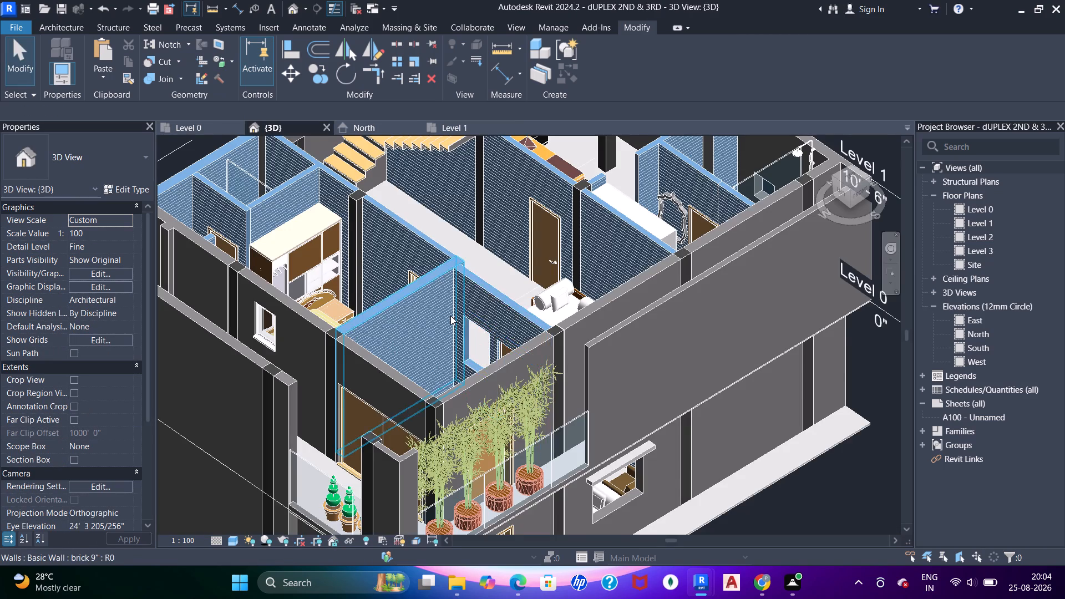
# In the 3D view, raise the base of the front balcony curtain wall to the curb's top, at a 0' 5" base offset.
pyautogui.scroll(-2, 450, 316)
pyautogui.moveTo(450, 342); pyautogui.dragTo(470, 216, button='middle')
pyautogui.scroll(6, 530, 359)
pyautogui.moveTo(531, 400); pyautogui.dragTo(576, 312, button='middle')
pyautogui.press('Escape')
pyautogui.scroll(6, 405, 311)
pyautogui.press('Escape')
pyautogui.scroll(-2, 437, 299)
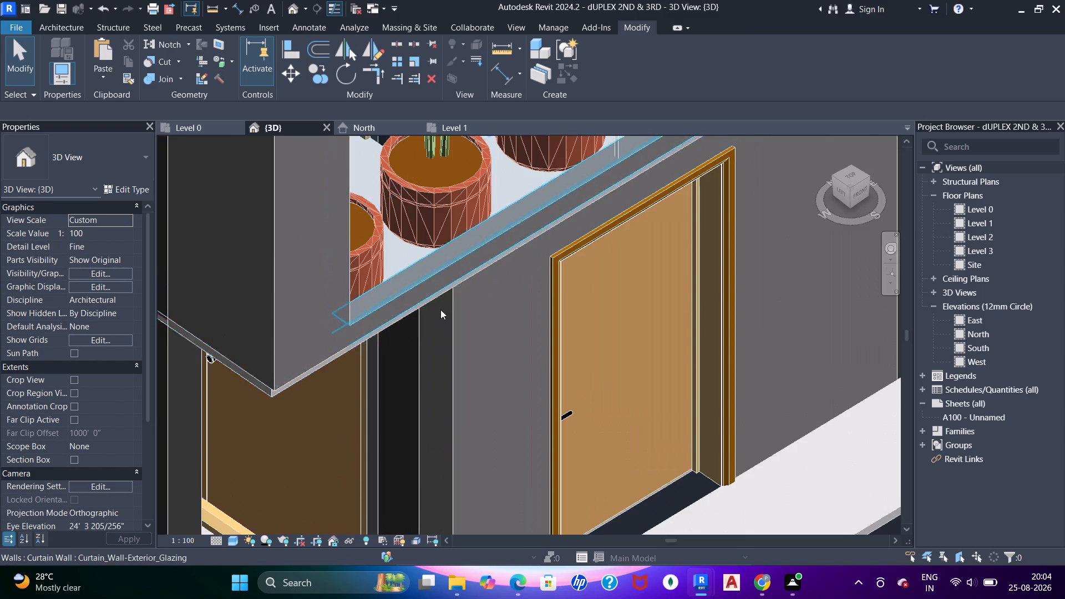
pyautogui.scroll(-4, 440, 309)
pyautogui.moveTo(492, 261); pyautogui.dragTo(496, 392, button='middle')
pyautogui.keyDown('shift'); pyautogui.scroll(1, 495, 377); pyautogui.keyUp('shift')
pyautogui.keyDown('shift'); pyautogui.moveTo(495, 375); pyautogui.dragTo(473, 284, button='middle'); pyautogui.keyUp('shift')
pyautogui.scroll(4, 516, 353)
pyautogui.moveTo(515, 358); pyautogui.dragTo(546, 258, button='middle')
pyautogui.press('Escape')
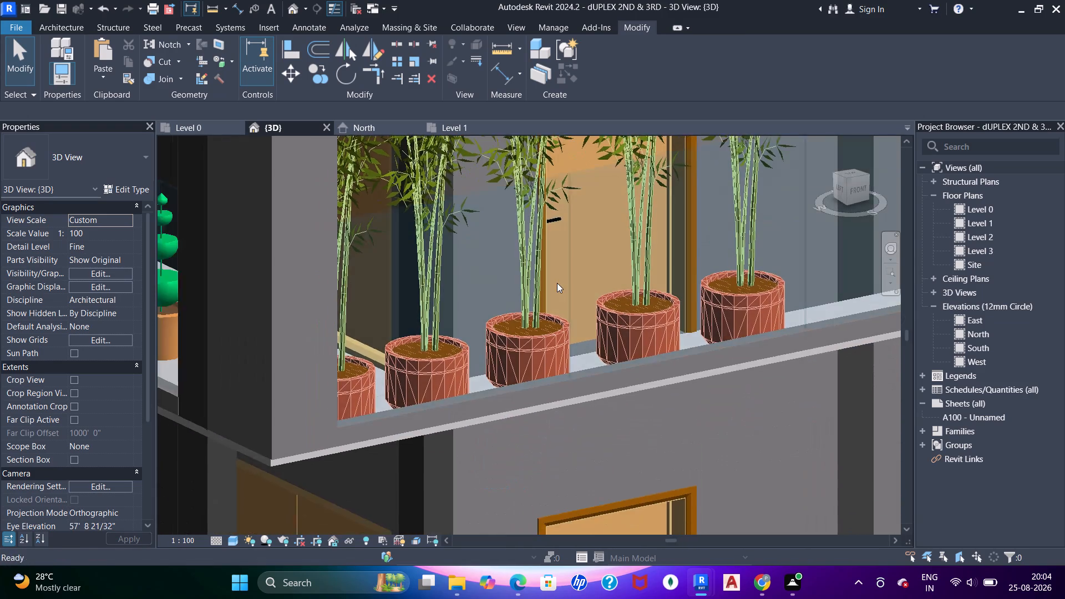
pyautogui.click(561, 281)
pyautogui.scroll(4, 487, 366)
pyautogui.moveTo(478, 362); pyautogui.dragTo(475, 348, button='middle')
pyautogui.moveTo(753, 383); pyautogui.dragTo(752, 383, button='middle')
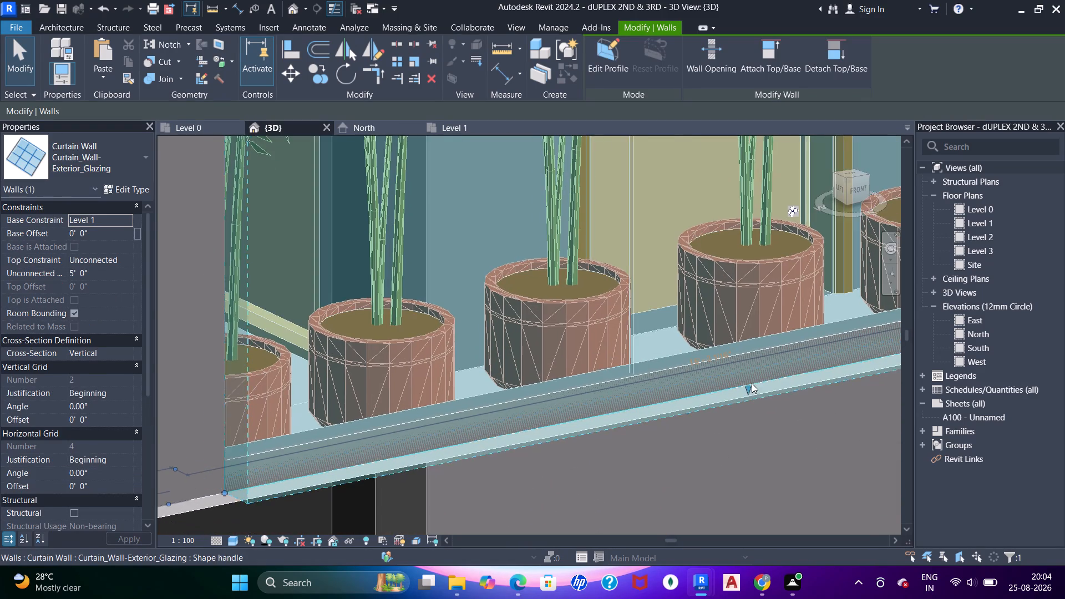
pyautogui.moveTo(752, 383); pyautogui.dragTo(676, 374, button='middle')
pyautogui.scroll(11, 698, 378)
pyautogui.moveTo(590, 367); pyautogui.dragTo(567, 240)
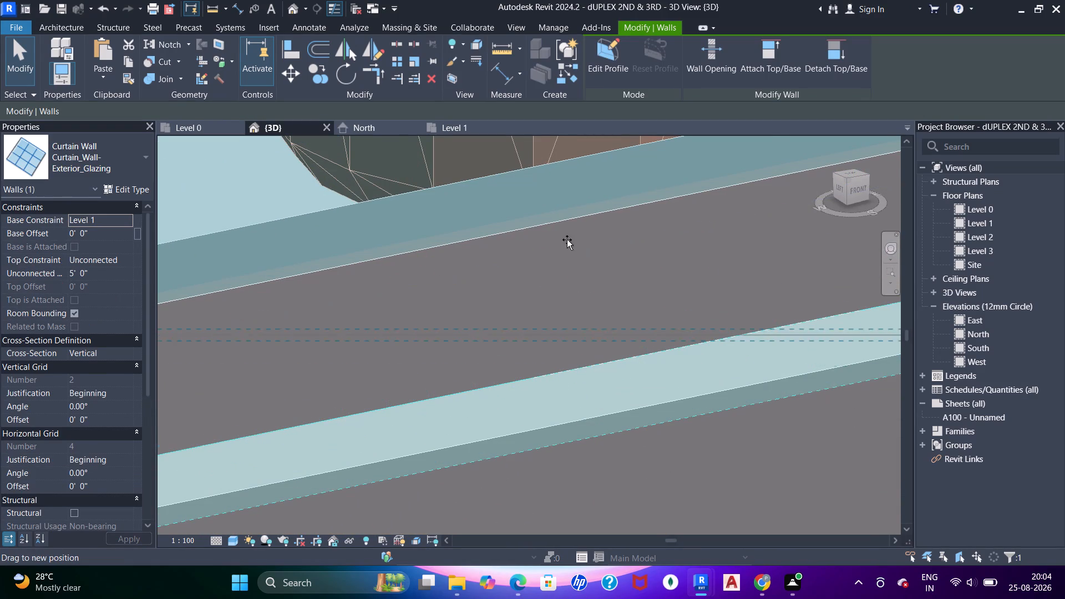
pyautogui.moveTo(567, 240); pyautogui.dragTo(569, 221)
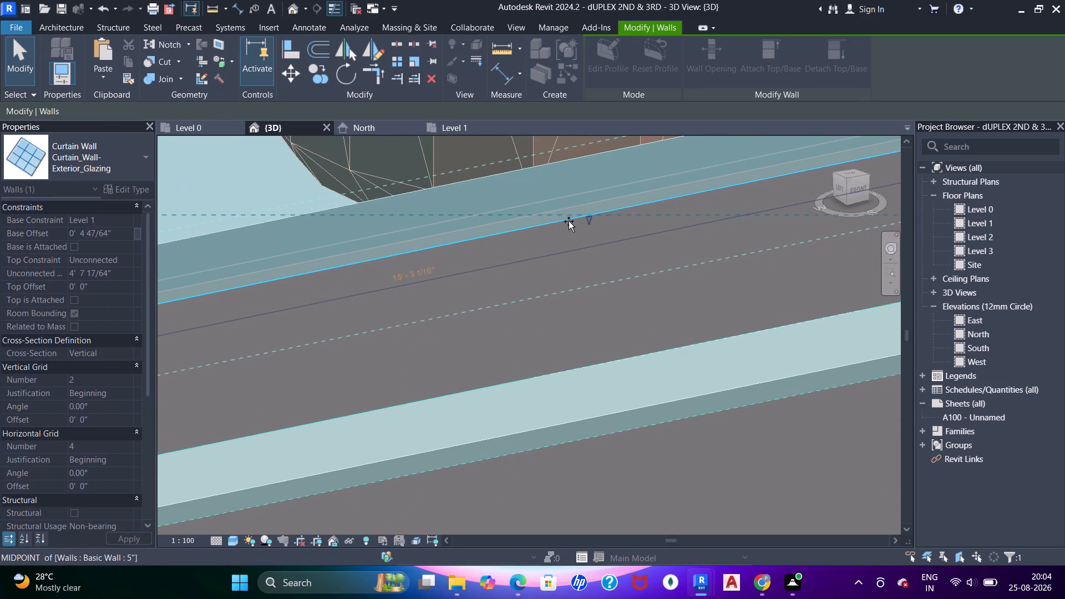
pyautogui.moveTo(569, 221); pyautogui.dragTo(572, 210)
pyautogui.scroll(-17, 574, 218)
pyautogui.moveTo(540, 249); pyautogui.dragTo(537, 315, button='middle')
pyautogui.scroll(-2, 544, 265)
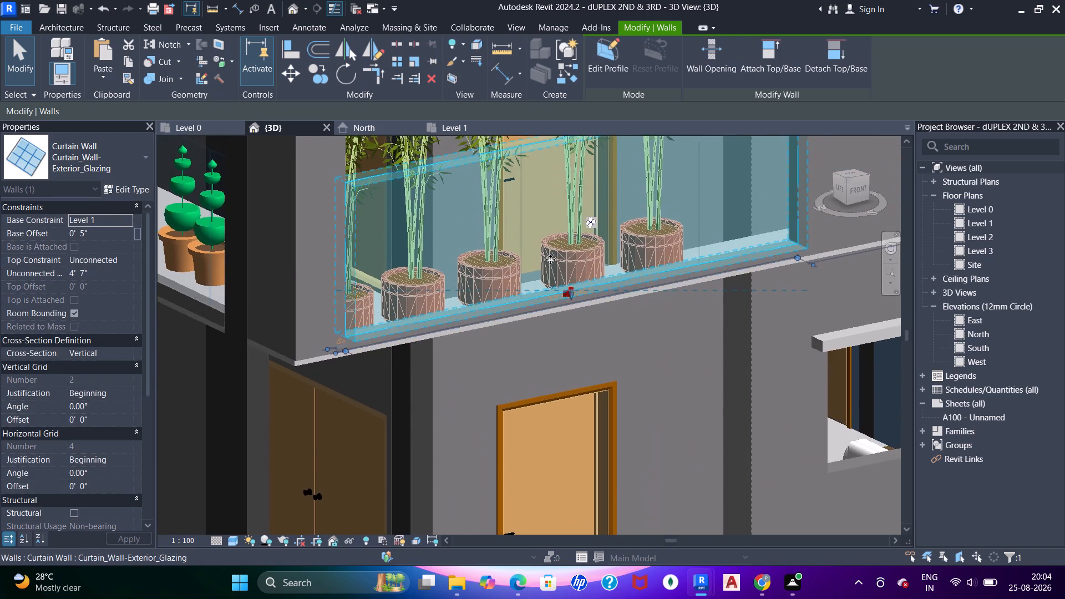
pyautogui.moveTo(558, 254); pyautogui.dragTo(561, 282, button='middle')
pyautogui.press('Escape')
pyautogui.press('Escape')
# Set the front balcony curtain wall's unconnected height to 3' 5".
pyautogui.click(611, 230)
pyautogui.press('Escape')
pyautogui.scroll(4, 282, 273)
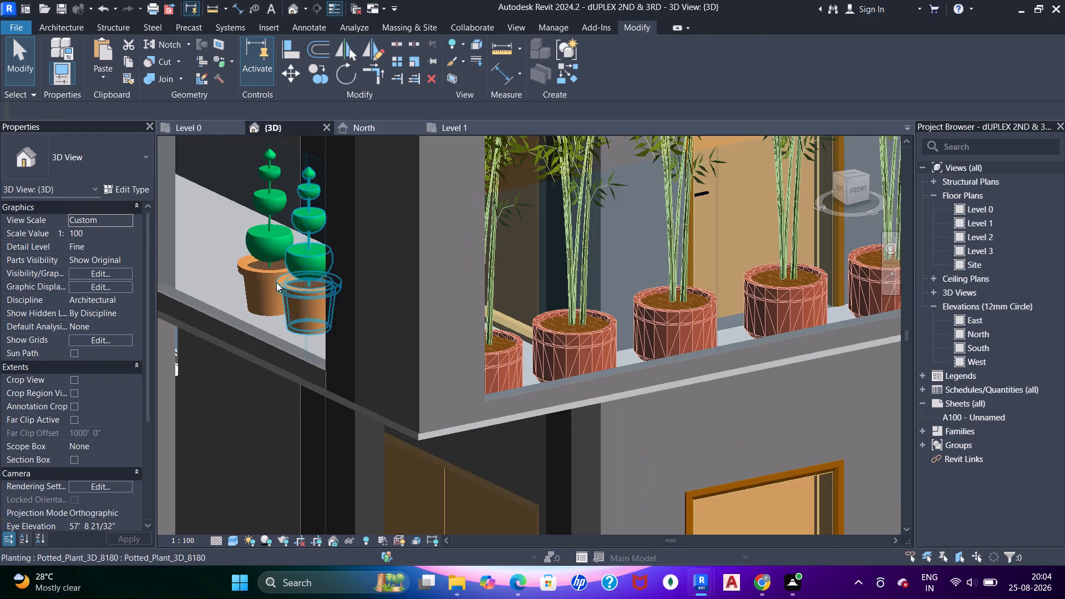
pyautogui.press('Escape')
pyautogui.click(630, 263)
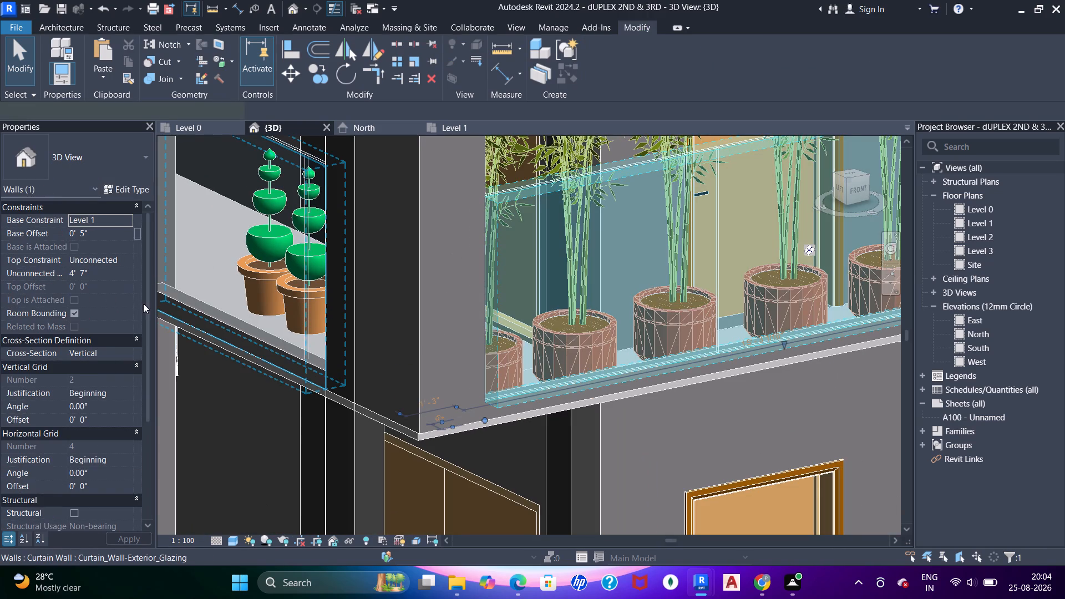
pyautogui.click(124, 272)
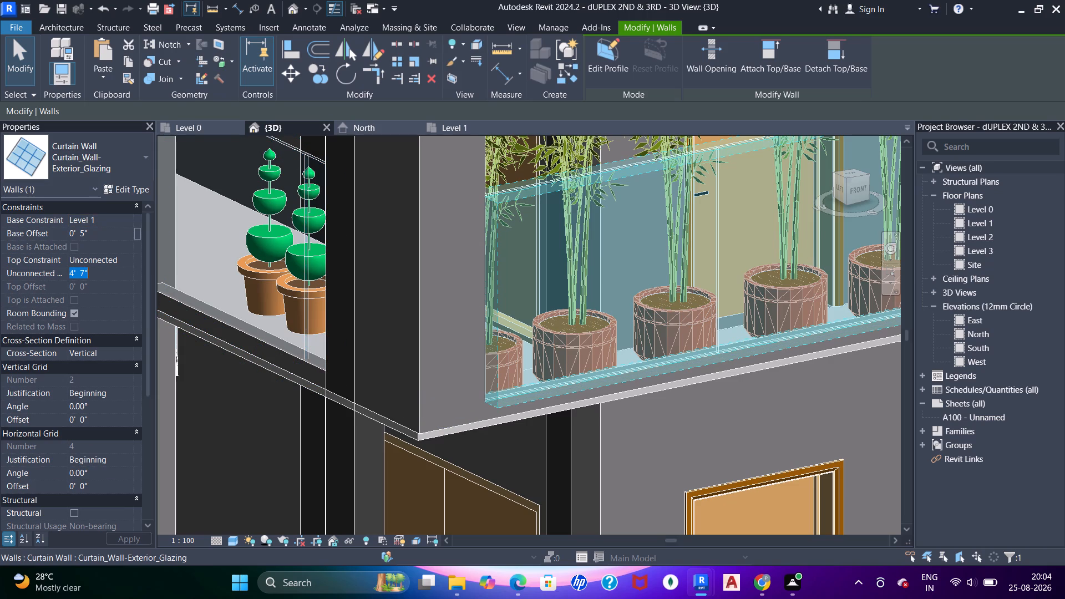
pyautogui.press('3')
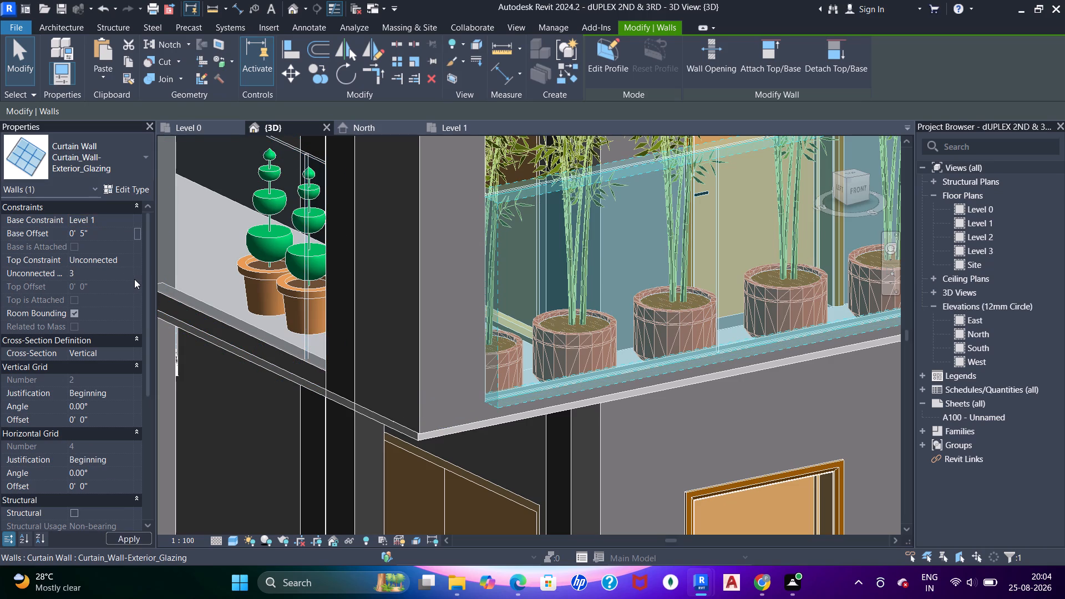
pyautogui.press("'")
pyautogui.press('5')
pyautogui.press("'")
pyautogui.press('Return')
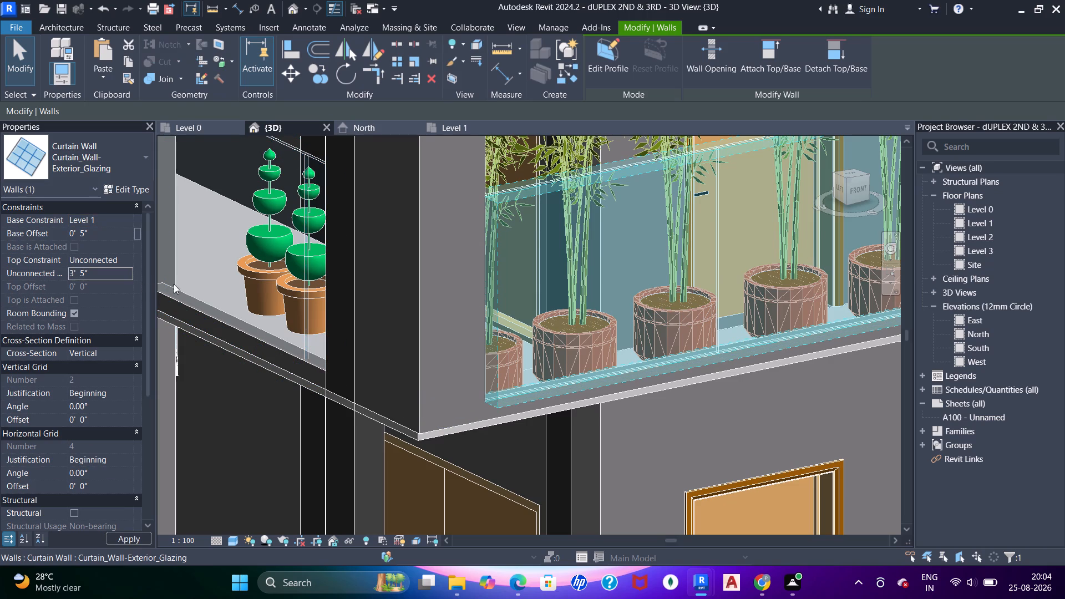
pyautogui.scroll(-4, 483, 283)
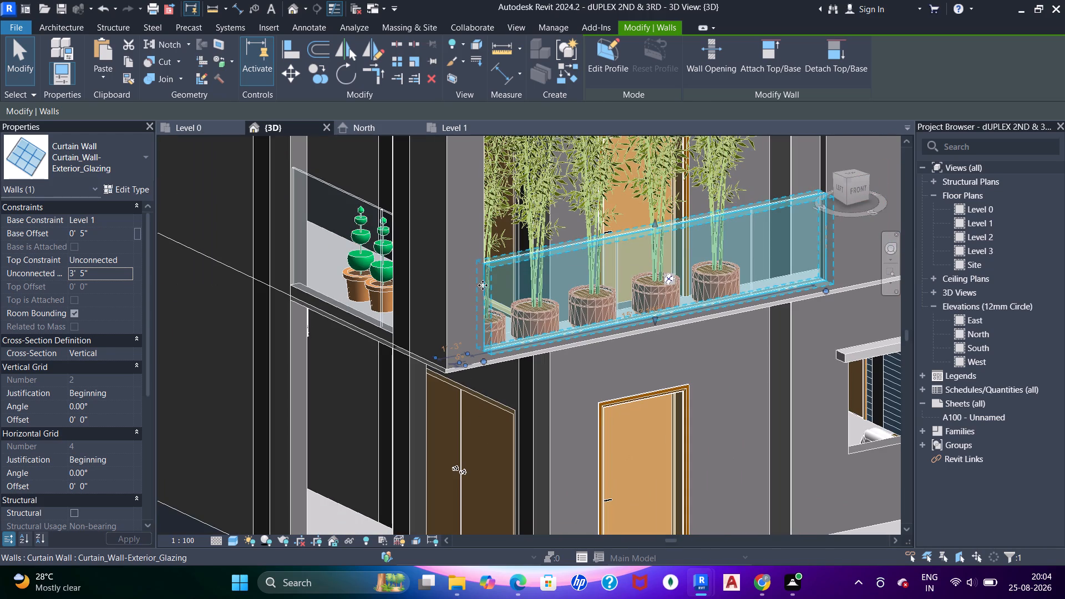
pyautogui.press('Escape')
pyautogui.press('Escape')
# Raise the base of the side balcony curtain wall, by the potted topiary plants, to the curb's top at a 0' 5" base offset.
pyautogui.moveTo(347, 326); pyautogui.dragTo(388, 322, button='middle')
pyautogui.scroll(7, 383, 317)
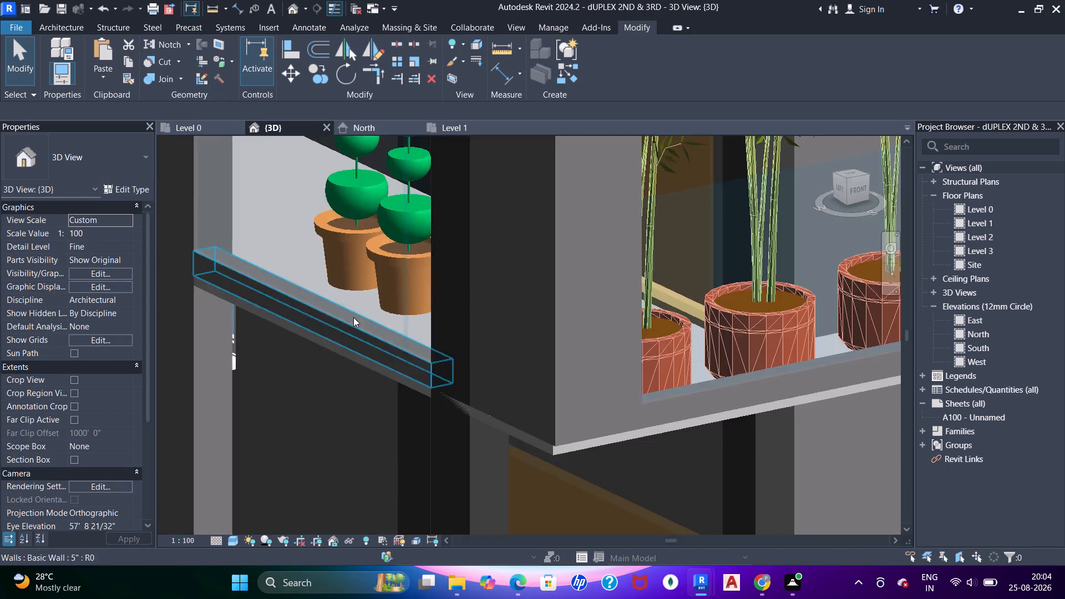
pyautogui.scroll(4, 353, 317)
pyautogui.moveTo(328, 309); pyautogui.dragTo(425, 338, button='middle')
pyautogui.click(412, 325)
pyautogui.scroll(-5, 419, 352)
pyautogui.moveTo(422, 365); pyautogui.dragTo(620, 237, button='middle')
pyautogui.press('Escape')
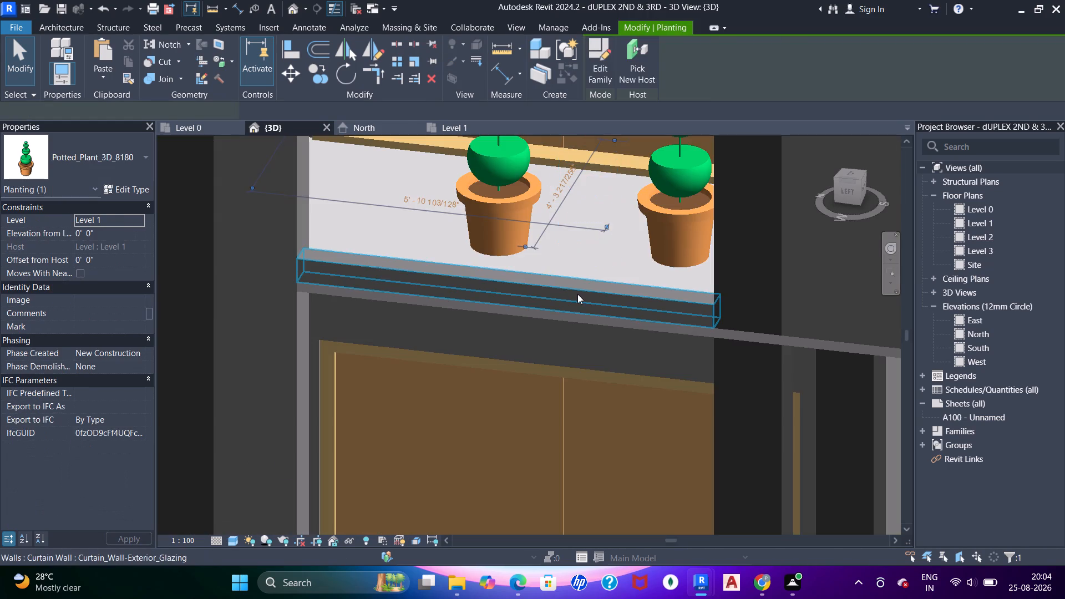
pyautogui.moveTo(581, 298); pyautogui.dragTo(442, 372, button='middle')
pyautogui.press('Escape')
pyautogui.press('Escape')
pyautogui.moveTo(490, 315); pyautogui.dragTo(434, 359, button='middle')
pyautogui.keyDown('shift'); pyautogui.moveTo(445, 364); pyautogui.dragTo(643, 277, button='middle'); pyautogui.keyUp('shift')
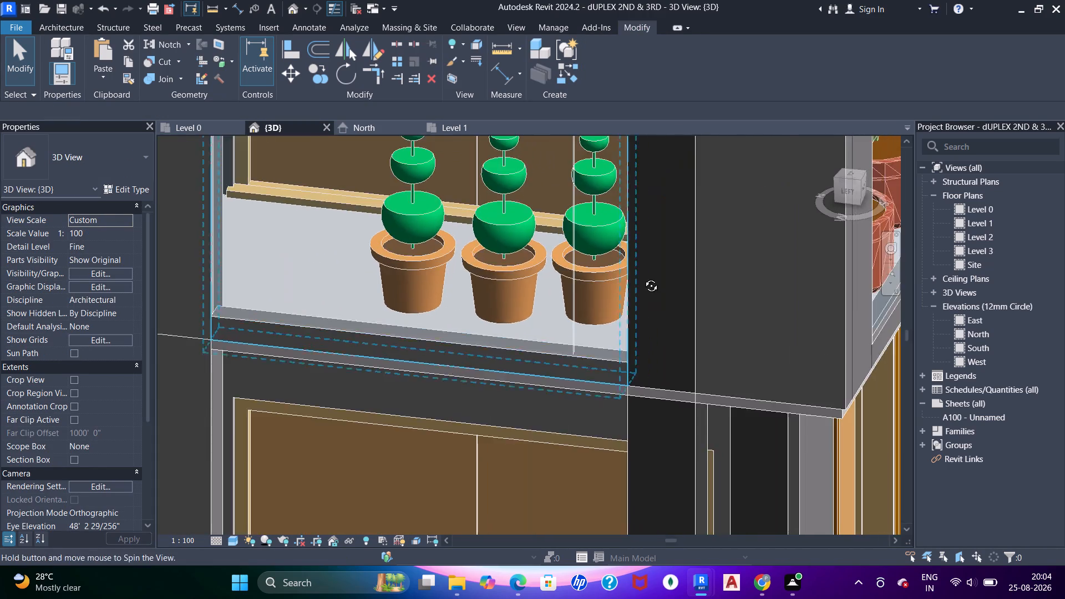
pyautogui.keyDown('shift'); pyautogui.moveTo(643, 277); pyautogui.dragTo(729, 238, button='middle'); pyautogui.keyUp('shift')
pyautogui.keyDown('shift'); pyautogui.scroll(-5, 732, 264); pyautogui.keyUp('shift')
pyautogui.scroll(-7, 678, 285)
pyautogui.keyDown('shift'); pyautogui.moveTo(727, 323); pyautogui.dragTo(520, 383, button='middle'); pyautogui.keyUp('shift')
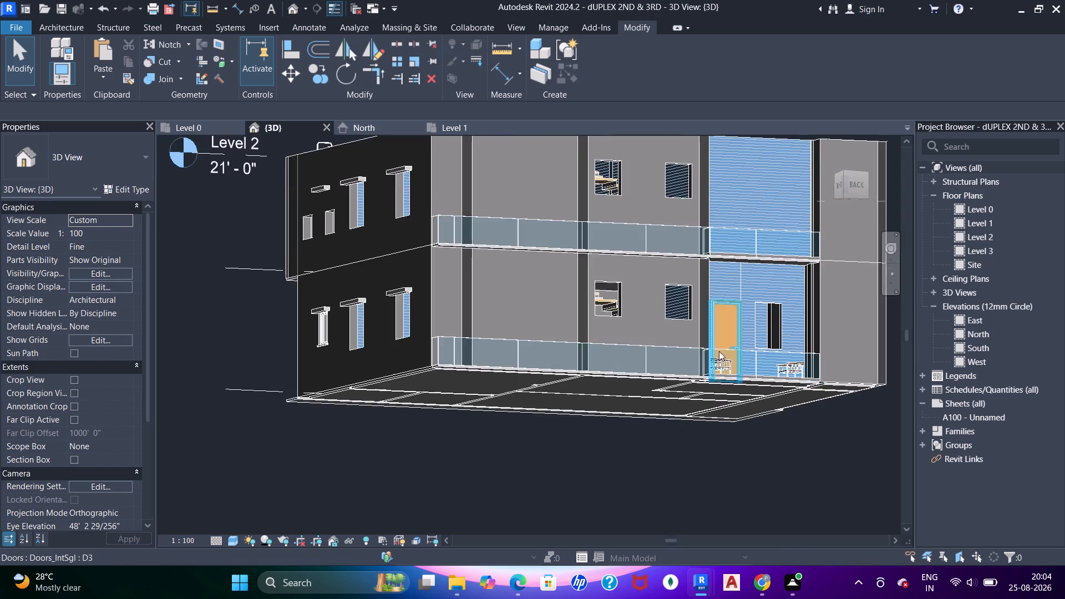
pyautogui.keyDown('shift'); pyautogui.moveTo(739, 348); pyautogui.dragTo(588, 385, button='middle'); pyautogui.keyUp('shift')
pyautogui.scroll(12, 653, 267)
pyautogui.moveTo(605, 295); pyautogui.dragTo(534, 378, button='middle')
pyautogui.scroll(4, 498, 354)
pyautogui.click(470, 343)
pyautogui.scroll(-4, 489, 264)
pyautogui.moveTo(515, 343); pyautogui.dragTo(505, 227, button='middle')
pyautogui.scroll(8, 500, 356)
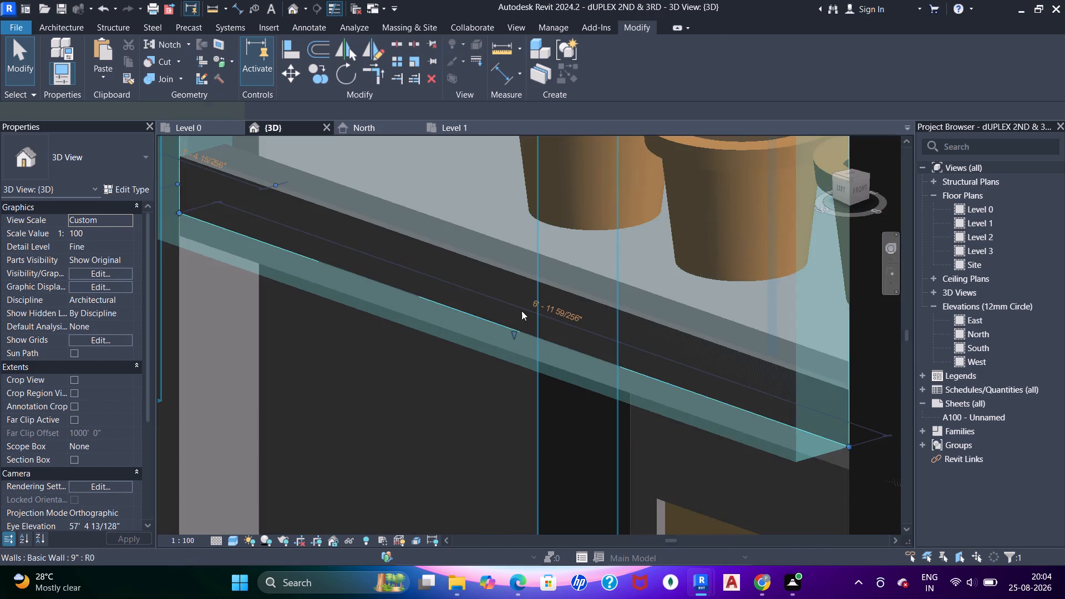
pyautogui.scroll(4, 521, 311)
pyautogui.moveTo(546, 280); pyautogui.dragTo(519, 388, button='middle')
pyautogui.scroll(1, 515, 384)
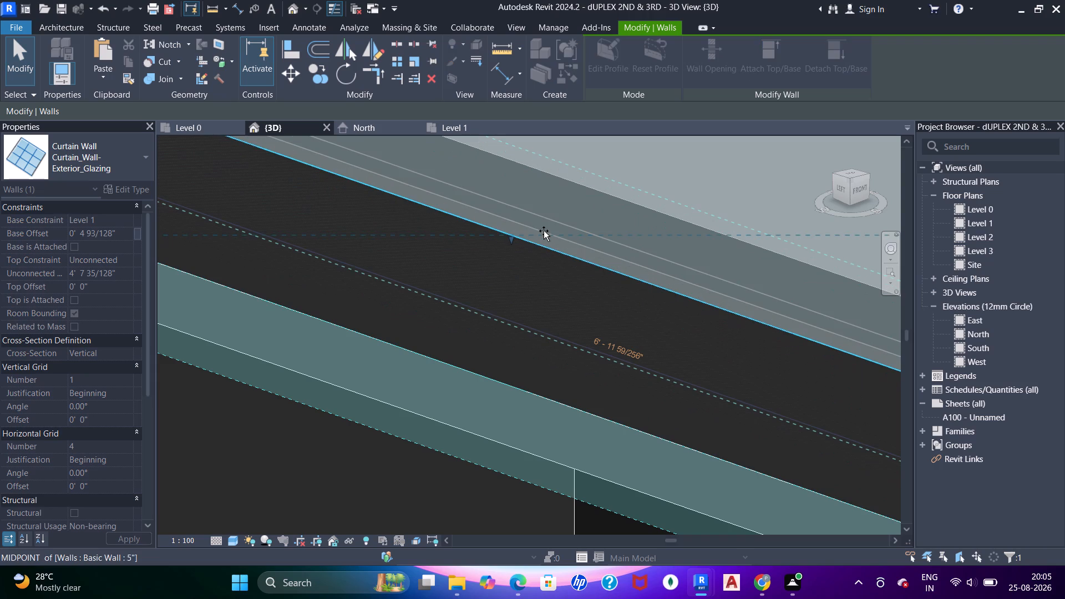
pyautogui.scroll(-10, 545, 265)
pyautogui.moveTo(541, 237); pyautogui.dragTo(515, 331, button='middle')
pyautogui.press('Escape')
pyautogui.press('Escape')
pyautogui.press('Escape')
# Set the side balcony curtain wall's unconnected height to 3' 5".
pyautogui.click(425, 242)
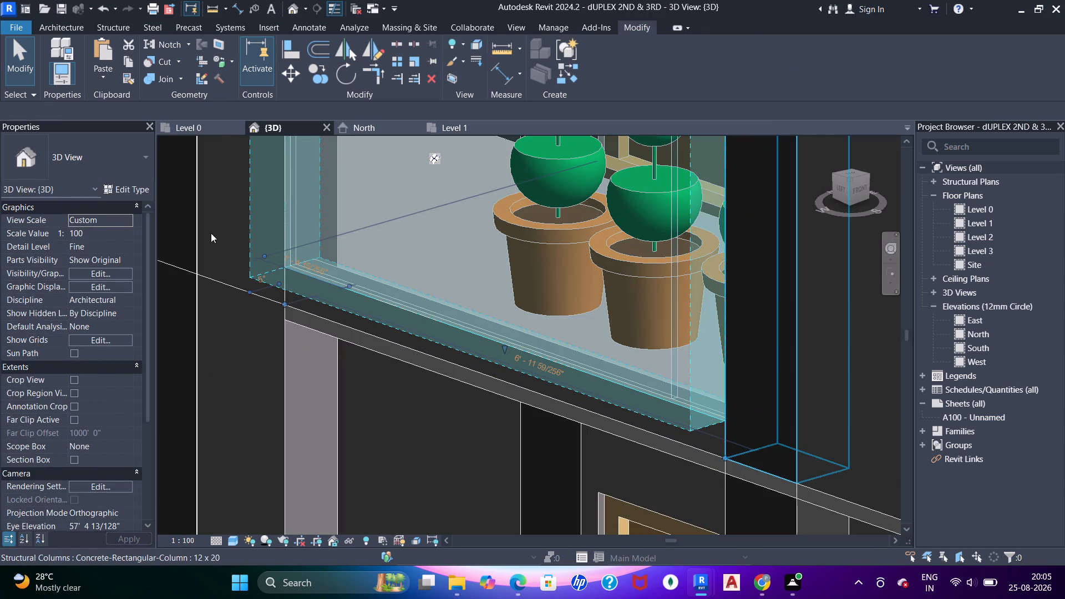
pyautogui.click(110, 276)
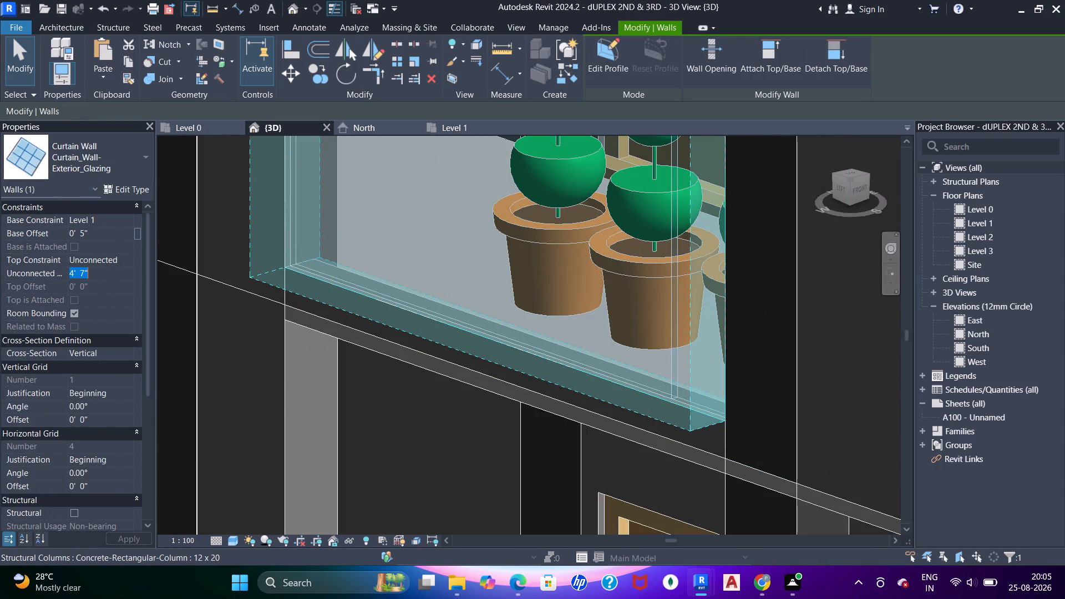
pyautogui.press('3')
pyautogui.press("'")
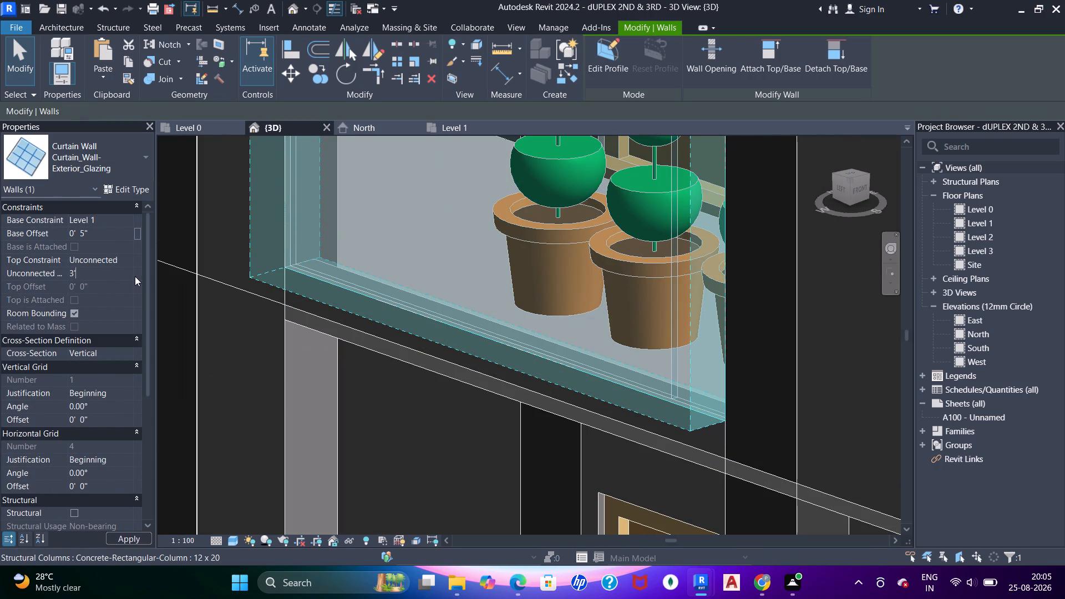
pyautogui.press('5')
pyautogui.hotkey('shift', '"')
pyautogui.hotkey('shift', 'Return')
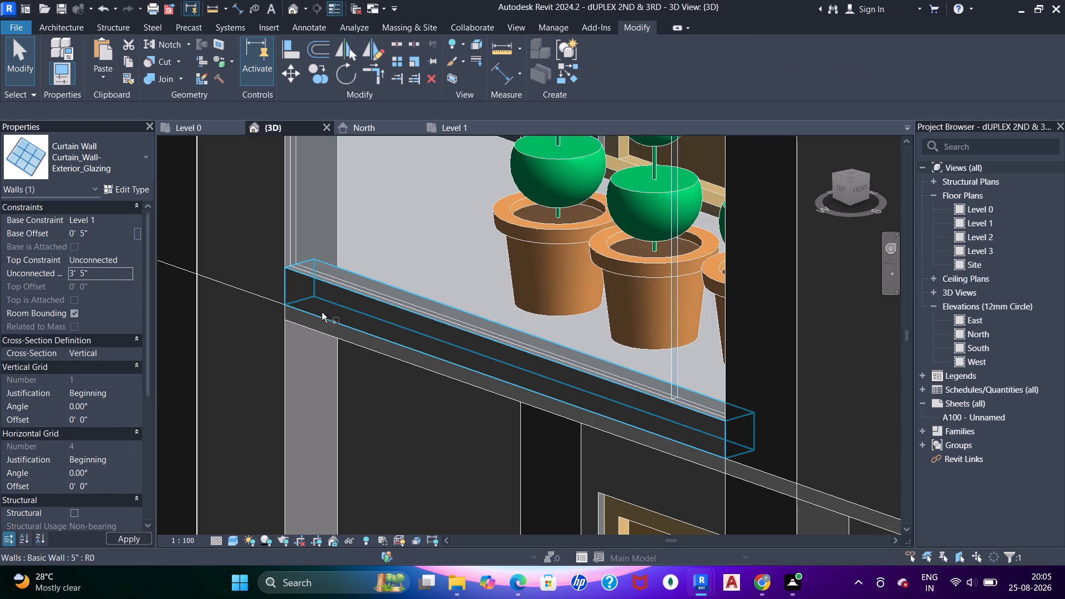
pyautogui.scroll(-7, 348, 308)
pyautogui.moveTo(430, 293); pyautogui.dragTo(410, 328, button='middle')
pyautogui.hotkey('shift', 'Escape')
pyautogui.hotkey('shift', 'Escape')
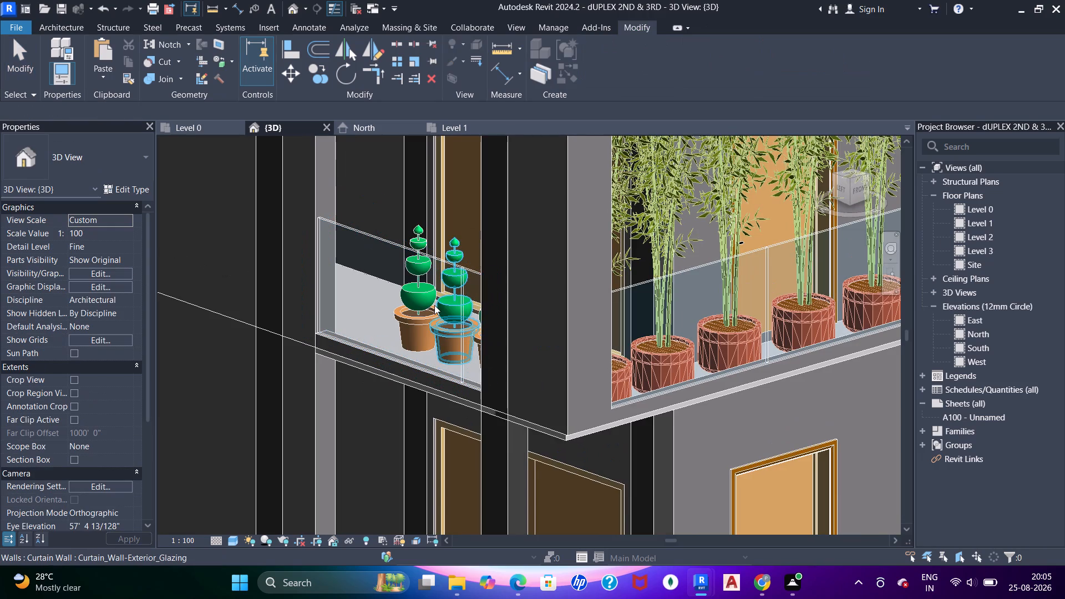
# Set the top offset of the Level 0 12 x 20 concrete column beneath the side balcony's end to -0' 2".
pyautogui.keyDown('shift'); pyautogui.moveTo(409, 311); pyautogui.dragTo(464, 230, button='middle'); pyautogui.keyUp('shift')
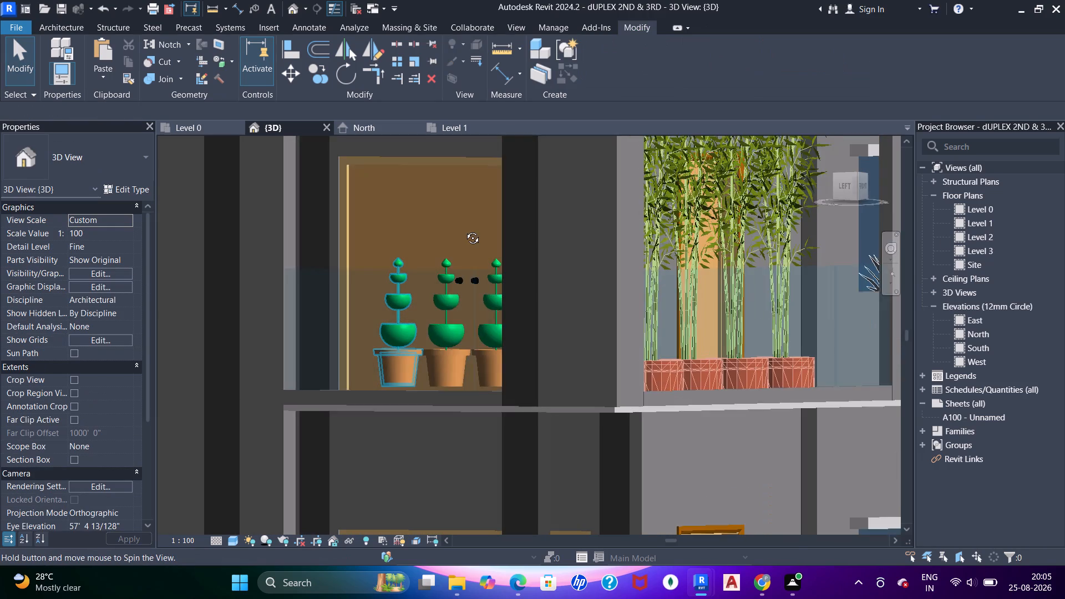
pyautogui.keyDown('shift'); pyautogui.middleClick(471, 230); pyautogui.keyUp('shift')
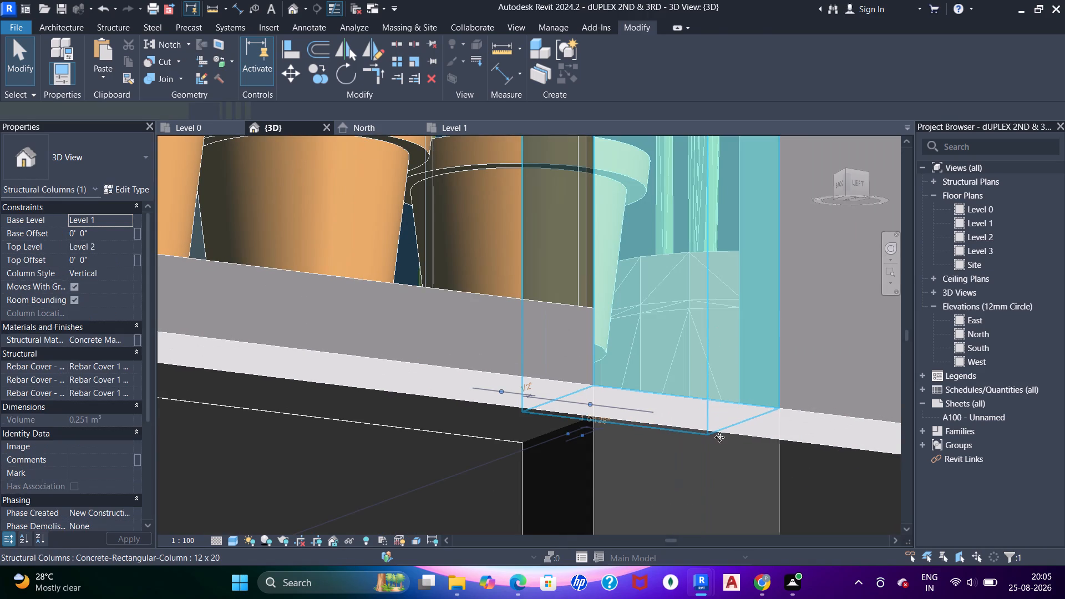
pyautogui.keyDown('shift'); pyautogui.click(723, 474); pyautogui.keyUp('shift')
pyautogui.keyDown('shift'); pyautogui.scroll(-5, 677, 368); pyautogui.keyUp('shift')
pyautogui.keyDown('shift'); pyautogui.moveTo(683, 392); pyautogui.dragTo(650, 266, button='middle'); pyautogui.keyUp('shift')
pyautogui.keyDown('shift'); pyautogui.scroll(2, 657, 287); pyautogui.keyUp('shift')
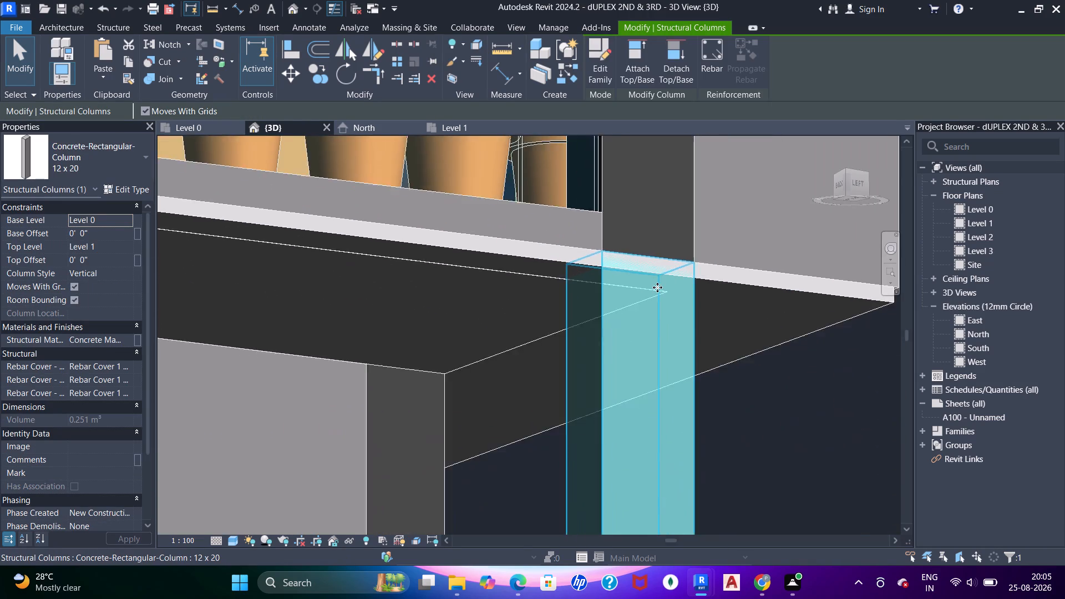
pyautogui.keyDown('shift'); pyautogui.scroll(4, 657, 287); pyautogui.keyUp('shift')
pyautogui.keyDown('shift'); pyautogui.scroll(-6, 573, 275); pyautogui.keyUp('shift')
pyautogui.keyDown('shift'); pyautogui.moveTo(570, 272); pyautogui.dragTo(596, 298, button='middle'); pyautogui.keyUp('shift')
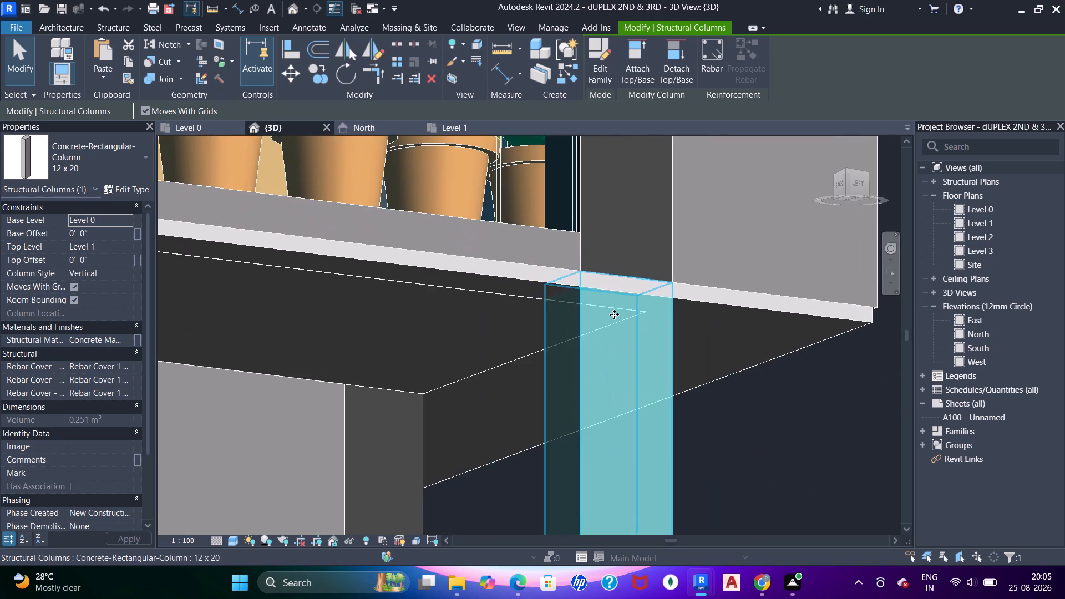
pyautogui.keyDown('shift'); pyautogui.scroll(6, 614, 315); pyautogui.keyUp('shift')
pyautogui.keyDown('shift'); pyautogui.scroll(-7, 608, 311); pyautogui.keyUp('shift')
pyautogui.keyDown('shift'); pyautogui.moveTo(610, 301); pyautogui.dragTo(592, 387, button='middle'); pyautogui.keyUp('shift')
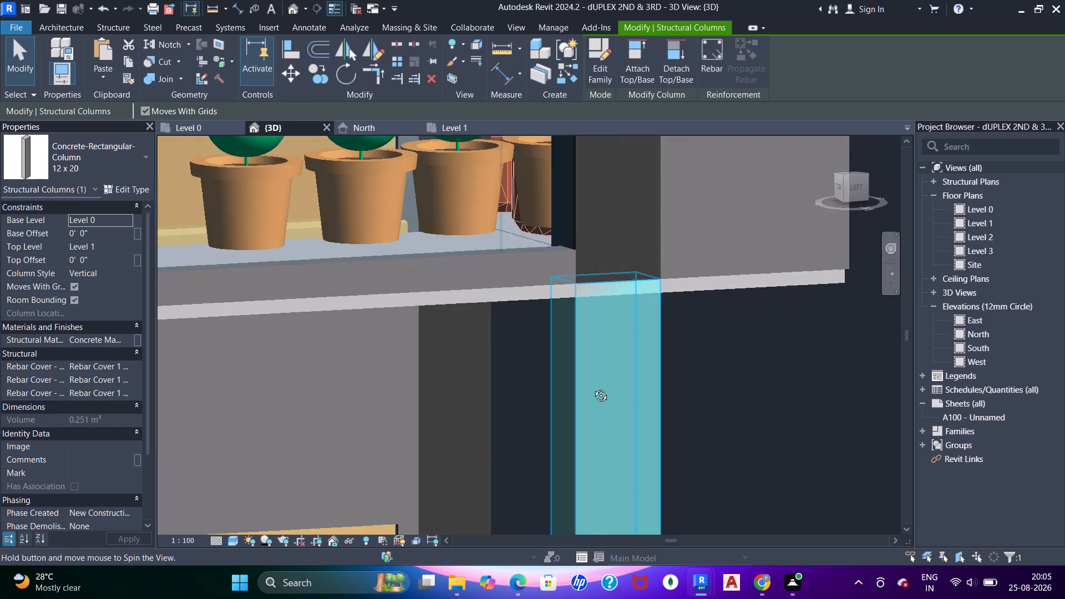
pyautogui.keyDown('shift'); pyautogui.moveTo(592, 387); pyautogui.dragTo(605, 282, button='middle'); pyautogui.keyUp('shift')
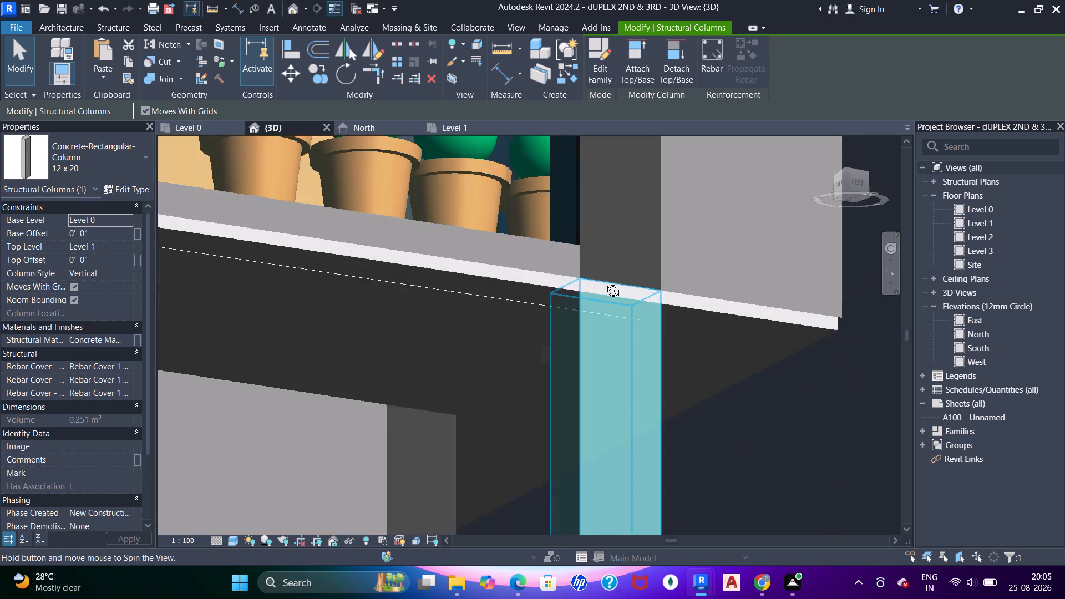
pyautogui.keyDown('shift'); pyautogui.moveTo(605, 282); pyautogui.dragTo(601, 353, button='middle'); pyautogui.keyUp('shift')
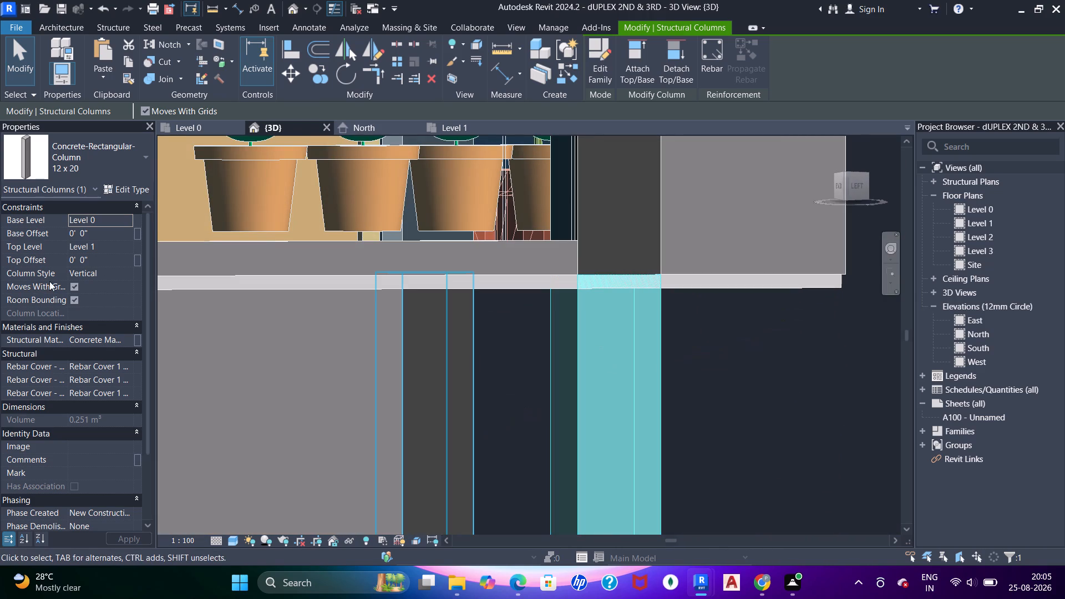
pyautogui.keyDown('shift'); pyautogui.click(100, 262); pyautogui.keyUp('shift')
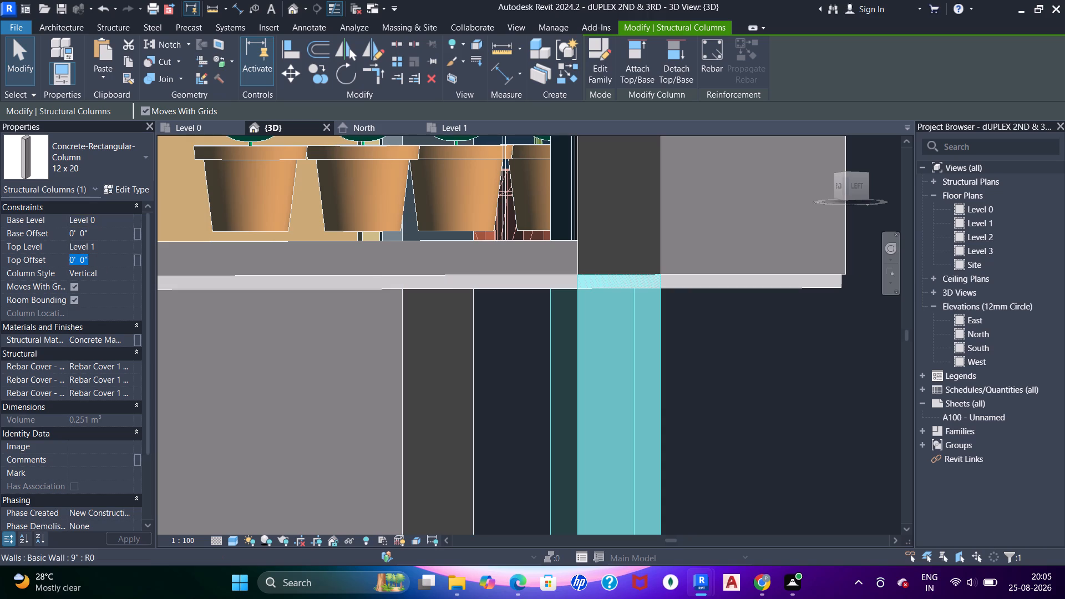
pyautogui.hotkey('shift', '_')
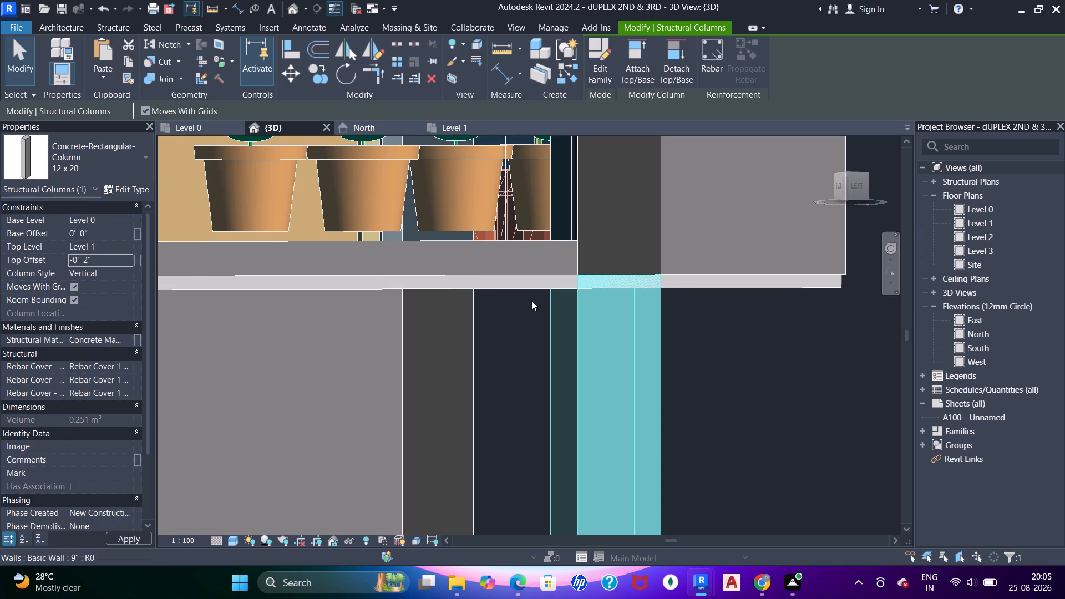
pyautogui.keyDown('shift'); pyautogui.scroll(-4, 649, 262); pyautogui.keyUp('shift')
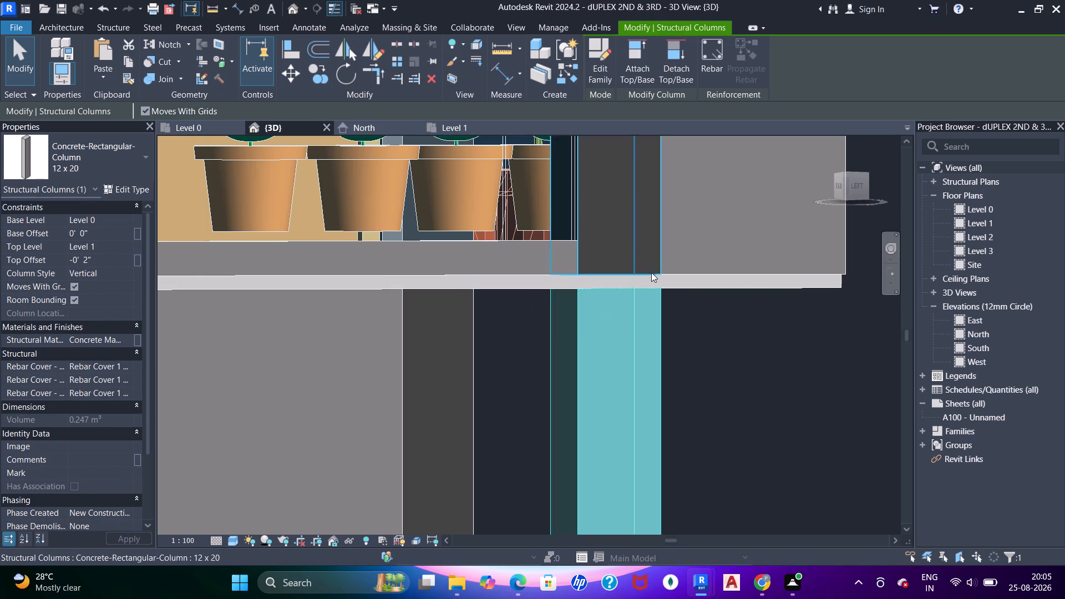
pyautogui.keyDown('shift'); pyautogui.scroll(-3, 651, 272); pyautogui.keyUp('shift')
pyautogui.keyDown('shift'); pyautogui.moveTo(493, 325); pyautogui.dragTo(572, 246, button='middle'); pyautogui.keyUp('shift')
pyautogui.keyDown('shift'); pyautogui.scroll(-5, 590, 281); pyautogui.keyUp('shift')
pyautogui.hotkey('shift', 'Escape')
pyautogui.keyDown('shift'); pyautogui.moveTo(682, 316); pyautogui.dragTo(679, 316, button='middle'); pyautogui.keyUp('shift')
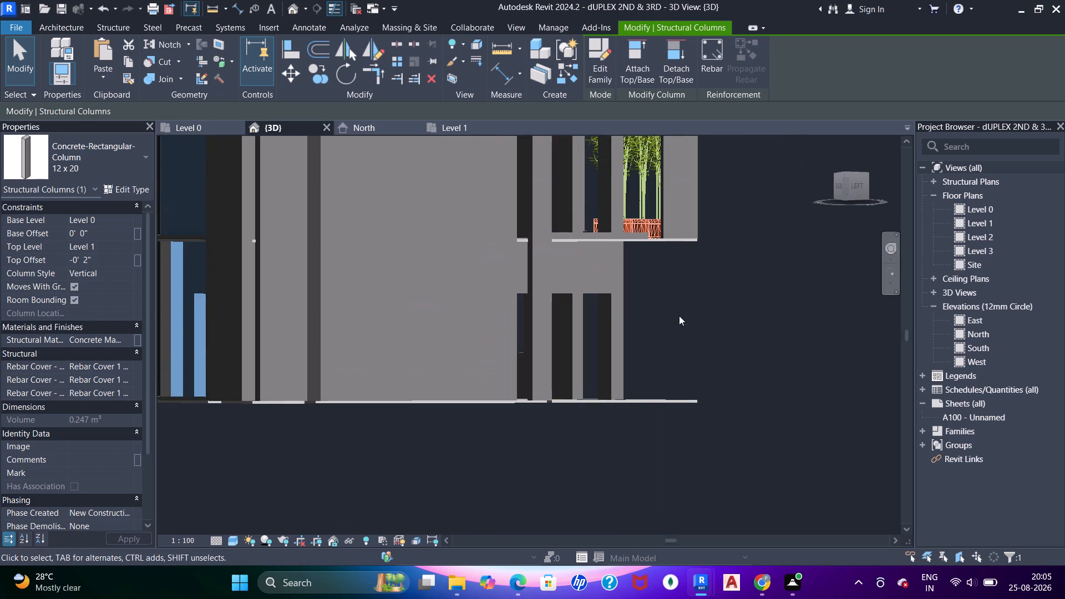
pyautogui.keyDown('shift'); pyautogui.moveTo(679, 316); pyautogui.dragTo(514, 266, button='middle'); pyautogui.keyUp('shift')
pyautogui.keyDown('shift'); pyautogui.moveTo(589, 236); pyautogui.dragTo(541, 307, button='middle'); pyautogui.keyUp('shift')
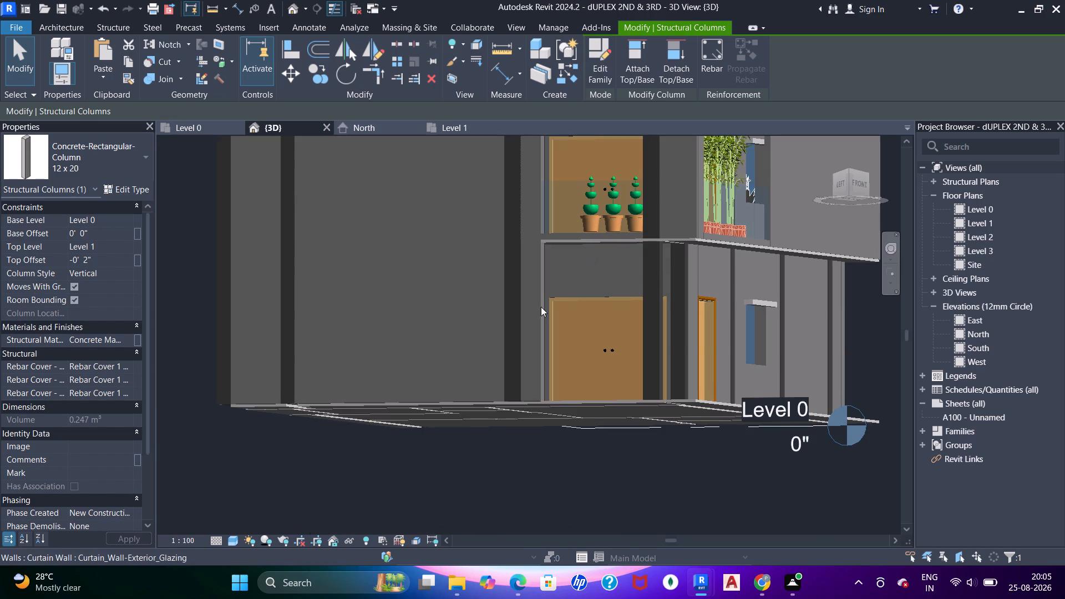
pyautogui.keyDown('shift'); pyautogui.moveTo(541, 307); pyautogui.dragTo(540, 312, button='middle'); pyautogui.keyUp('shift')
pyautogui.hotkey('shift', 's')
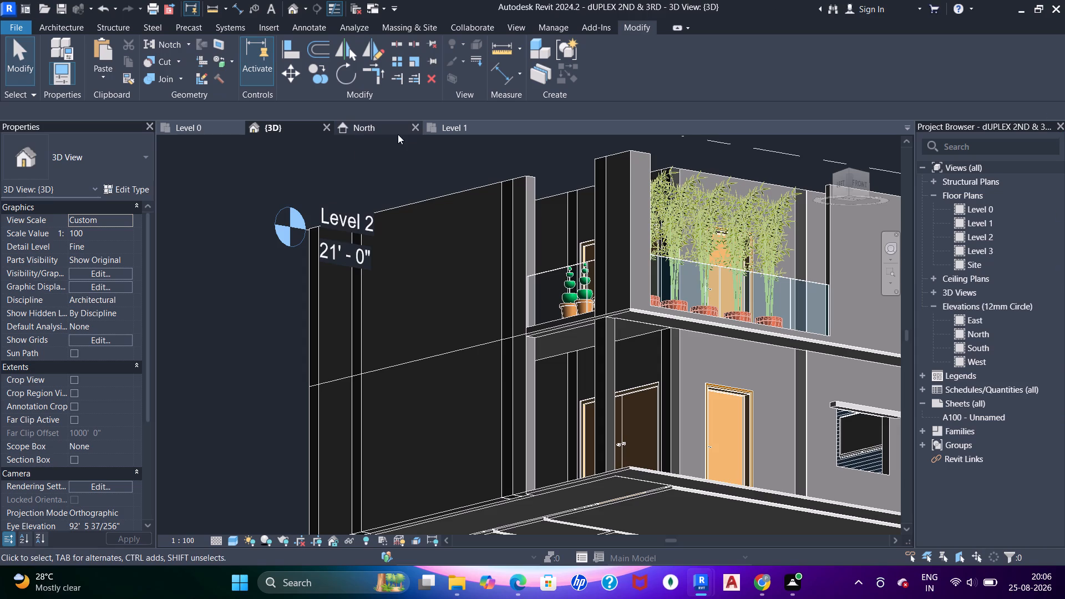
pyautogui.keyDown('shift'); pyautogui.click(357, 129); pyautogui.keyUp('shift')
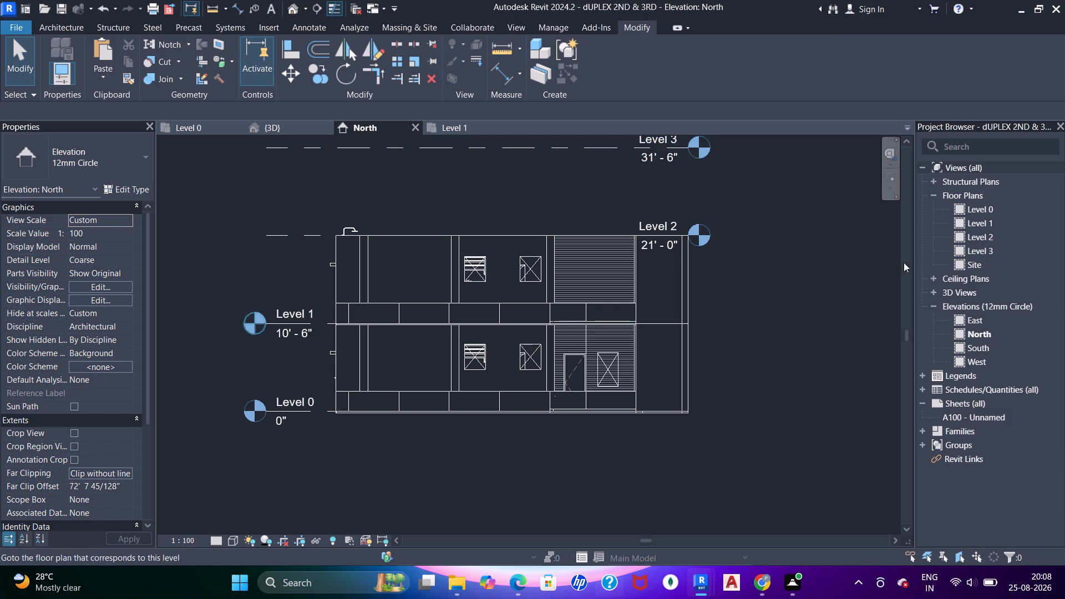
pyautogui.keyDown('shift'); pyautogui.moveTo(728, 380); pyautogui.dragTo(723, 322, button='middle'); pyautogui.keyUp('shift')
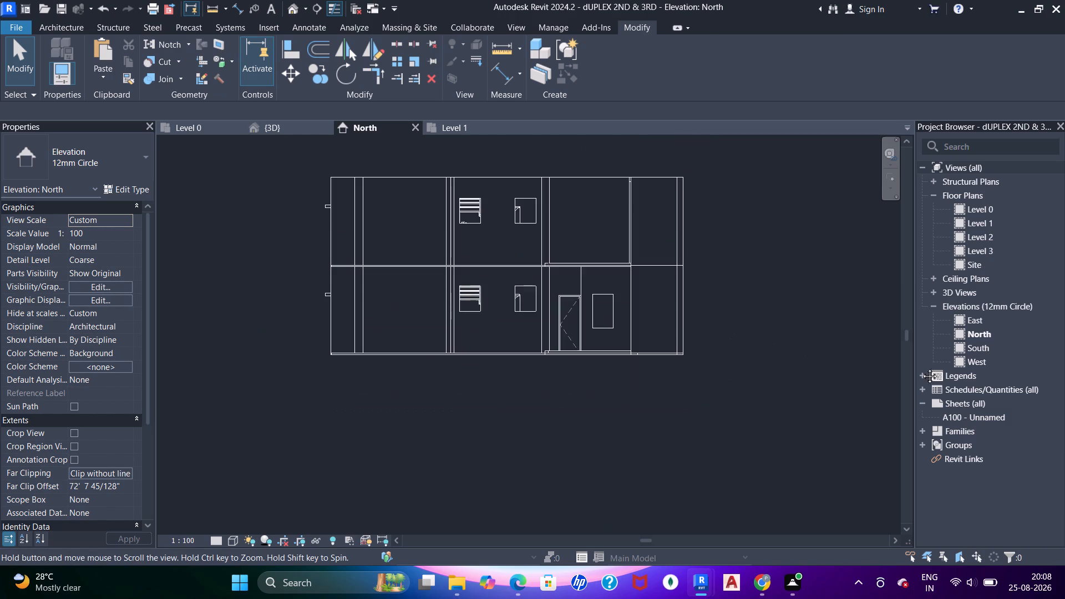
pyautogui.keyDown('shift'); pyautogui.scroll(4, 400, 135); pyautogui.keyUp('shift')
# Align the top of the Level 1 front 5" wall beside the bamboo balcony with the top of the adjoining curtain wall.
pyautogui.keyDown('shift'); pyautogui.click(447, 126); pyautogui.keyUp('shift')
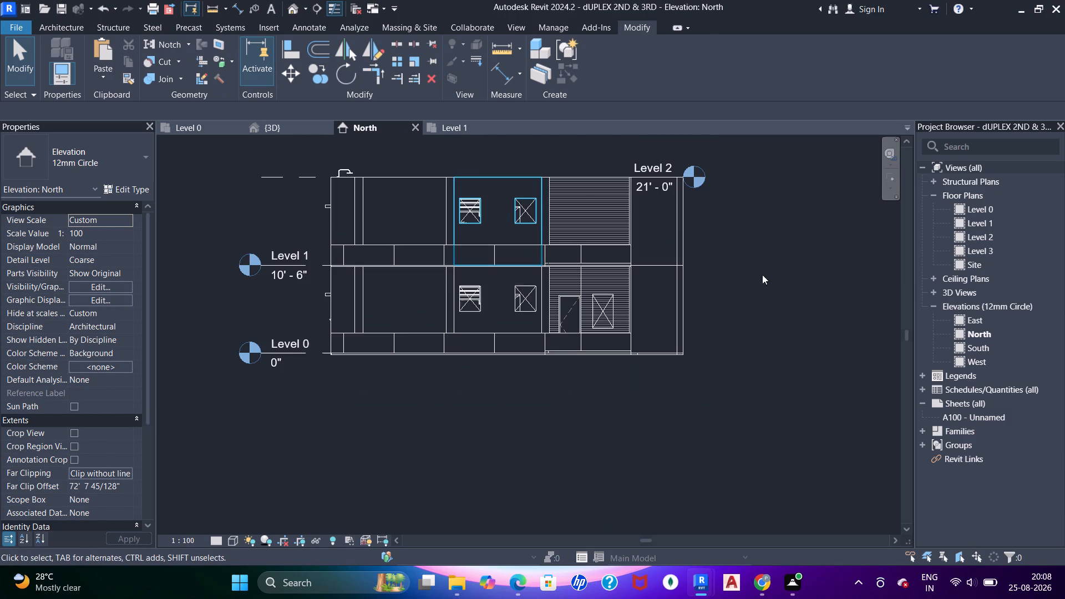
pyautogui.keyDown('shift'); pyautogui.click(447, 127); pyautogui.keyUp('shift')
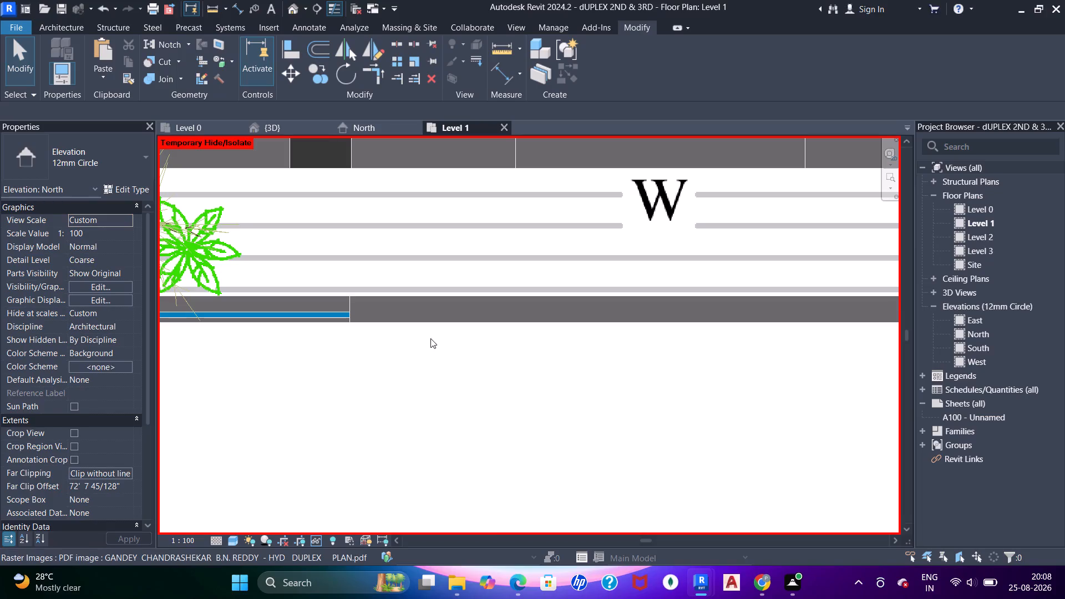
pyautogui.keyDown('shift'); pyautogui.scroll(-4, 389, 315); pyautogui.keyUp('shift')
pyautogui.keyDown('shift'); pyautogui.moveTo(346, 332); pyautogui.dragTo(490, 332, button='middle'); pyautogui.keyUp('shift')
pyautogui.keyDown('shift'); pyautogui.scroll(-4, 468, 319); pyautogui.keyUp('shift')
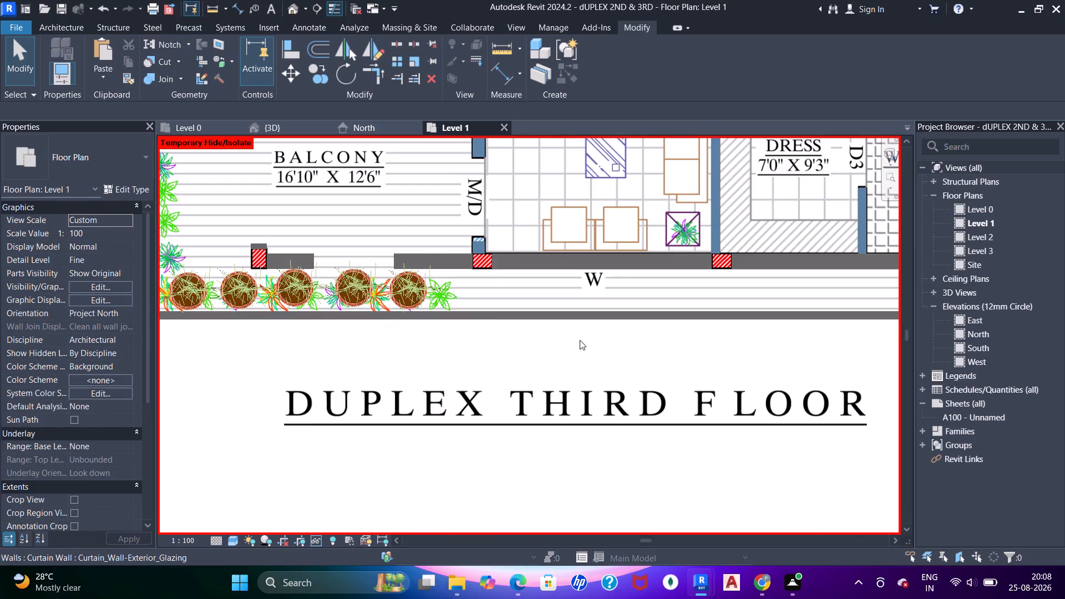
pyautogui.keyDown('shift'); pyautogui.moveTo(382, 328); pyautogui.dragTo(493, 353, button='middle'); pyautogui.keyUp('shift')
pyautogui.keyDown('shift'); pyautogui.scroll(-3, 451, 302); pyautogui.keyUp('shift')
pyautogui.keyDown('shift'); pyautogui.moveTo(435, 261); pyautogui.dragTo(375, 267, button='middle'); pyautogui.keyUp('shift')
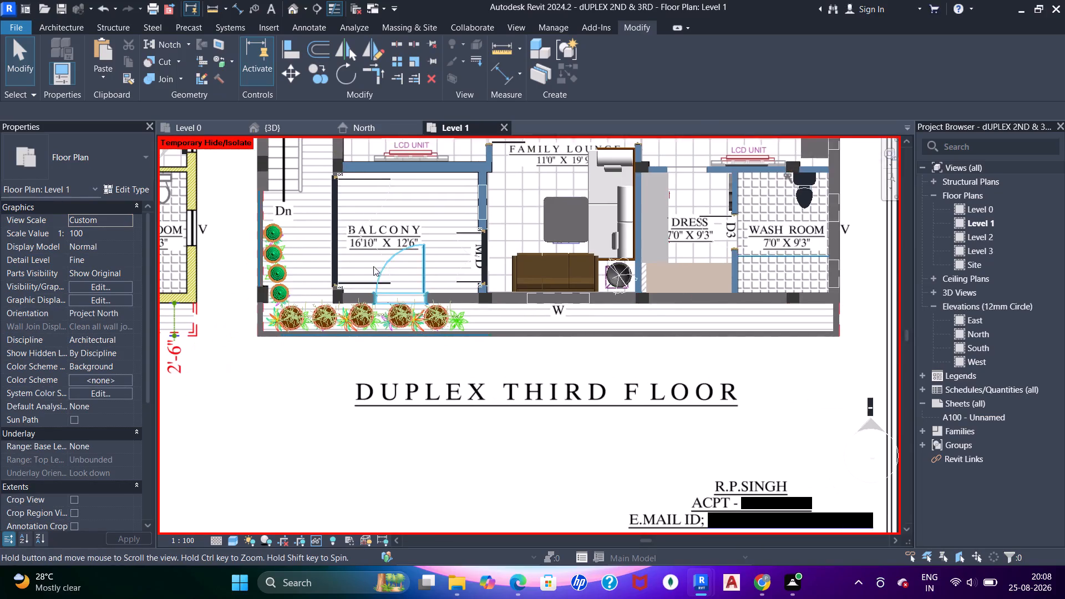
pyautogui.keyDown('shift'); pyautogui.scroll(3, 488, 346); pyautogui.keyUp('shift')
pyautogui.keyDown('shift'); pyautogui.click(524, 329); pyautogui.keyUp('shift')
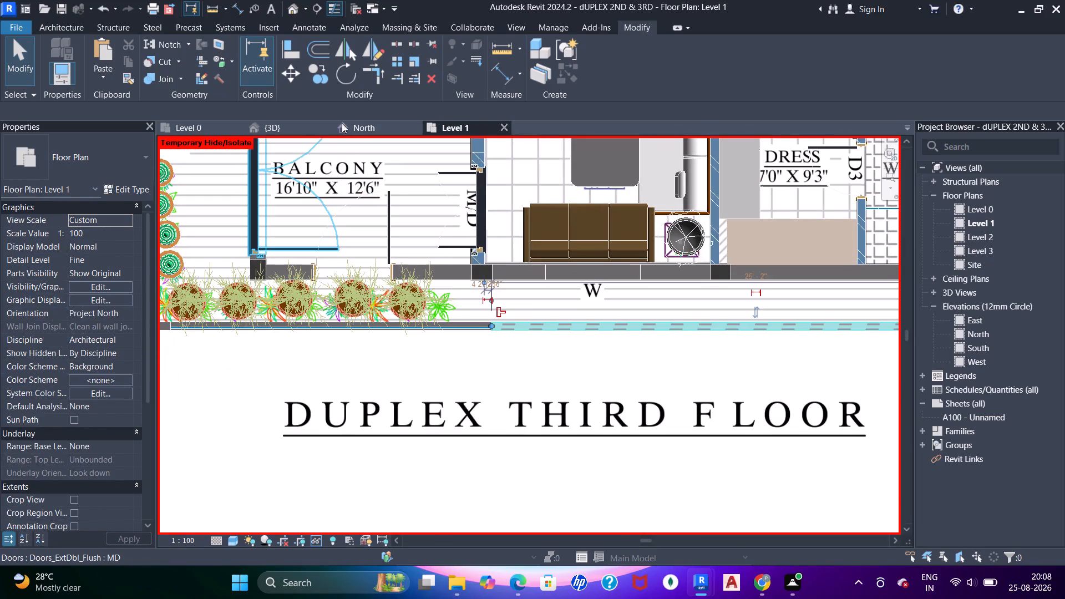
pyautogui.keyDown('shift'); pyautogui.click(286, 127); pyautogui.keyUp('shift')
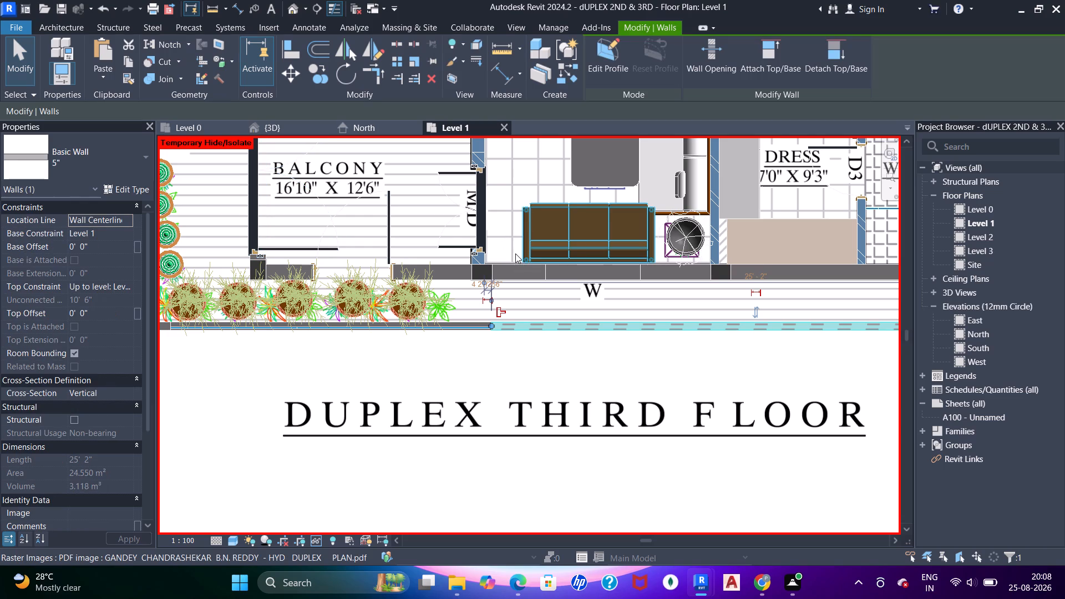
pyautogui.keyDown('shift'); pyautogui.click(268, 129); pyautogui.keyUp('shift')
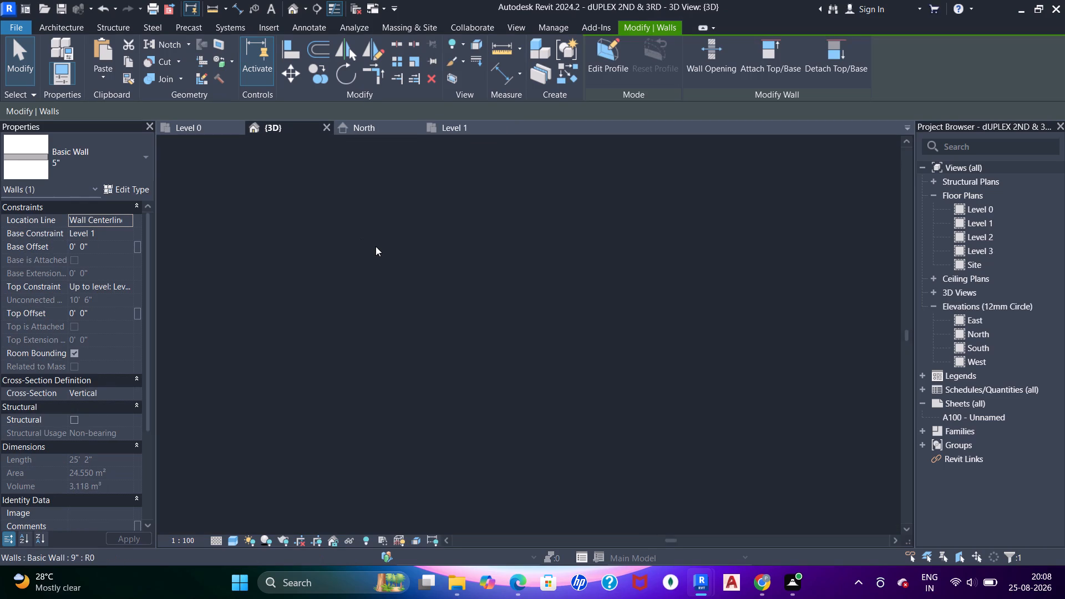
pyautogui.keyDown('shift'); pyautogui.scroll(-6, 383, 251); pyautogui.keyUp('shift')
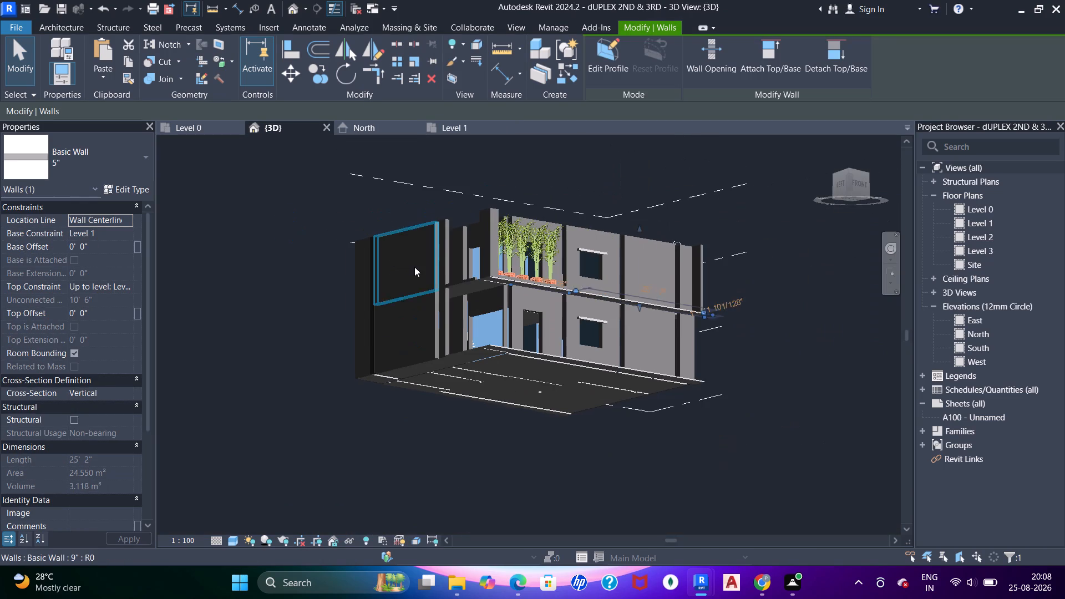
pyautogui.keyDown('shift'); pyautogui.moveTo(414, 267); pyautogui.dragTo(400, 364, button='middle'); pyautogui.keyUp('shift')
pyautogui.keyDown('shift'); pyautogui.moveTo(544, 256); pyautogui.dragTo(554, 332, button='middle'); pyautogui.keyUp('shift')
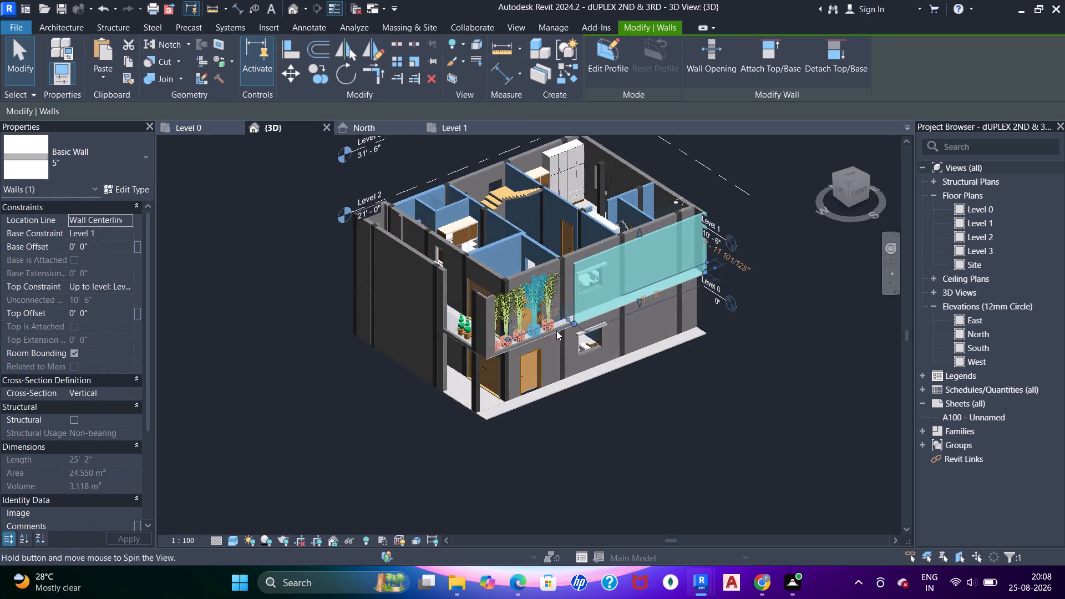
pyautogui.scroll(6, 567, 316)
pyautogui.moveTo(630, 300); pyautogui.dragTo(521, 335, button='middle')
pyautogui.scroll(1, 554, 322)
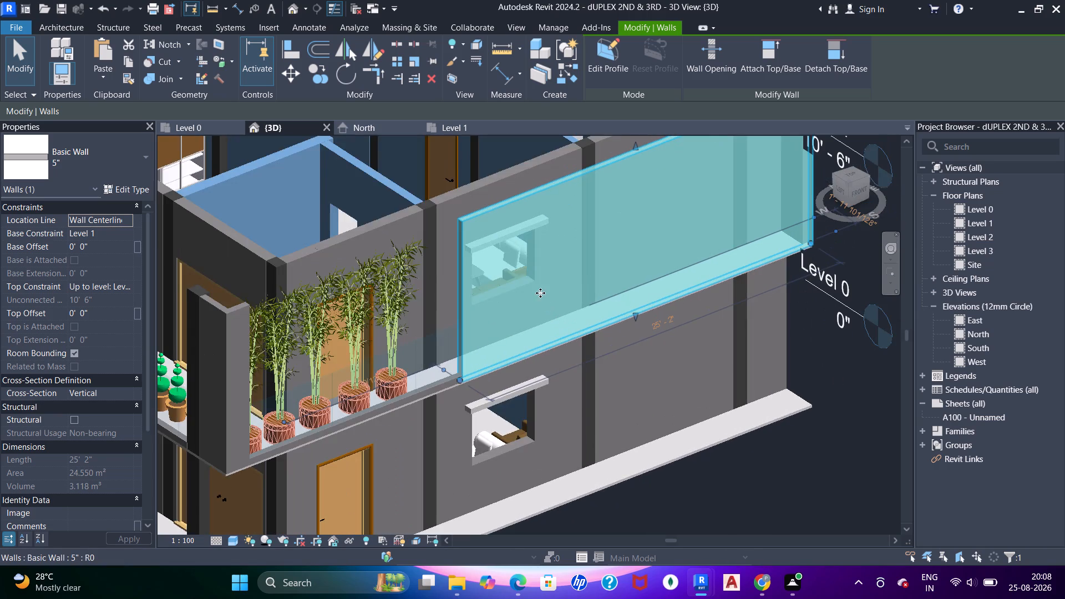
pyautogui.scroll(1, 489, 329)
pyautogui.moveTo(486, 327); pyautogui.dragTo(495, 281, button='middle')
pyautogui.scroll(2, 495, 283)
pyautogui.press('a')
pyautogui.press('a')
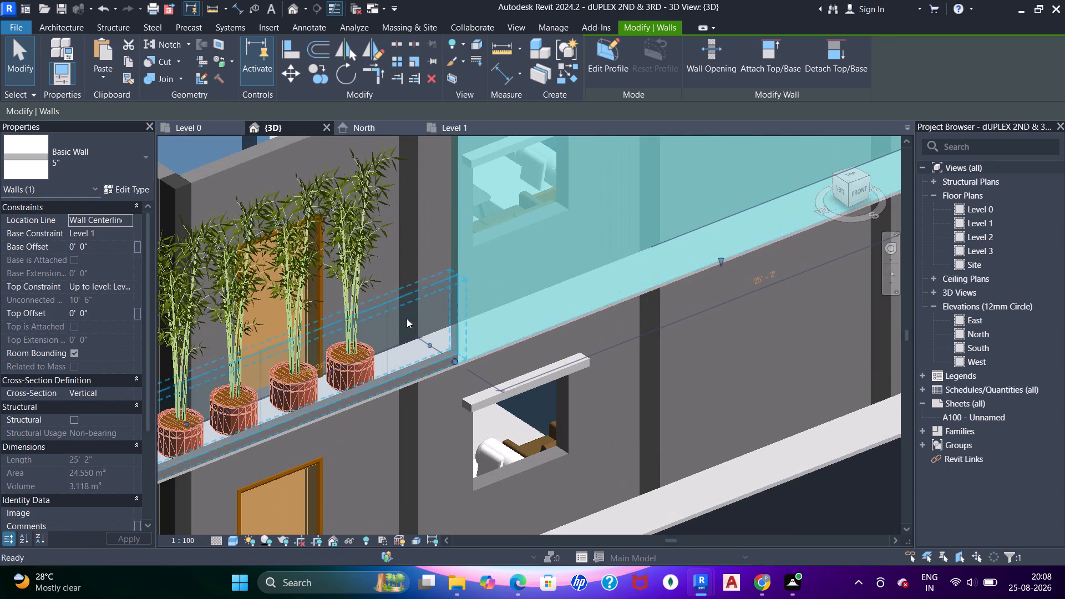
pyautogui.press('a')
pyautogui.click(418, 281)
pyautogui.moveTo(453, 268); pyautogui.dragTo(450, 345, button='middle')
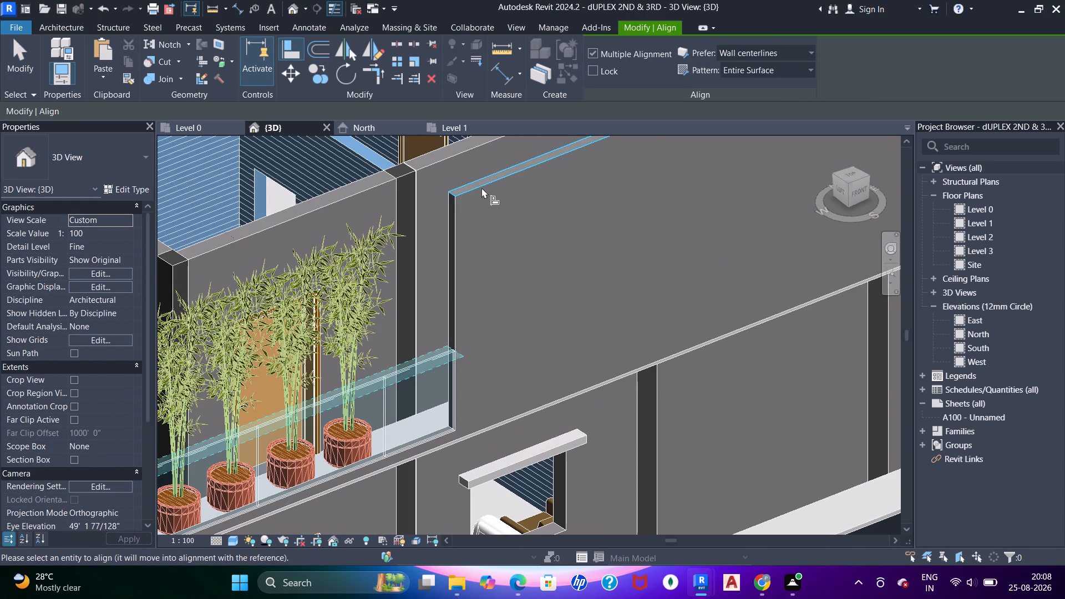
pyautogui.click(481, 186)
pyautogui.press('Escape')
pyautogui.press('Escape')
pyautogui.press('Escape')
pyautogui.press('Escape')
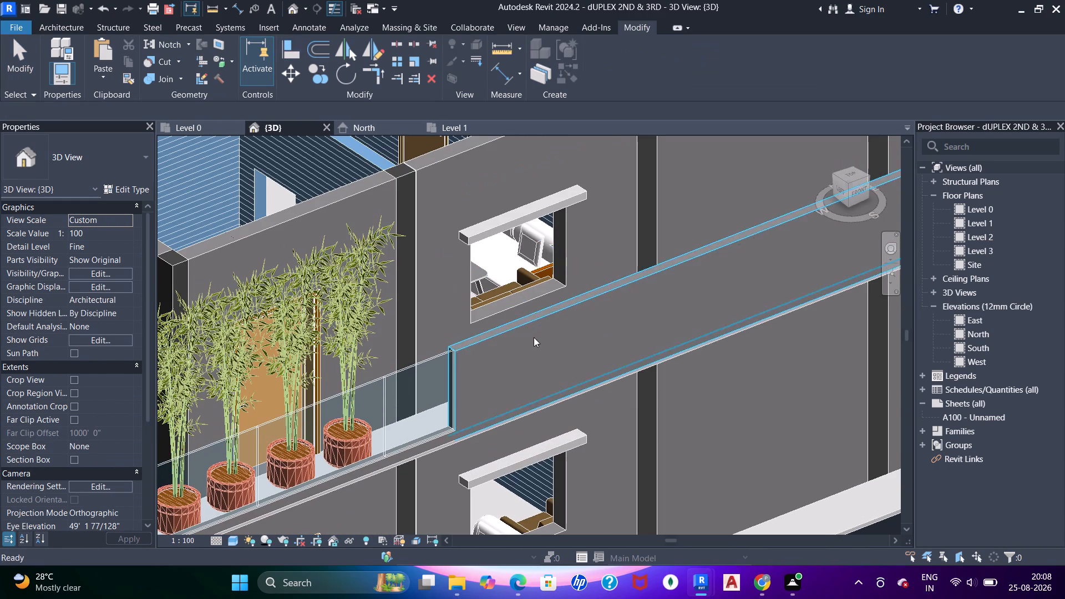
pyautogui.press('Escape')
# Raise the top of the Level 1 front 5" wall to an unconnected height of about 4' 4".
pyautogui.click(534, 337)
pyautogui.moveTo(617, 294); pyautogui.dragTo(477, 310, button='middle')
pyautogui.scroll(4, 585, 285)
pyautogui.moveTo(581, 250); pyautogui.dragTo(580, 241)
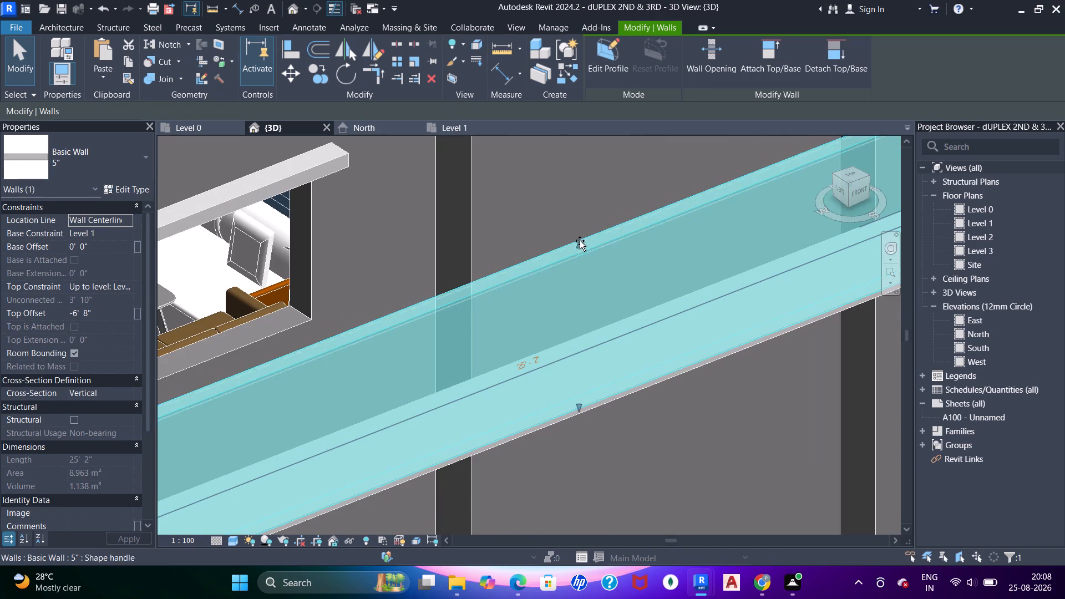
pyautogui.moveTo(580, 241); pyautogui.dragTo(579, 225)
pyautogui.scroll(-6, 553, 217)
pyautogui.moveTo(498, 298); pyautogui.dragTo(624, 264, button='middle')
pyautogui.press('Escape')
pyautogui.press('Escape')
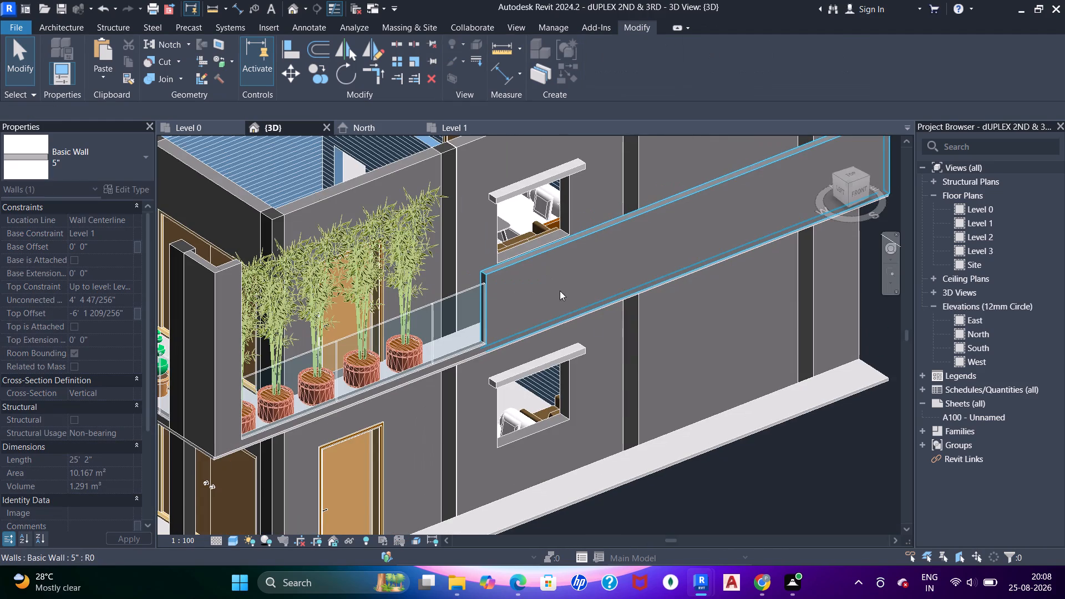
# Align the top of the short 5" return wall at the far end of the front ledge with the front parapet wall's top.
pyautogui.keyDown('shift'); pyautogui.moveTo(597, 323); pyautogui.dragTo(576, 308, button='middle'); pyautogui.keyUp('shift')
pyautogui.scroll(-3, 587, 297)
pyautogui.moveTo(604, 298); pyautogui.dragTo(433, 326, button='middle')
pyautogui.keyDown('shift'); pyautogui.moveTo(474, 324); pyautogui.dragTo(480, 326, button='middle'); pyautogui.keyUp('shift')
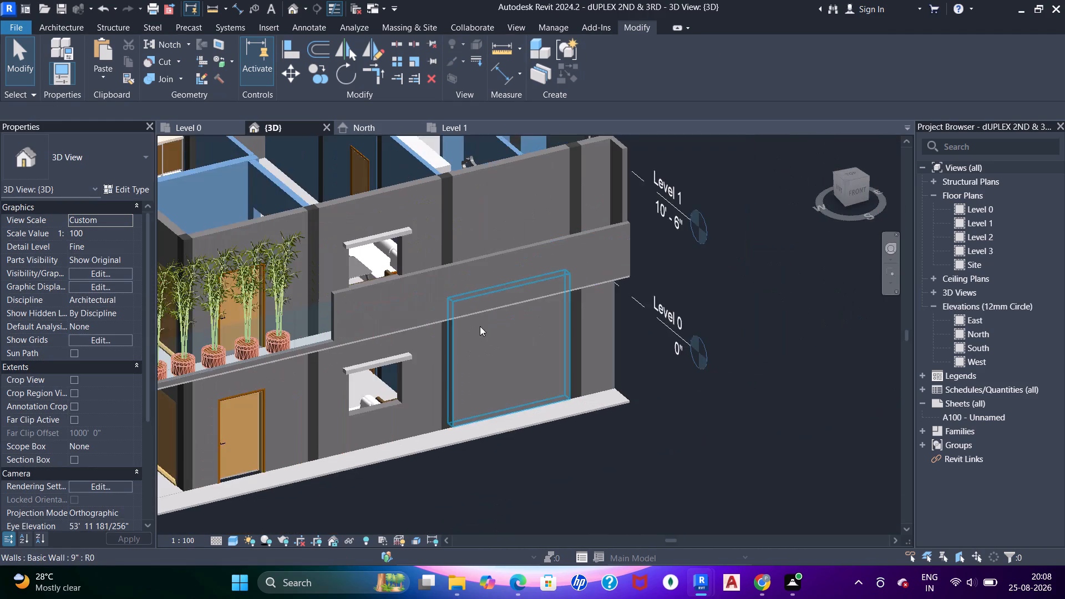
pyautogui.keyDown('shift'); pyautogui.moveTo(480, 326); pyautogui.dragTo(369, 297, button='middle'); pyautogui.keyUp('shift')
pyautogui.scroll(5, 697, 290)
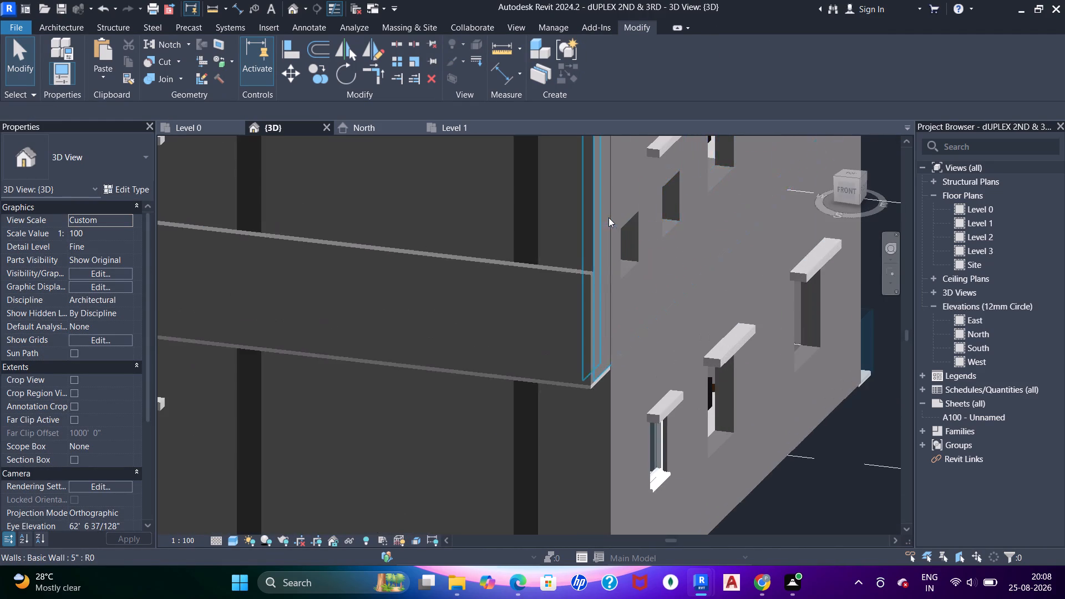
pyautogui.click(607, 216)
pyautogui.scroll(4, 583, 269)
pyautogui.press('Escape')
pyautogui.press('a')
pyautogui.press('a')
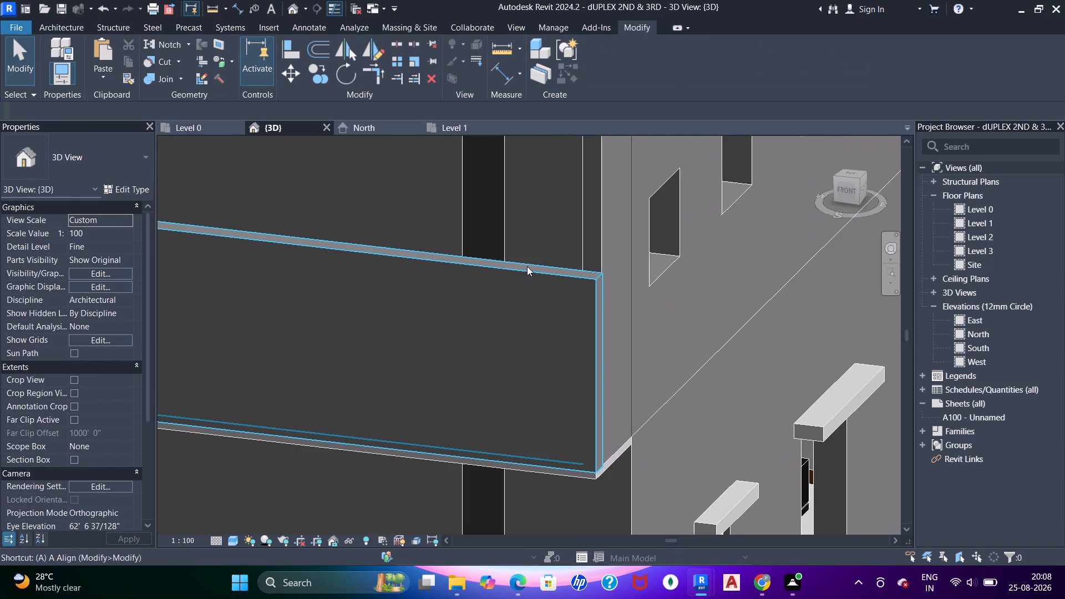
pyautogui.press('a')
pyautogui.press('Tab')
pyautogui.press('Tab')
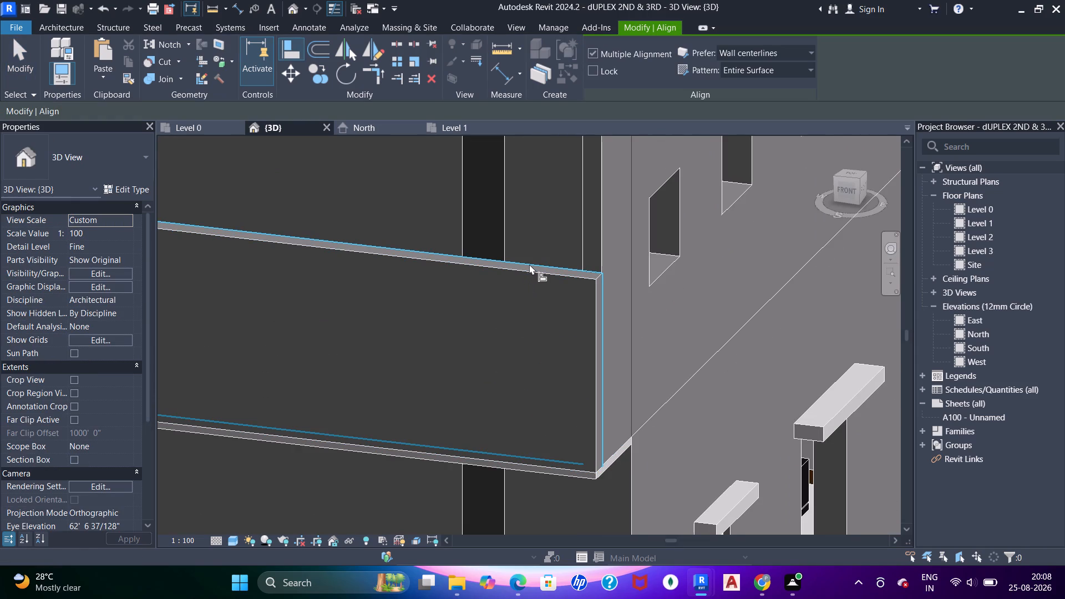
pyautogui.press('Tab')
pyautogui.scroll(12, 529, 264)
pyautogui.press('Tab')
pyautogui.press('Tab')
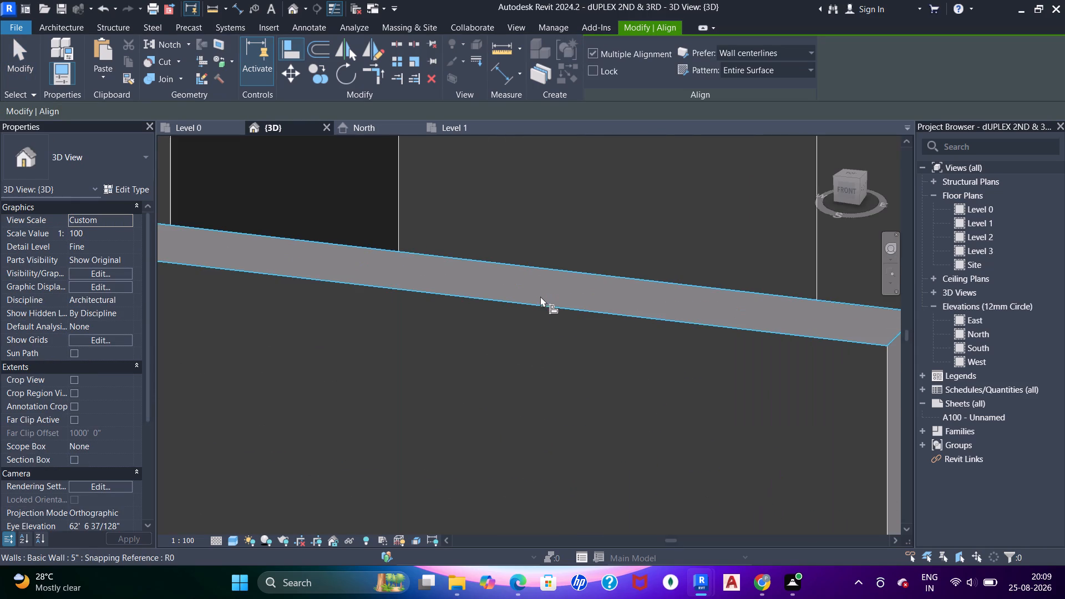
pyautogui.click(536, 297)
pyautogui.scroll(-12, 543, 267)
pyautogui.moveTo(581, 214); pyautogui.dragTo(560, 304, button='middle')
pyautogui.scroll(6, 587, 229)
pyautogui.moveTo(582, 216); pyautogui.dragTo(569, 375, button='middle')
pyautogui.scroll(1, 577, 192)
pyautogui.moveTo(577, 225); pyautogui.dragTo(567, 441, button='middle')
pyautogui.scroll(-3, 579, 282)
pyautogui.scroll(5, 592, 232)
pyautogui.click(596, 283)
pyautogui.scroll(-13, 562, 241)
pyautogui.moveTo(562, 315); pyautogui.dragTo(589, 180, button='middle')
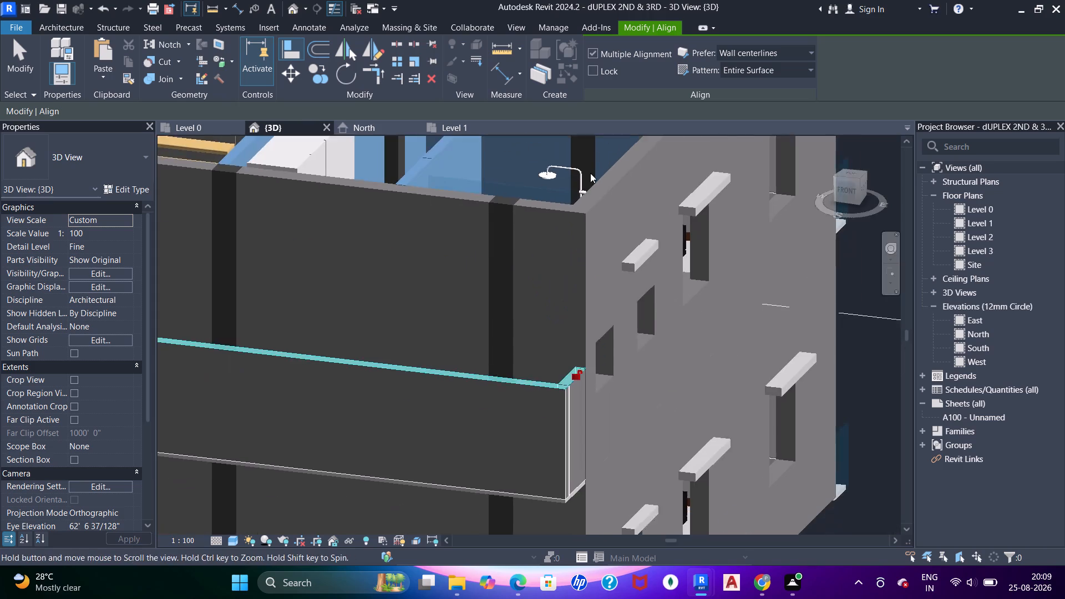
pyautogui.press('Escape')
pyautogui.scroll(-5, 530, 276)
pyautogui.moveTo(468, 300); pyautogui.dragTo(646, 296, button='middle')
pyautogui.press('Escape')
# Delete the Level 1 bamboo plant standing in front of the balcony's d2 door, the fourth counting from the corner.
pyautogui.moveTo(546, 313); pyautogui.dragTo(640, 268, button='middle')
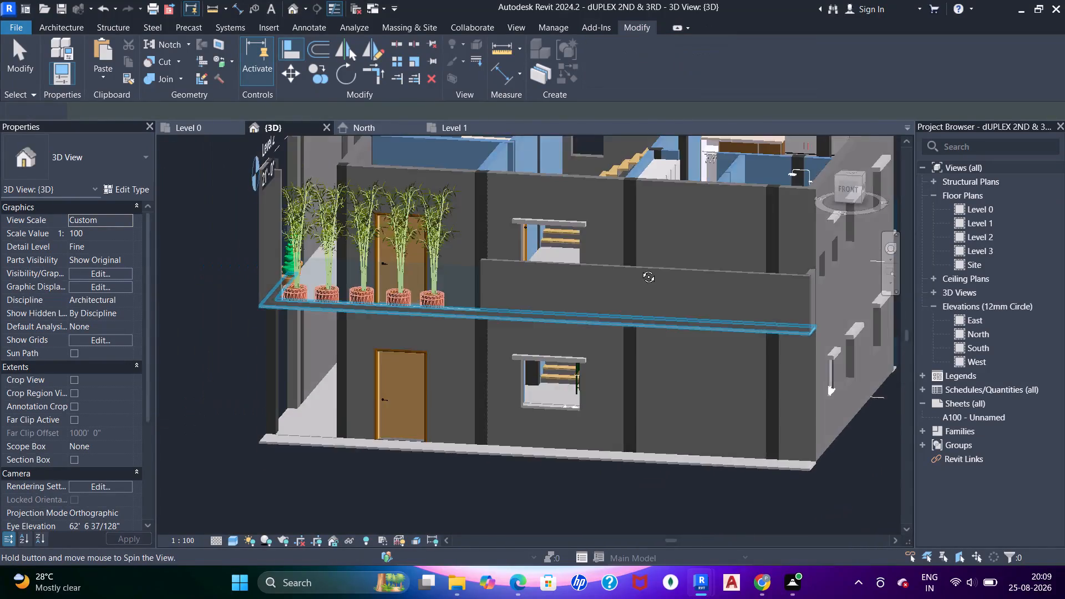
pyautogui.moveTo(640, 268); pyautogui.dragTo(727, 349, button='middle')
pyautogui.keyDown('shift'); pyautogui.moveTo(632, 359); pyautogui.dragTo(589, 385, button='middle'); pyautogui.keyUp('shift')
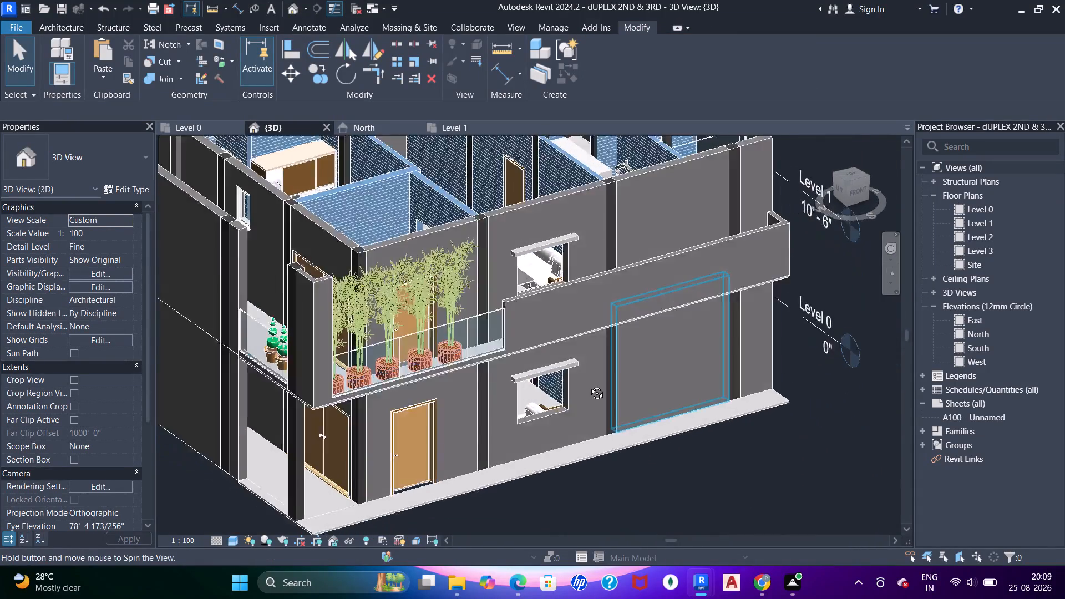
pyautogui.keyDown('shift'); pyautogui.moveTo(589, 385); pyautogui.dragTo(563, 389, button='middle'); pyautogui.keyUp('shift')
pyautogui.scroll(5, 432, 243)
pyautogui.press('Return')
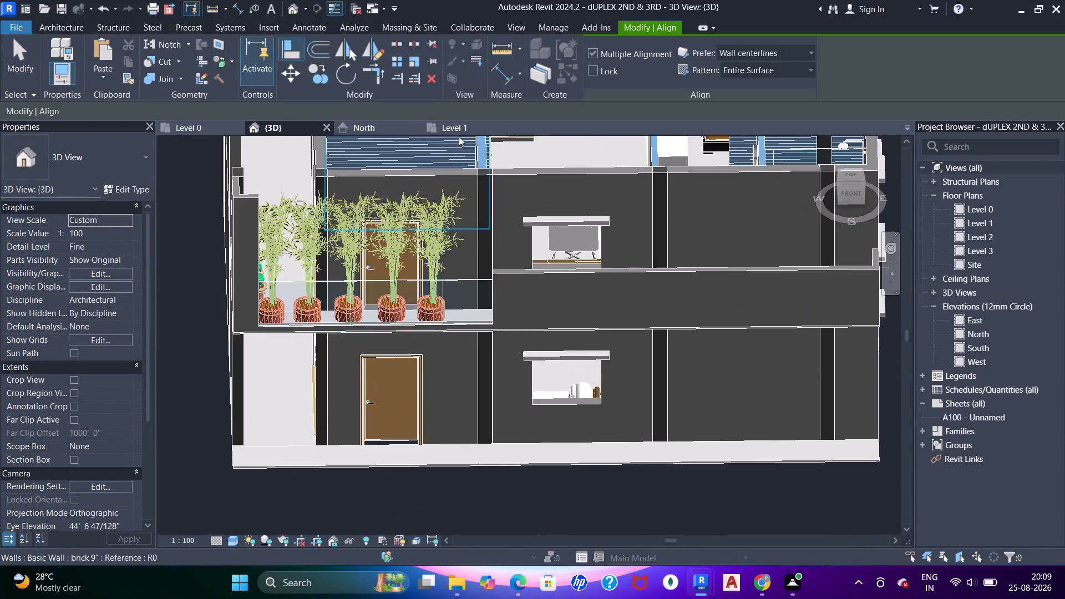
pyautogui.press('Return')
pyautogui.click(457, 126)
pyautogui.scroll(-4, 469, 277)
pyautogui.moveTo(392, 297); pyautogui.dragTo(498, 320, button='middle')
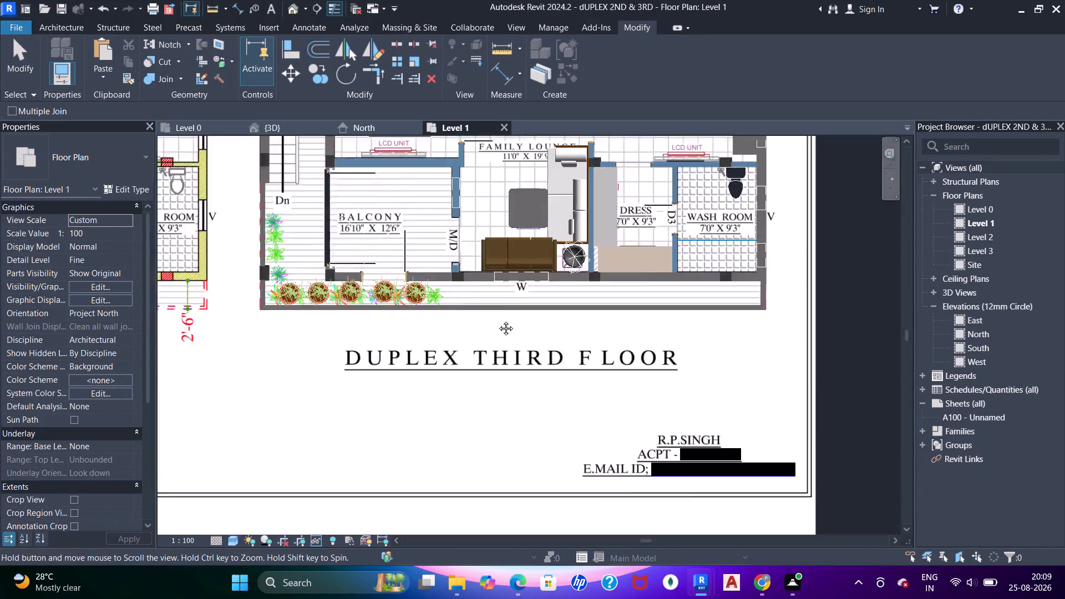
pyautogui.moveTo(498, 320); pyautogui.dragTo(501, 319, button='middle')
pyautogui.scroll(5, 498, 311)
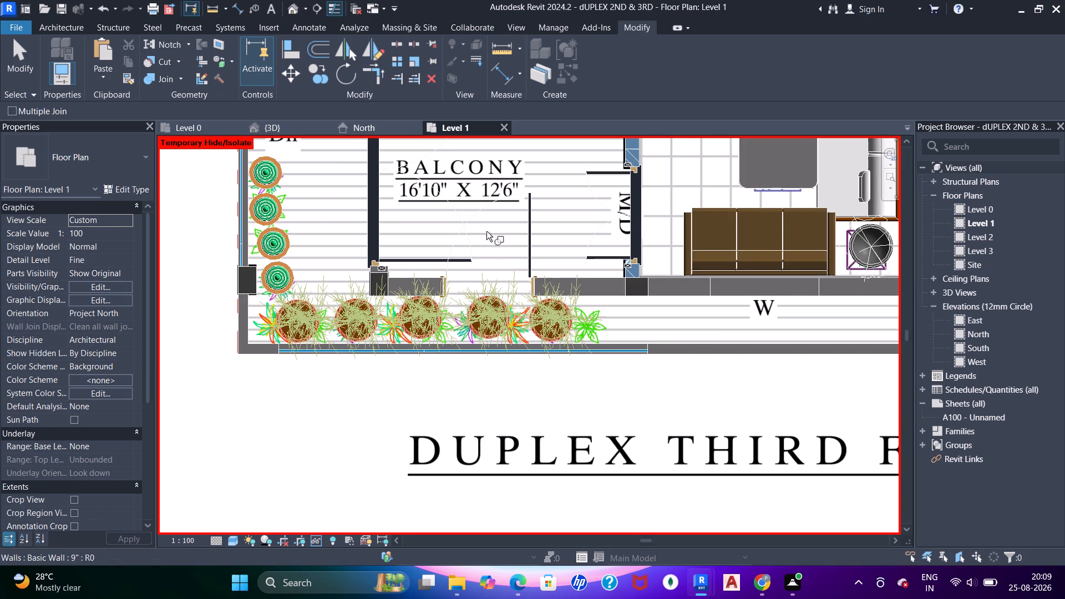
pyautogui.press('Escape')
pyautogui.press('Escape')
pyautogui.press('Escape')
pyautogui.press('Escape')
pyautogui.press('Escape')
pyautogui.click(528, 234)
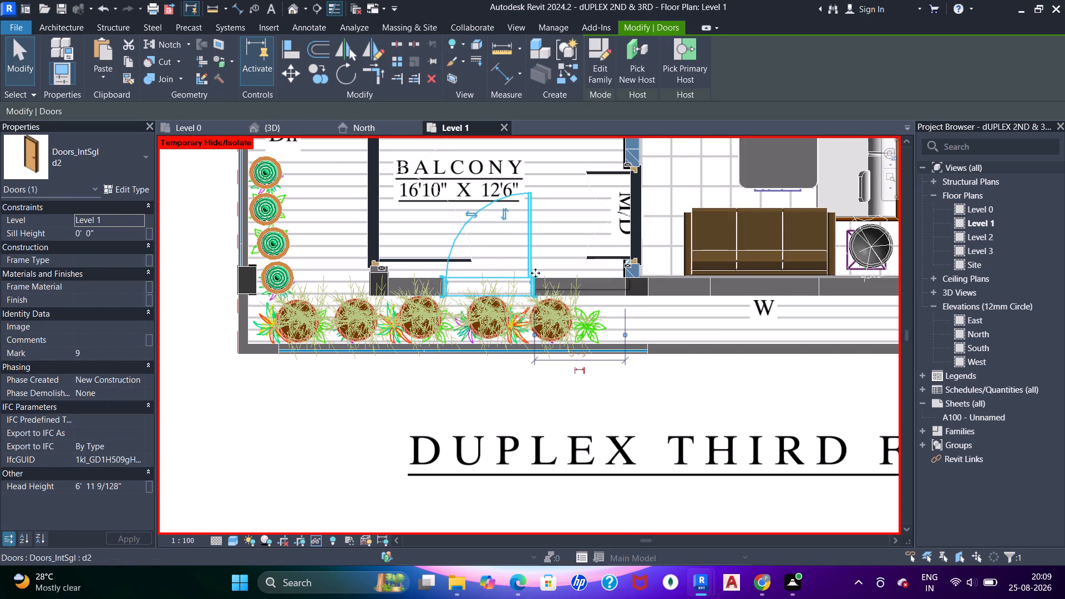
pyautogui.click(507, 326)
pyautogui.press('Delete')
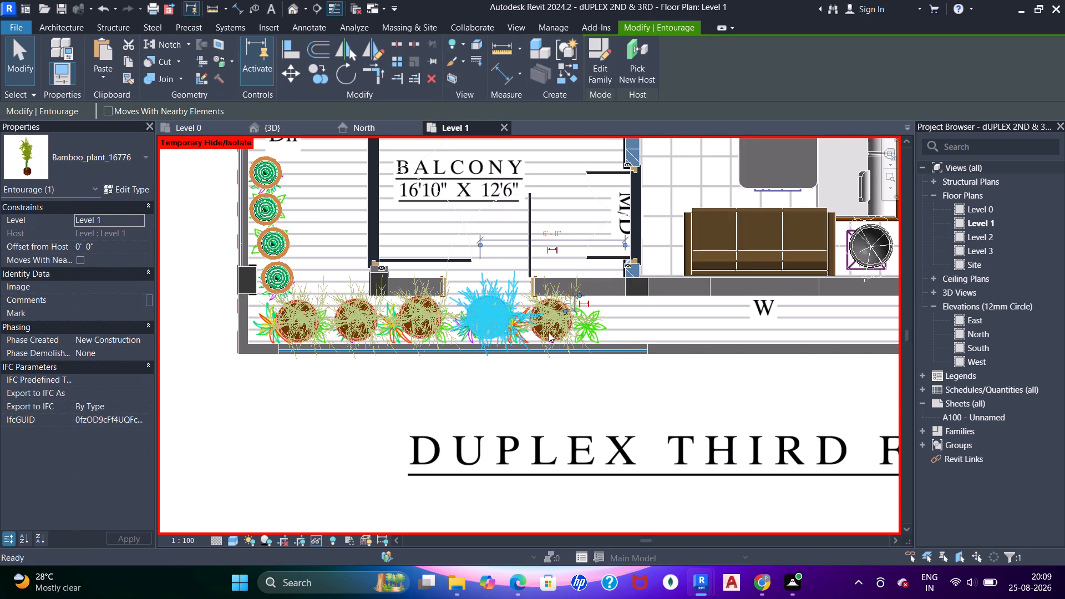
# Shift the bamboo plant farthest from the balcony corner clear of the door, to about 1' 9" from the M/D door wall.
pyautogui.click(550, 327)
pyautogui.press('Right')
pyautogui.press('Right')
pyautogui.press('Right')
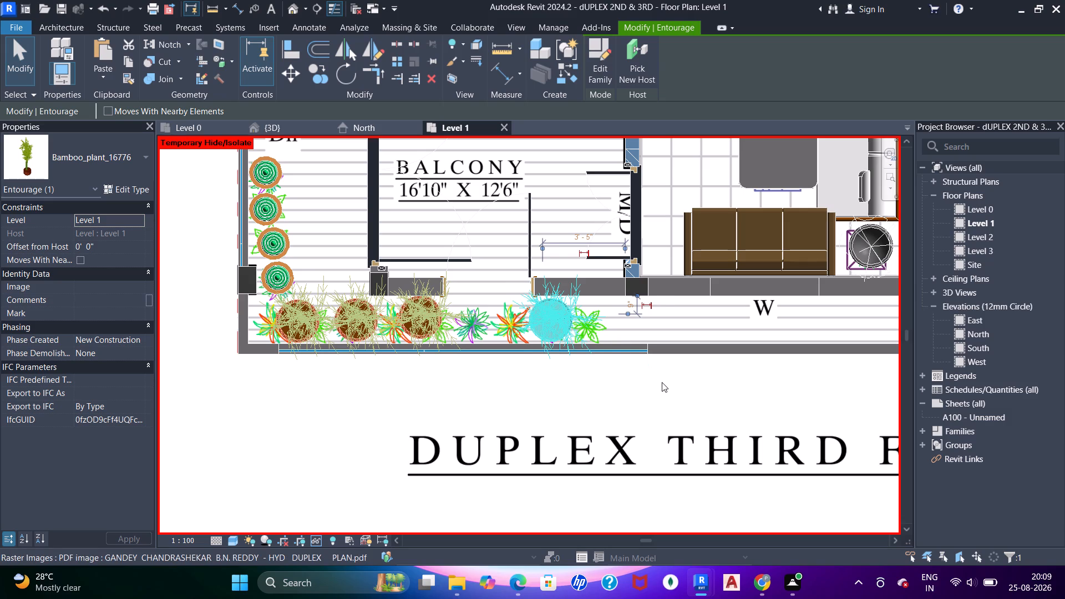
pyautogui.press('Right')
pyautogui.press('Right')
pyautogui.press('Right')
pyautogui.press('Right')
pyautogui.press('Right')
pyautogui.press('Right')
pyautogui.press('Right')
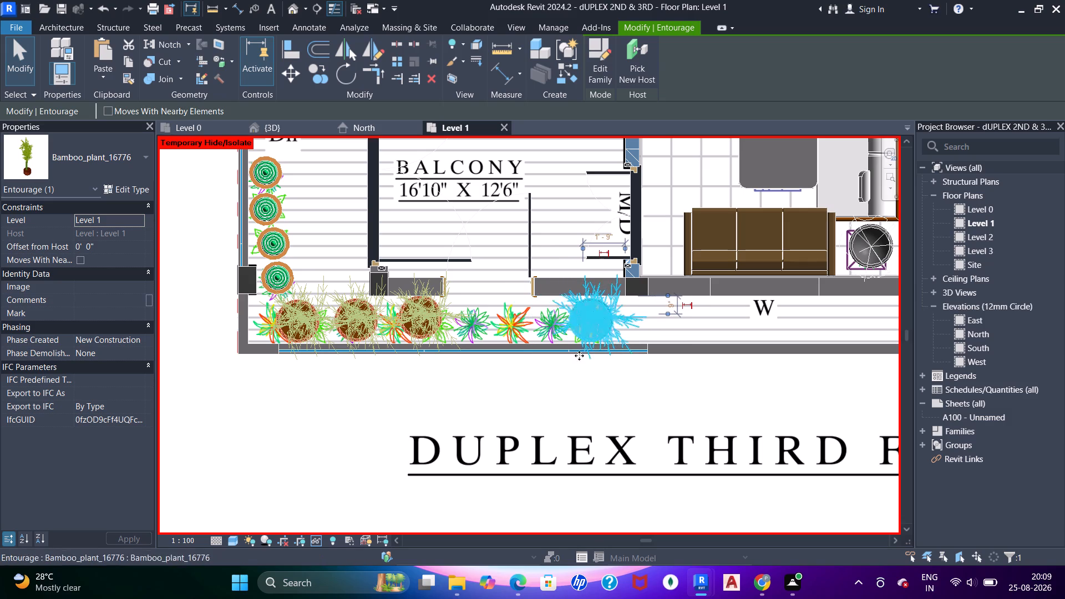
# Reposition the third bamboo plant from the corner to about 9' from the M/D door wall, beside the d2 door.
pyautogui.scroll(4, 401, 323)
pyautogui.click(420, 321)
pyautogui.press('Right')
pyautogui.press('Right')
pyautogui.press('Right')
pyautogui.press('Right')
pyautogui.press('Right')
pyautogui.press('Right')
pyautogui.press('Right')
pyautogui.press('Right')
pyautogui.press('Right')
pyautogui.press('Right')
pyautogui.press('Right')
pyautogui.press('Right')
pyautogui.press('Right')
pyautogui.press('Right')
pyautogui.press('Right')
pyautogui.press('Right')
pyautogui.press('Right')
pyautogui.press('Right')
pyautogui.press('Right')
pyautogui.press('Right')
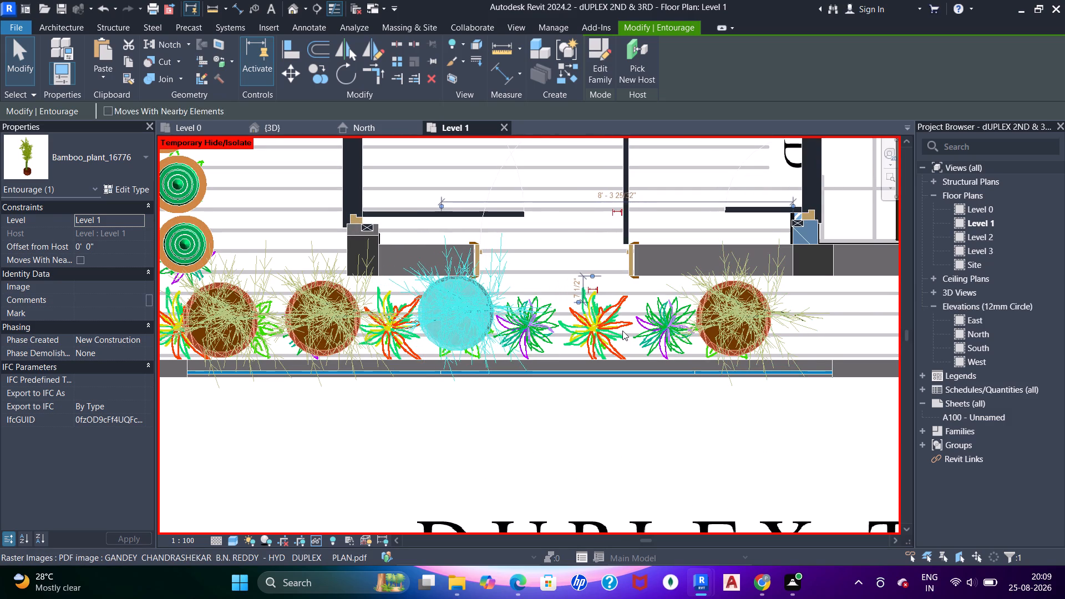
pyautogui.press('Left')
pyautogui.press('Left')
pyautogui.press('Left')
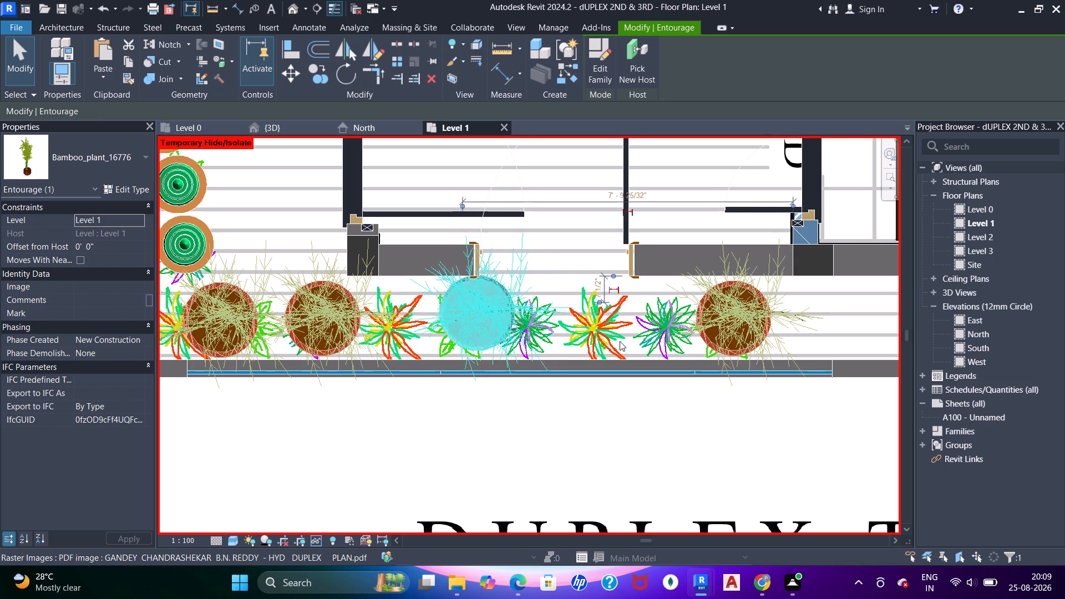
pyautogui.press('Left')
pyautogui.press('Left')
pyautogui.press('Left')
pyautogui.press('Left')
pyautogui.press('Left')
pyautogui.press('Left')
pyautogui.press('Left')
pyautogui.press('Left')
pyautogui.press('Left')
pyautogui.press('Left')
pyautogui.press('Left')
pyautogui.press('Left')
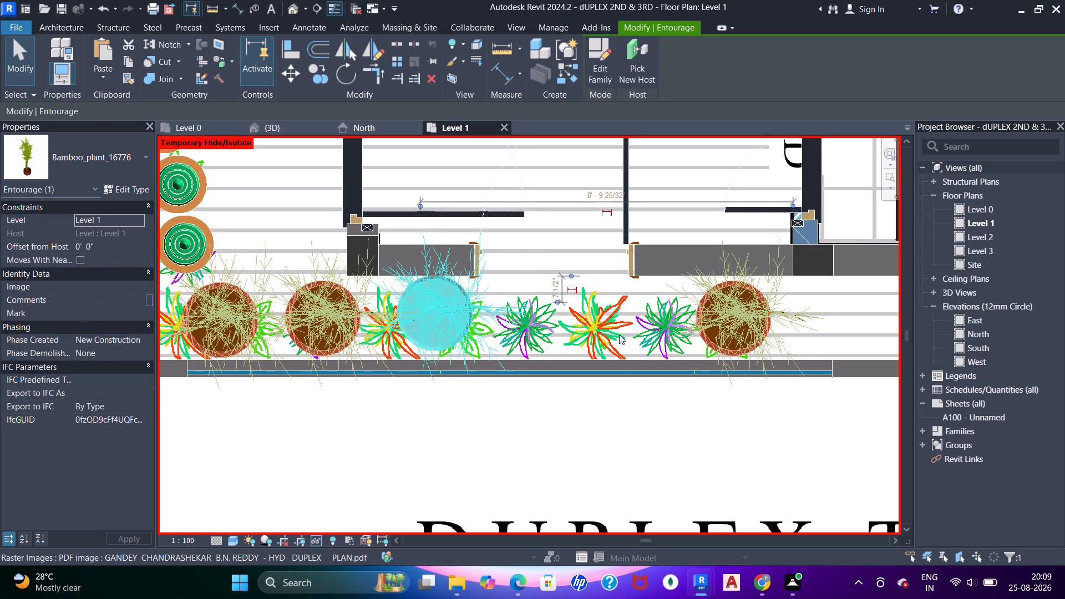
pyautogui.press('Left')
pyautogui.scroll(-3, 613, 333)
pyautogui.scroll(3, 571, 331)
pyautogui.moveTo(487, 333); pyautogui.dragTo(591, 322, button='middle')
pyautogui.press('Escape')
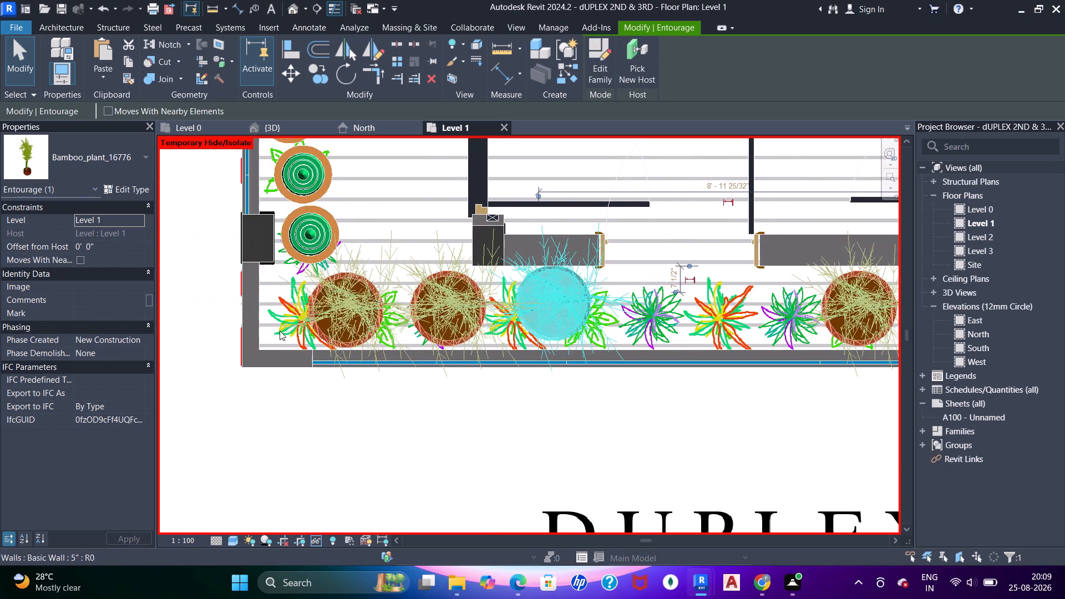
pyautogui.press('Escape')
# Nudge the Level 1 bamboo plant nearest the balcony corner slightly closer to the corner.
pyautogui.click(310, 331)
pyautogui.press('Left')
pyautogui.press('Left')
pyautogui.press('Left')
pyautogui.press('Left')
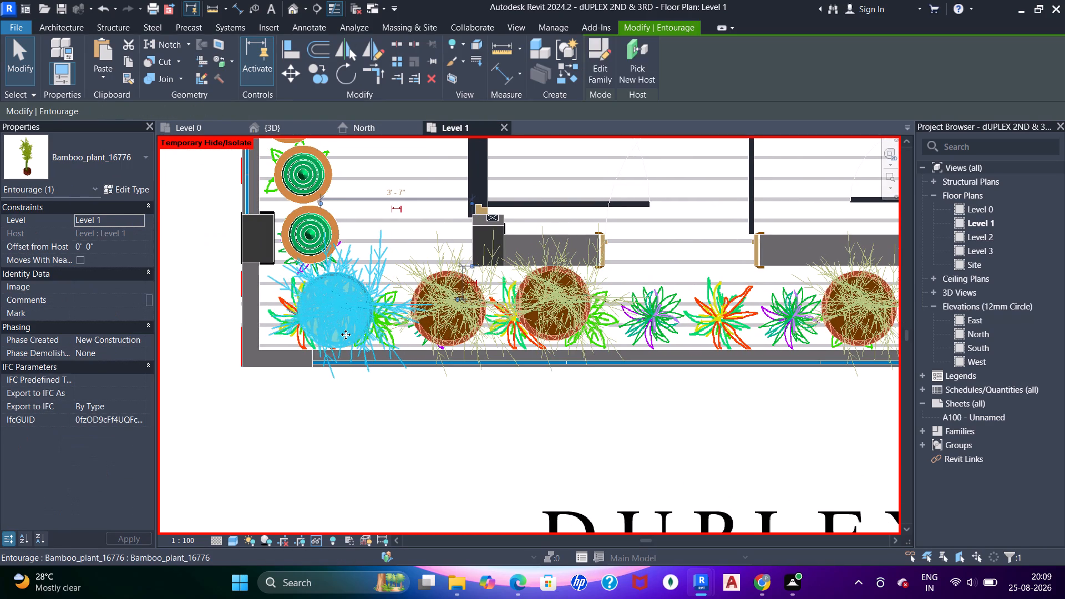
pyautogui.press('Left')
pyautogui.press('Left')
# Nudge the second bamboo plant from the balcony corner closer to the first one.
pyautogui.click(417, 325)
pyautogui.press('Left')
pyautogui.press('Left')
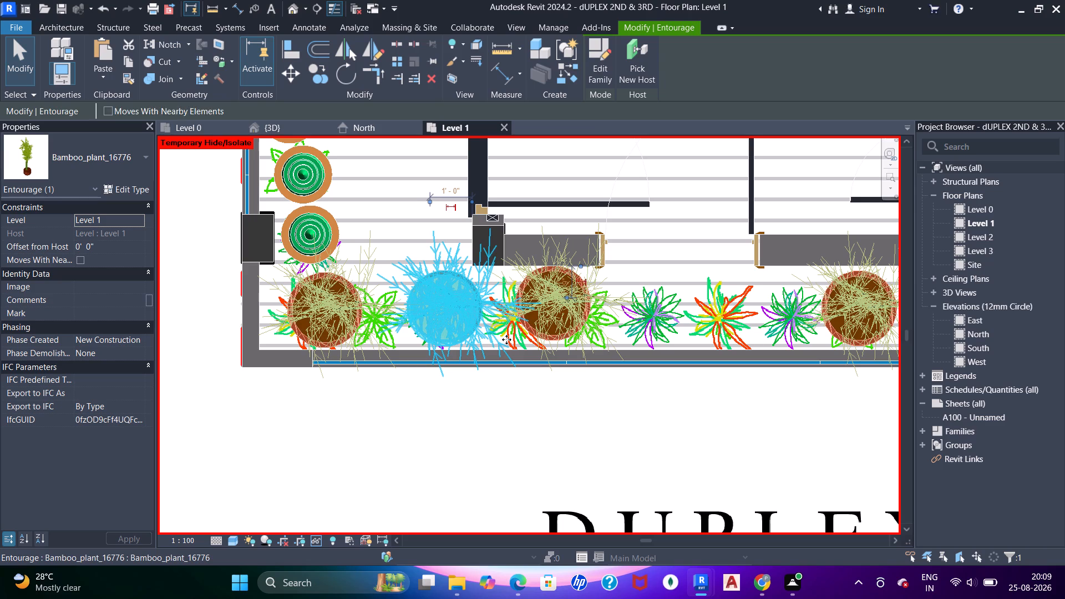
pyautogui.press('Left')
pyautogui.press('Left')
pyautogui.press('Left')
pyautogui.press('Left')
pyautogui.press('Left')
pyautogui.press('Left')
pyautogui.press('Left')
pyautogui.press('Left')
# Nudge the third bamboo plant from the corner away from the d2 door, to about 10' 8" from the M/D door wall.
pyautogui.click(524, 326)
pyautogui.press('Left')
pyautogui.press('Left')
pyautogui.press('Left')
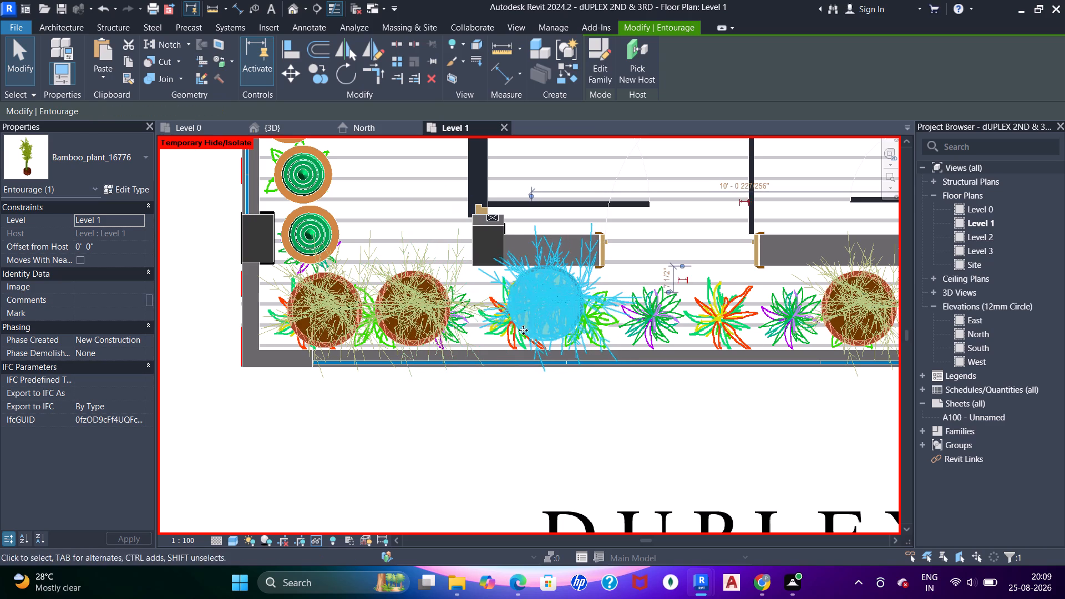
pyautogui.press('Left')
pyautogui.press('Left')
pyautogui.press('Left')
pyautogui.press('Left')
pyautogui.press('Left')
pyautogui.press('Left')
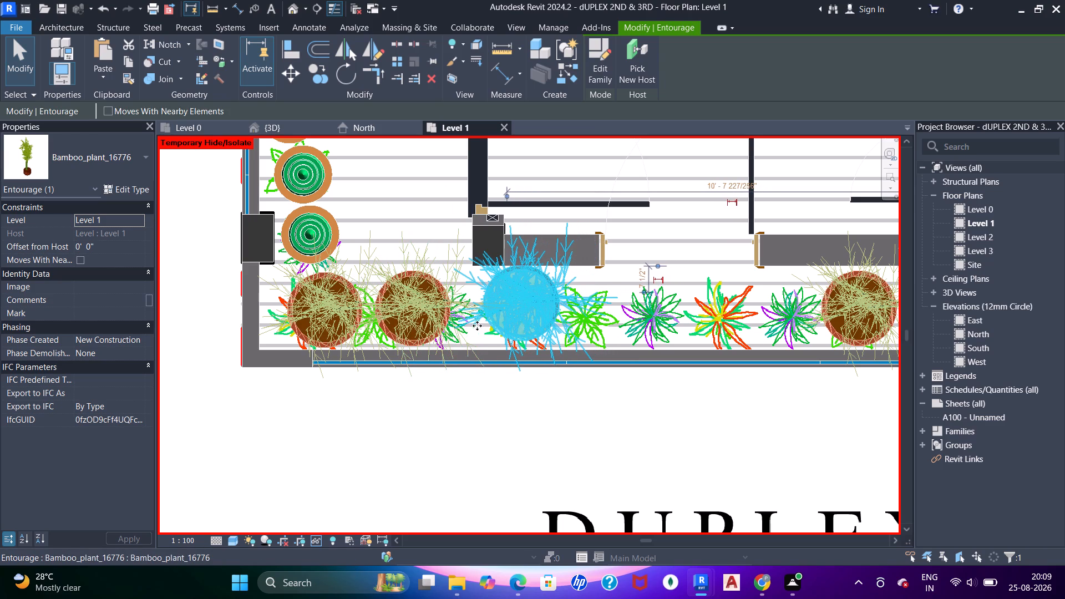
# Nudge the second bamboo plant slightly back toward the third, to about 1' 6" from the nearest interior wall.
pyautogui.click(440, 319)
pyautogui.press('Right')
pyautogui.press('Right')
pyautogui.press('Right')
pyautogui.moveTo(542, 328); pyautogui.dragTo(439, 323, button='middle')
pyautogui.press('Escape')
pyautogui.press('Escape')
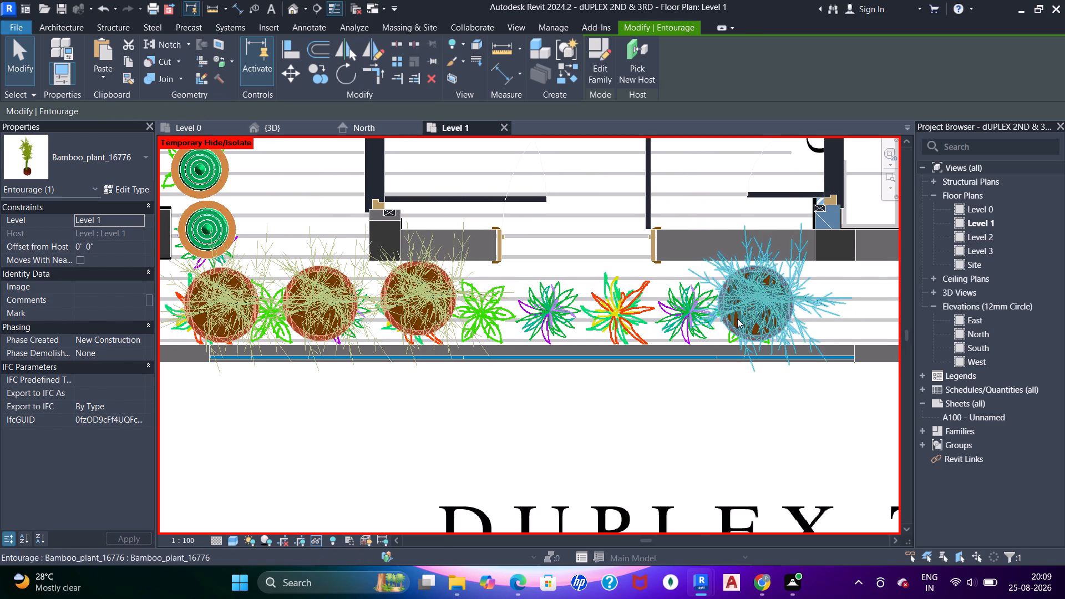
# Examine the bamboo plants' spacing around the balcony door in the 3D view.
pyautogui.click(743, 316)
pyautogui.click(273, 133)
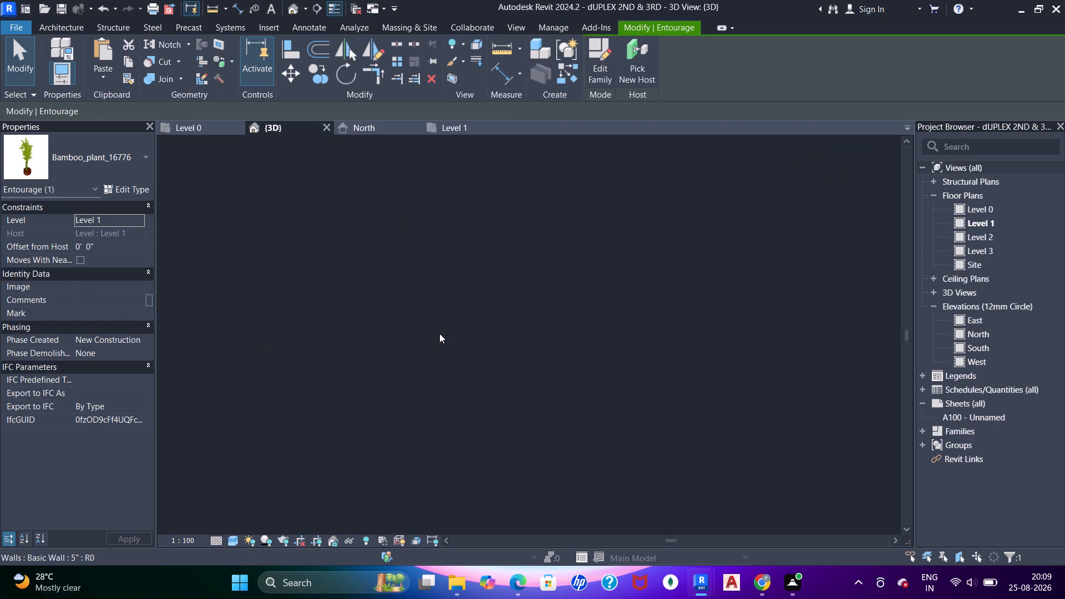
pyautogui.keyDown('shift'); pyautogui.moveTo(432, 319); pyautogui.dragTo(597, 358, button='middle'); pyautogui.keyUp('shift')
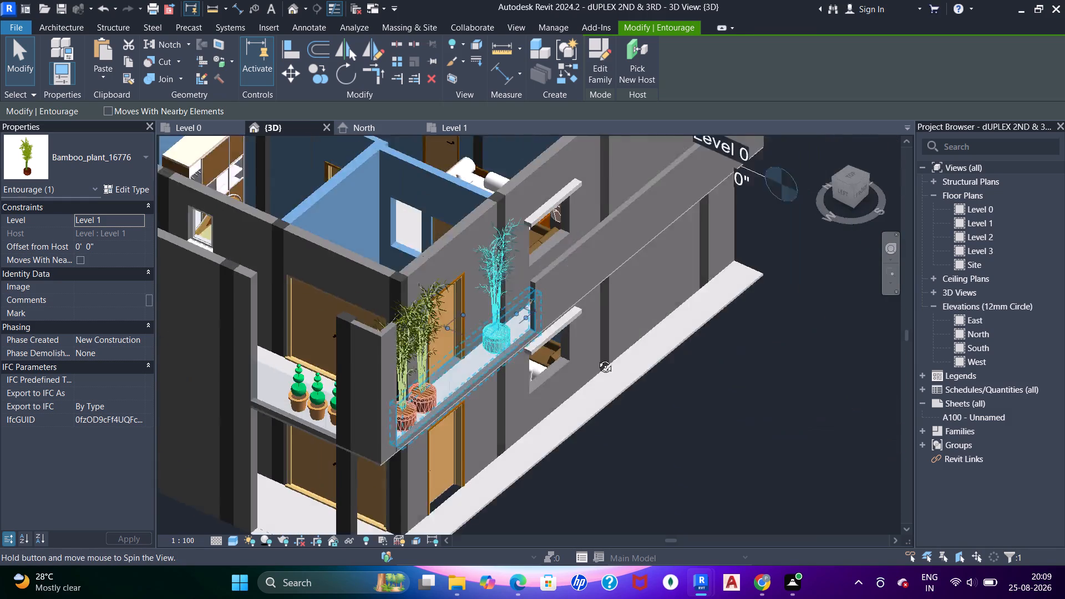
pyautogui.keyDown('shift'); pyautogui.moveTo(597, 358); pyautogui.dragTo(553, 298, button='middle'); pyautogui.keyUp('shift')
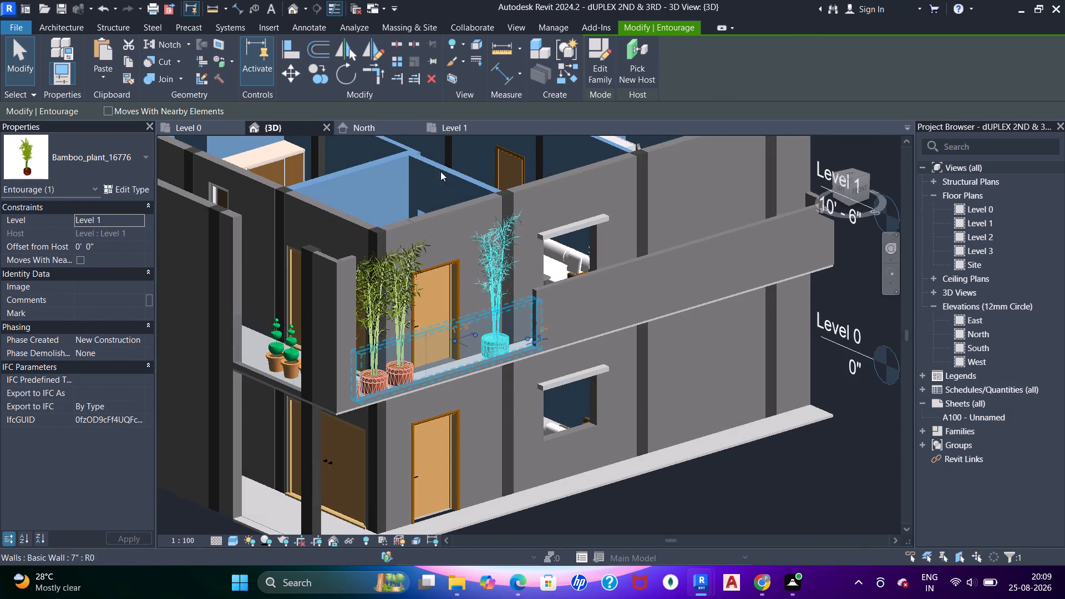
pyautogui.click(450, 131)
pyautogui.press('Escape')
pyautogui.press('Escape')
pyautogui.press('Escape')
pyautogui.press('Escape')
pyautogui.press('Escape')
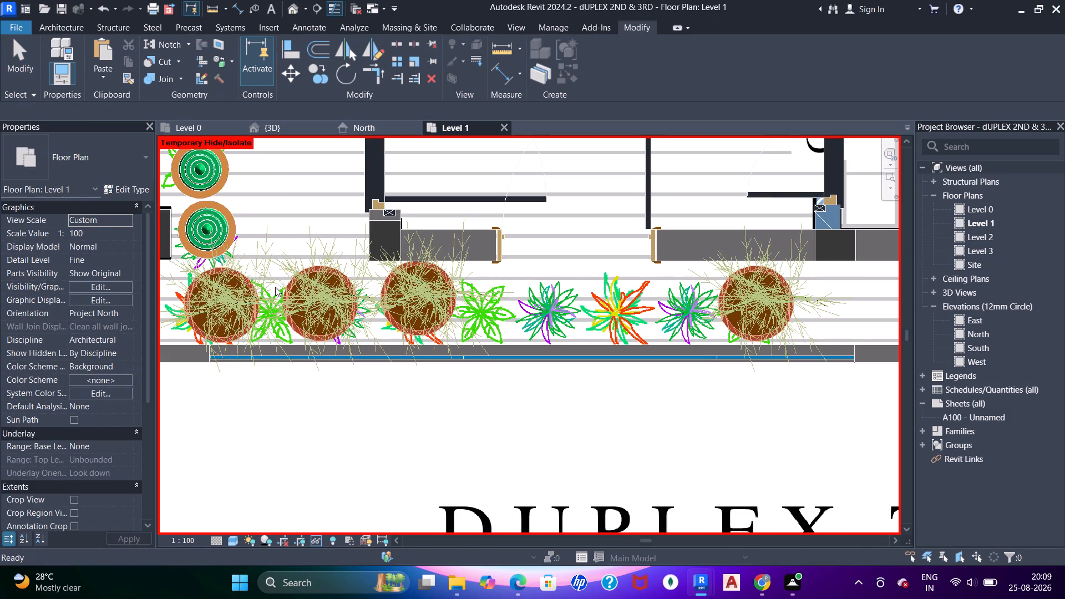
pyautogui.press('Escape')
pyautogui.press('Escape')
pyautogui.press('Escape')
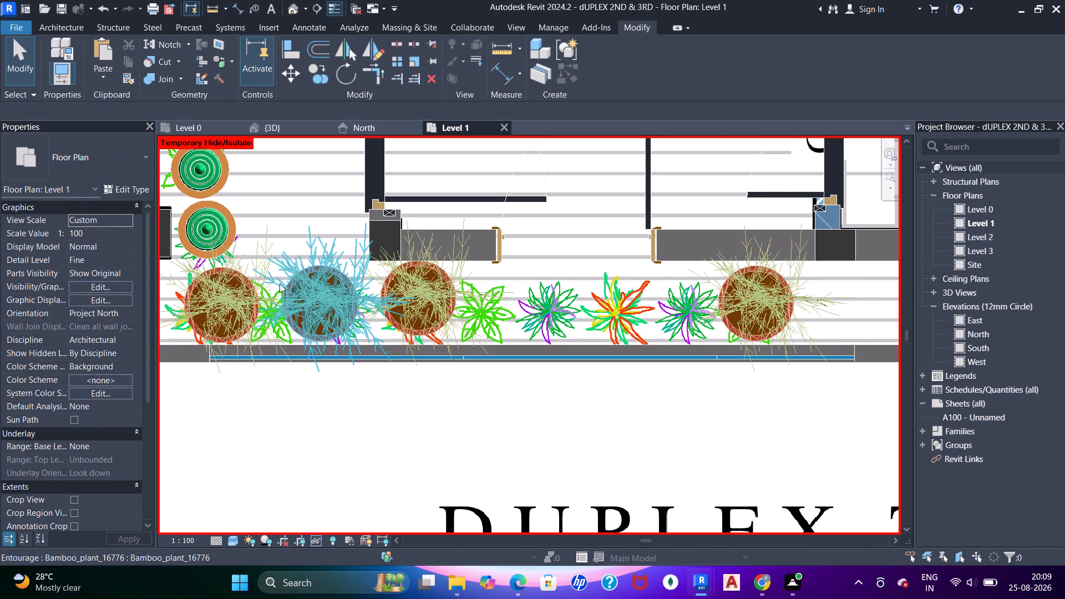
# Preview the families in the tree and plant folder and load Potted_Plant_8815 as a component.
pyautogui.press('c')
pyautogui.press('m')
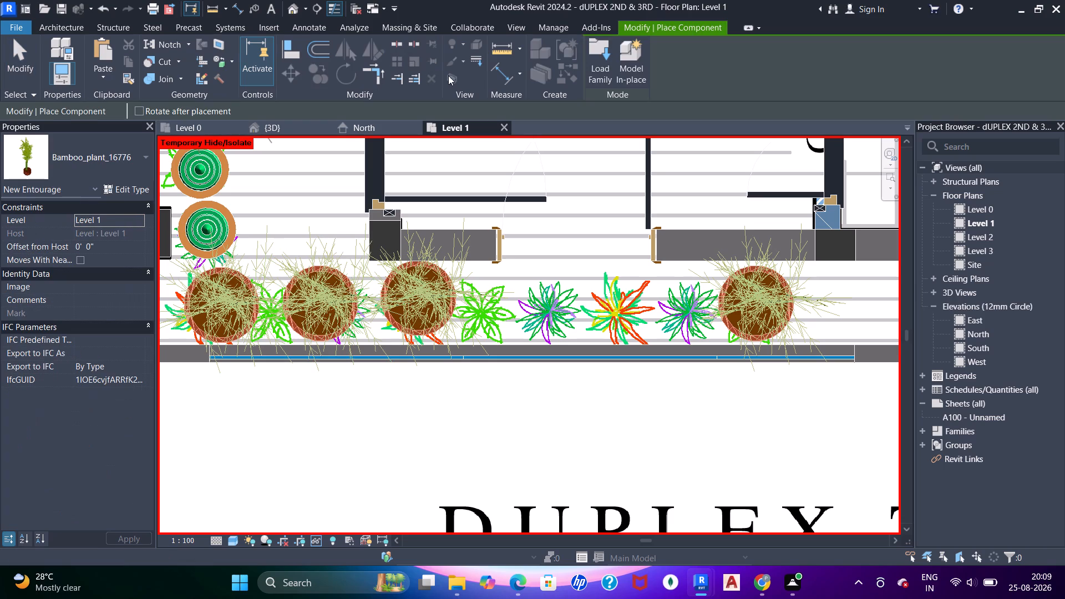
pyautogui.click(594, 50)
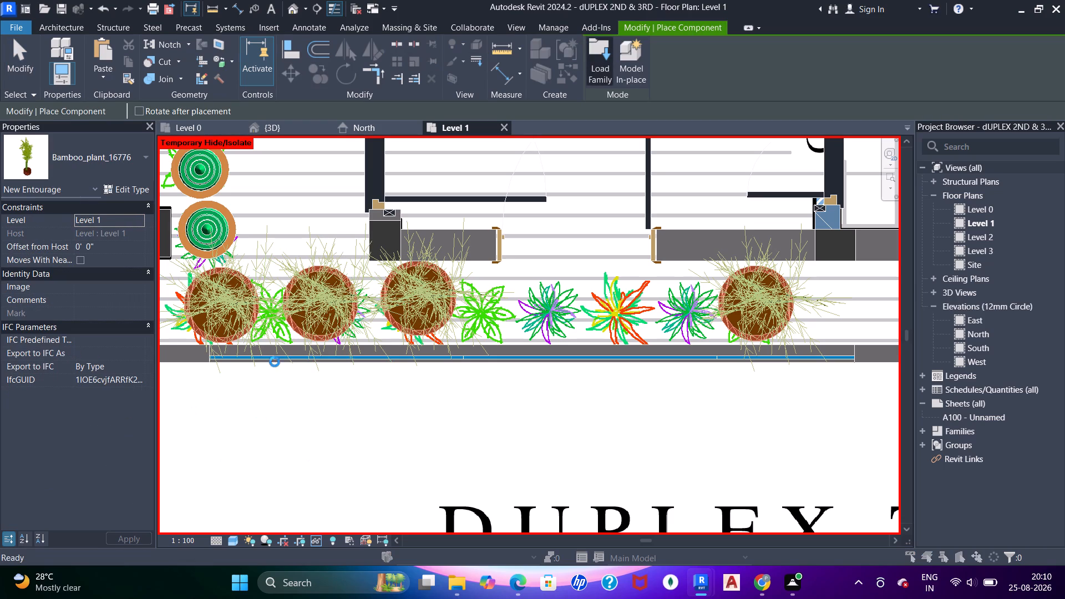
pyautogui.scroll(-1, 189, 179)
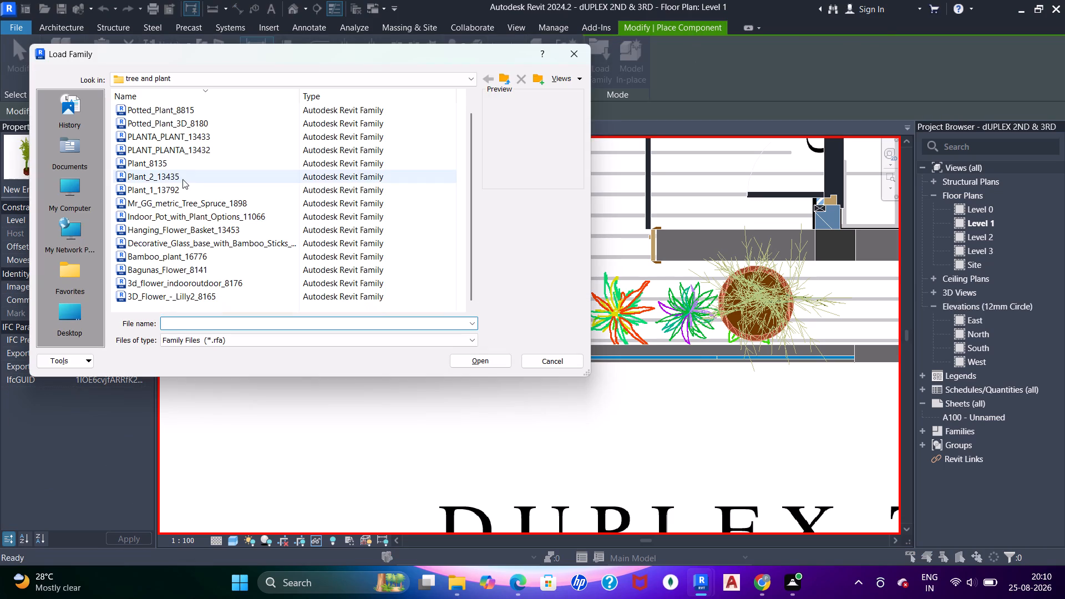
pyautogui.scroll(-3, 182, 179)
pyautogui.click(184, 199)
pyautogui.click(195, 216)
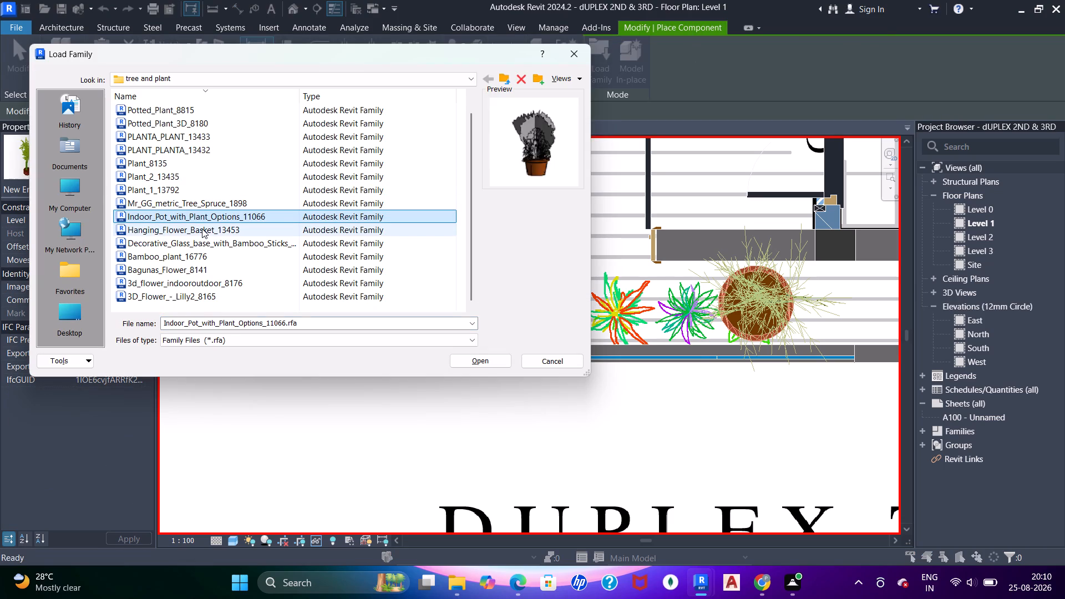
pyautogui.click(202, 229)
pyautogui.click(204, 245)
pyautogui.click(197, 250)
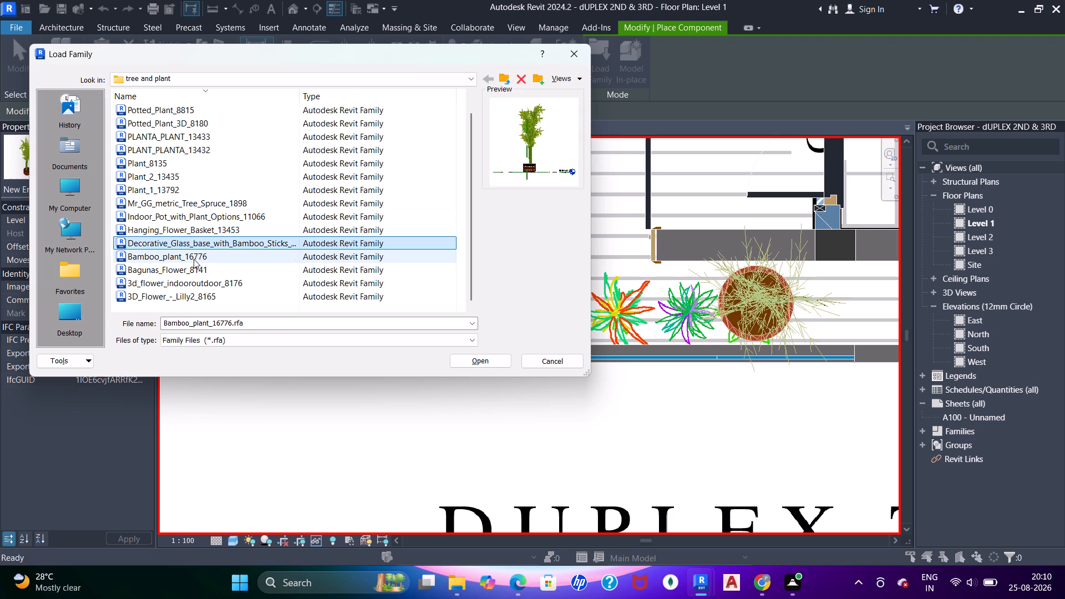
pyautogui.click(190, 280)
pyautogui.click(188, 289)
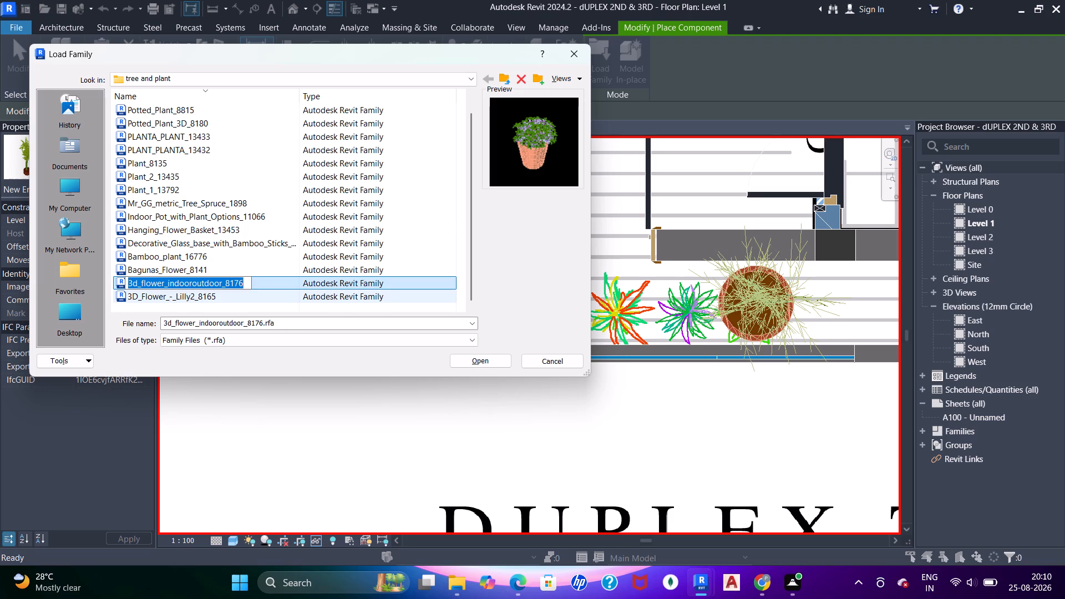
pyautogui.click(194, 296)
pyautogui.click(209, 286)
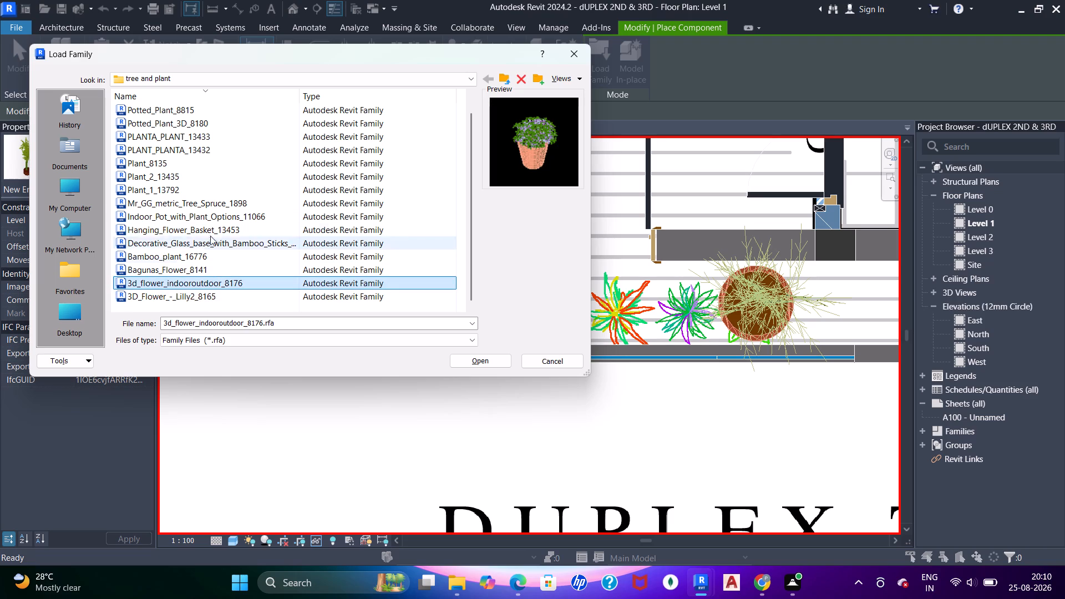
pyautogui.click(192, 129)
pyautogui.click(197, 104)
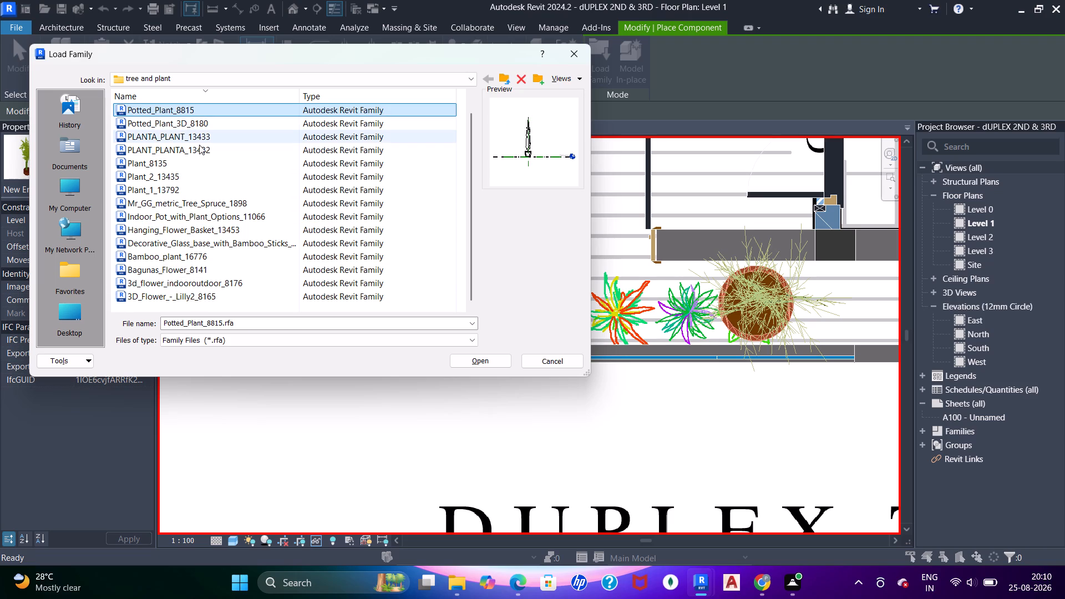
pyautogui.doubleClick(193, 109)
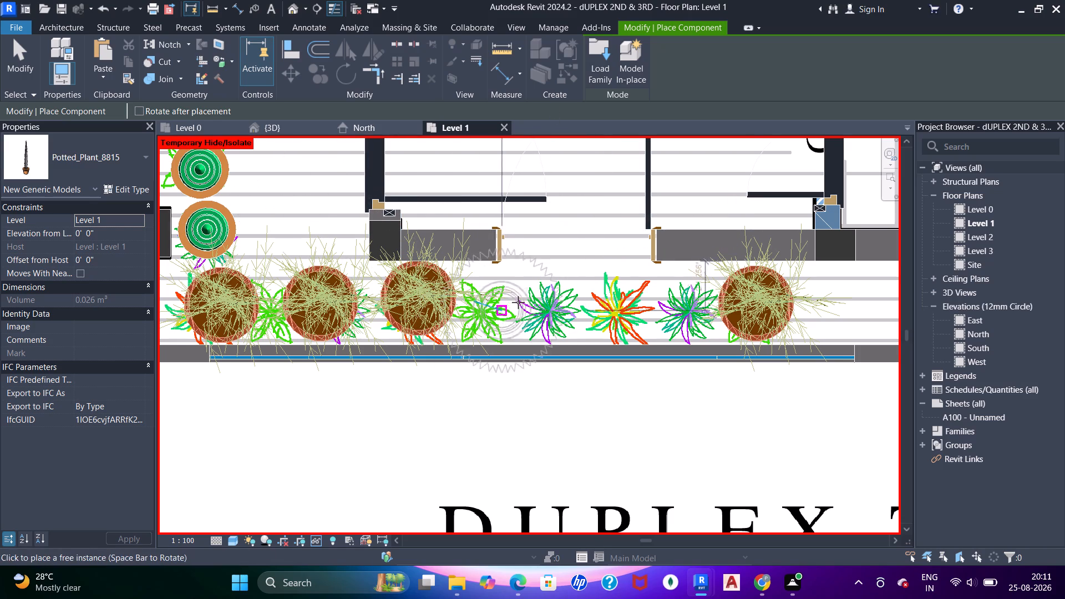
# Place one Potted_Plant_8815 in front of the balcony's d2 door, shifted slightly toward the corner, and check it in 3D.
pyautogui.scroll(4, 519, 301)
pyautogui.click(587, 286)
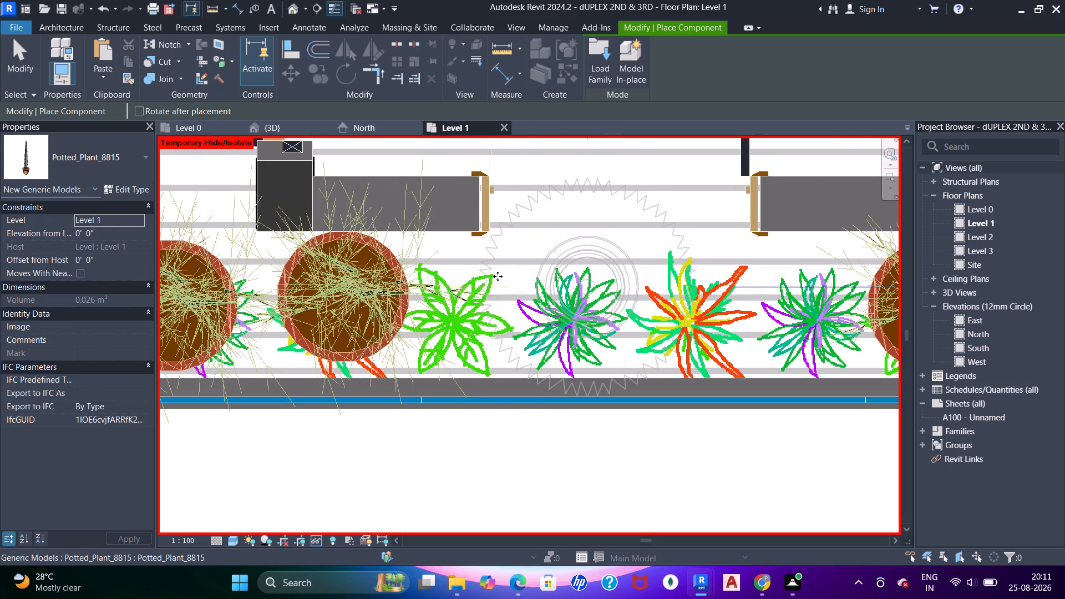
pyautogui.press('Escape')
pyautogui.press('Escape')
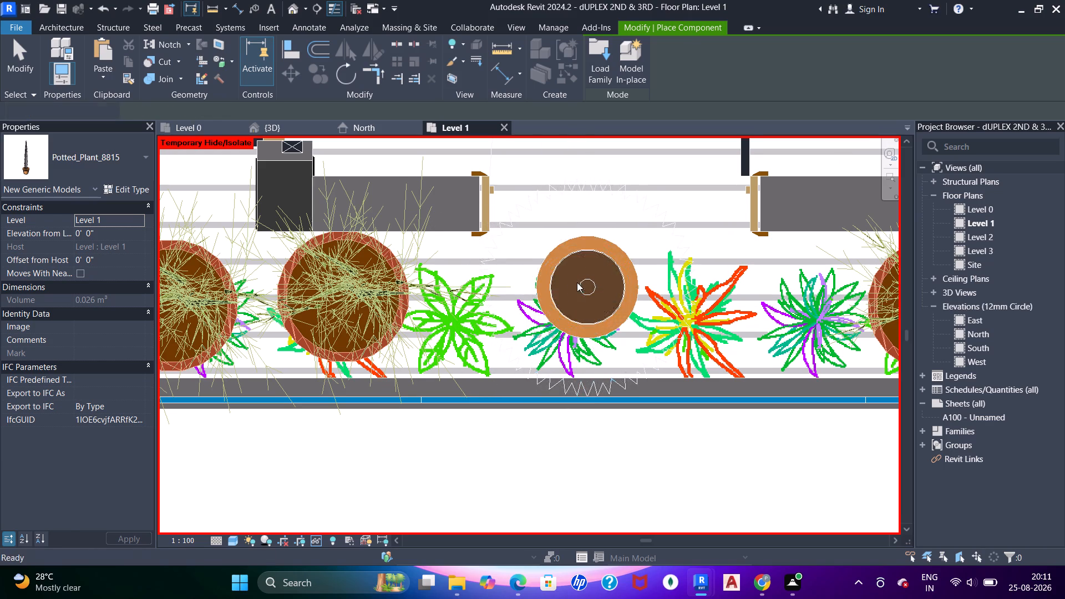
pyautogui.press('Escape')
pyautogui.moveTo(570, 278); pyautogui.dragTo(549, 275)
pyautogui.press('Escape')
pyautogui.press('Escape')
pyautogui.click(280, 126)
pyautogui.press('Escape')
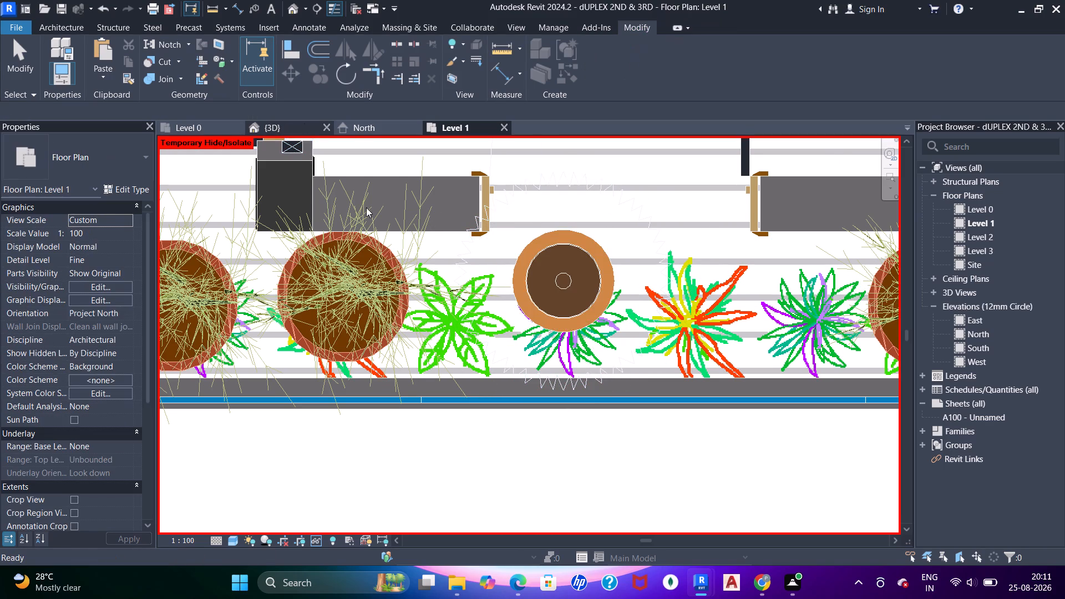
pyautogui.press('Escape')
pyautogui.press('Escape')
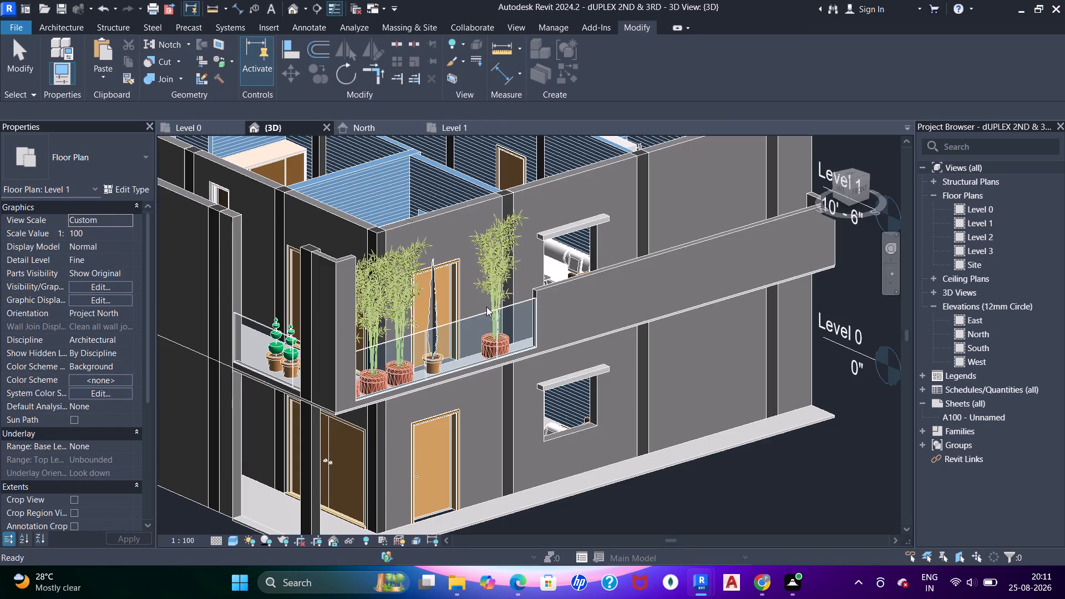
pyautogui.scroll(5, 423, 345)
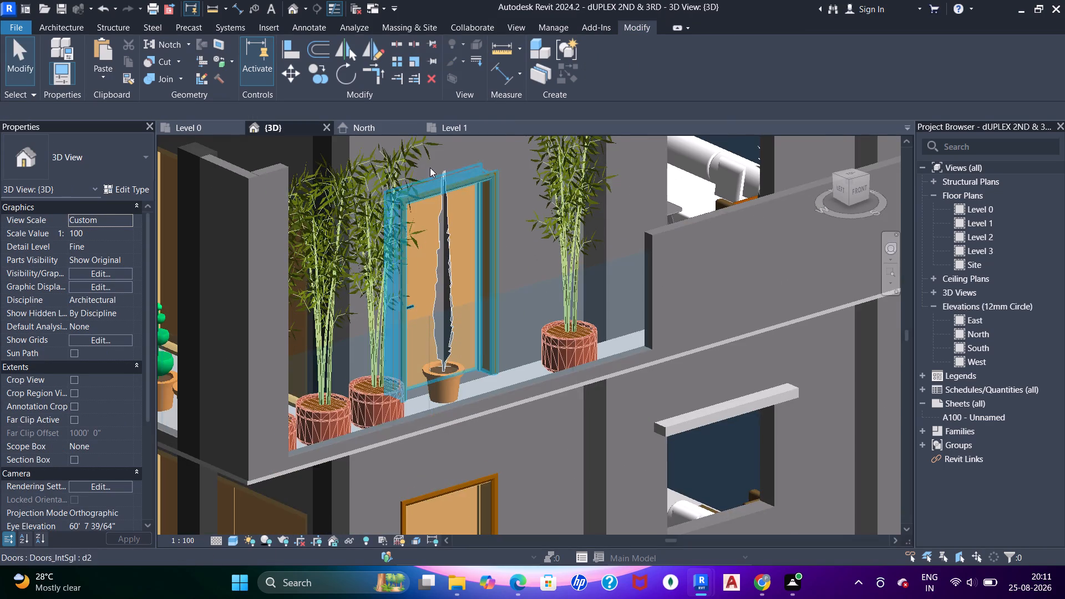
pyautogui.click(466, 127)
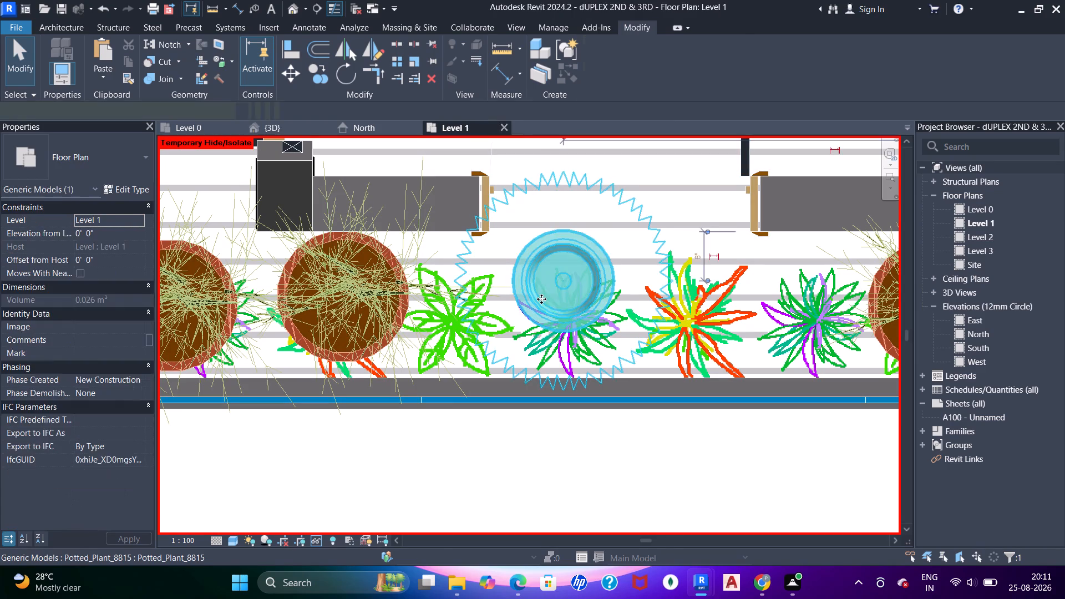
# Preview more plant families in the tree and plant folder and load Plant_8135 as a component.
pyautogui.press('c')
pyautogui.press('m')
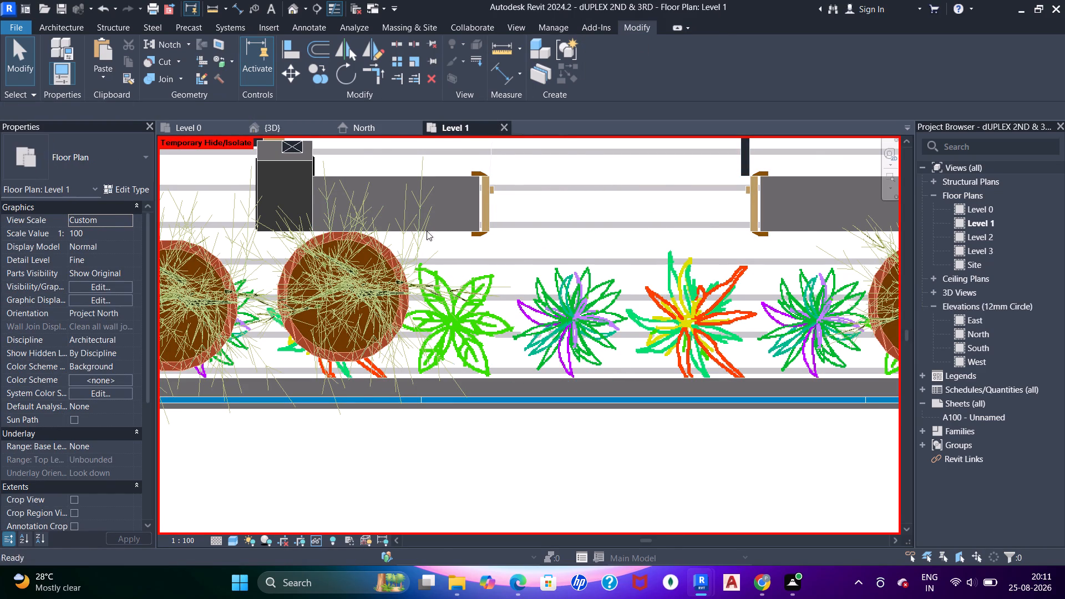
pyautogui.click(603, 68)
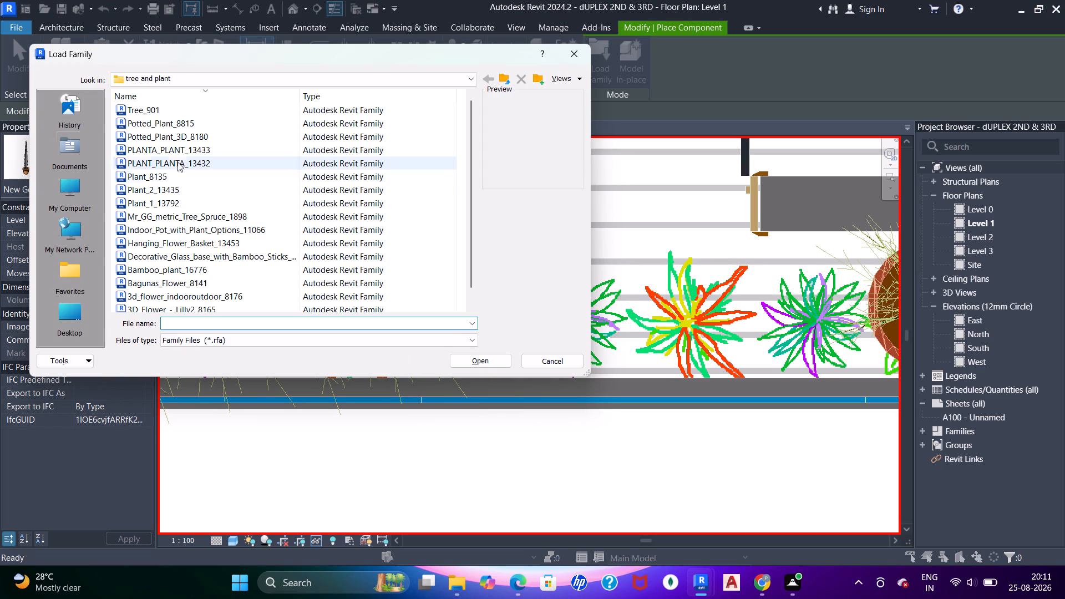
pyautogui.click(176, 156)
pyautogui.click(177, 149)
pyautogui.click(182, 133)
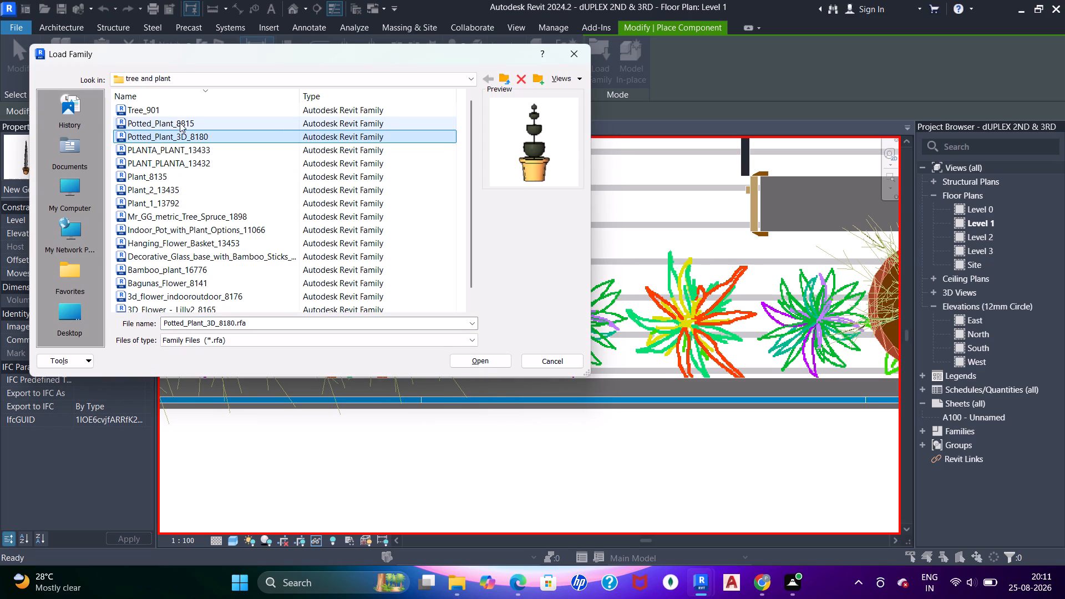
pyautogui.click(180, 123)
pyautogui.click(175, 116)
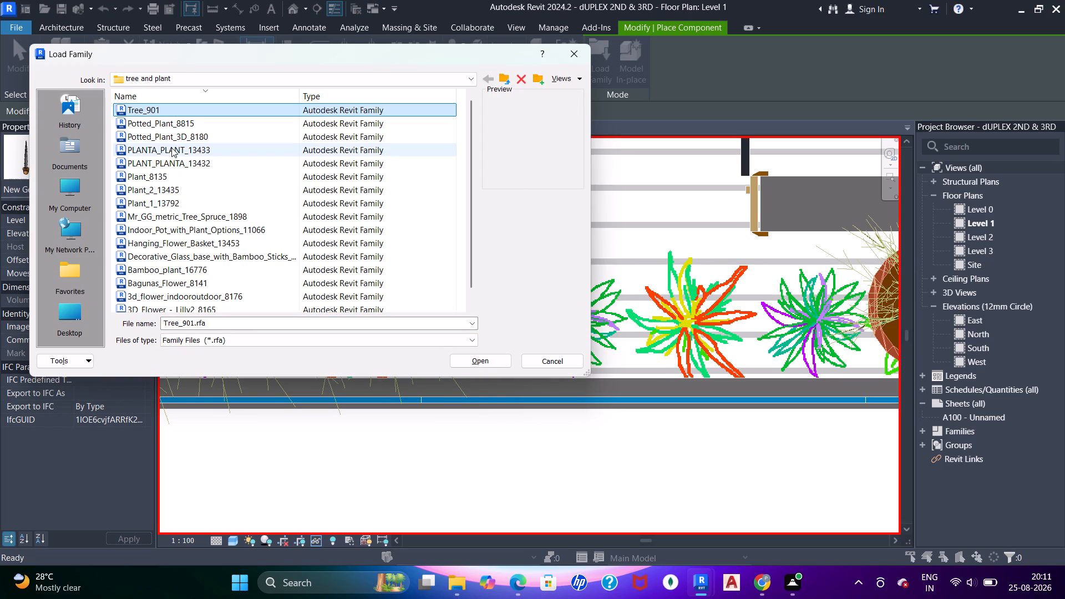
pyautogui.click(171, 148)
pyautogui.click(169, 164)
pyautogui.click(166, 177)
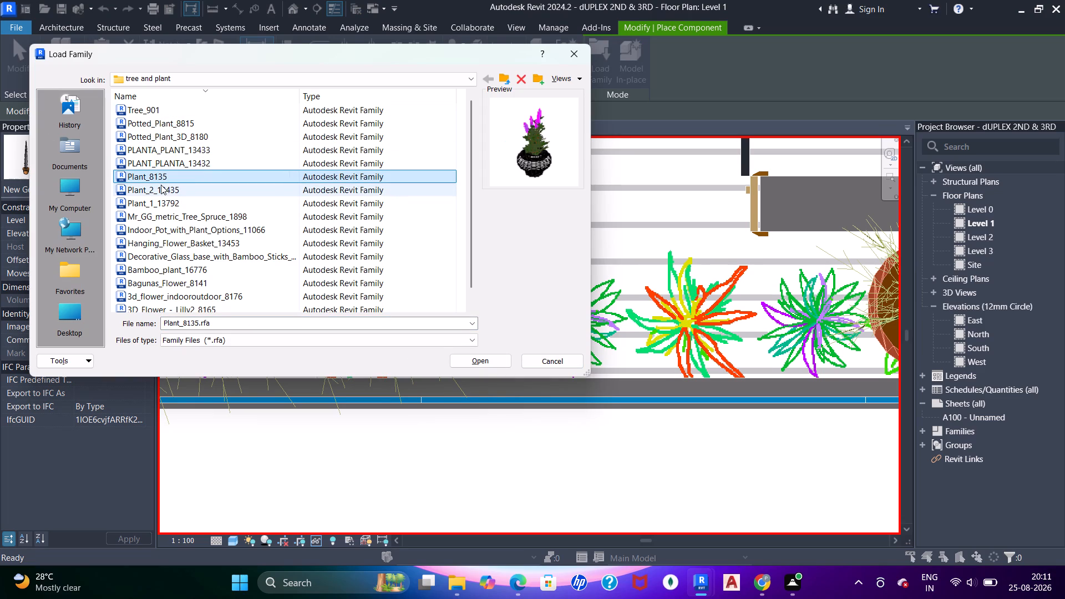
pyautogui.doubleClick(158, 177)
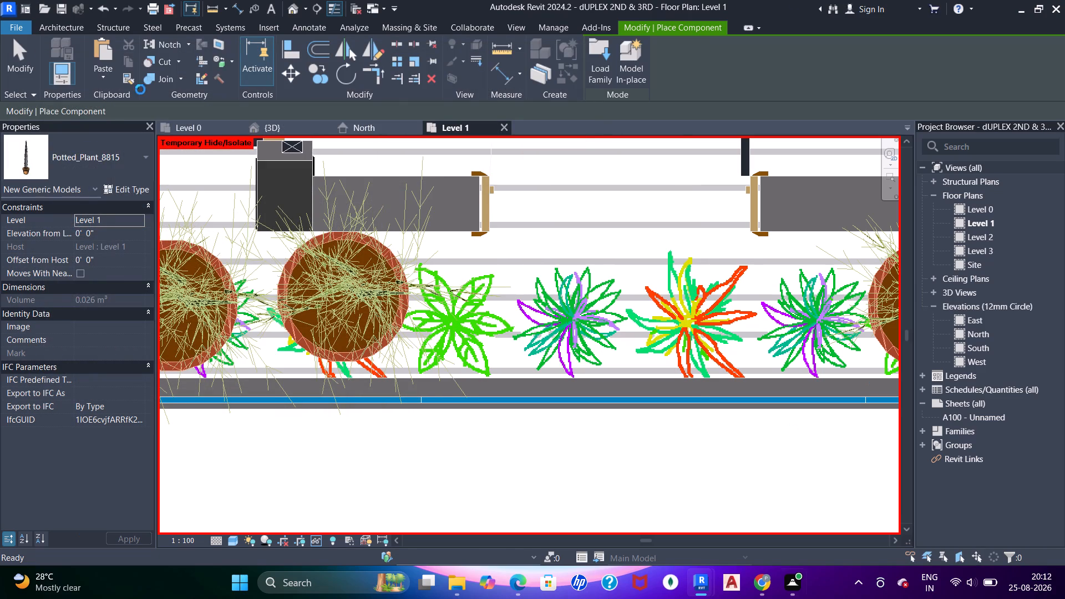
# Place one Plant_8135 on Level 1 near the balcony glazing, in front of the d2 door, and check it in 3D.
pyautogui.click(577, 322)
pyautogui.click(266, 130)
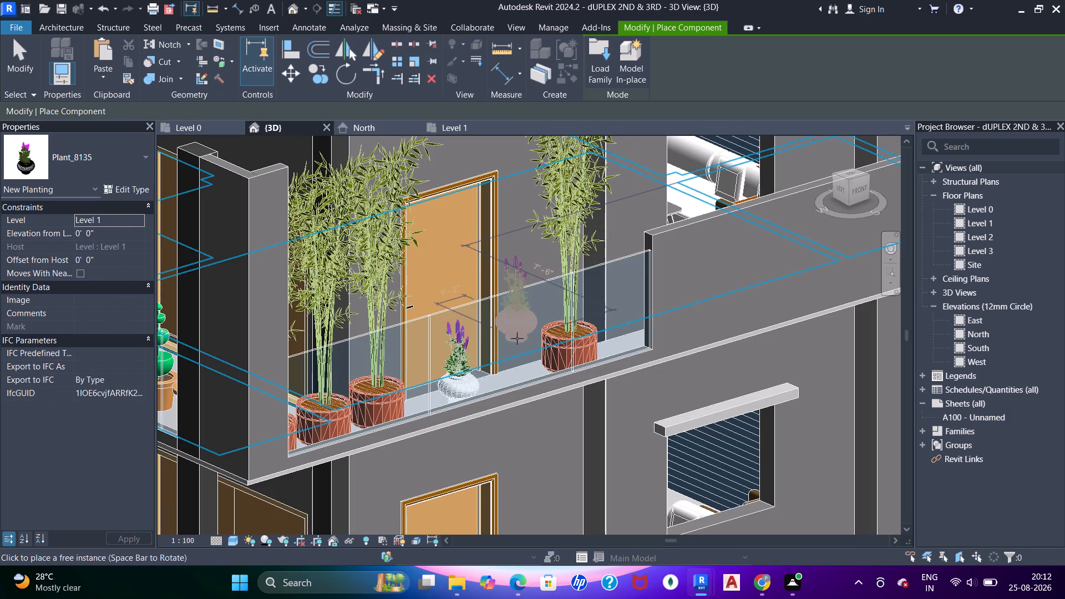
pyautogui.press('Escape')
pyautogui.press('Escape')
pyautogui.press('Escape')
# Delete the second, third and farthest bamboo plants from the corner along the Level 1 balcony front.
pyautogui.click(442, 125)
pyautogui.press('Escape')
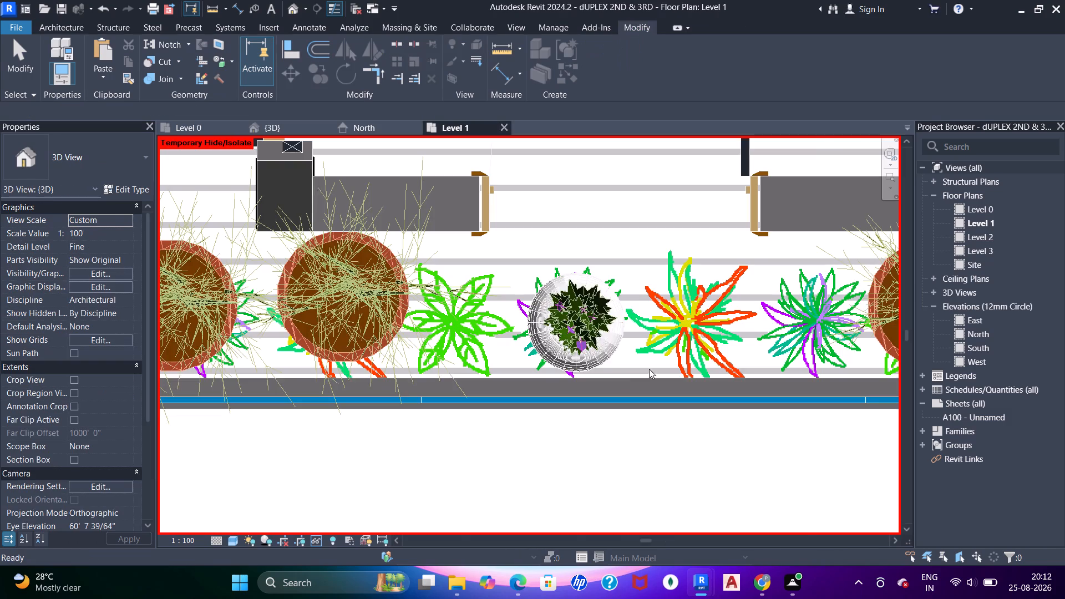
pyautogui.scroll(-5, 564, 347)
pyautogui.press('Escape')
pyautogui.moveTo(503, 334); pyautogui.dragTo(539, 323, button='middle')
pyautogui.click(440, 334)
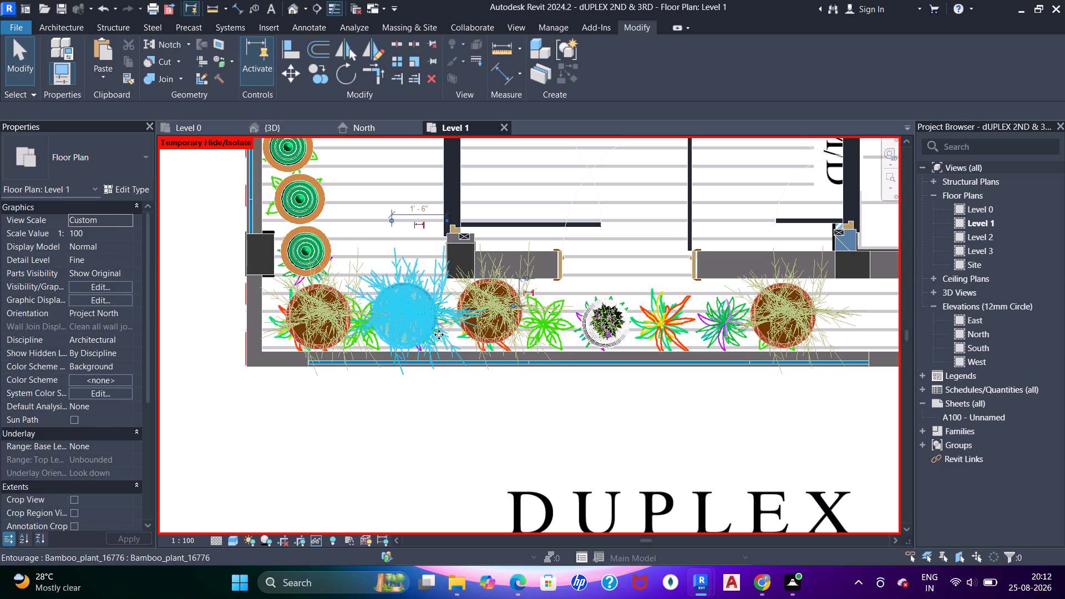
pyautogui.press('Delete')
pyautogui.click(526, 327)
pyautogui.press('Delete')
pyautogui.click(803, 323)
pyautogui.press('Delete')
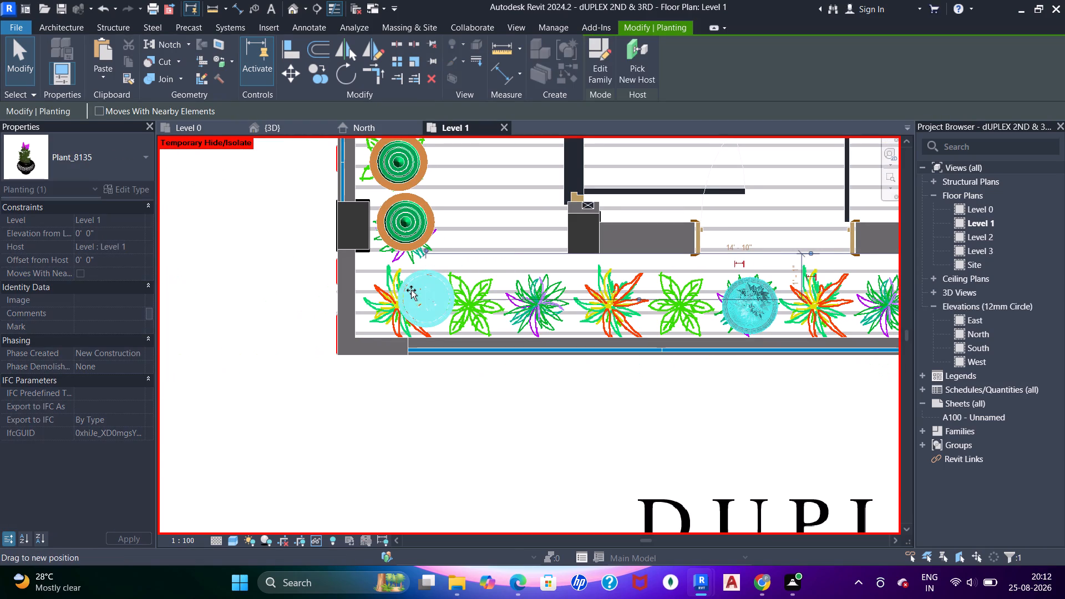
# Copy the Plant_8135 pot at the balcony corner four times along the front glazing, leaving a gap in front of the door.
pyautogui.scroll(4, 412, 296)
pyautogui.moveTo(421, 297); pyautogui.dragTo(406, 274, button='middle')
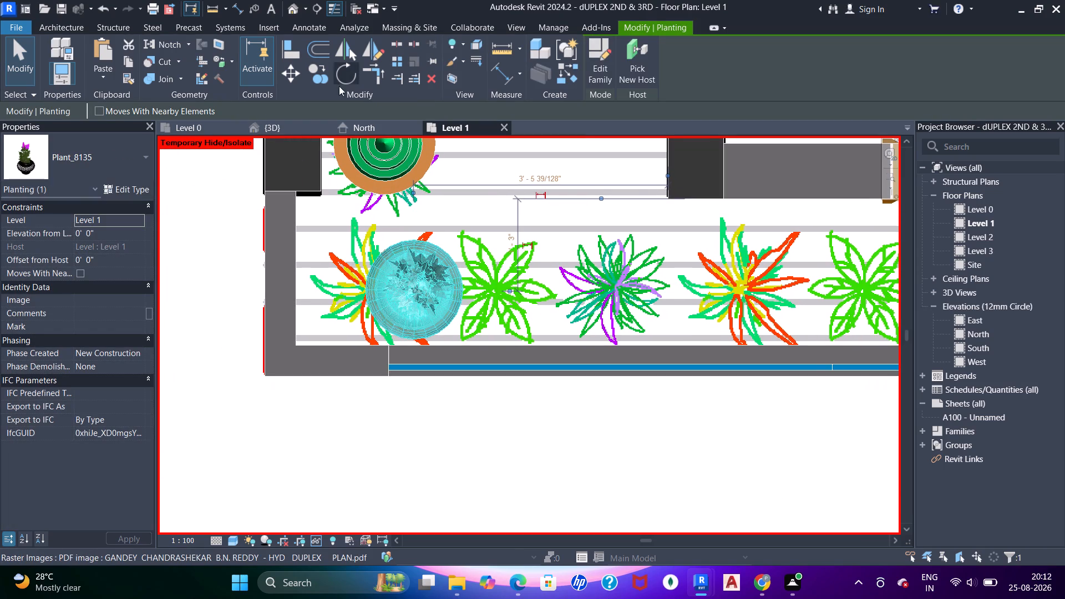
pyautogui.press('c')
pyautogui.press('o')
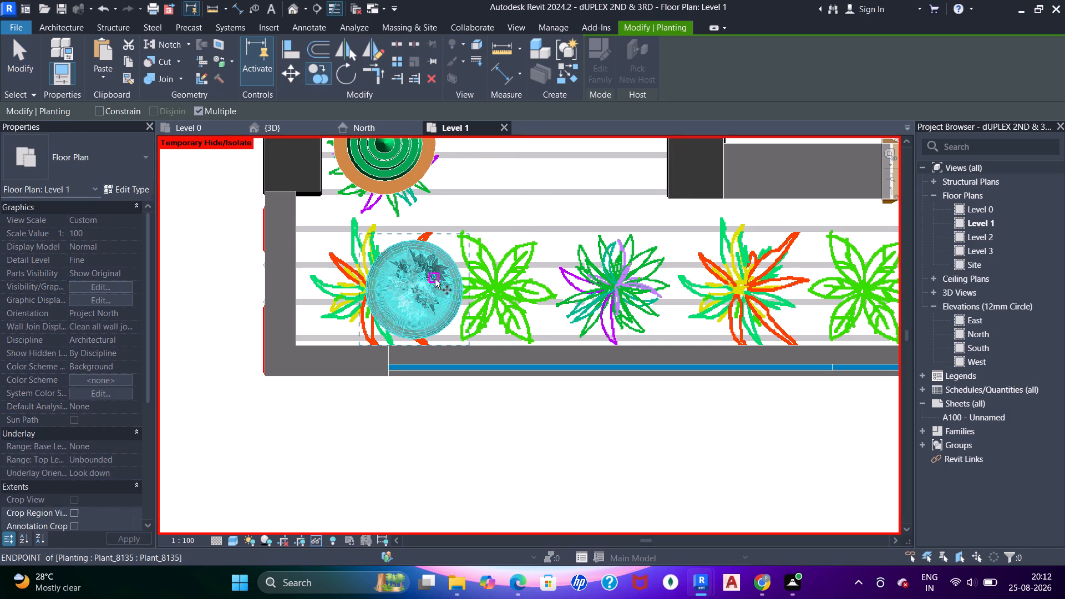
pyautogui.click(450, 258)
pyautogui.moveTo(502, 266); pyautogui.dragTo(359, 257, button='middle')
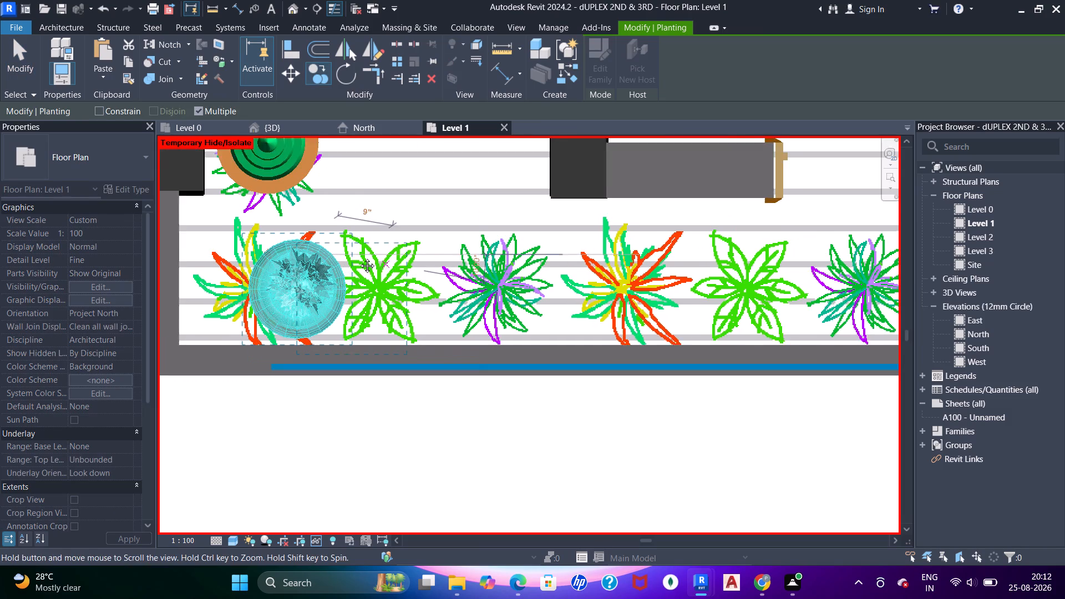
pyautogui.moveTo(359, 257); pyautogui.dragTo(358, 251, button='middle')
pyautogui.click(438, 238)
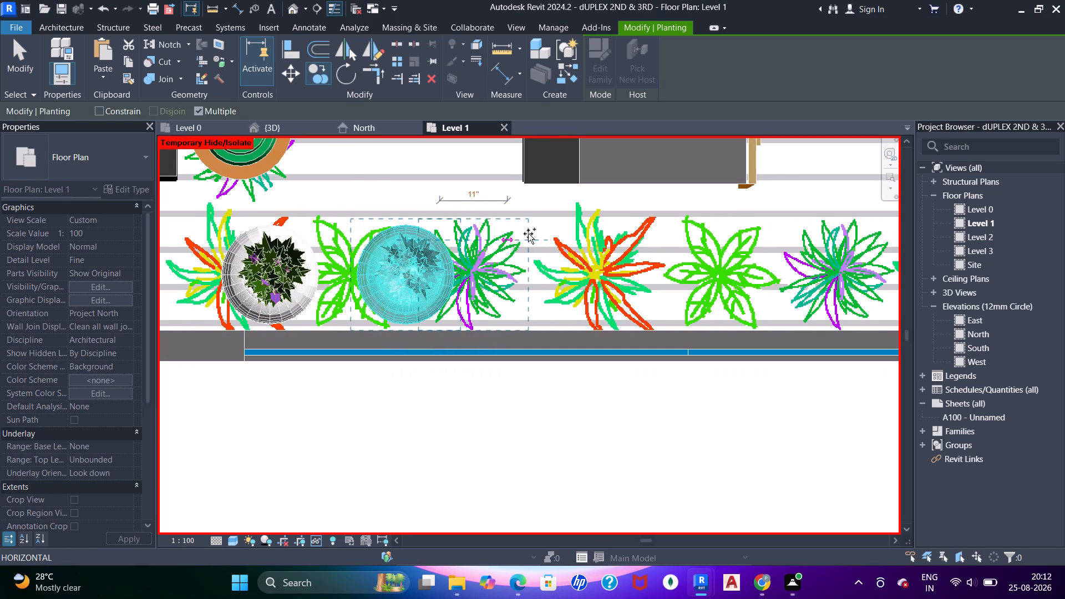
pyautogui.click(562, 226)
pyautogui.moveTo(577, 249); pyautogui.dragTo(510, 250, button='middle')
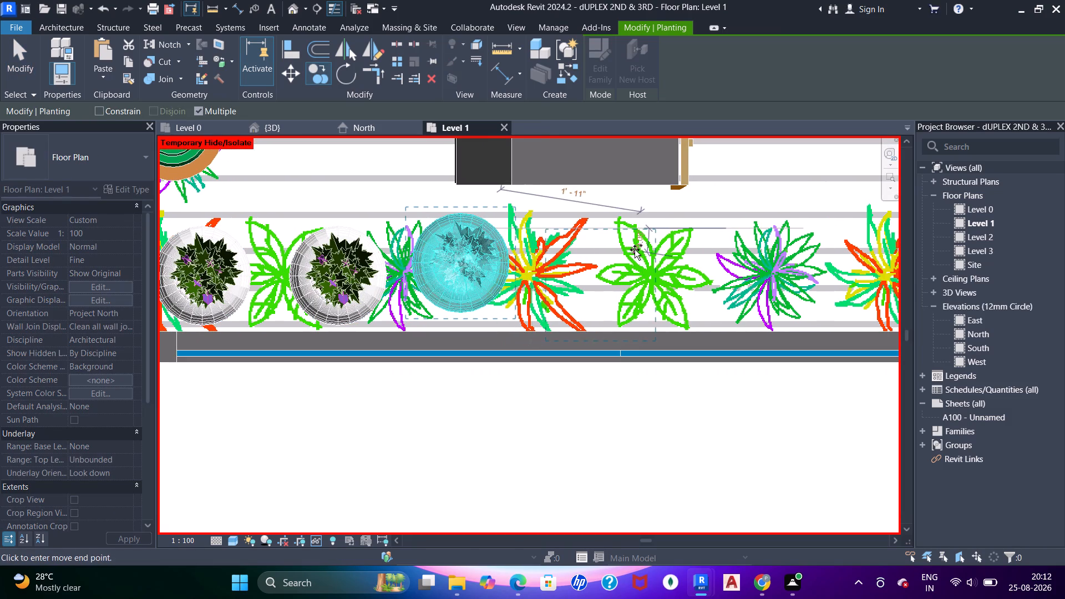
pyautogui.click(635, 248)
pyautogui.moveTo(637, 247); pyautogui.dragTo(489, 259, button='middle')
pyautogui.scroll(-2, 615, 260)
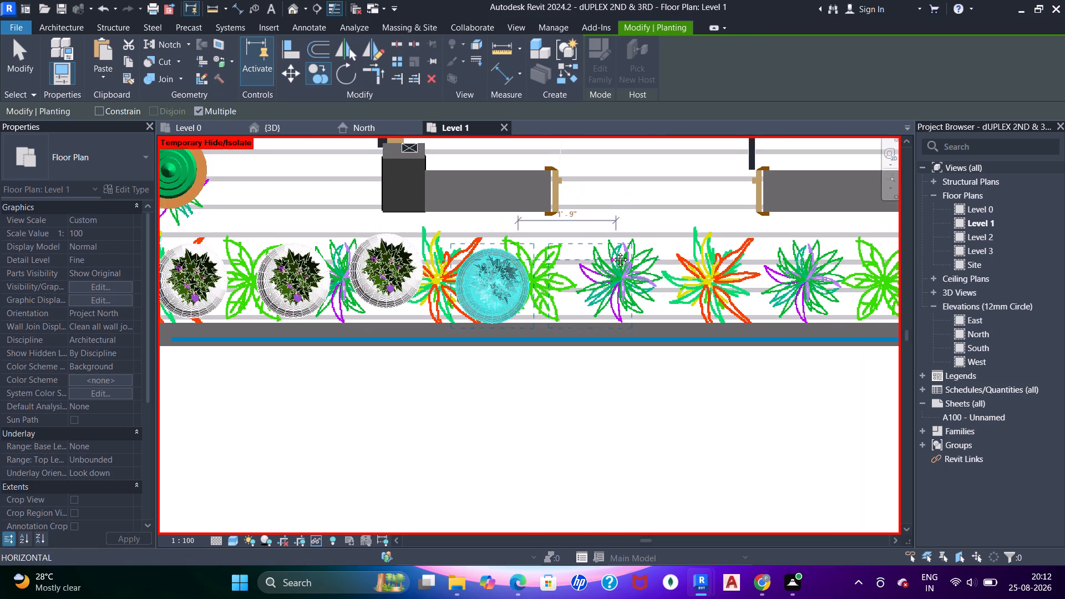
pyautogui.moveTo(615, 252); pyautogui.dragTo(474, 247, button='middle')
pyautogui.moveTo(697, 245); pyautogui.dragTo(647, 243, button='middle')
pyautogui.scroll(2, 668, 249)
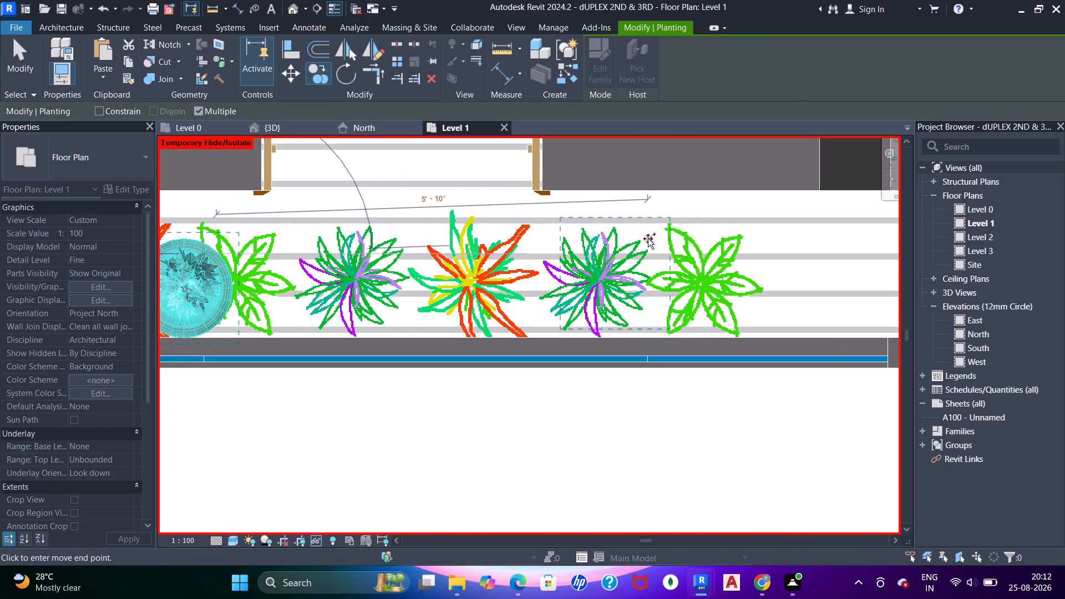
pyautogui.click(647, 236)
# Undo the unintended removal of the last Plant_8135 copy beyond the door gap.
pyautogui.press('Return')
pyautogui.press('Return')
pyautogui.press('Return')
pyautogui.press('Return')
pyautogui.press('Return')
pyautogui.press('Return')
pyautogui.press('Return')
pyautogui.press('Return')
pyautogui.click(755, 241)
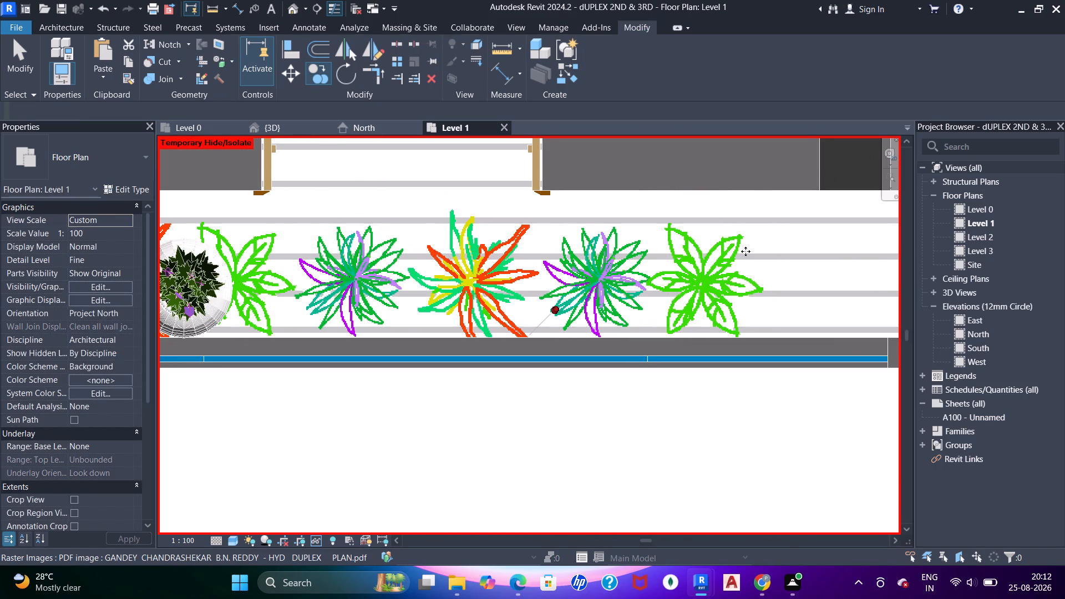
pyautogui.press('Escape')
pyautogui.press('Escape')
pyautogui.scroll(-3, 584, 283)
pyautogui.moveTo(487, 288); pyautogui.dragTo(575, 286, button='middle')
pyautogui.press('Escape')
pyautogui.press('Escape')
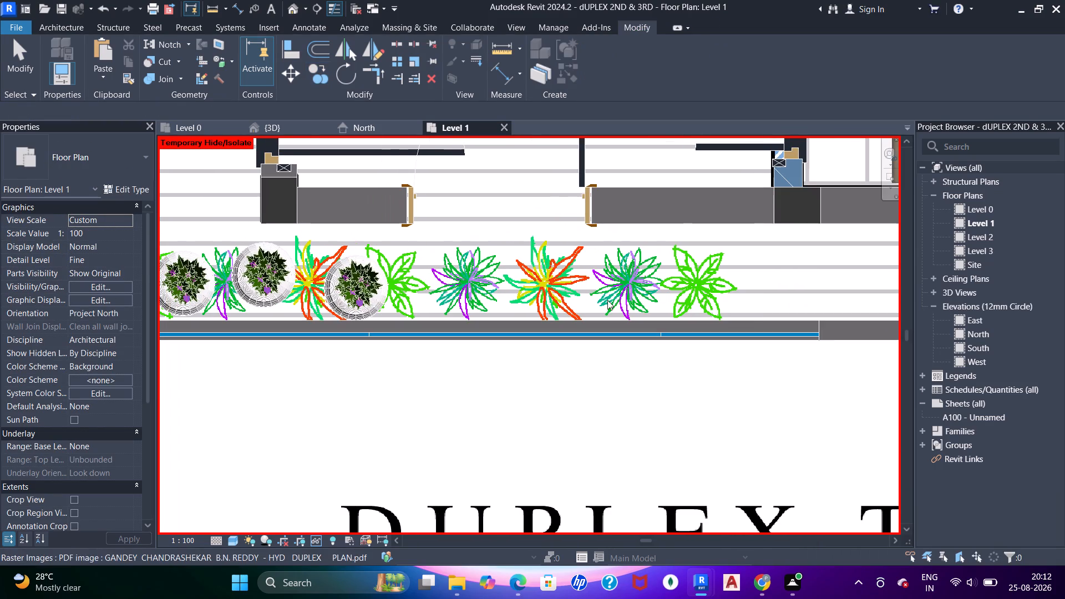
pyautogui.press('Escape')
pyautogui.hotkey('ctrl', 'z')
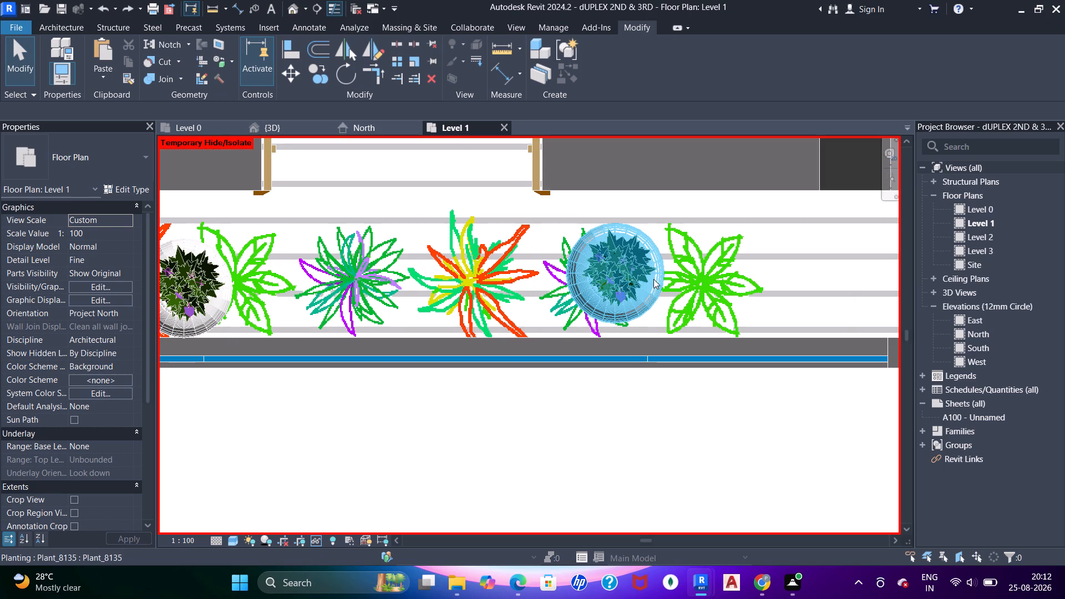
# Copy the Plant_8135 pot beyond the door gap once more toward the far end of the front glazing.
pyautogui.click(653, 279)
pyautogui.press('c')
pyautogui.press('o')
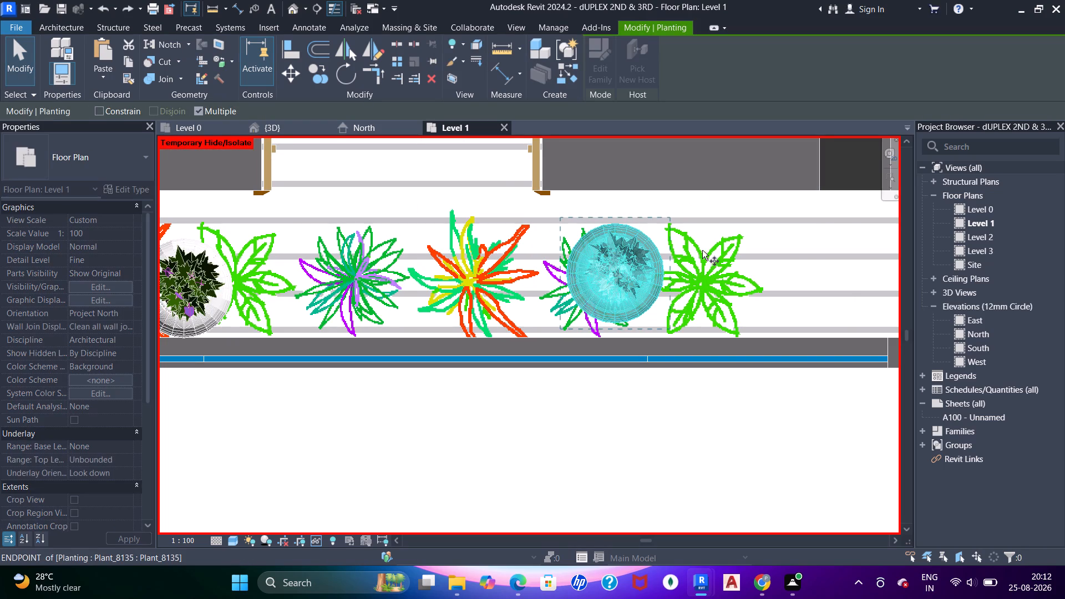
pyautogui.click(615, 252)
pyautogui.click(747, 250)
pyautogui.scroll(-4, 694, 234)
pyautogui.moveTo(666, 246); pyautogui.dragTo(673, 268, button='middle')
pyautogui.press('Escape')
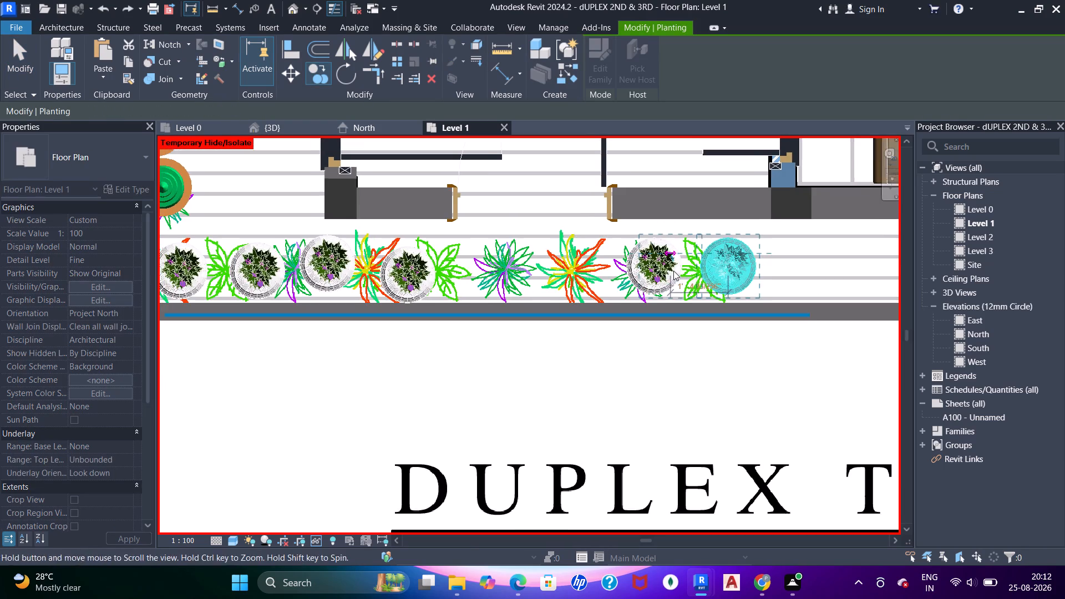
pyautogui.press('Escape')
pyautogui.press('Escape')
# Check the row of Plant_8135 pots along the balcony glazing in 3D and return to the Level 1 plan.
pyautogui.scroll(5, 677, 283)
pyautogui.scroll(-5, 670, 272)
pyautogui.click(286, 133)
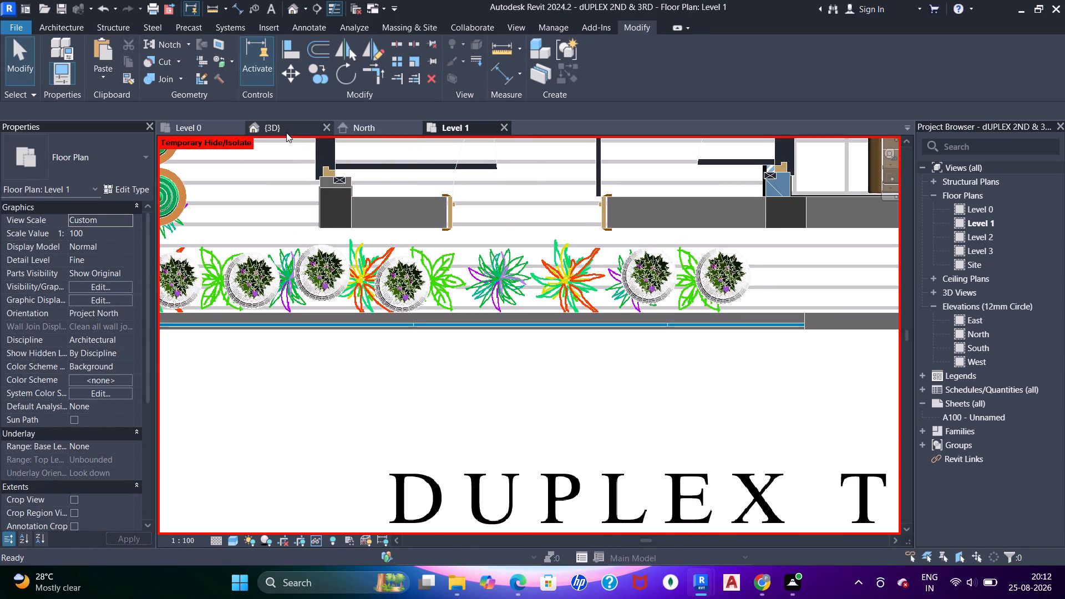
pyautogui.keyDown('shift'); pyautogui.moveTo(461, 314); pyautogui.dragTo(496, 205, button='middle'); pyautogui.keyUp('shift')
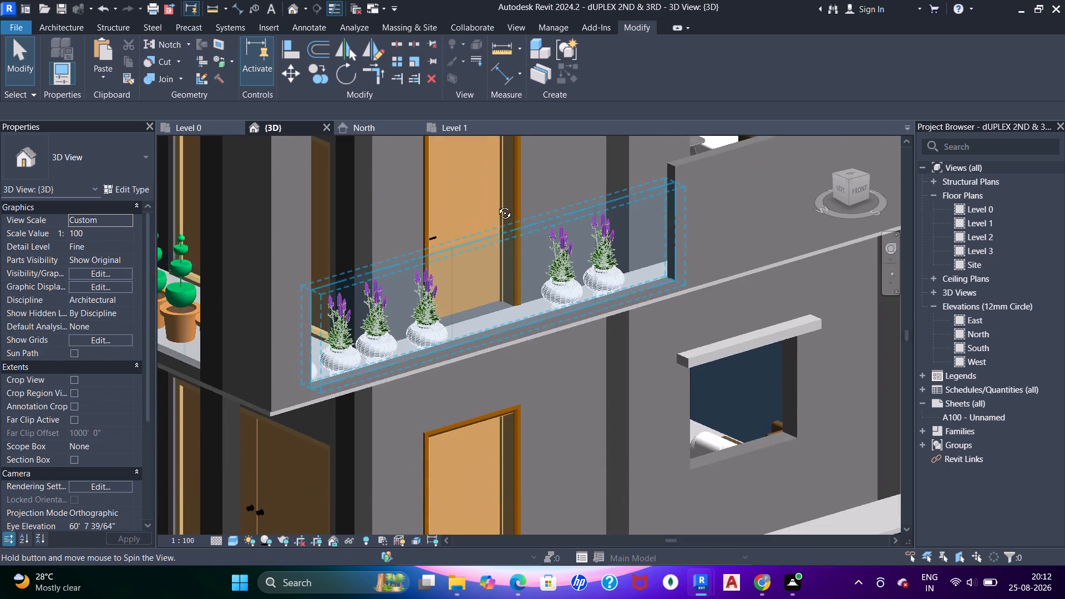
pyautogui.keyDown('shift'); pyautogui.moveTo(496, 205); pyautogui.dragTo(506, 171, button='middle'); pyautogui.keyUp('shift')
pyautogui.keyDown('shift'); pyautogui.moveTo(490, 297); pyautogui.dragTo(529, 315, button='middle'); pyautogui.keyUp('shift')
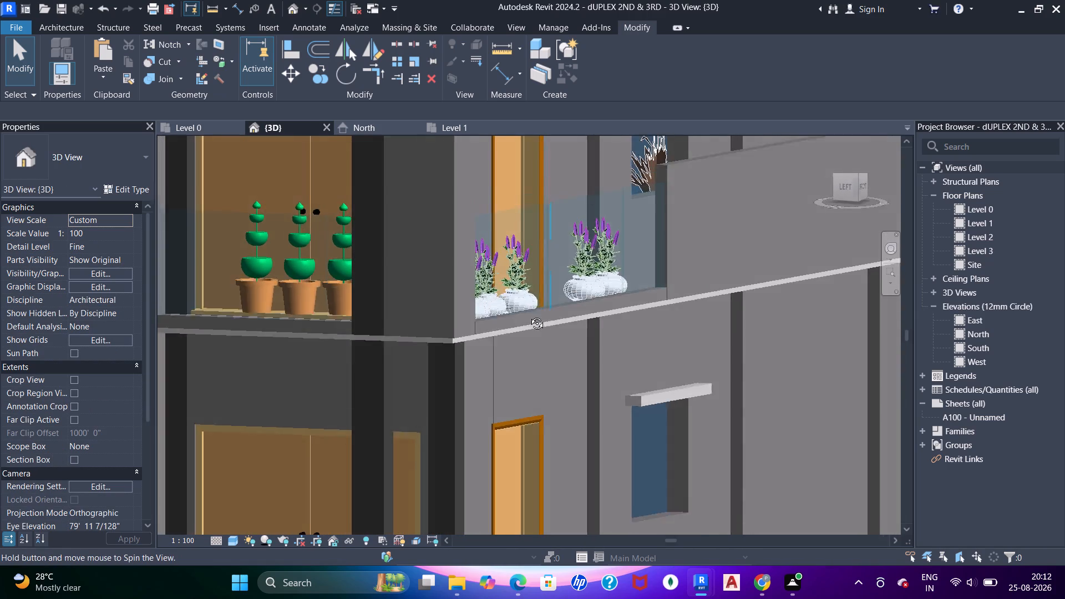
pyautogui.keyDown('shift'); pyautogui.moveTo(529, 315); pyautogui.dragTo(315, 364, button='middle'); pyautogui.keyUp('shift')
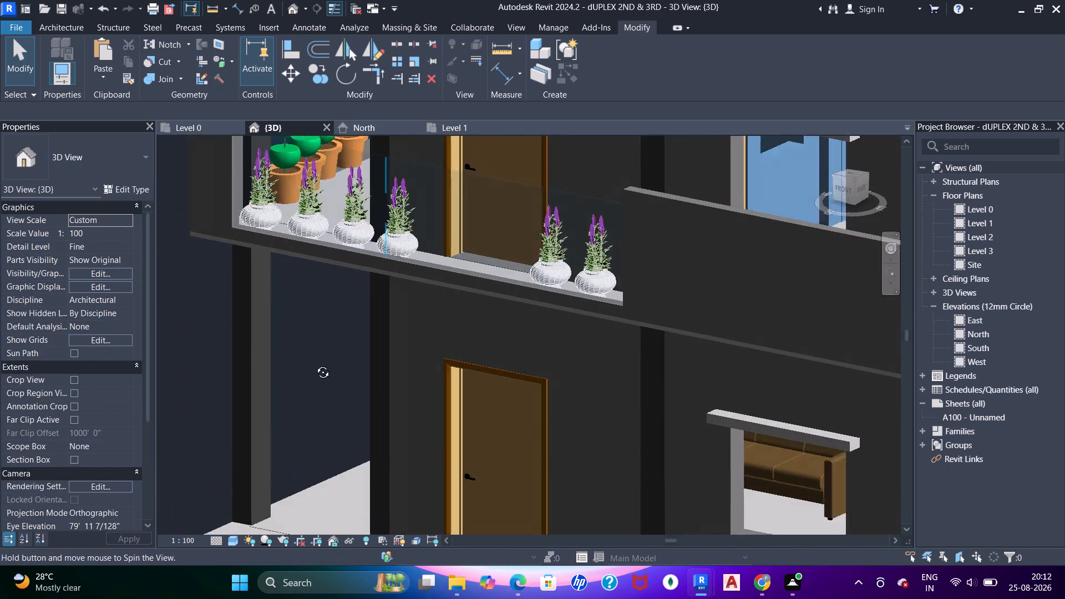
pyautogui.keyDown('shift'); pyautogui.moveTo(315, 364); pyautogui.dragTo(467, 337, button='middle'); pyautogui.keyUp('shift')
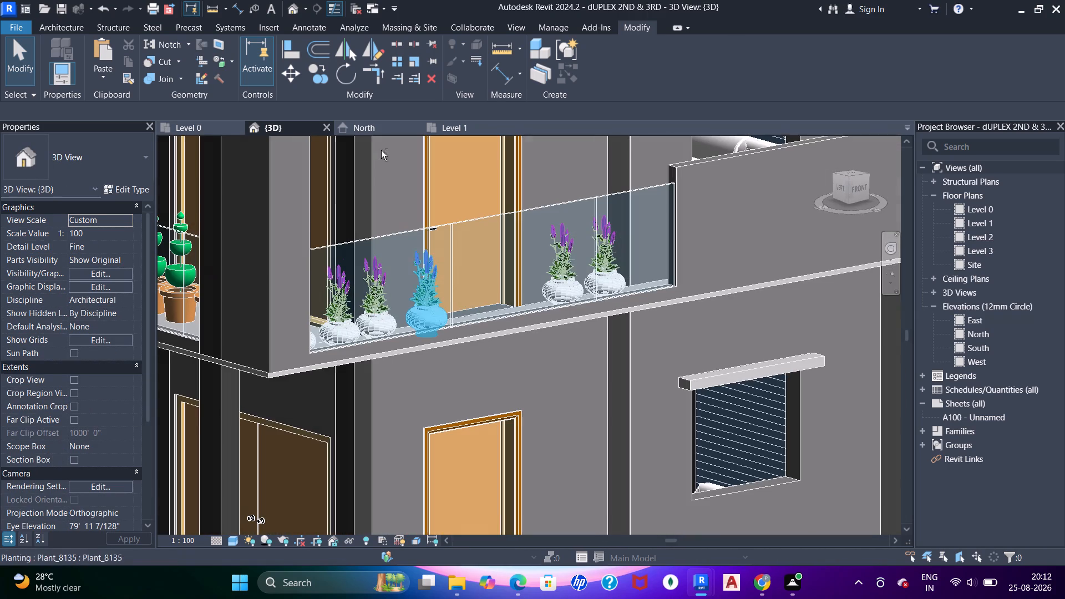
pyautogui.click(454, 130)
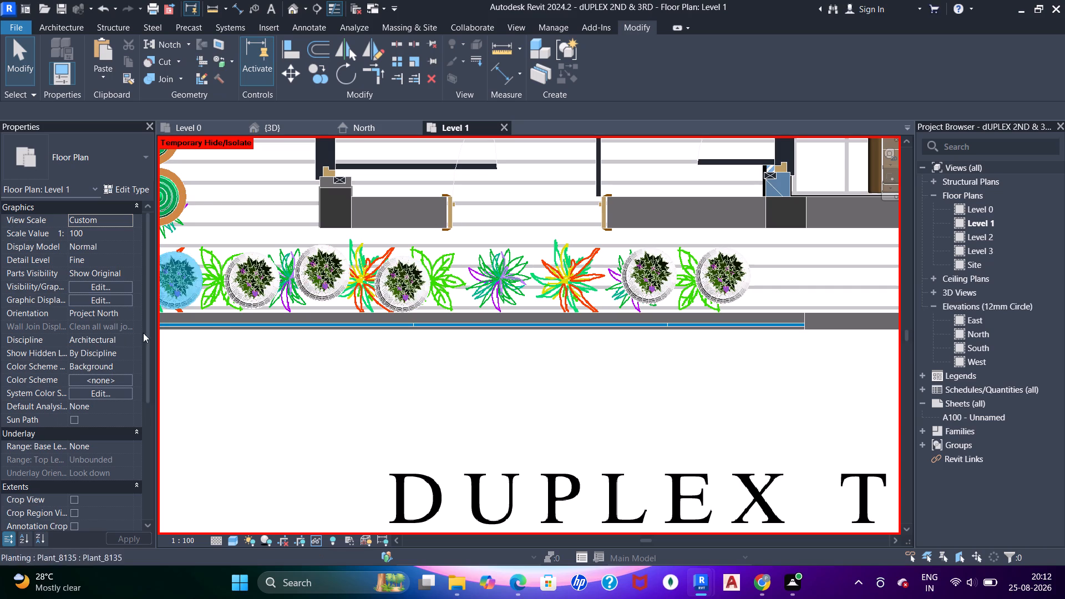
pyautogui.scroll(-6, 450, 277)
pyautogui.moveTo(414, 280); pyautogui.dragTo(416, 324, button='middle')
pyautogui.moveTo(476, 219); pyautogui.dragTo(397, 341, button='middle')
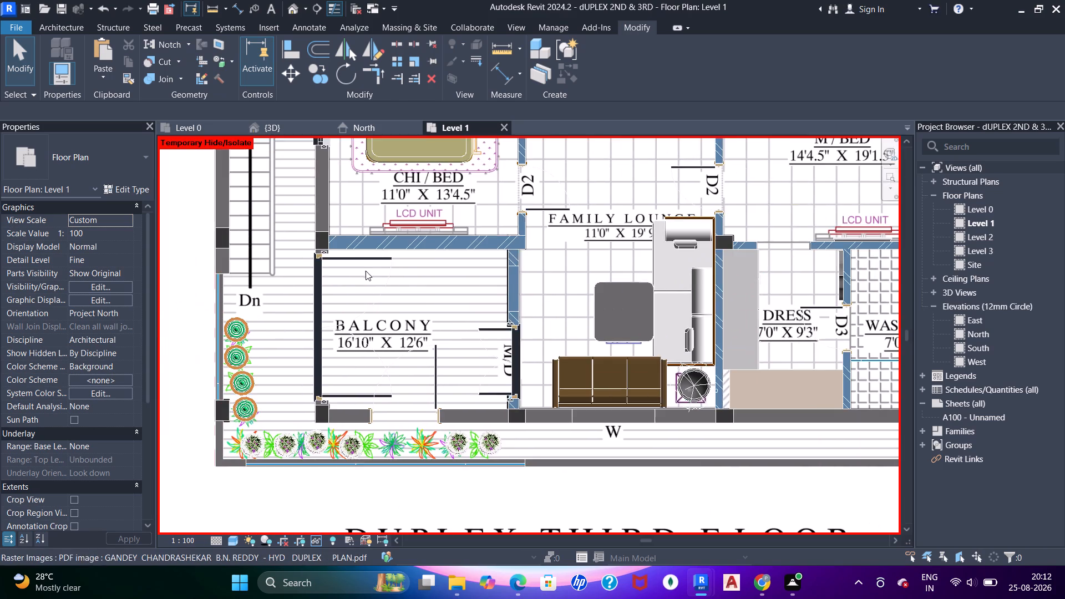
pyautogui.scroll(-3, 365, 270)
pyautogui.moveTo(428, 251); pyautogui.dragTo(391, 326, button='middle')
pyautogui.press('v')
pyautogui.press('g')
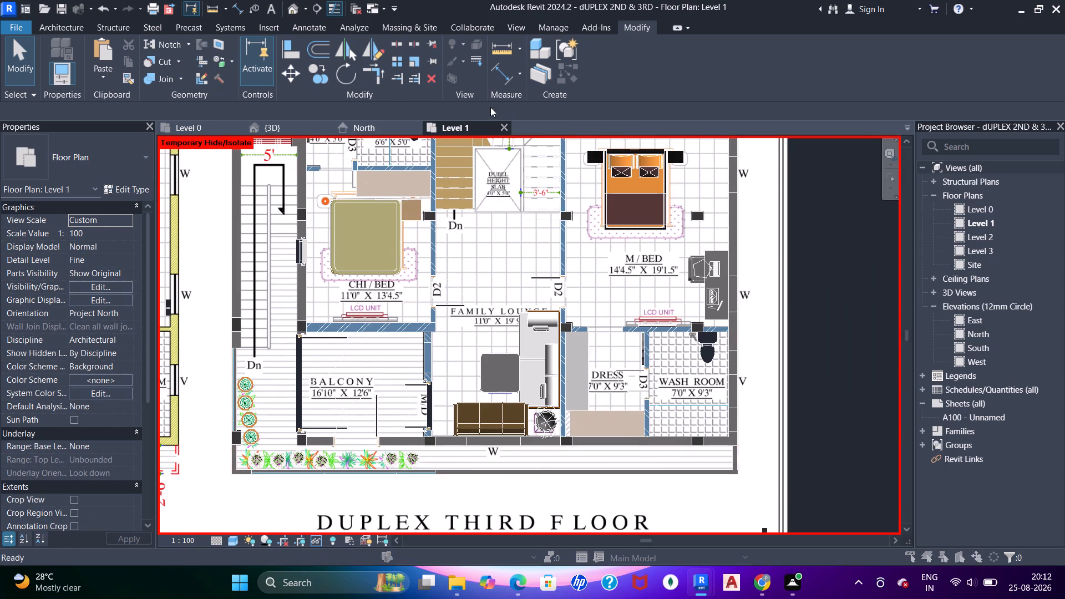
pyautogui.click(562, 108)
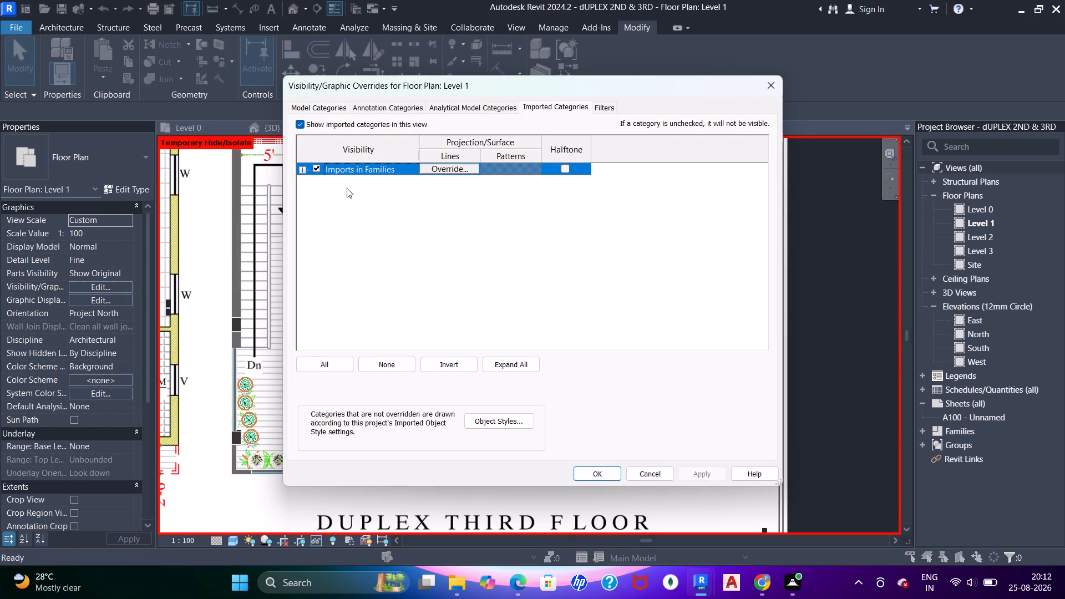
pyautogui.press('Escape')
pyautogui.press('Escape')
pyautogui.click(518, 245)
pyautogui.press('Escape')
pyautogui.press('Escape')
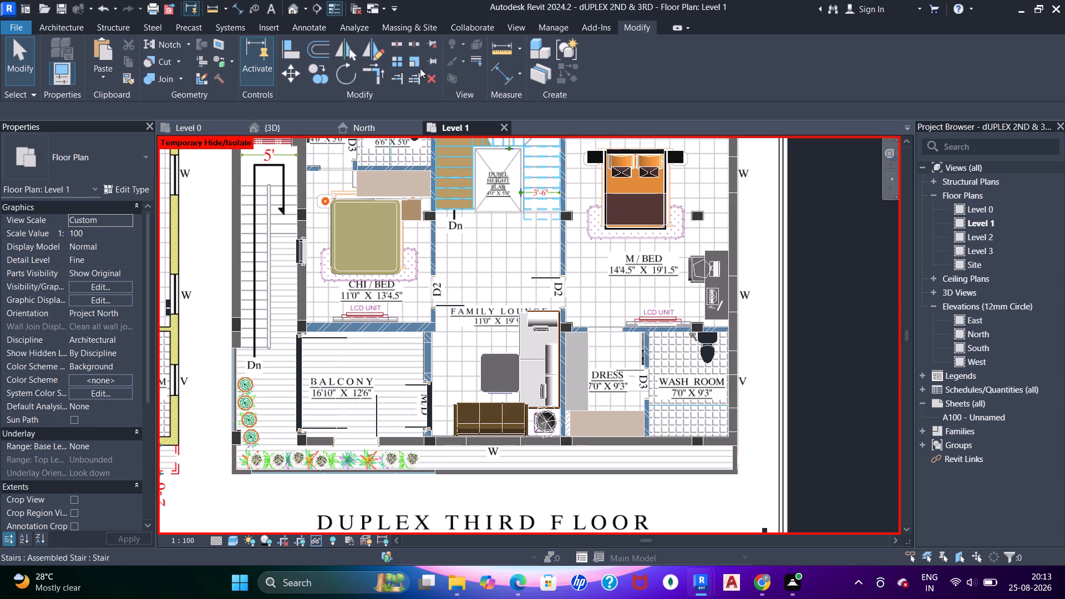
# Temporarily hide the PDF floor plan image in the Level 1 view.
pyautogui.click(530, 247)
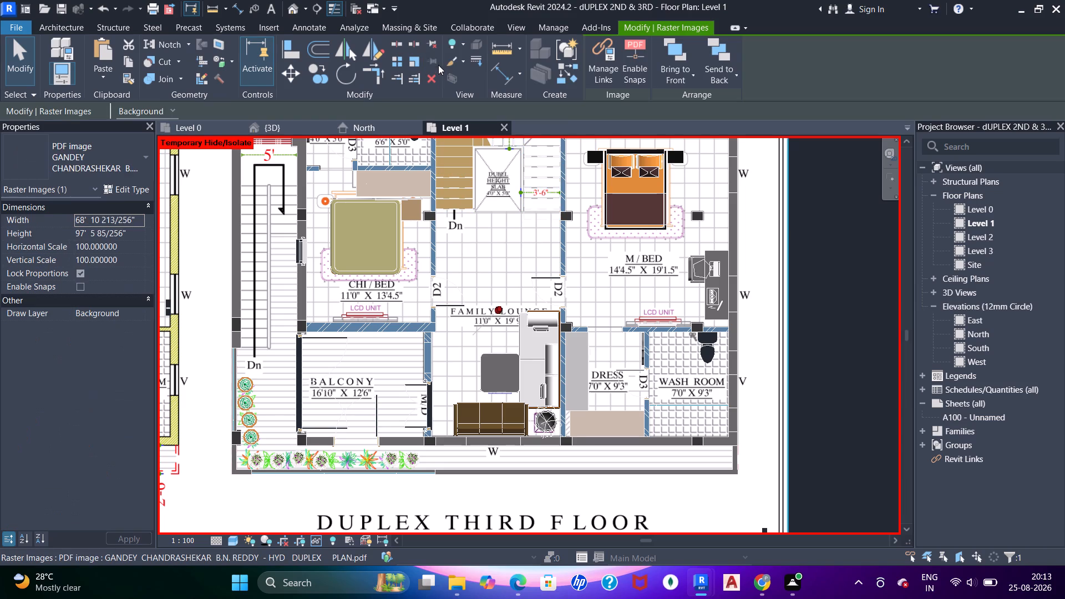
pyautogui.click(430, 45)
pyautogui.press('h')
pyautogui.press('h')
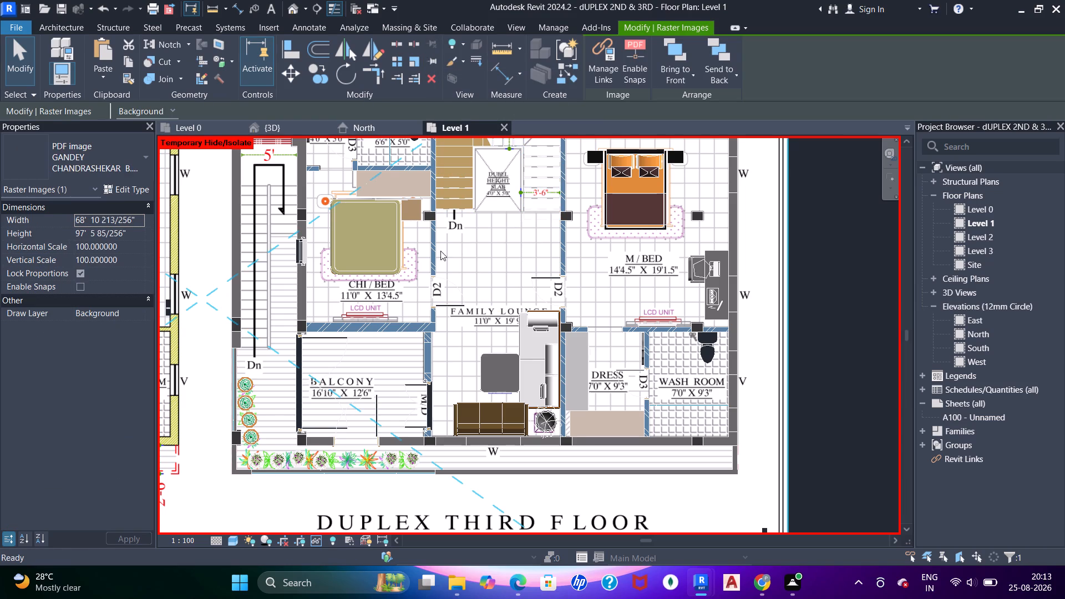
# Even out the front row by nudging the third Plant_8135 pot toward the glazing and the fourth toward the corner and inward.
pyautogui.scroll(-2, 417, 273)
pyautogui.moveTo(443, 286); pyautogui.dragTo(432, 318, button='middle')
pyautogui.scroll(2, 428, 315)
pyautogui.moveTo(429, 312); pyautogui.dragTo(439, 291, button='middle')
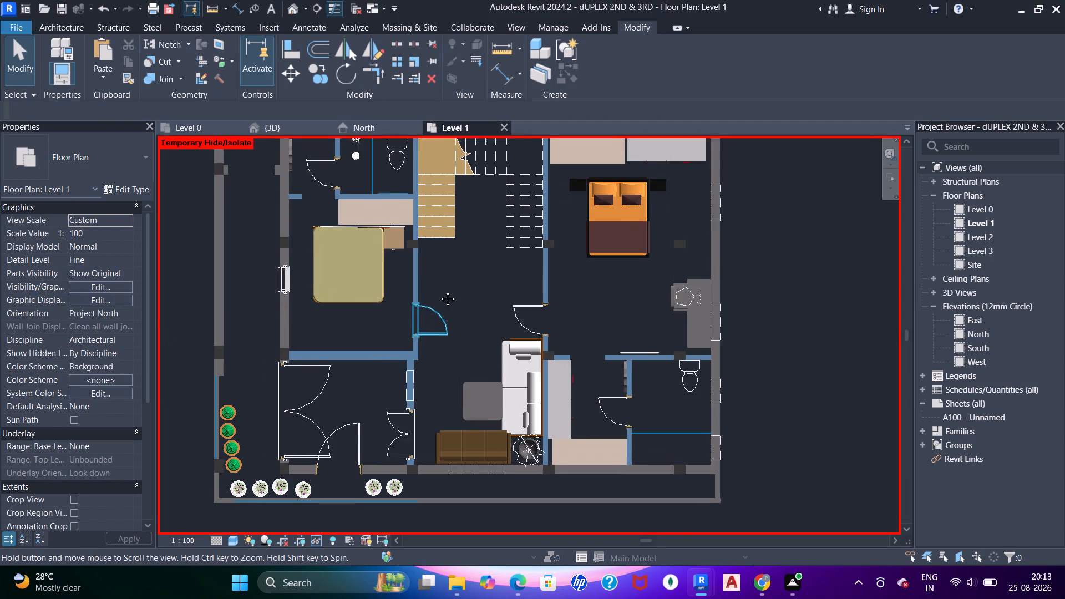
pyautogui.moveTo(439, 291); pyautogui.dragTo(476, 247, button='middle')
pyautogui.scroll(10, 298, 482)
pyautogui.click(354, 365)
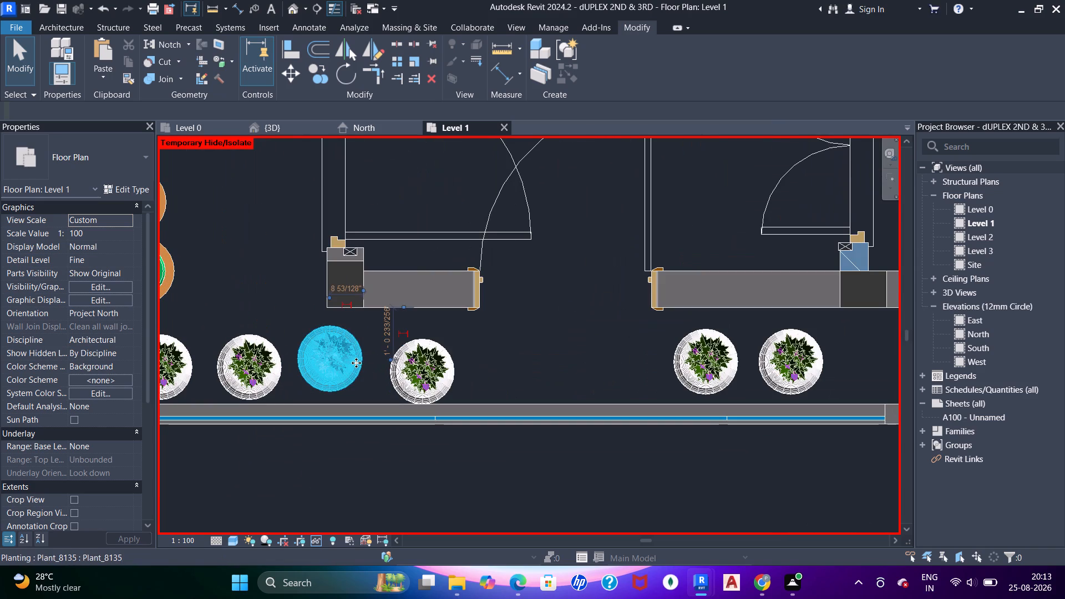
pyautogui.press('Down')
pyautogui.press('Down')
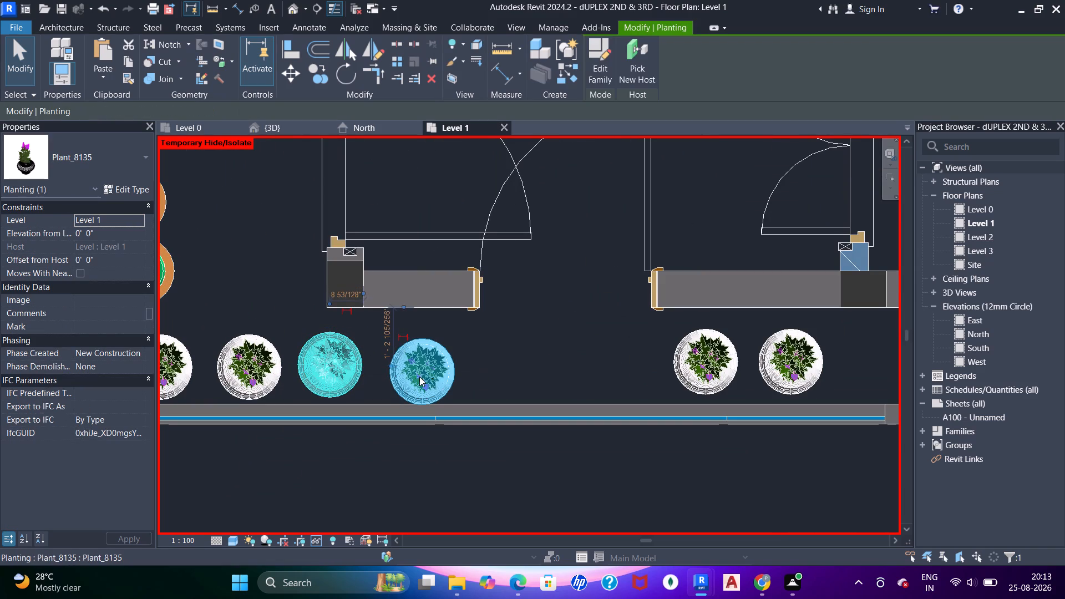
pyautogui.click(424, 379)
pyautogui.press('Left')
pyautogui.press('Left')
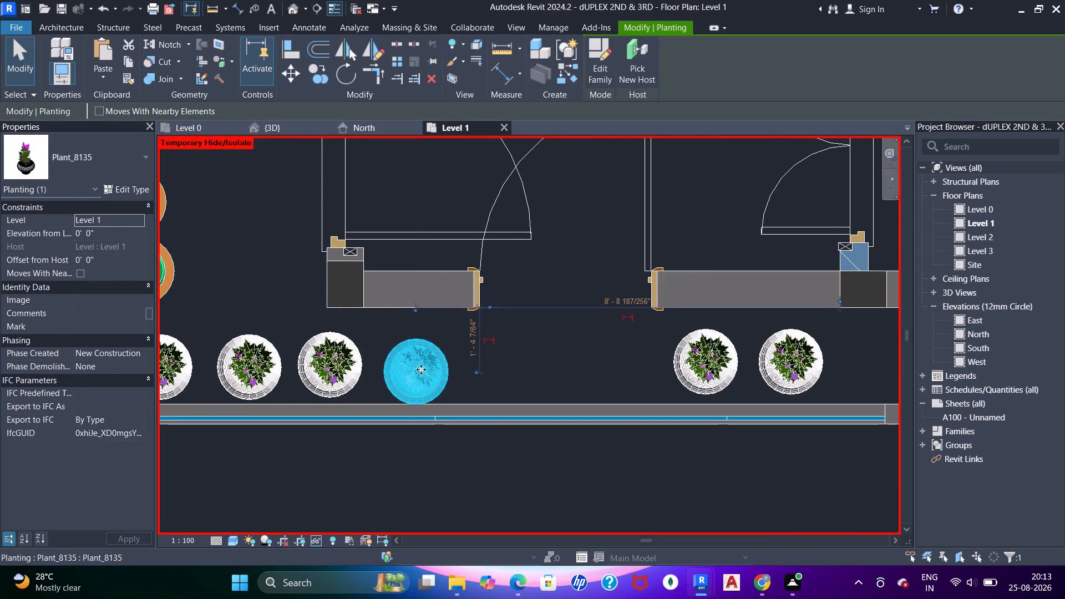
pyautogui.press('Left')
pyautogui.press('Up')
pyautogui.press('Up')
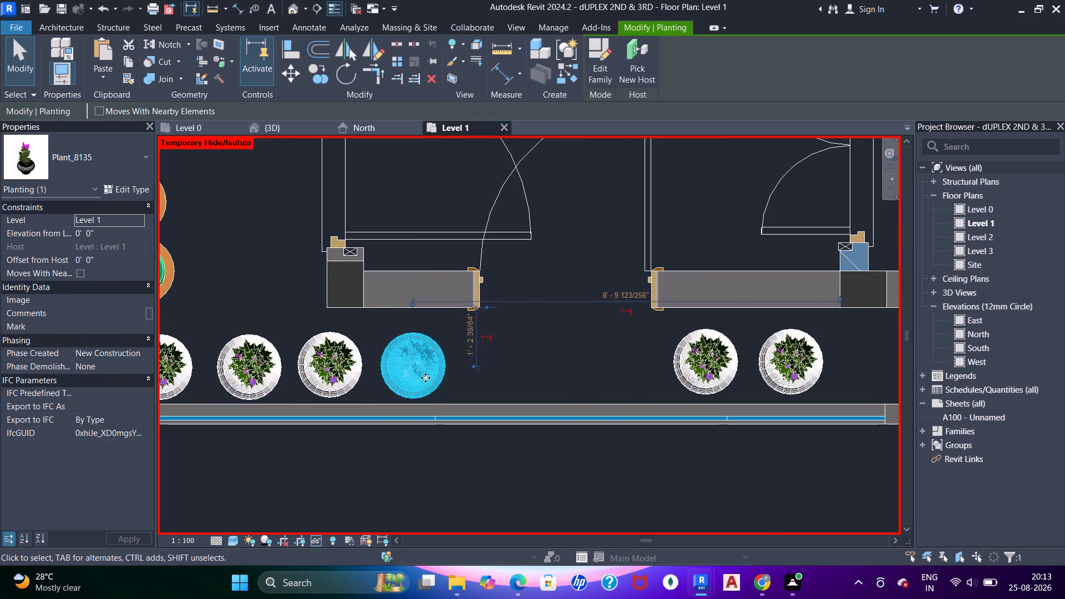
pyautogui.scroll(-3, 413, 364)
pyautogui.moveTo(408, 362); pyautogui.dragTo(419, 356, button='middle')
pyautogui.press('Escape')
pyautogui.press('Escape')
pyautogui.scroll(-2, 283, 331)
pyautogui.press('Escape')
# Nudge the Potted_Plant_3D_8180 farthest from the corner along the side glazing, away from the other three pots.
pyautogui.moveTo(246, 302); pyautogui.dragTo(306, 344, button='middle')
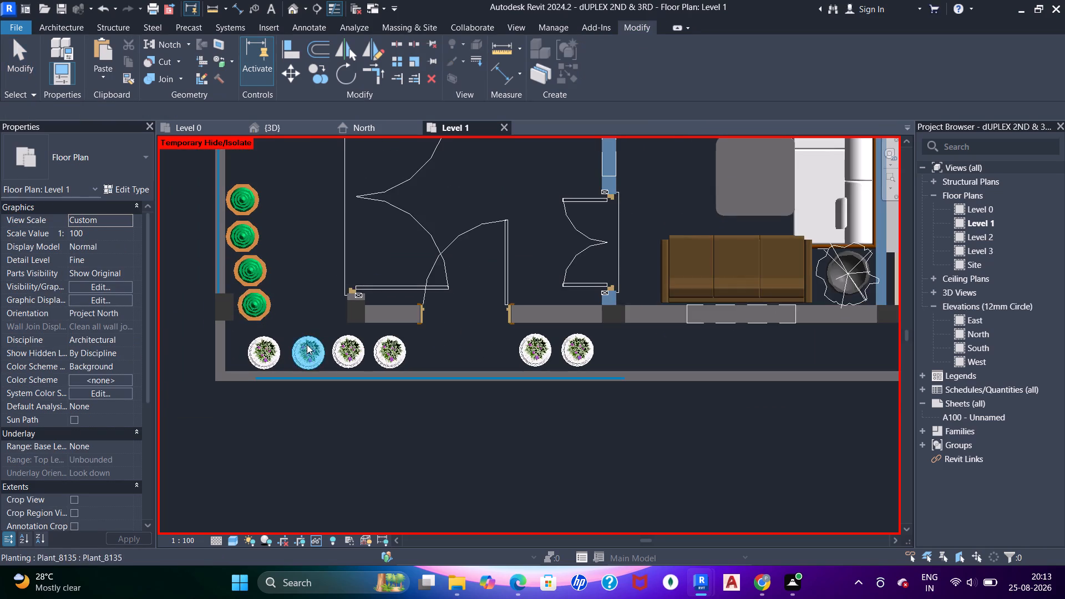
pyautogui.scroll(4, 296, 339)
pyautogui.moveTo(257, 273); pyautogui.dragTo(422, 403, button='middle')
pyautogui.scroll(4, 358, 235)
pyautogui.click(364, 232)
pyautogui.scroll(-5, 370, 230)
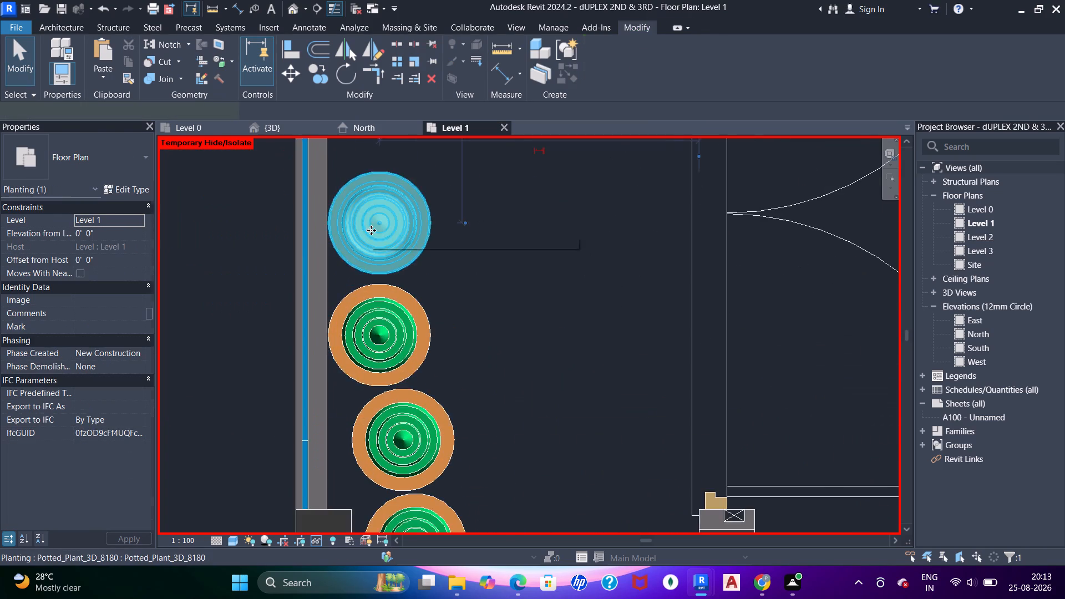
pyautogui.moveTo(382, 205); pyautogui.dragTo(392, 300, button='middle')
pyautogui.press('Up')
pyautogui.press('Up')
pyautogui.press('Up')
pyautogui.press('Up')
pyautogui.press('Up')
pyautogui.press('Up')
pyautogui.press('Up')
pyautogui.press('Up')
pyautogui.press('Up')
pyautogui.press('Up')
pyautogui.press('Up')
pyautogui.press('Up')
pyautogui.press('Up')
pyautogui.press('Up')
pyautogui.press('Up')
pyautogui.press('Up')
pyautogui.press('Up')
pyautogui.press('Up')
pyautogui.press('Up')
pyautogui.press('Up')
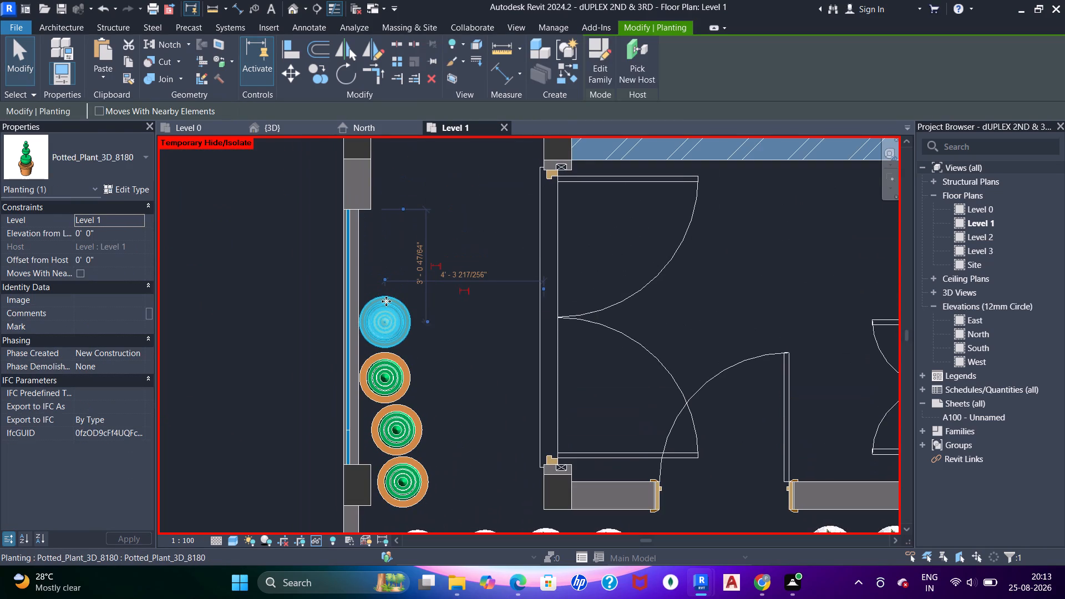
pyautogui.press('Up')
pyautogui.press('Up')
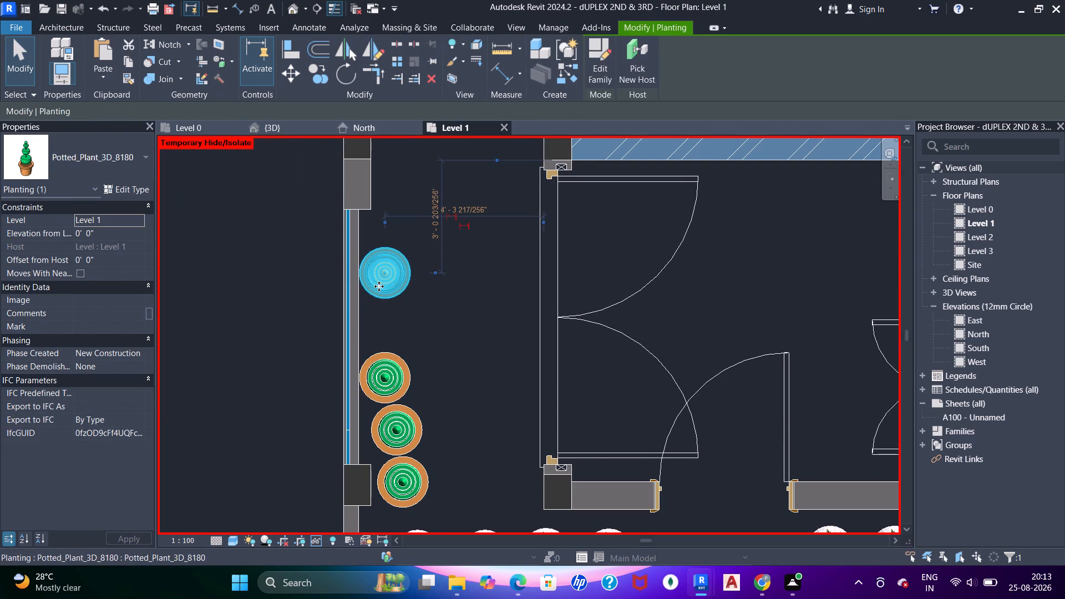
pyautogui.press('Up')
pyautogui.press('Up')
pyautogui.press('Up')
pyautogui.press('Up')
# Move the next Potted_Plant_3D_8180 toward the farthest one, about 4' 8" from the balcony's end wall, and nudge it away from the side glazing.
pyautogui.click(389, 362)
pyautogui.moveTo(388, 376); pyautogui.dragTo(392, 334)
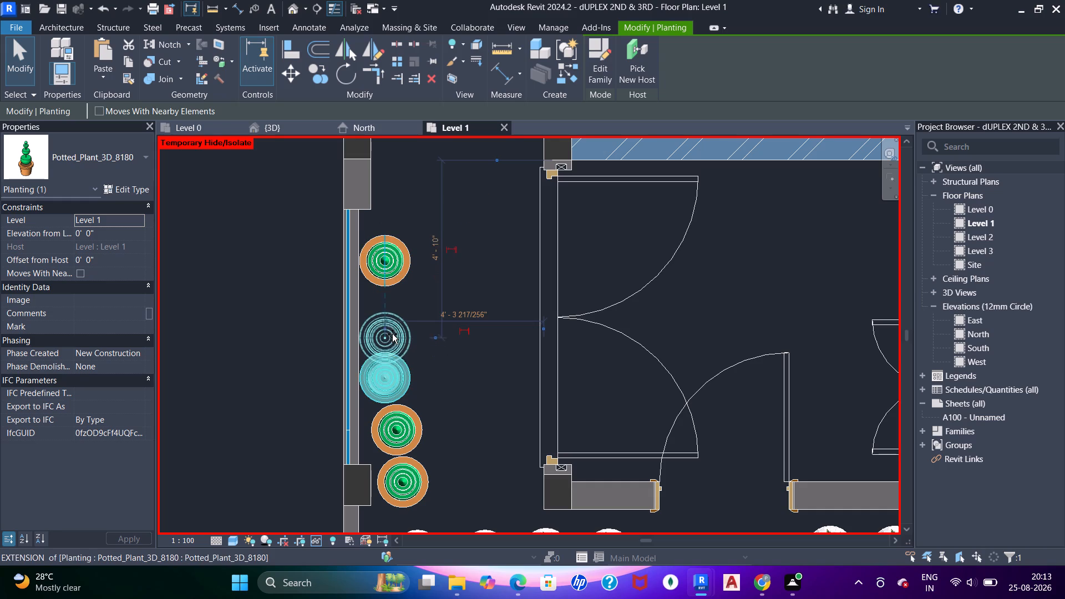
pyautogui.moveTo(392, 334); pyautogui.dragTo(387, 331)
pyautogui.moveTo(392, 344); pyautogui.dragTo(401, 344)
pyautogui.press('Right')
pyautogui.press('Right')
pyautogui.press('Right')
pyautogui.press('Right')
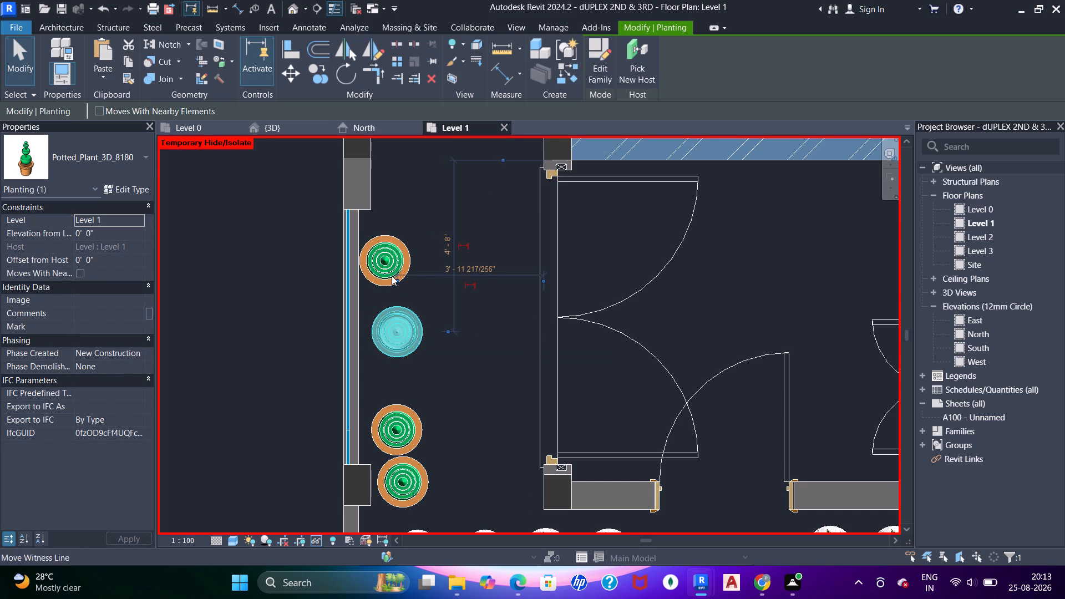
# Nudge the farthest Potted_Plant_3D_8180 away from the side glazing and slightly toward the end wall, and the next pot slightly toward the glazing.
pyautogui.click(391, 275)
pyautogui.press('Escape')
pyautogui.press('Escape')
pyautogui.click(383, 272)
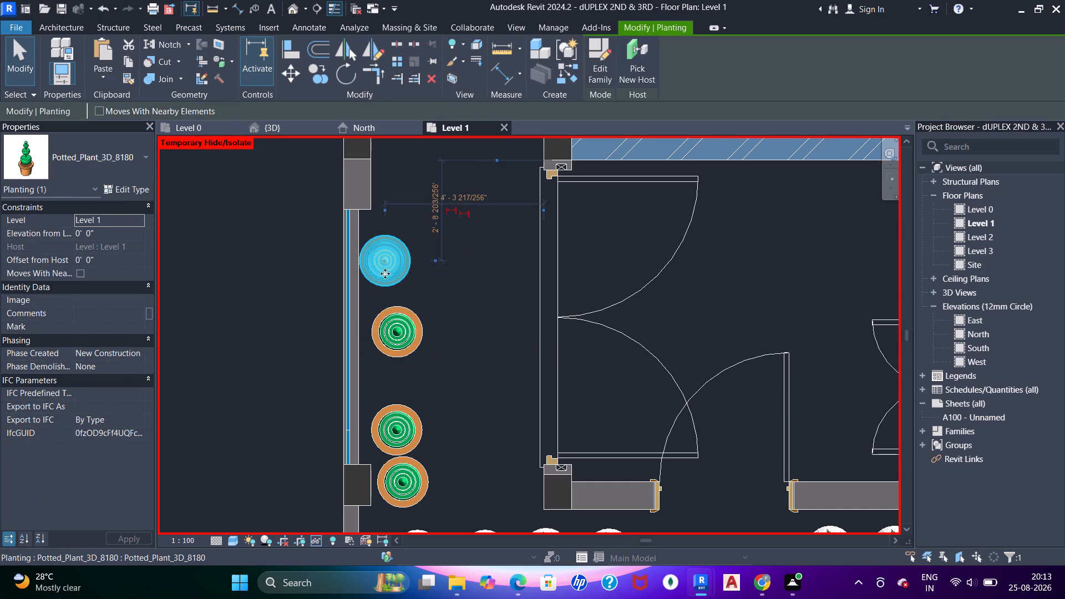
pyautogui.press('Right')
pyautogui.press('Right')
pyautogui.press('Right')
pyautogui.press('Up')
pyautogui.press('Left')
pyautogui.click(397, 332)
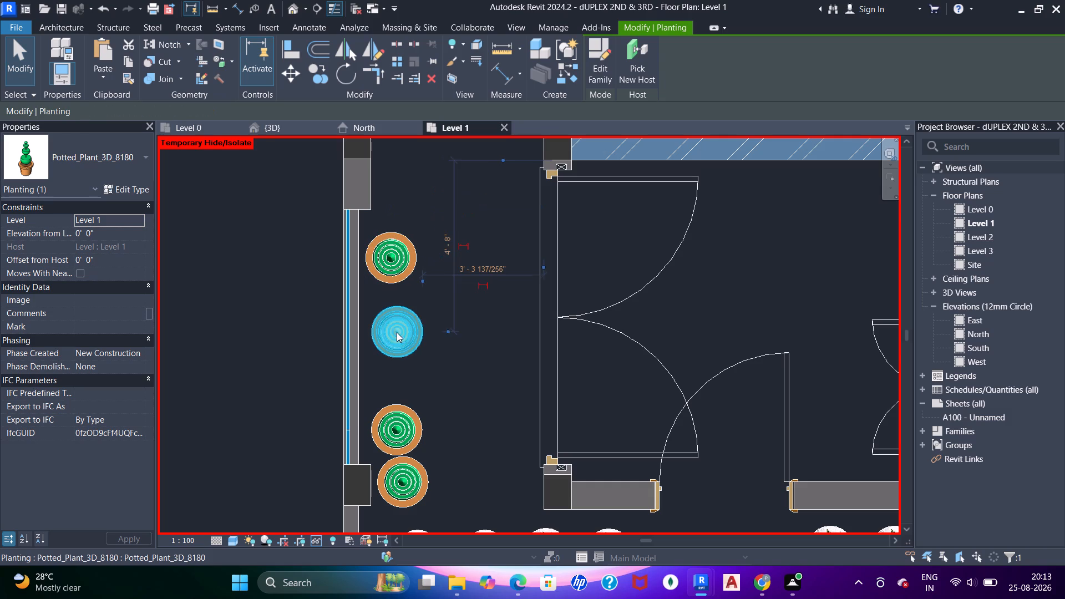
pyautogui.press('Left')
pyautogui.moveTo(398, 338); pyautogui.dragTo(392, 260, button='middle')
pyautogui.press('Escape')
# Move the third Potted_Plant_3D_8180 to about 5' 1" and the one nearest the corner to about 6' 8" from the balcony's end wall.
pyautogui.click(408, 337)
pyautogui.scroll(2, 408, 338)
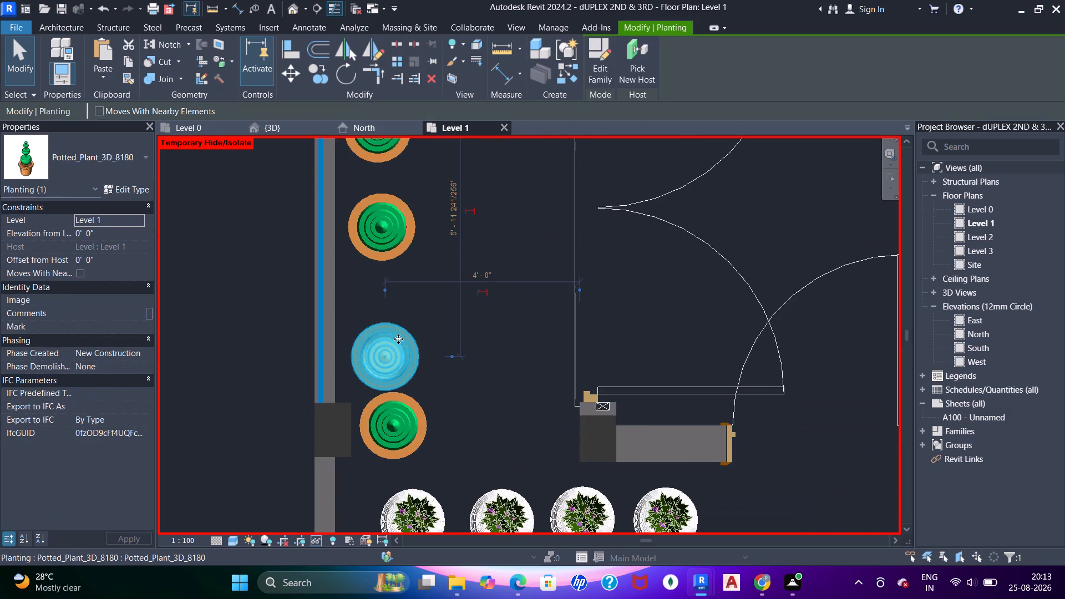
pyautogui.moveTo(398, 339); pyautogui.dragTo(394, 295)
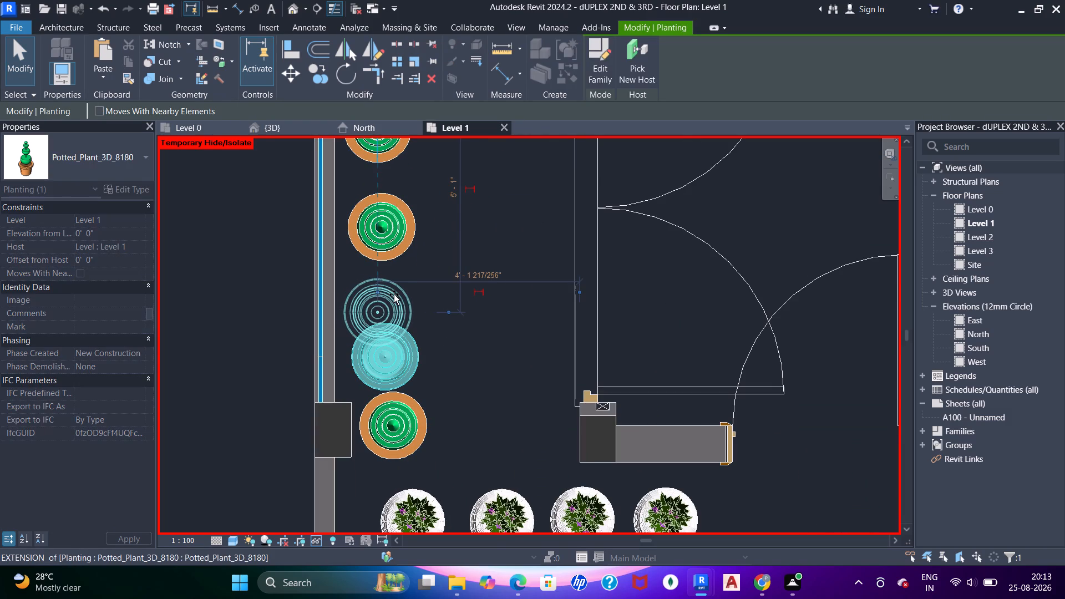
pyautogui.moveTo(394, 295); pyautogui.dragTo(392, 294)
pyautogui.click(408, 424)
pyautogui.moveTo(399, 407); pyautogui.dragTo(393, 373)
# Move the Potted_Plant_3D_8180 farthest from the corner closer to the balcony's end wall and slightly away from the side glazing.
pyautogui.scroll(-2, 393, 344)
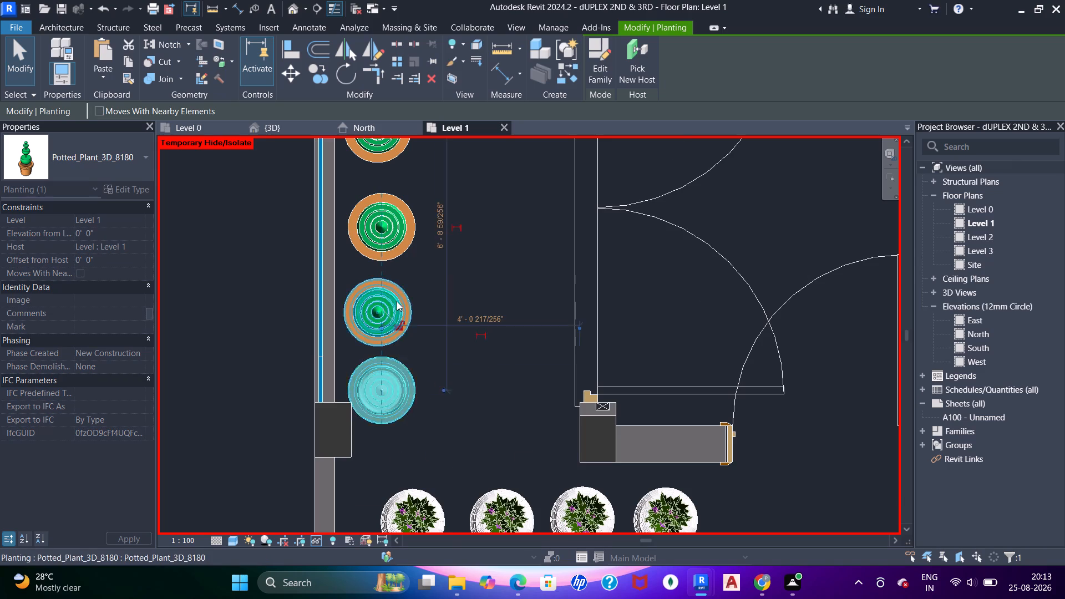
pyautogui.moveTo(398, 289); pyautogui.dragTo(419, 339, button='middle')
pyautogui.click(394, 245)
pyautogui.scroll(4, 397, 245)
pyautogui.moveTo(402, 242); pyautogui.dragTo(408, 312, button='middle')
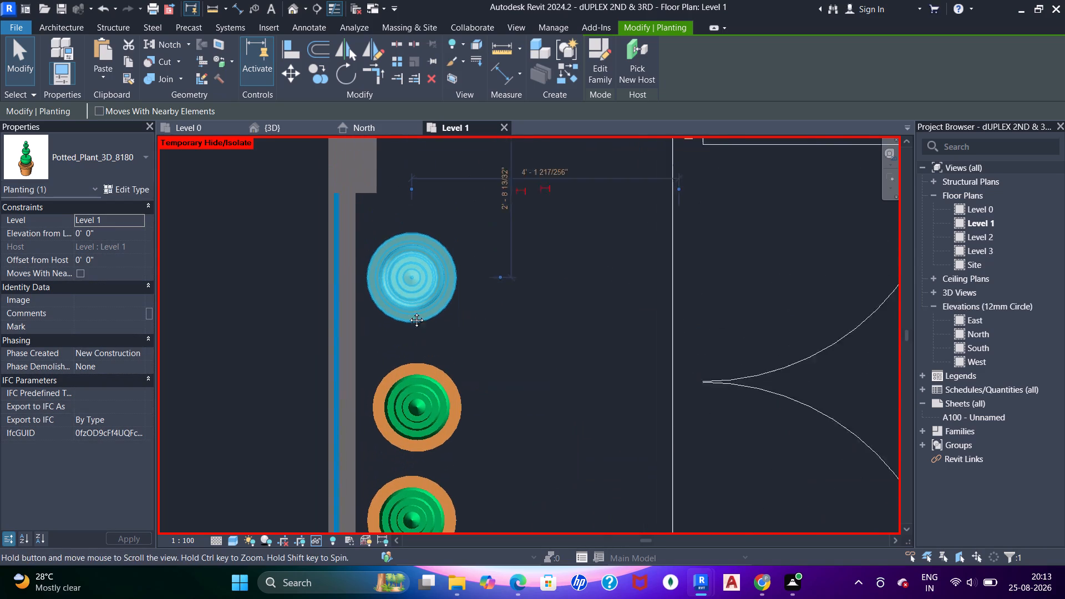
pyautogui.moveTo(408, 312); pyautogui.dragTo(409, 312, button='middle')
pyautogui.moveTo(414, 299); pyautogui.dragTo(422, 277)
# Nudge the second Potted_Plant_3D_8180 toward the end wall and slightly toward the side glazing to even out the row's spacing.
pyautogui.moveTo(426, 311); pyautogui.dragTo(434, 256, button='middle')
pyautogui.click(442, 332)
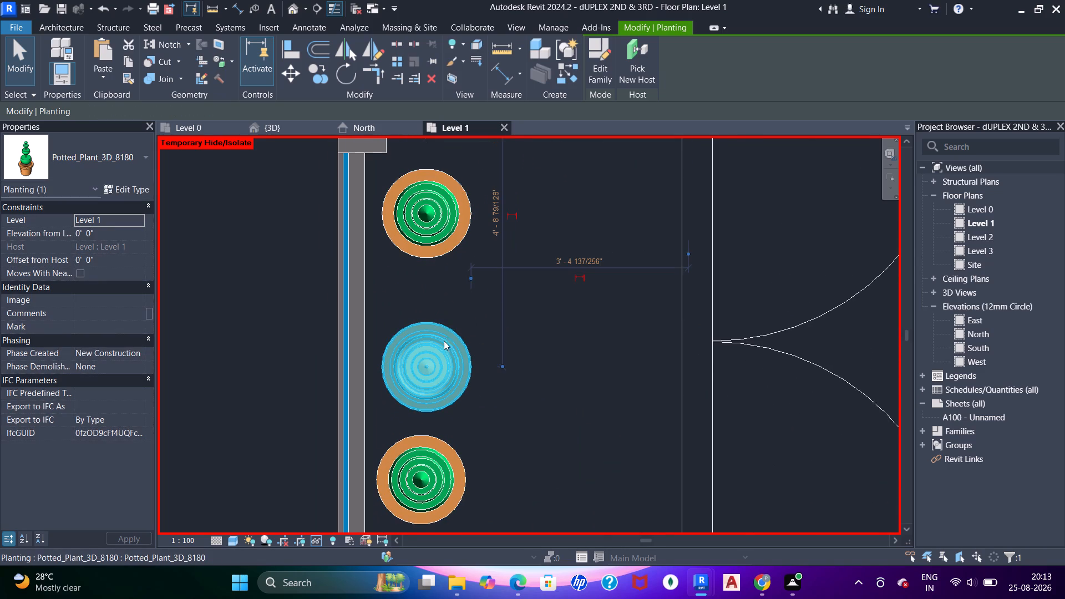
pyautogui.press('Up')
pyautogui.press('Up')
pyautogui.press('Up')
pyautogui.press('Up')
pyautogui.press('Up')
pyautogui.press('Up')
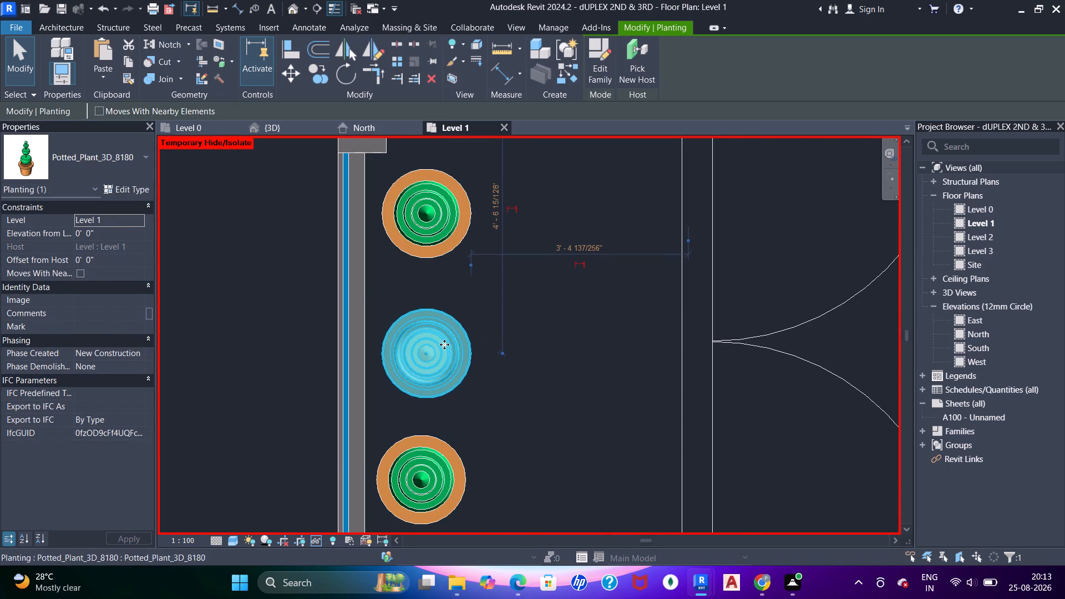
pyautogui.press('Left')
pyautogui.press('Up')
pyautogui.press('Up')
# Move the third Potted_Plant_3D_8180 to about 4' 10" from the balcony's end wall, in line with the second pot.
pyautogui.moveTo(445, 376); pyautogui.dragTo(445, 273, button='middle')
pyautogui.press('Escape')
pyautogui.click(450, 374)
pyautogui.moveTo(448, 374); pyautogui.dragTo(450, 348)
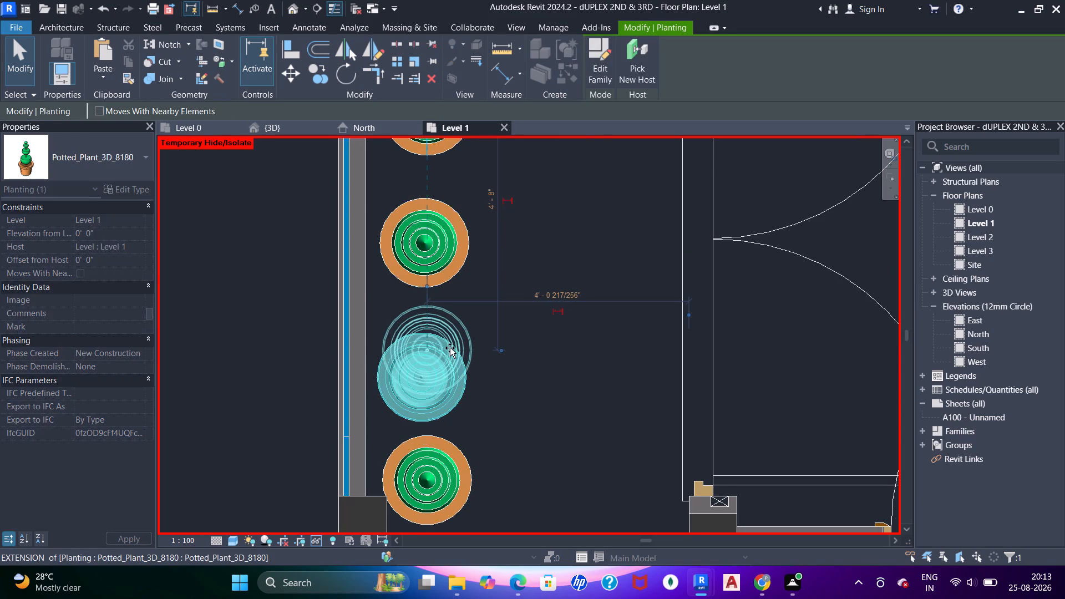
pyautogui.moveTo(450, 348); pyautogui.dragTo(444, 357)
pyautogui.scroll(-5, 454, 312)
pyautogui.moveTo(470, 303); pyautogui.dragTo(313, 301, button='middle')
pyautogui.press('Escape')
pyautogui.scroll(-3, 455, 313)
pyautogui.press('Escape')
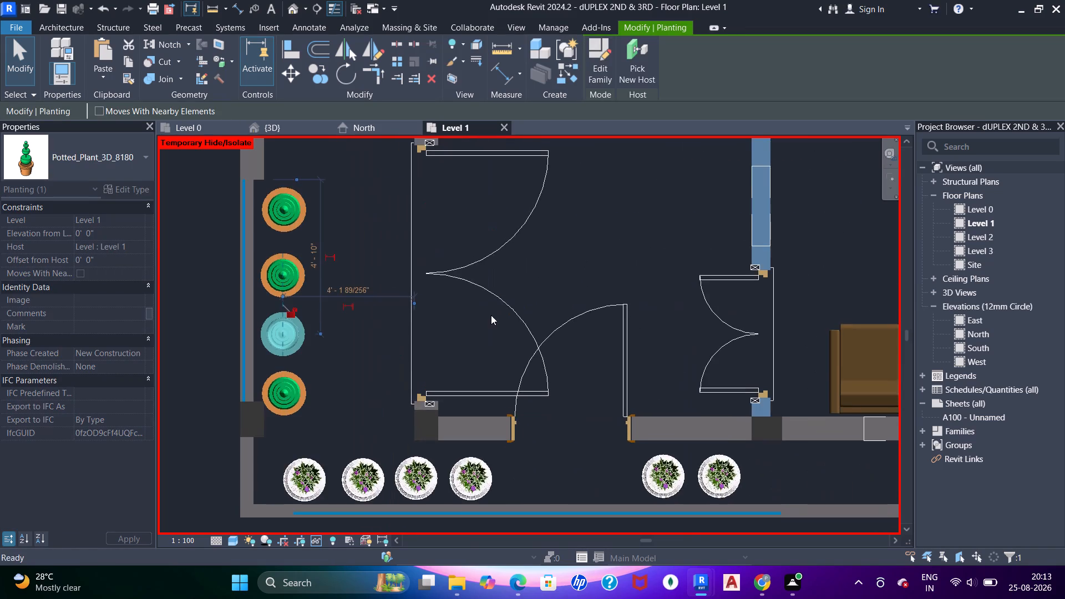
# Switch the Level 1 plan to the Wireframe visual style.
pyautogui.scroll(-1, 491, 315)
pyautogui.moveTo(523, 306); pyautogui.dragTo(410, 373, button='middle')
pyautogui.scroll(-5, 393, 201)
pyautogui.moveTo(501, 271); pyautogui.dragTo(390, 375, button='middle')
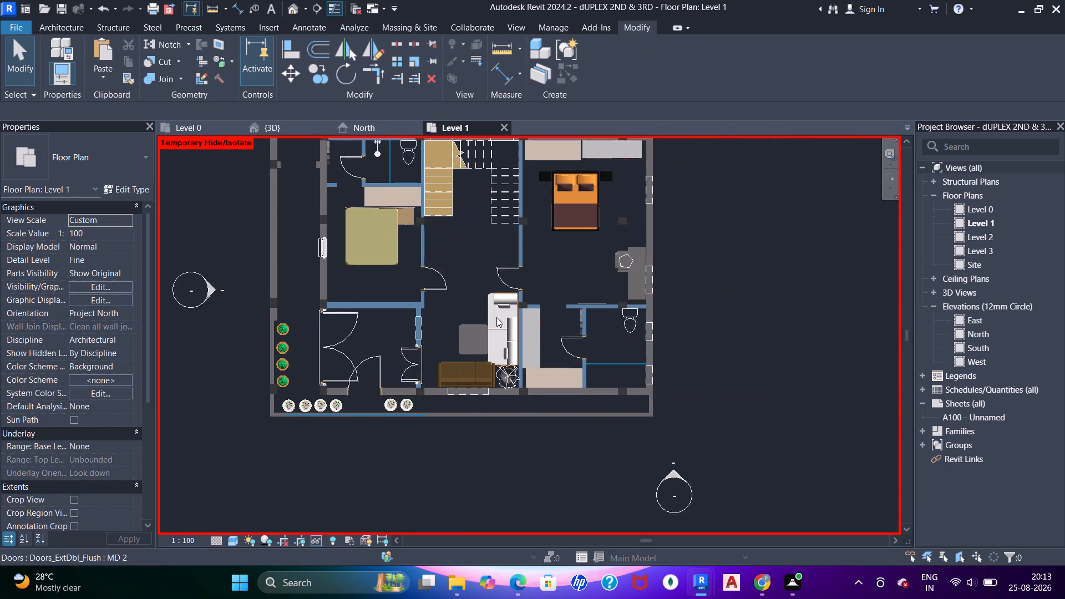
pyautogui.moveTo(482, 277); pyautogui.dragTo(417, 328, button='middle')
pyautogui.scroll(10, 546, 325)
pyautogui.moveTo(490, 287); pyautogui.dragTo(492, 297, button='middle')
pyautogui.press('w')
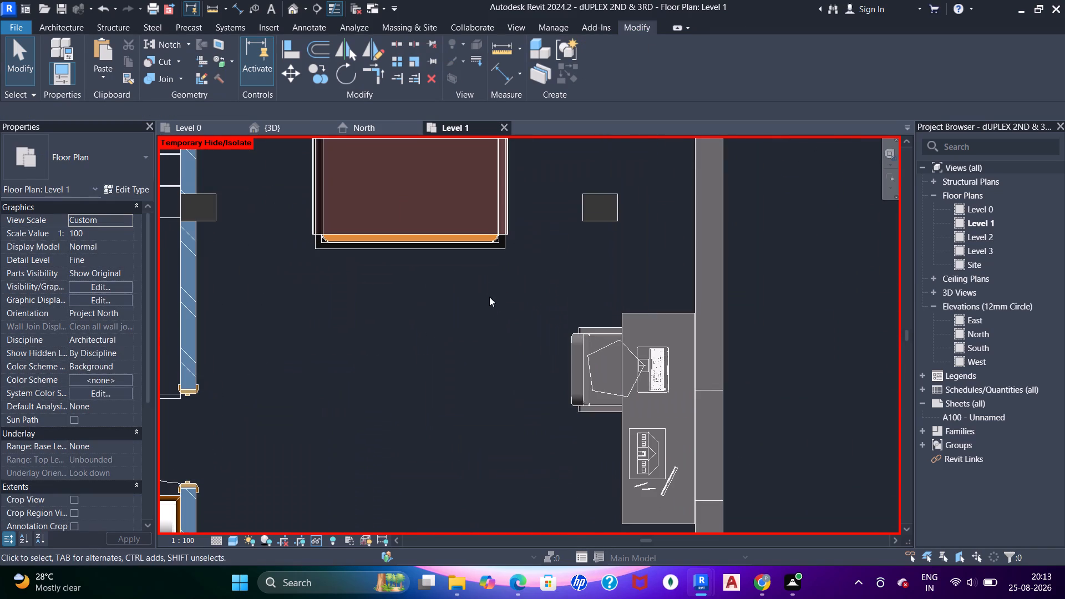
pyautogui.press('f')
# Nudge the BED_DESIGN_8999 bed in the bedroom next to the staircase slightly away from the wardrobe.
pyautogui.scroll(-4, 503, 271)
pyautogui.moveTo(462, 277); pyautogui.dragTo(581, 283, button='middle')
pyautogui.press('Escape')
pyautogui.scroll(-4, 469, 283)
pyautogui.moveTo(441, 311); pyautogui.dragTo(562, 287, button='middle')
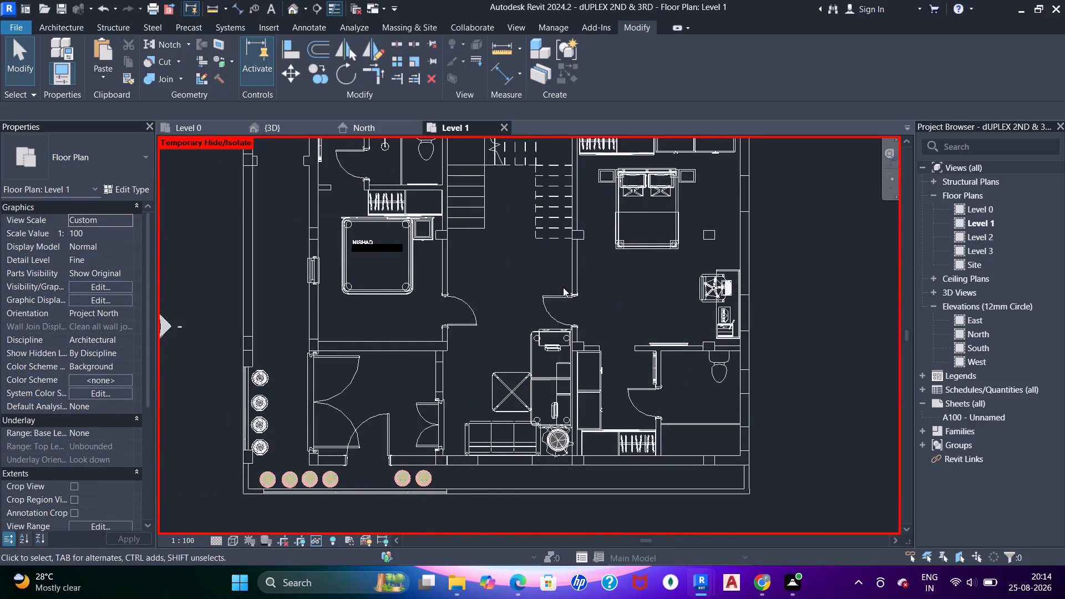
pyautogui.scroll(6, 313, 221)
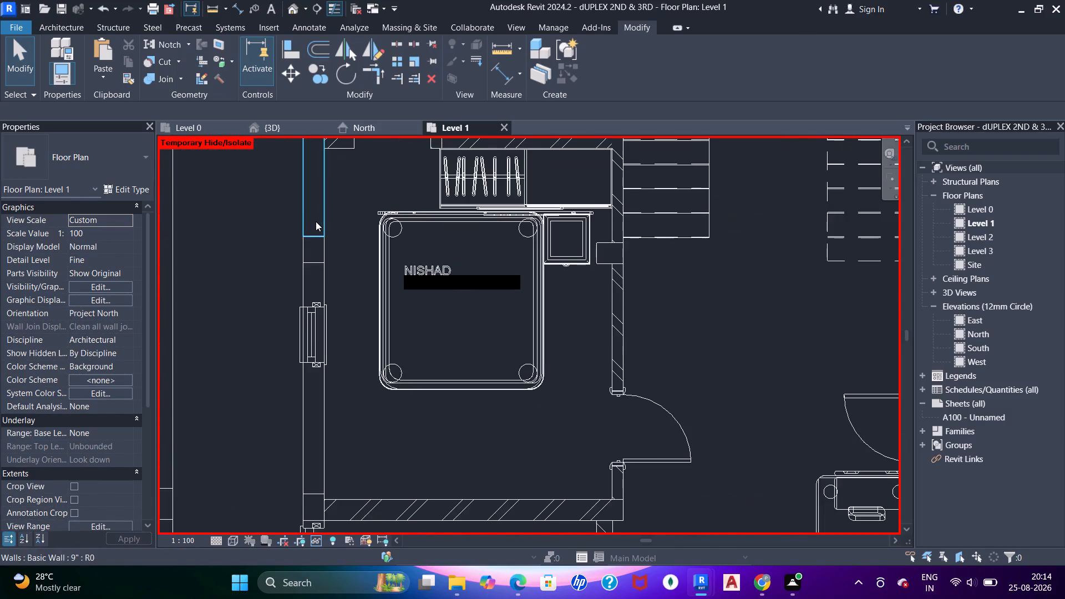
pyautogui.scroll(3, 497, 214)
pyautogui.scroll(1, 561, 247)
pyautogui.scroll(-4, 554, 233)
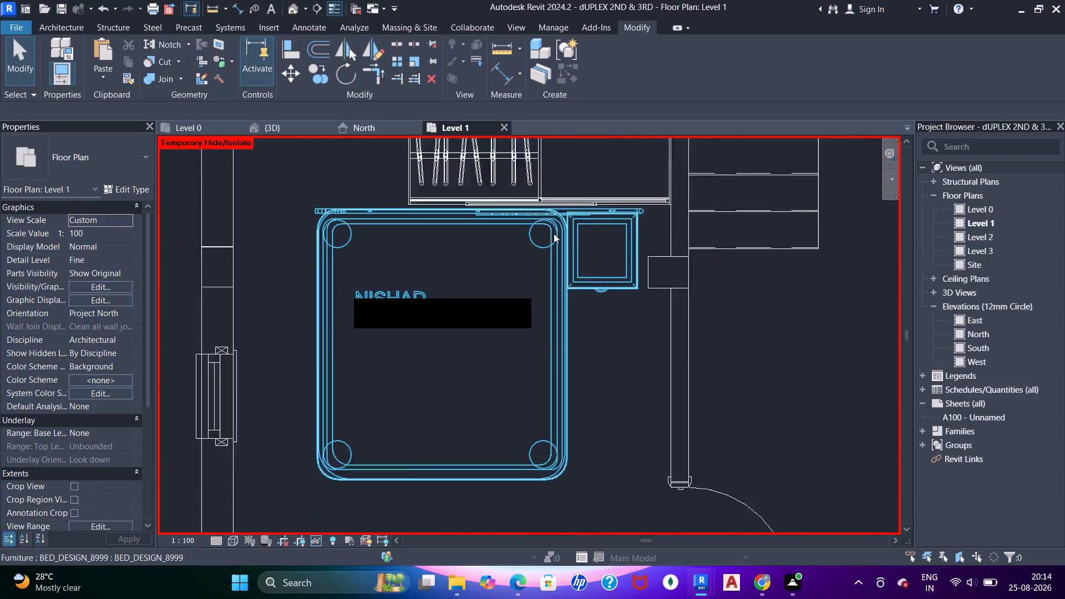
pyautogui.moveTo(541, 201); pyautogui.dragTo(544, 212, button='middle')
pyautogui.click(557, 277)
pyautogui.press('Down')
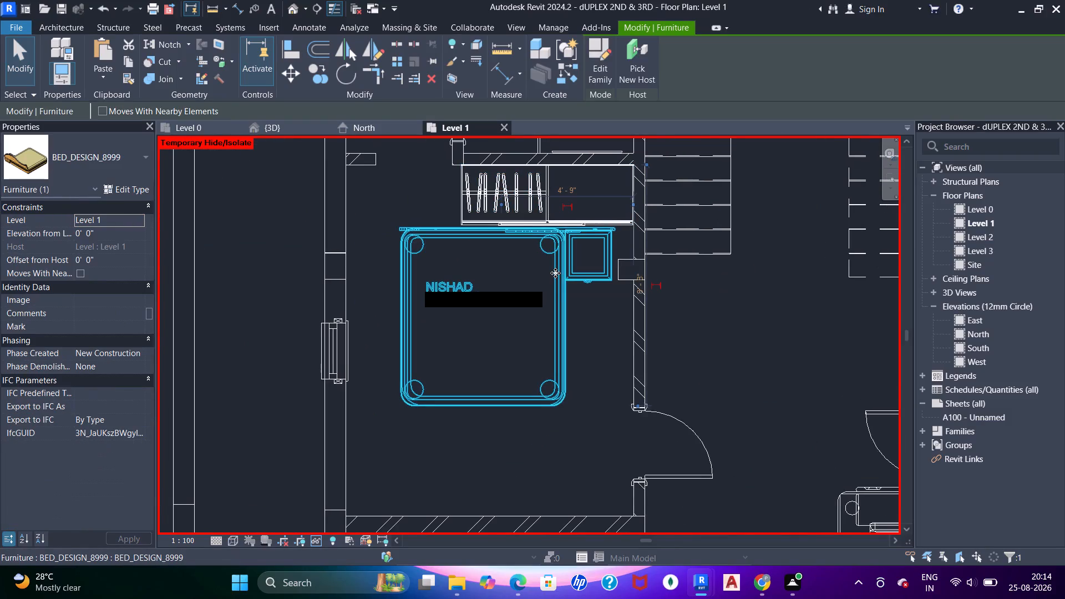
pyautogui.scroll(-3, 555, 267)
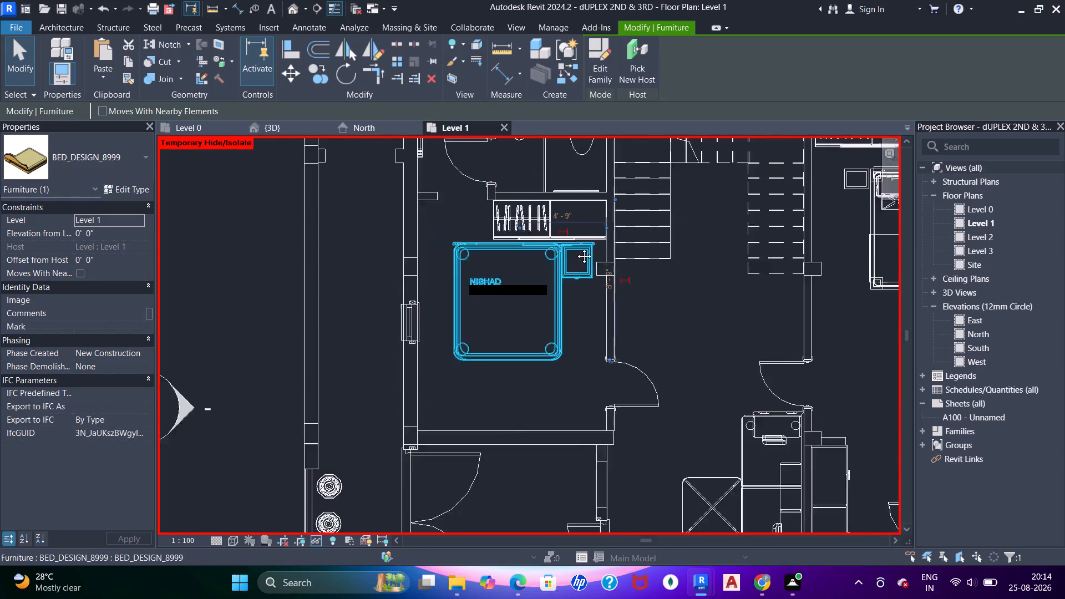
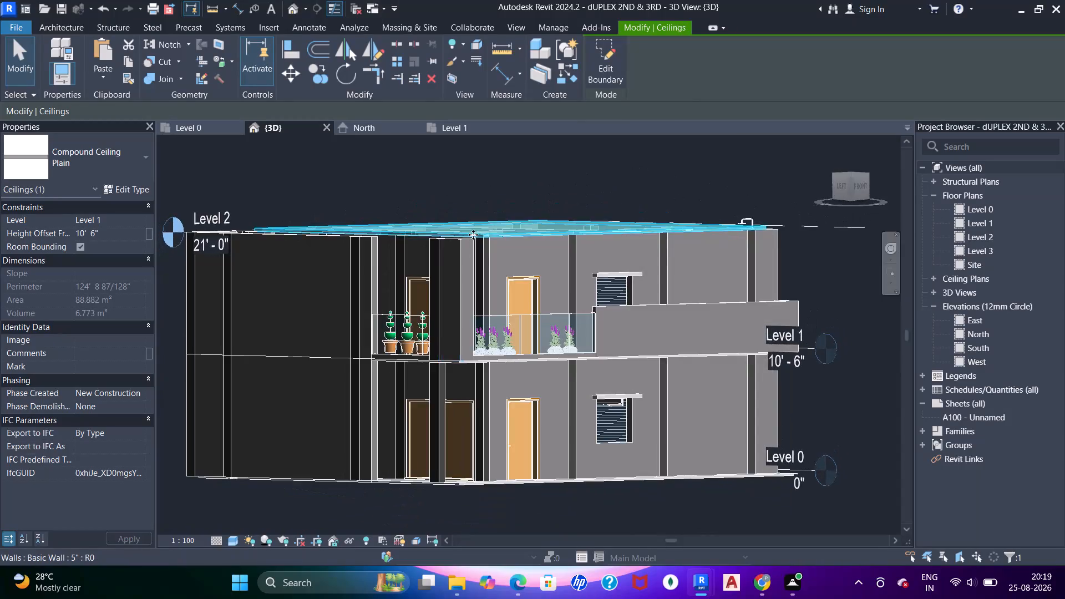
# Open the boundary sketch of the upper storey's Compound Ceiling for editing in the 3D view.
pyautogui.moveTo(508, 222); pyautogui.dragTo(503, 293, button='middle')
pyautogui.scroll(-12, 502, 288)
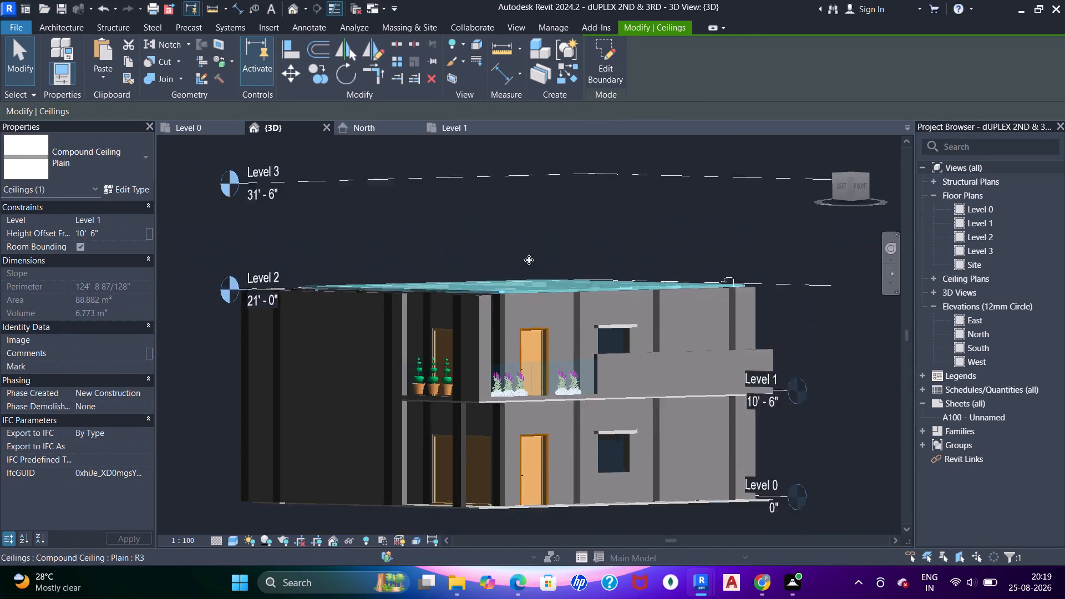
pyautogui.moveTo(532, 251); pyautogui.dragTo(515, 375, button='middle')
pyautogui.moveTo(532, 299); pyautogui.dragTo(529, 499, button='middle')
pyautogui.moveTo(508, 410); pyautogui.dragTo(569, 80, button='middle')
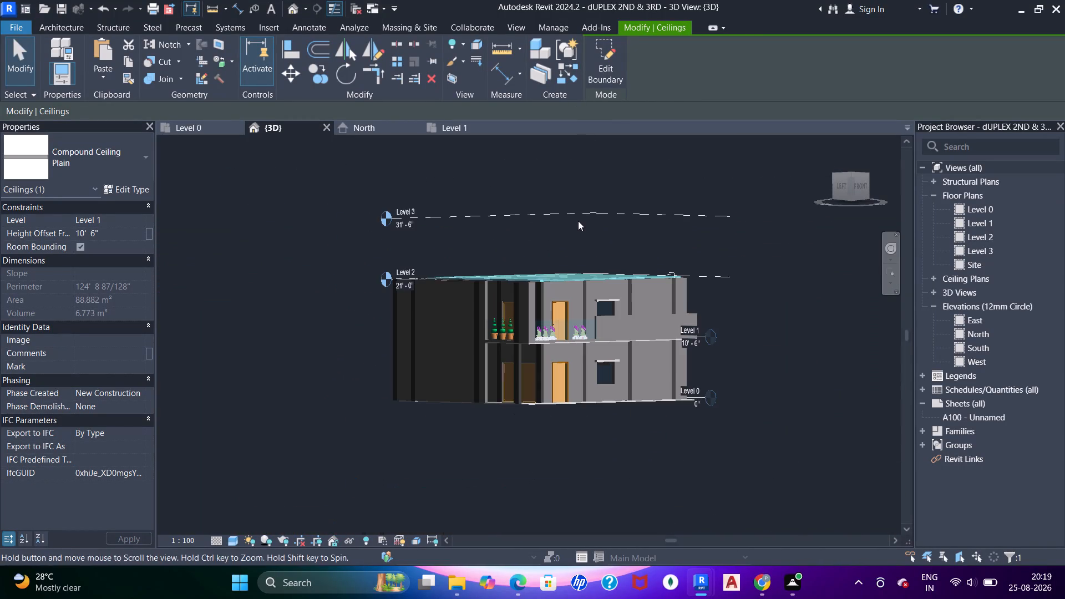
pyautogui.scroll(-1, 577, 221)
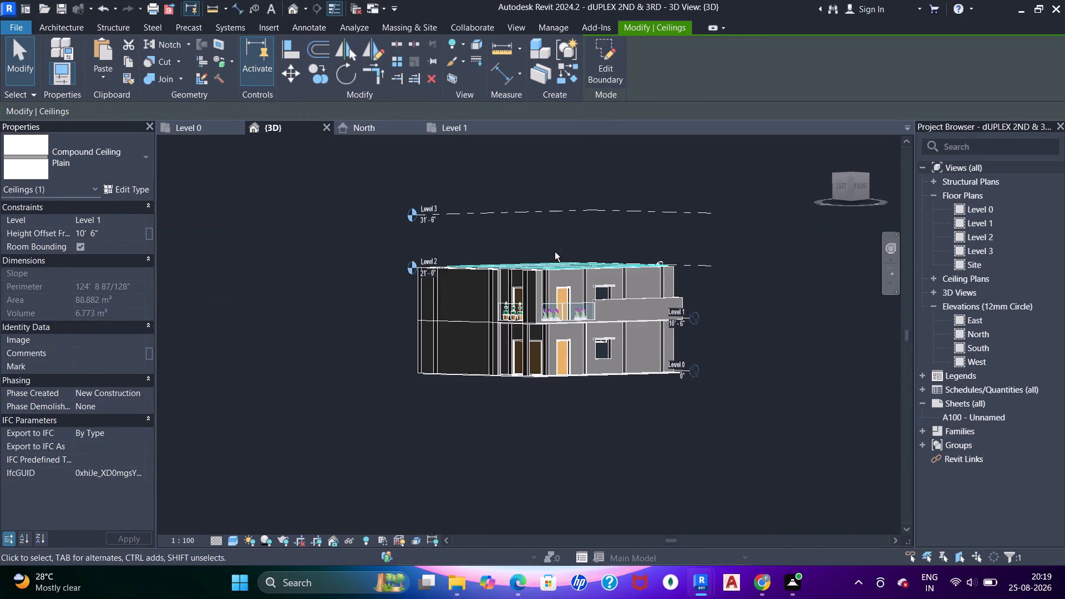
pyautogui.keyDown('shift'); pyautogui.moveTo(555, 252); pyautogui.dragTo(550, 357, button='middle'); pyautogui.keyUp('shift')
pyautogui.scroll(12, 522, 286)
pyautogui.moveTo(597, 308); pyautogui.dragTo(518, 341, button='middle')
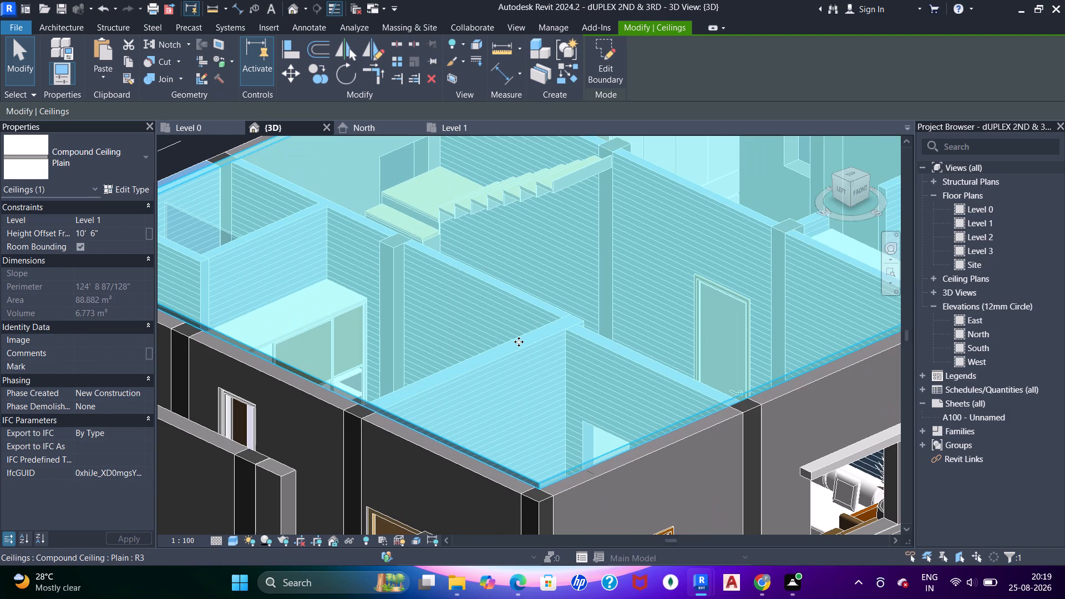
pyautogui.press('Escape')
pyautogui.scroll(-4, 470, 315)
pyautogui.moveTo(468, 319); pyautogui.dragTo(481, 286, button='middle')
pyautogui.scroll(2, 468, 306)
pyautogui.doubleClick(461, 319)
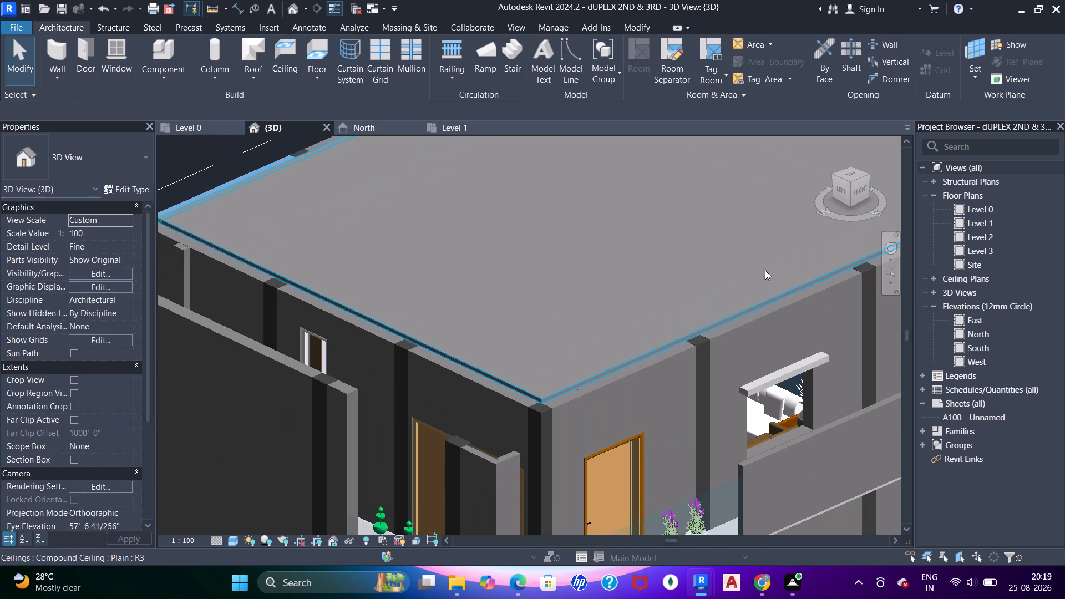
# Align the ceiling's left boundary line with the outer face of the left side wall and finish the sketch.
pyautogui.scroll(9, 396, 342)
pyautogui.scroll(-14, 386, 322)
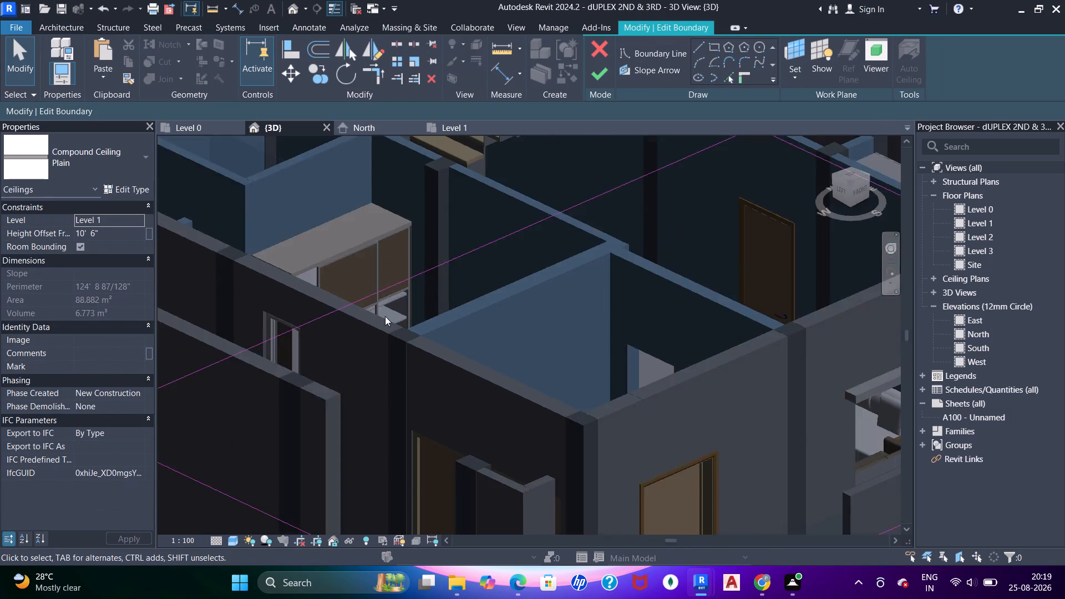
pyautogui.moveTo(390, 322); pyautogui.dragTo(445, 264, button='middle')
pyautogui.scroll(5, 404, 293)
pyautogui.scroll(-7, 412, 280)
pyautogui.keyDown('shift'); pyautogui.moveTo(443, 251); pyautogui.dragTo(431, 471, button='middle'); pyautogui.keyUp('shift')
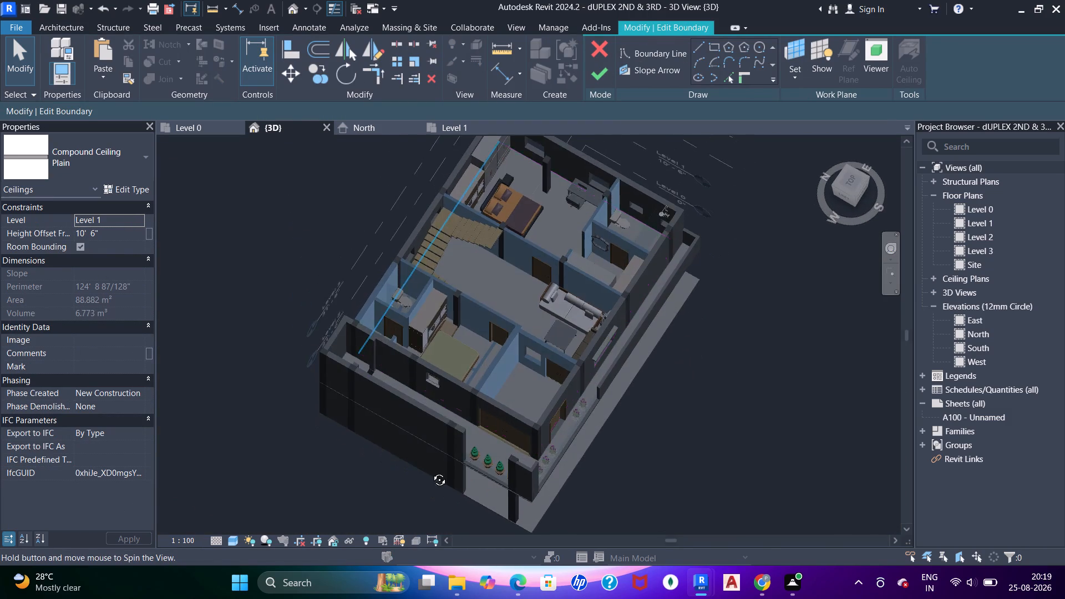
pyautogui.keyDown('shift'); pyautogui.moveTo(431, 471); pyautogui.dragTo(388, 458, button='middle'); pyautogui.keyUp('shift')
pyautogui.scroll(12, 387, 328)
pyautogui.moveTo(405, 322); pyautogui.dragTo(430, 273, button='middle')
pyautogui.press('a')
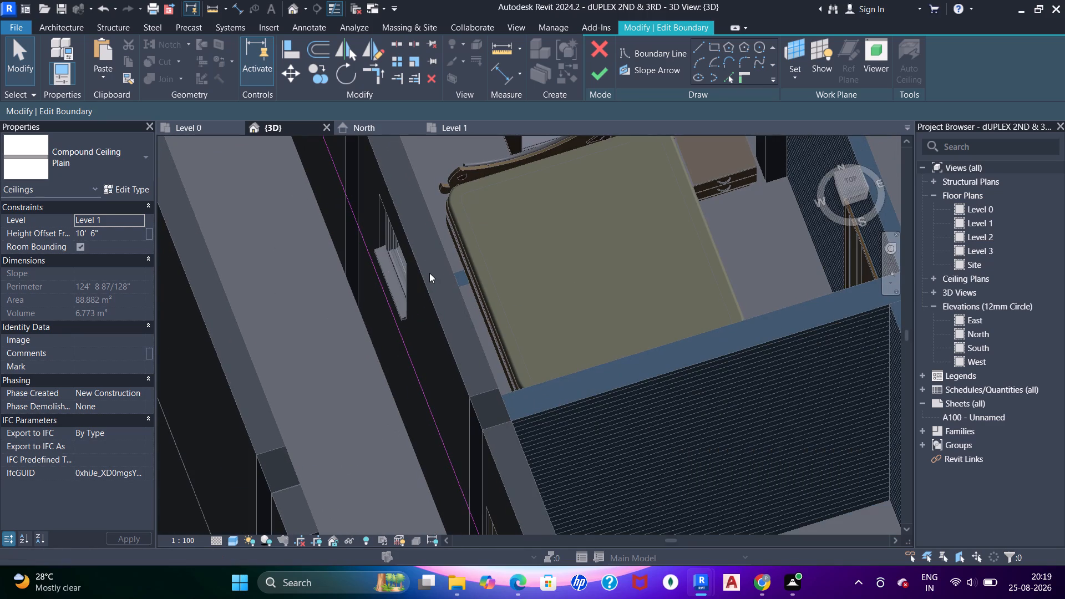
pyautogui.press('a')
pyautogui.press('a')
pyautogui.click(422, 276)
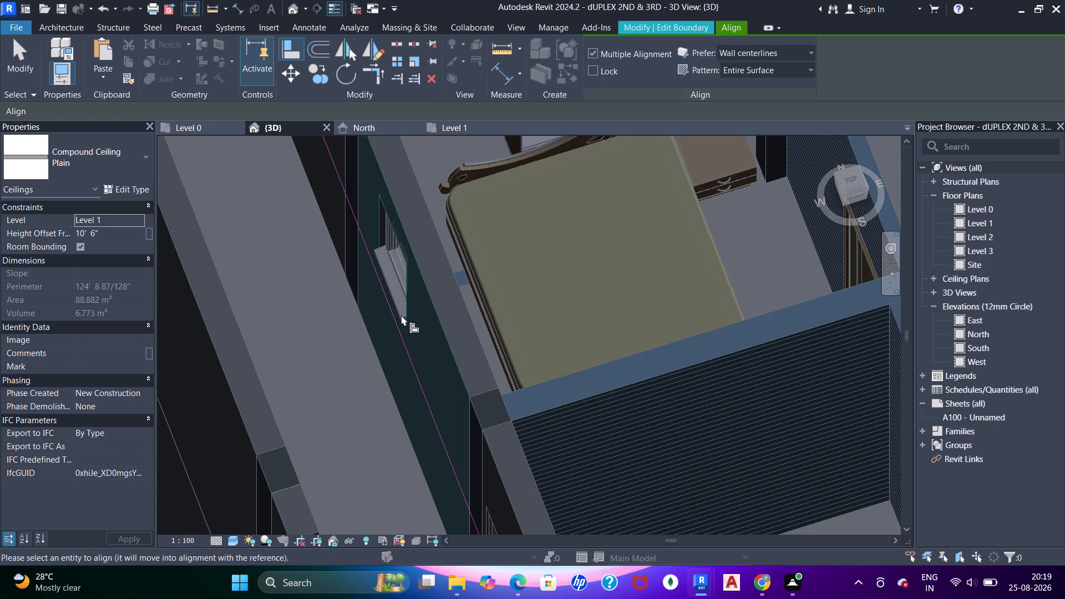
pyautogui.click(397, 324)
pyautogui.scroll(-7, 404, 322)
pyautogui.keyDown('shift'); pyautogui.moveTo(449, 344); pyautogui.dragTo(428, 308, button='middle'); pyautogui.keyUp('shift')
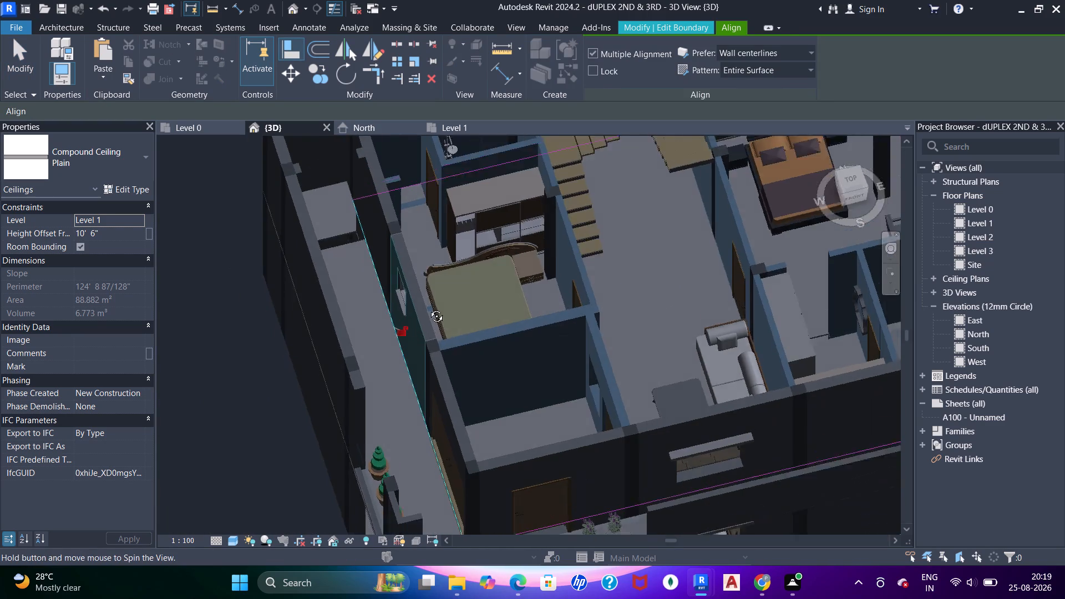
pyautogui.keyDown('shift'); pyautogui.moveTo(428, 308); pyautogui.dragTo(444, 293, button='middle'); pyautogui.keyUp('shift')
pyautogui.press('Escape')
pyautogui.press('Escape')
pyautogui.scroll(-4, 608, 251)
pyautogui.click(592, 81)
# Reopen the ceiling's boundary sketch and align its front boundary line with the outer face of the front wall.
pyautogui.moveTo(733, 292); pyautogui.dragTo(594, 372, button='middle')
pyautogui.scroll(3, 514, 405)
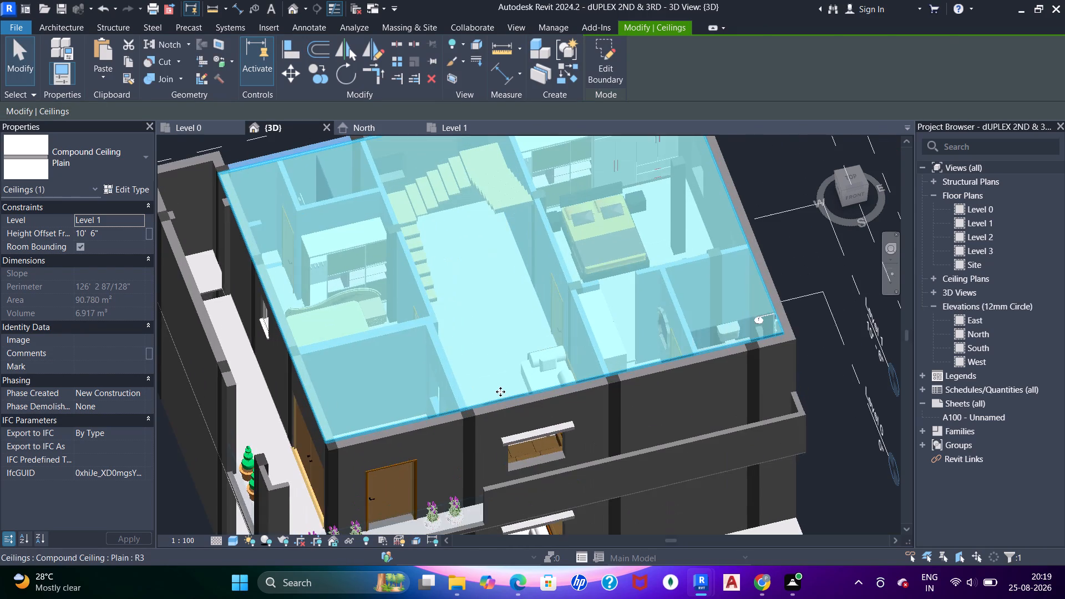
pyautogui.doubleClick(500, 392)
pyautogui.moveTo(506, 415); pyautogui.dragTo(536, 299, button='middle')
pyautogui.scroll(1, 530, 313)
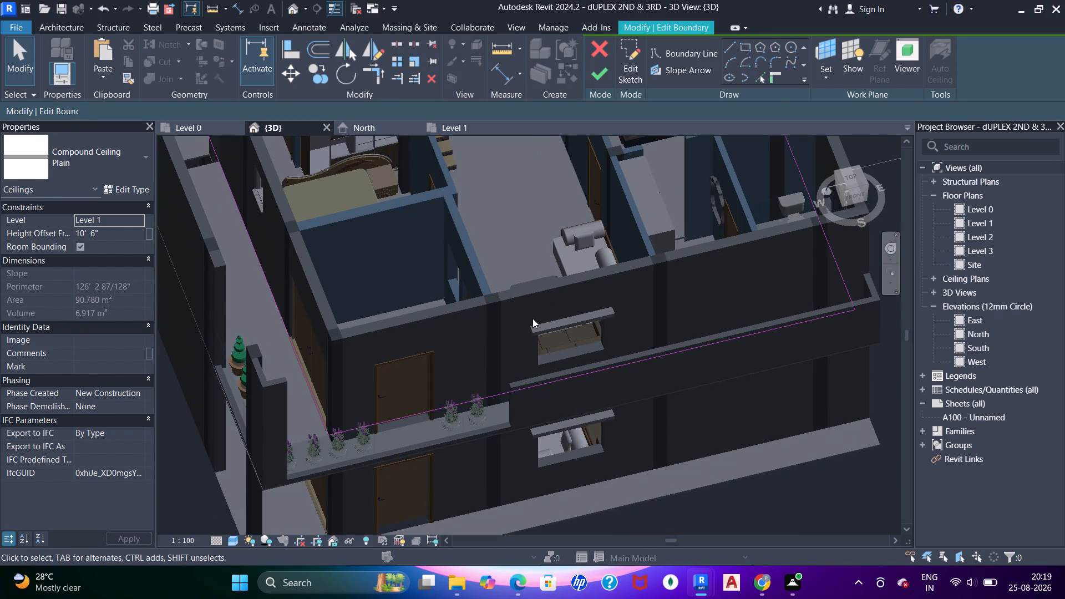
pyautogui.keyDown('shift'); pyautogui.middleClick(529, 327); pyautogui.keyUp('shift')
pyautogui.press('a')
pyautogui.press('a')
pyautogui.press('a')
pyautogui.press('a')
pyautogui.click(549, 304)
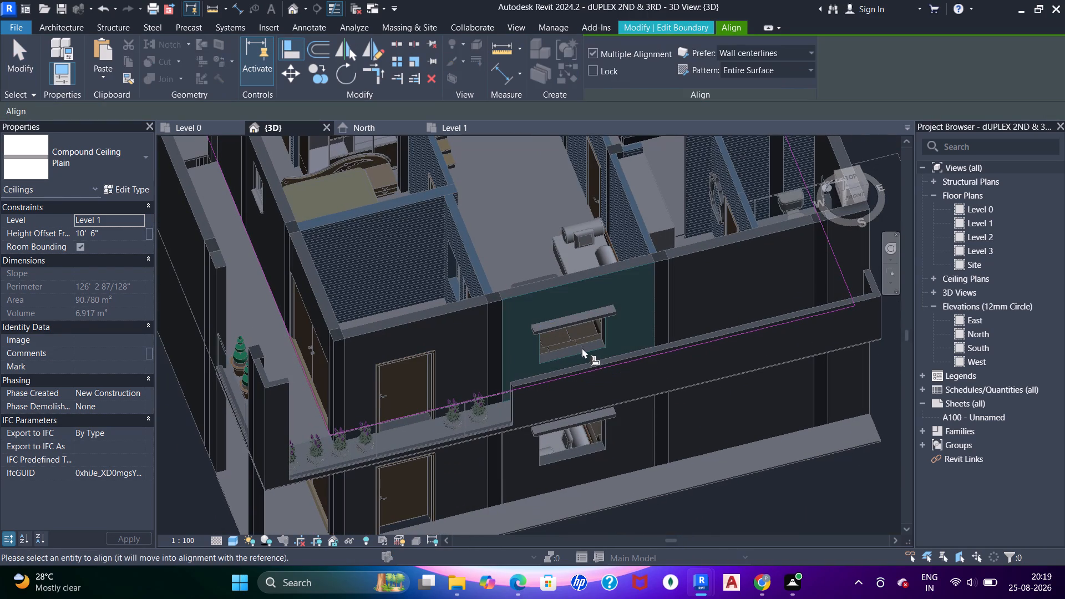
pyautogui.click(586, 366)
# Align the ceiling's right boundary line with the outer face of the right side wall.
pyautogui.scroll(-4, 610, 336)
pyautogui.moveTo(670, 331); pyautogui.dragTo(580, 332, button='middle')
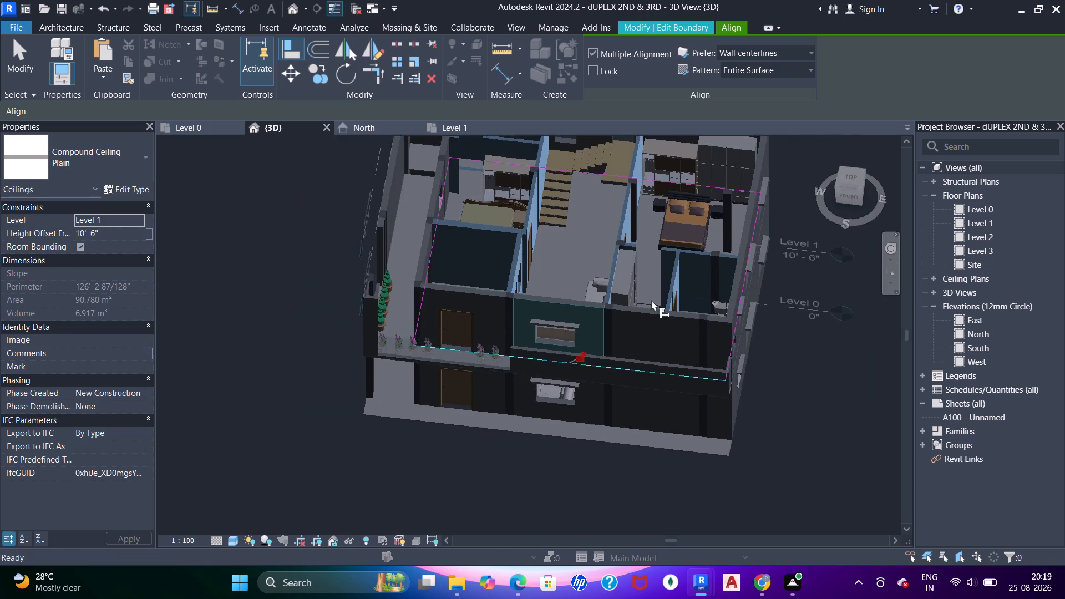
pyautogui.keyDown('shift'); pyautogui.moveTo(651, 299); pyautogui.dragTo(603, 283, button='middle'); pyautogui.keyUp('shift')
pyautogui.scroll(6, 693, 280)
pyautogui.moveTo(797, 353); pyautogui.dragTo(652, 312, button='middle')
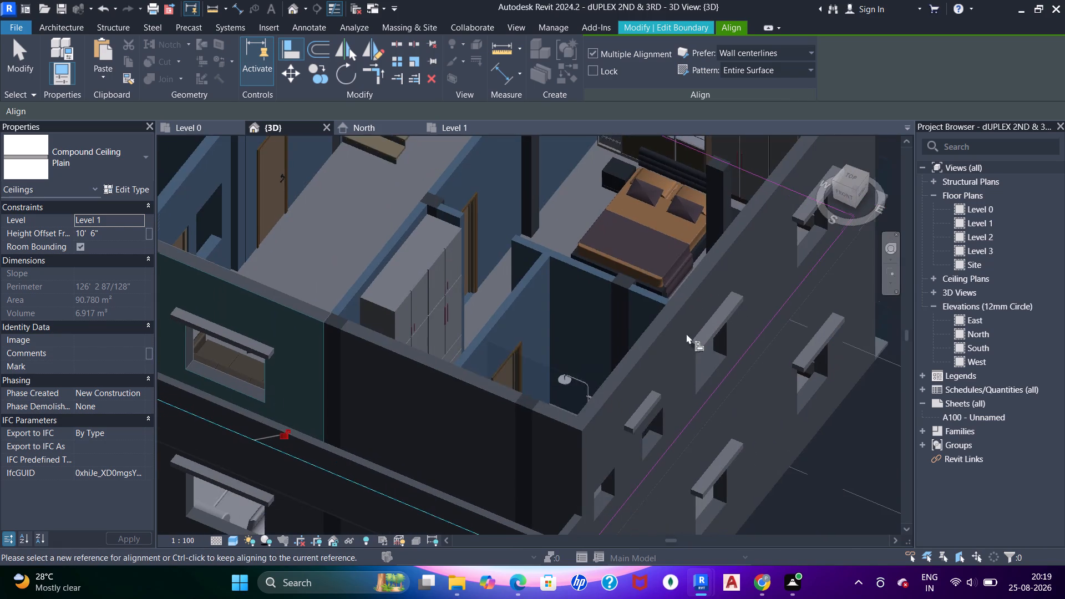
pyautogui.moveTo(703, 347); pyautogui.dragTo(680, 308, button='middle')
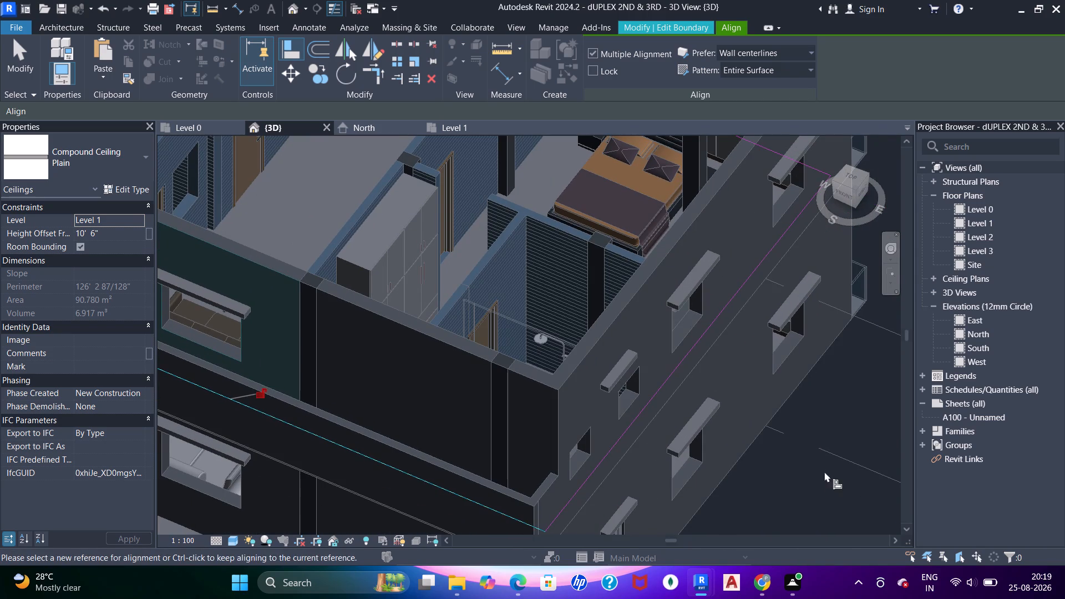
pyautogui.moveTo(824, 475); pyautogui.dragTo(814, 472)
pyautogui.click(620, 317)
pyautogui.click(682, 354)
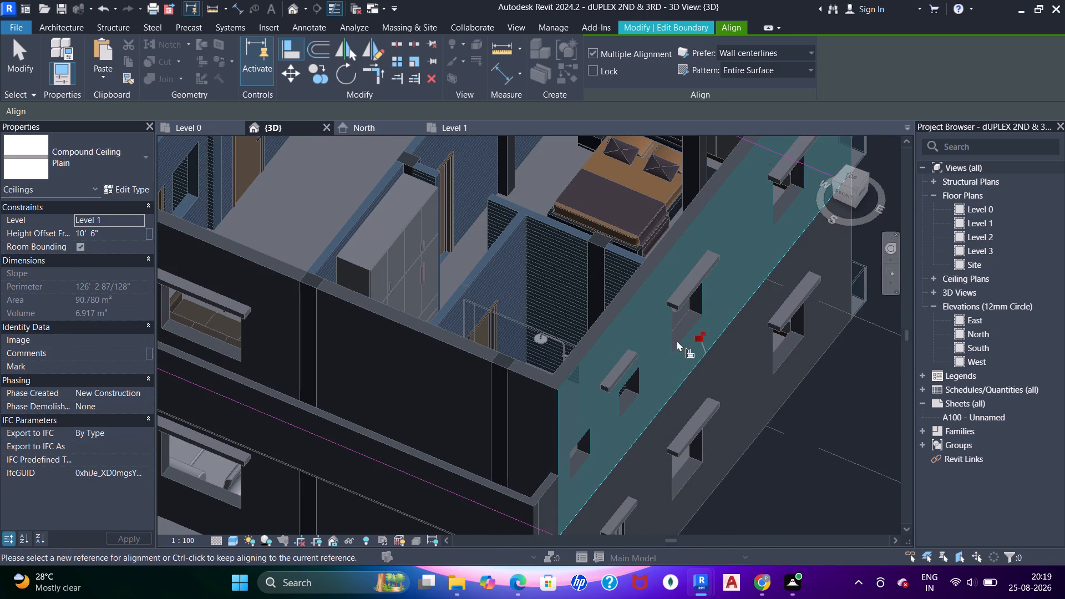
# Align the ceiling's rear boundary line with the outer face of the rear wall and finish the sketch.
pyautogui.scroll(-7, 677, 341)
pyautogui.keyDown('shift'); pyautogui.moveTo(693, 339); pyautogui.dragTo(548, 358, button='middle'); pyautogui.keyUp('shift')
pyautogui.scroll(5, 786, 300)
pyautogui.moveTo(763, 296); pyautogui.dragTo(544, 308, button='middle')
pyautogui.scroll(5, 637, 299)
pyautogui.click(704, 311)
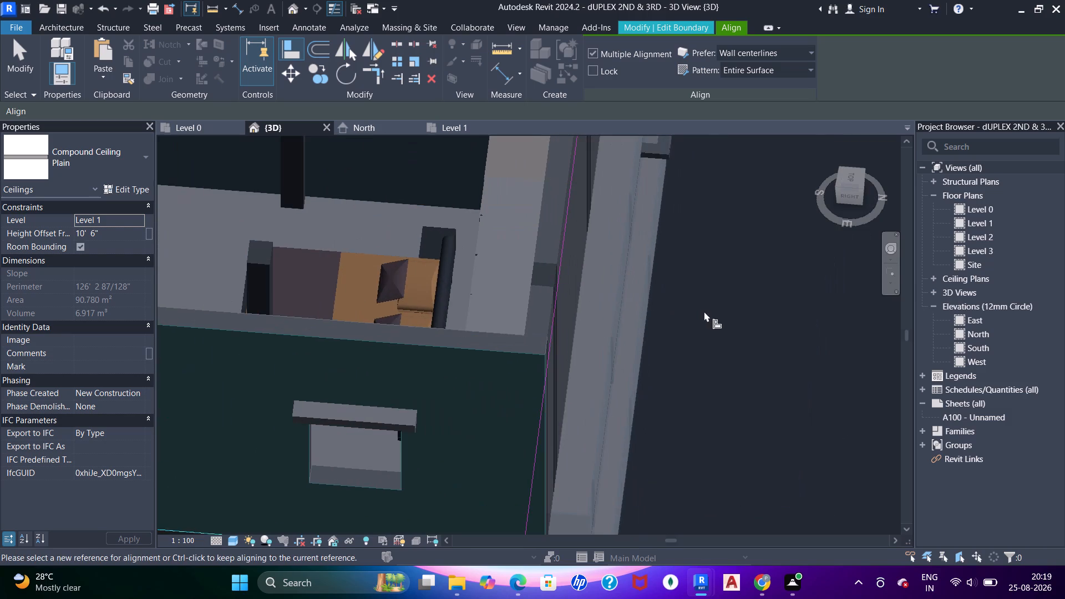
pyautogui.scroll(6, 541, 282)
pyautogui.click(597, 276)
pyautogui.click(581, 253)
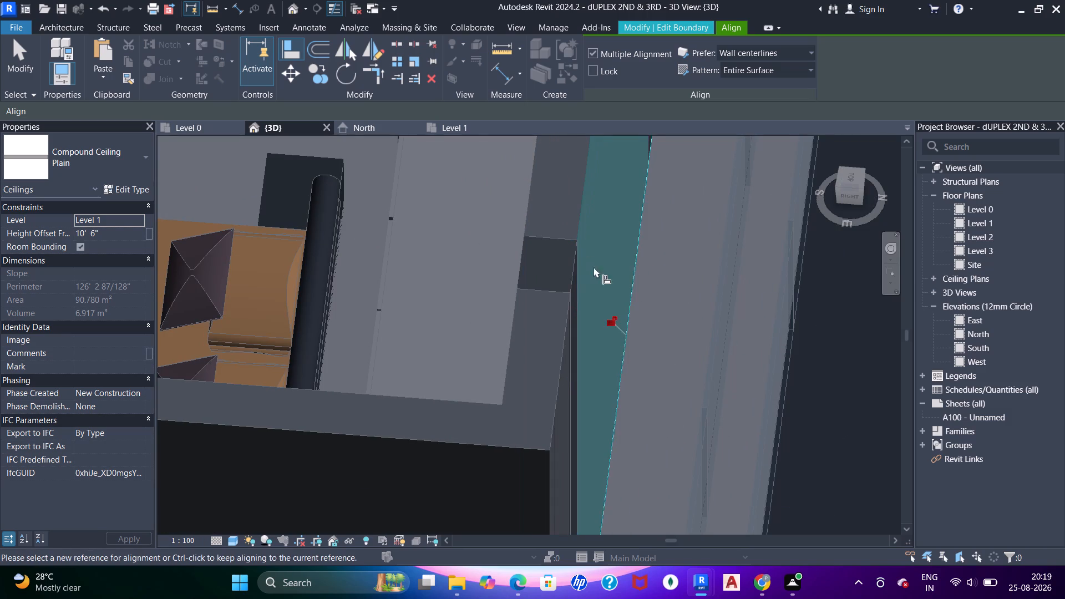
pyautogui.scroll(-13, 556, 245)
pyautogui.press('Escape')
pyautogui.press('Escape')
pyautogui.press('Escape')
pyautogui.press('Escape')
pyautogui.press('Escape')
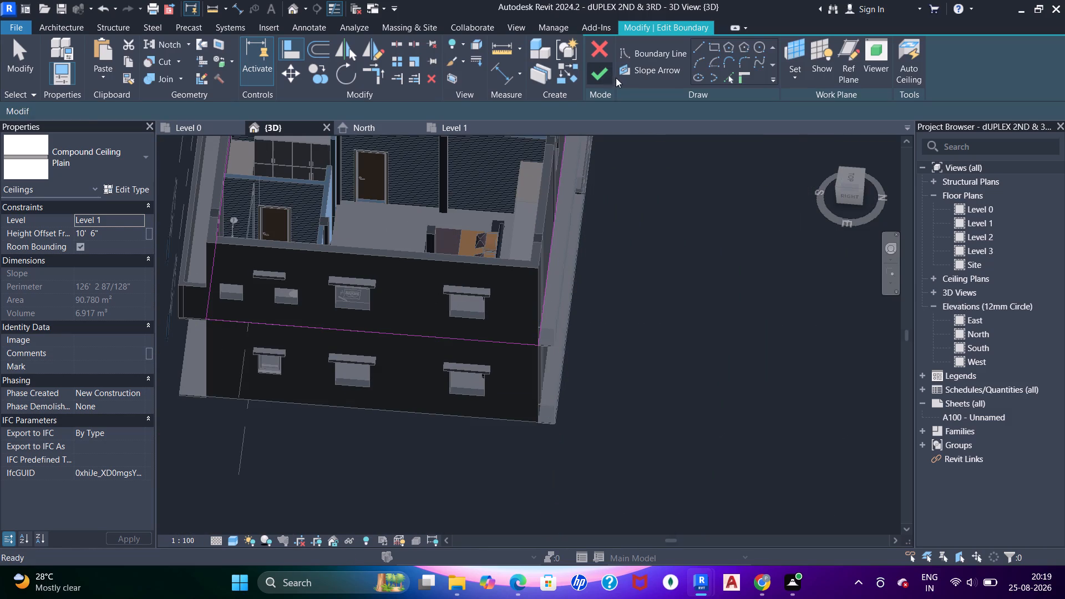
pyautogui.click(594, 75)
# Inspect the ceiling's fit on the upper walls and the front balcony side in 3D.
pyautogui.keyDown('shift'); pyautogui.moveTo(371, 311); pyautogui.dragTo(623, 261, button='middle'); pyautogui.keyUp('shift')
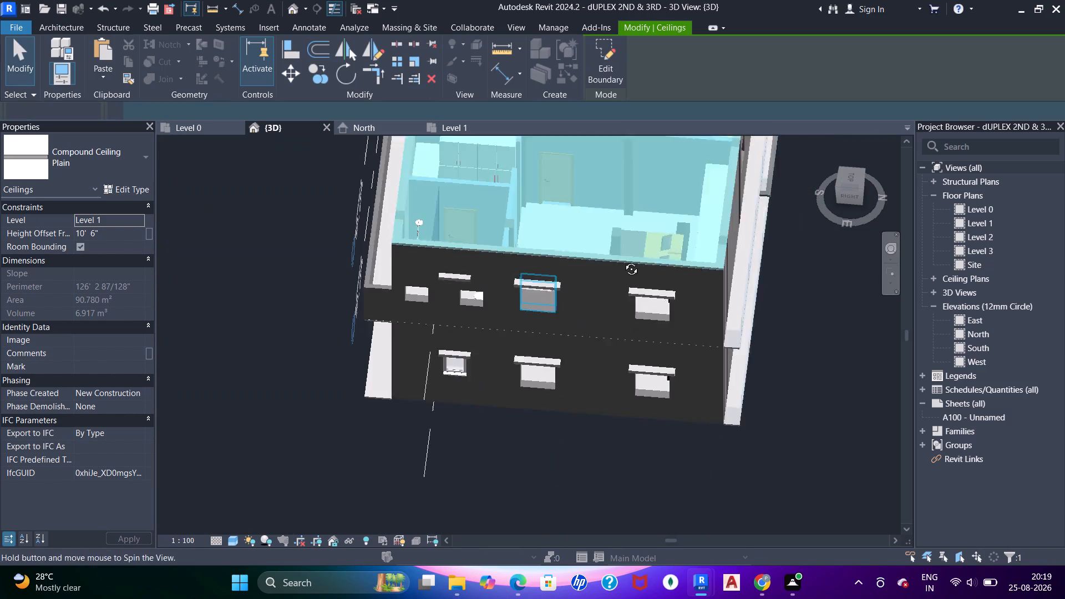
pyautogui.keyDown('shift'); pyautogui.moveTo(623, 261); pyautogui.dragTo(625, 248, button='middle'); pyautogui.keyUp('shift')
pyautogui.keyDown('shift'); pyautogui.moveTo(501, 267); pyautogui.dragTo(737, 251, button='middle'); pyautogui.keyUp('shift')
pyautogui.press('Escape')
pyautogui.press('Escape')
pyautogui.moveTo(589, 228); pyautogui.dragTo(550, 369, button='middle')
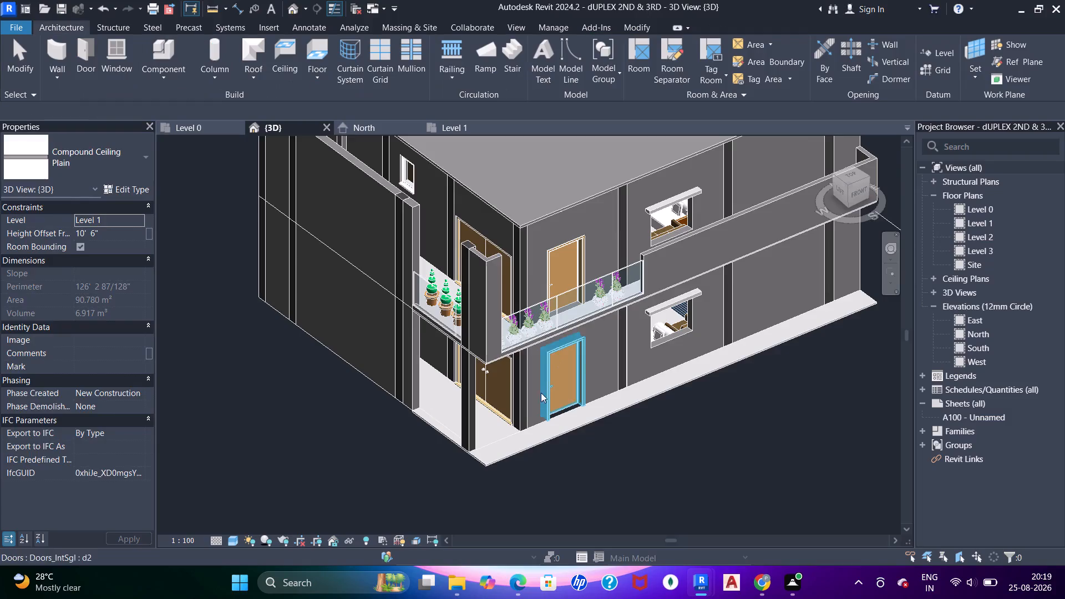
pyautogui.moveTo(574, 225); pyautogui.dragTo(523, 369, button='middle')
pyautogui.scroll(6, 520, 363)
pyautogui.scroll(-6, 516, 351)
pyautogui.moveTo(524, 361); pyautogui.dragTo(513, 240, button='middle')
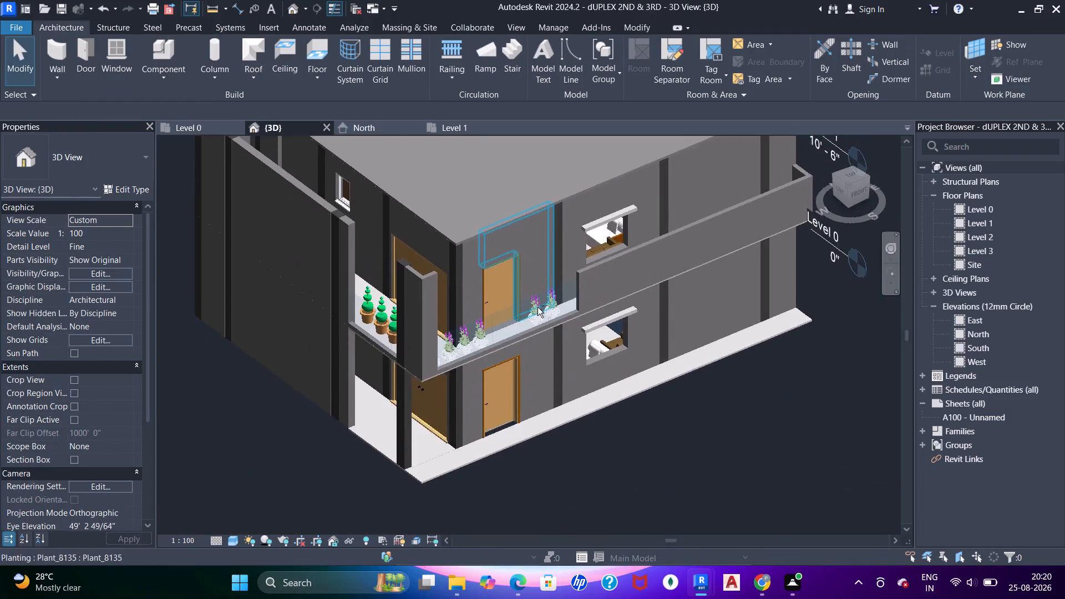
pyautogui.keyDown('shift'); pyautogui.moveTo(537, 307); pyautogui.dragTo(521, 283, button='middle'); pyautogui.keyUp('shift')
pyautogui.scroll(3, 522, 283)
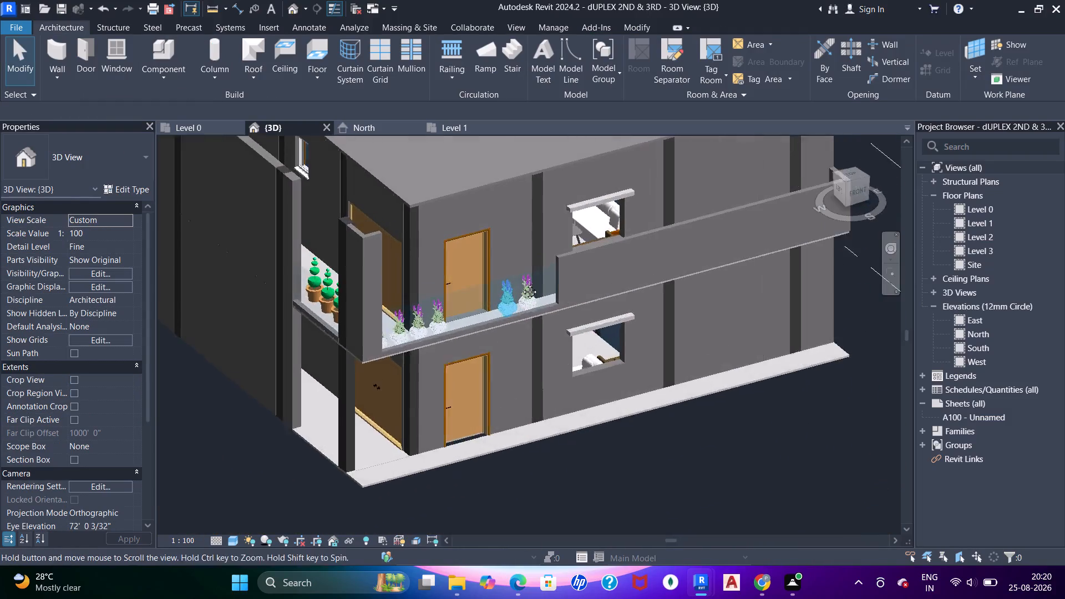
pyautogui.keyDown('shift'); pyautogui.moveTo(521, 283); pyautogui.dragTo(522, 283, button='middle'); pyautogui.keyUp('shift')
pyautogui.scroll(2, 521, 283)
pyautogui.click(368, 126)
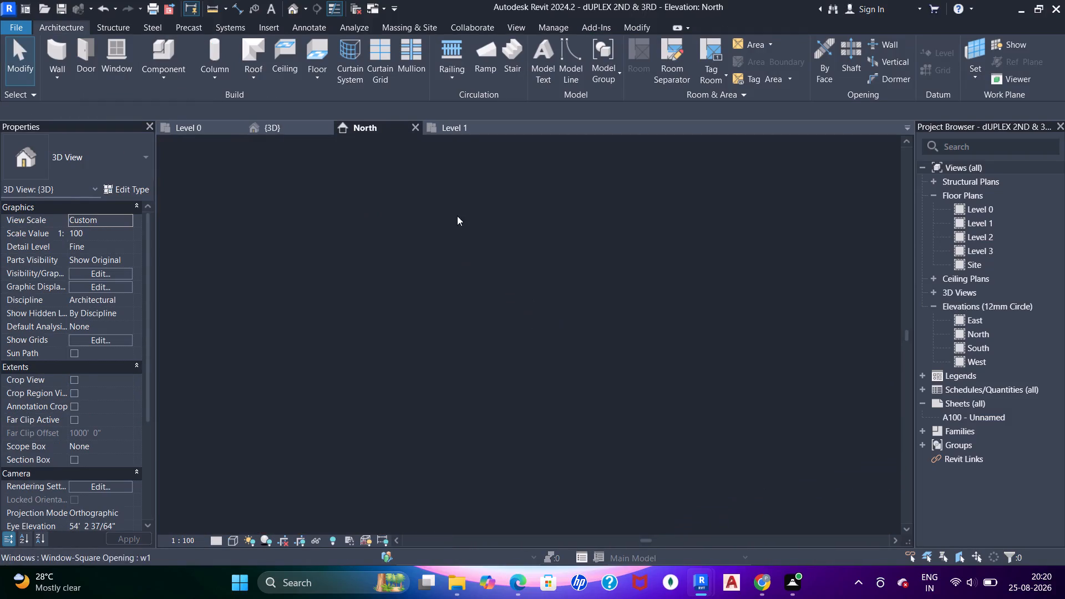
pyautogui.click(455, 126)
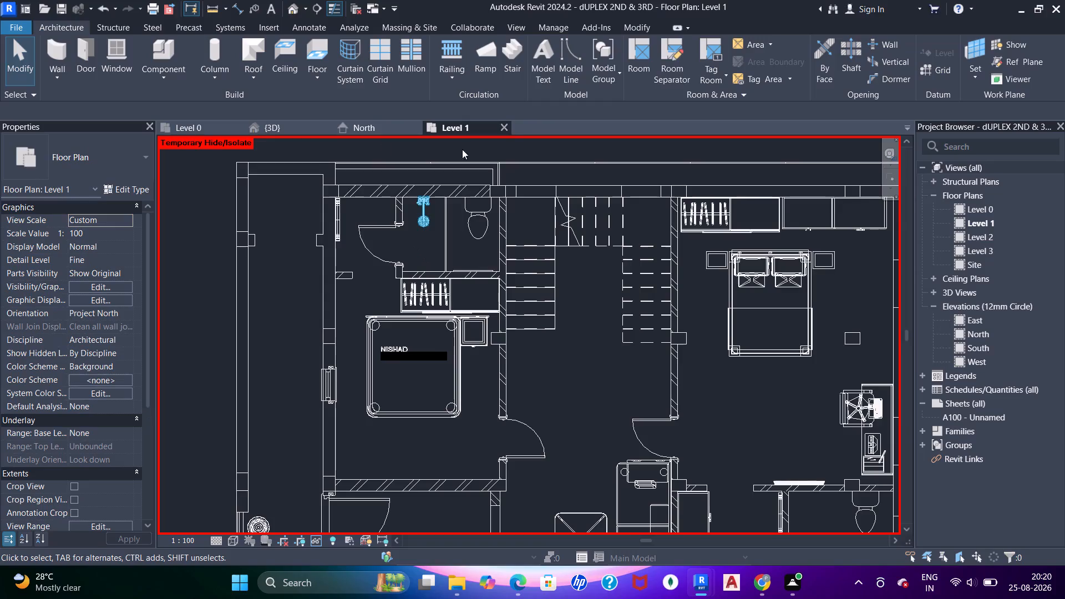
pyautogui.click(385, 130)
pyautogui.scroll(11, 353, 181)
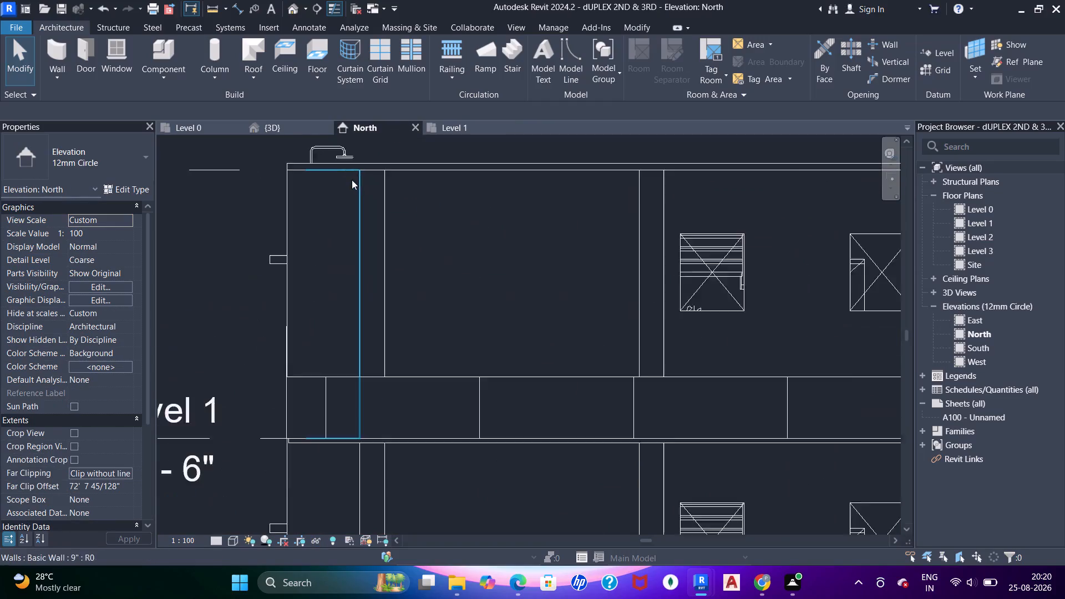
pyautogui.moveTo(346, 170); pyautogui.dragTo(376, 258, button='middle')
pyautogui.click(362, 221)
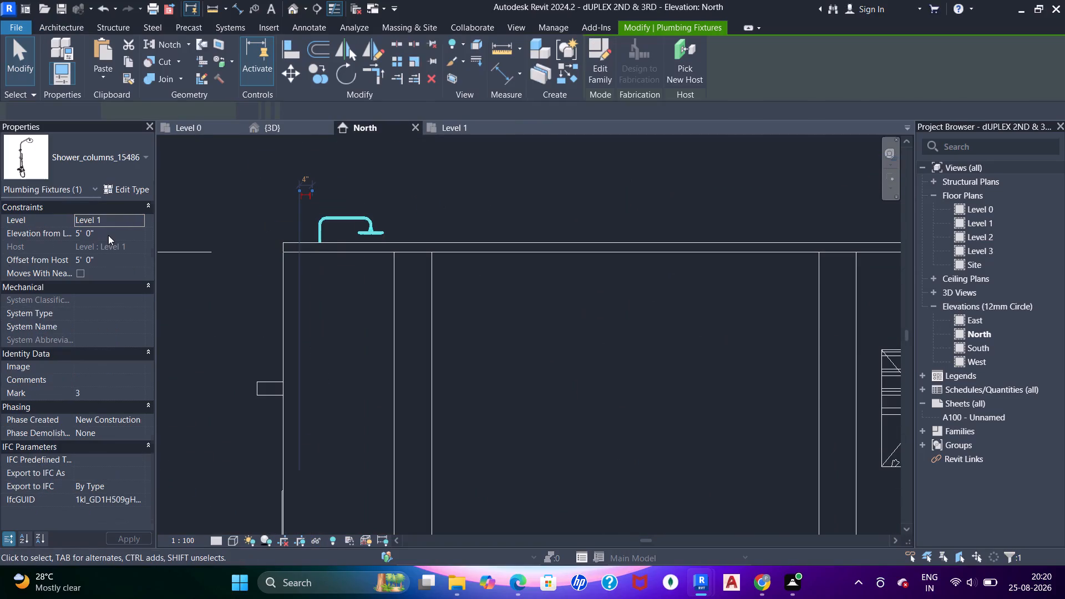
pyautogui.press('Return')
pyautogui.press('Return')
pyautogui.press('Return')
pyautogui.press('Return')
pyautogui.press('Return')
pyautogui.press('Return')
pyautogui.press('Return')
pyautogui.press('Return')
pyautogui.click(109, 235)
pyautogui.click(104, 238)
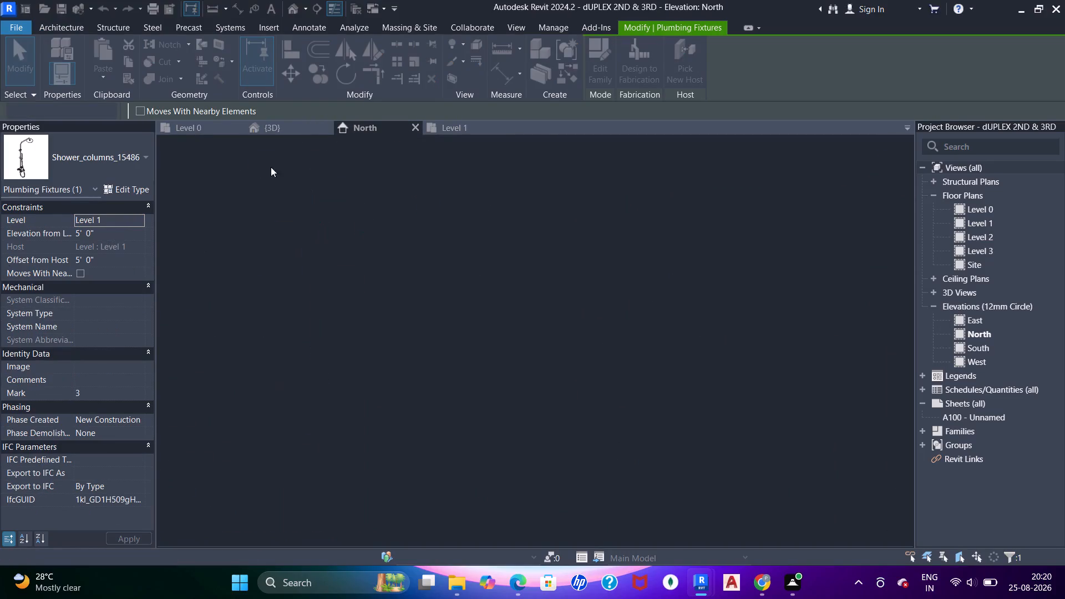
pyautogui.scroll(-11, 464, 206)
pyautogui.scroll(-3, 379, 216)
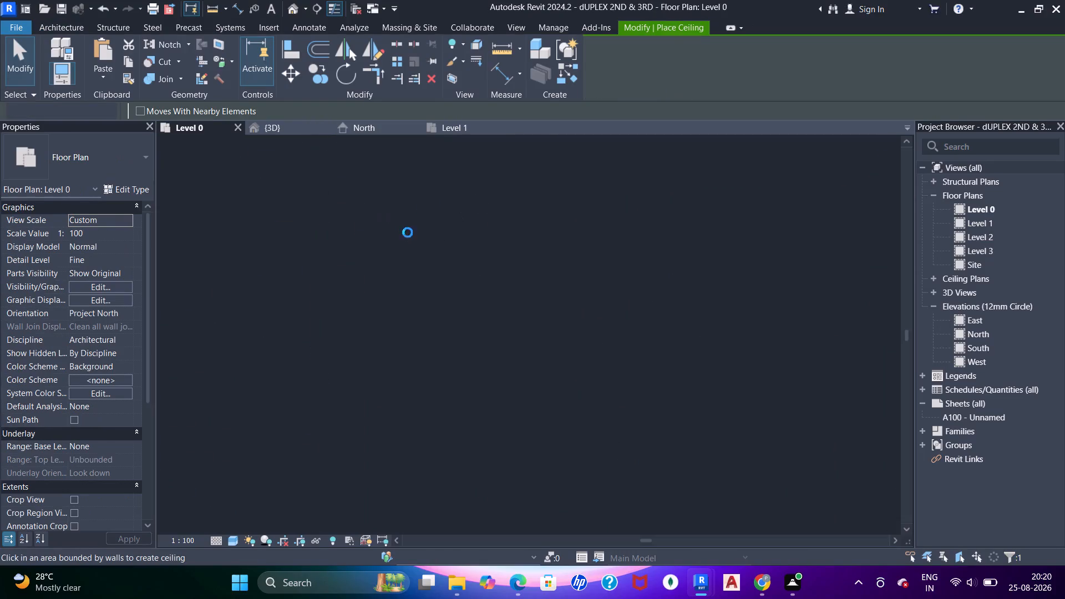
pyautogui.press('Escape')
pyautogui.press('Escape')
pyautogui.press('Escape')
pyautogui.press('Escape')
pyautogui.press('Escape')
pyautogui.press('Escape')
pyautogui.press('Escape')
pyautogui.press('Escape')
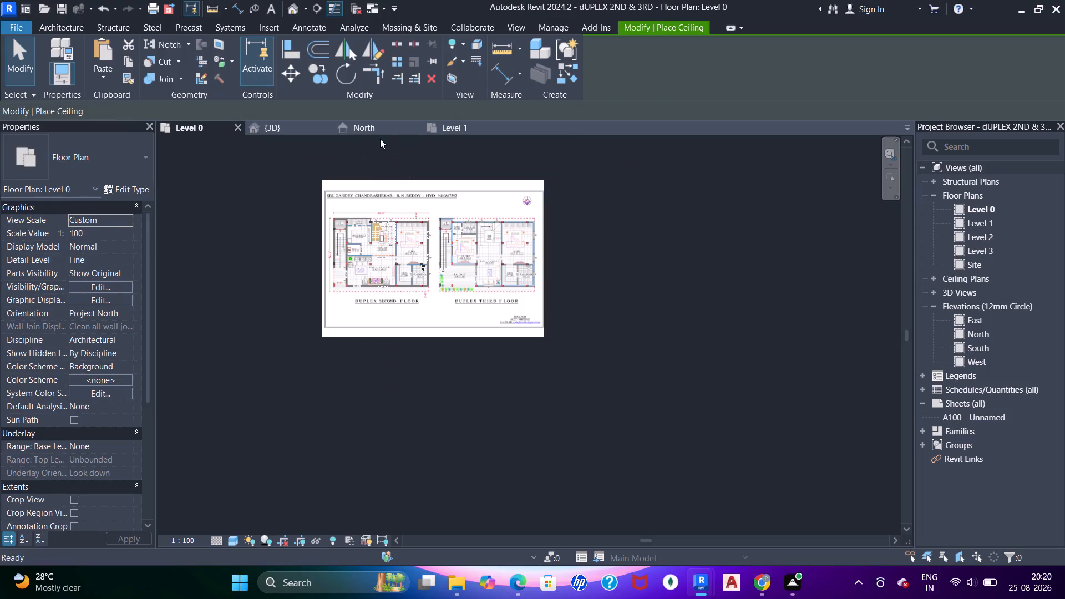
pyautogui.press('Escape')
# In the North elevation, set the elevation from level of the shower column protruding above the ceiling to 4'.
pyautogui.click(371, 132)
pyautogui.scroll(4, 410, 240)
pyautogui.click(350, 228)
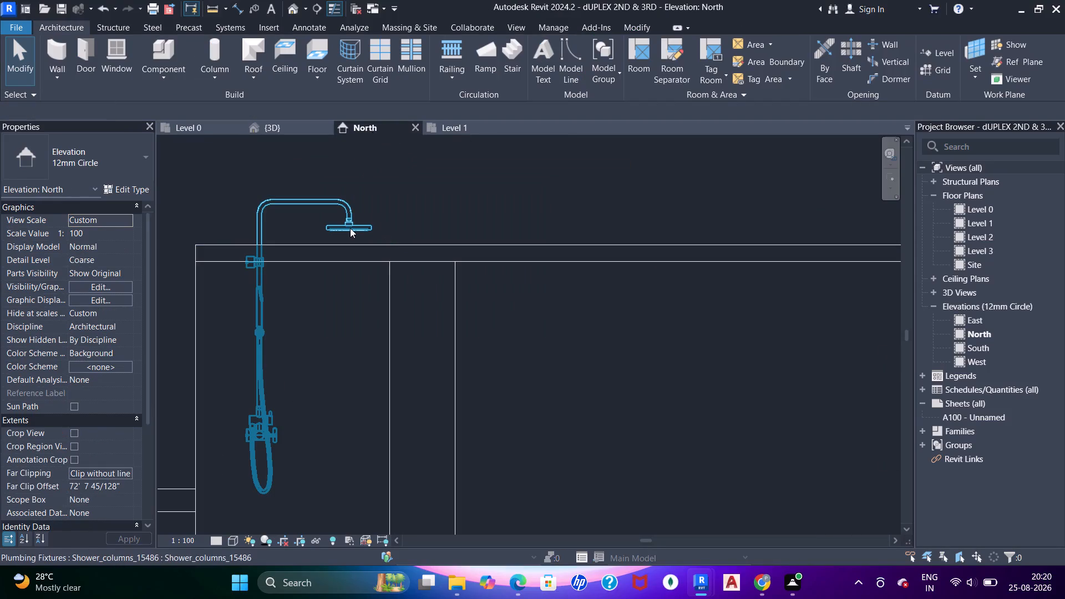
pyautogui.click(118, 234)
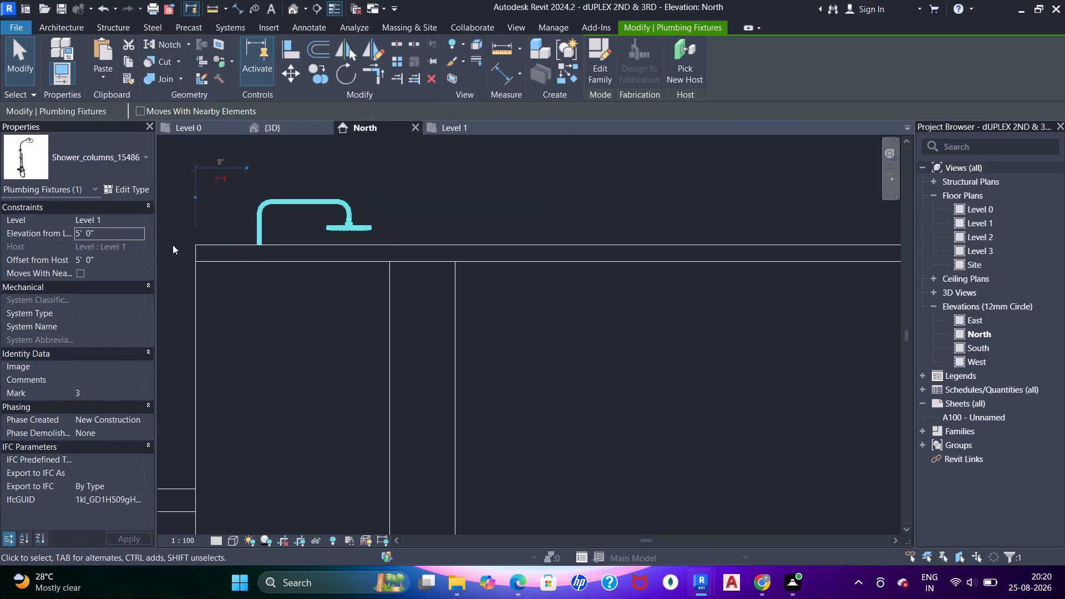
pyautogui.write("4'")
pyautogui.press('Return')
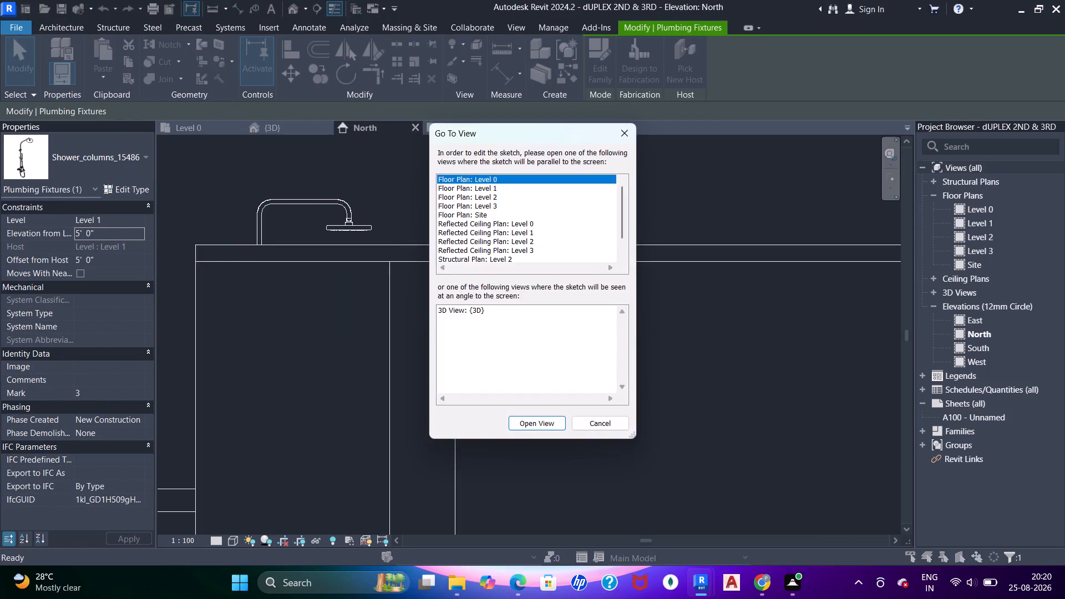
pyautogui.click(616, 138)
pyautogui.click(116, 231)
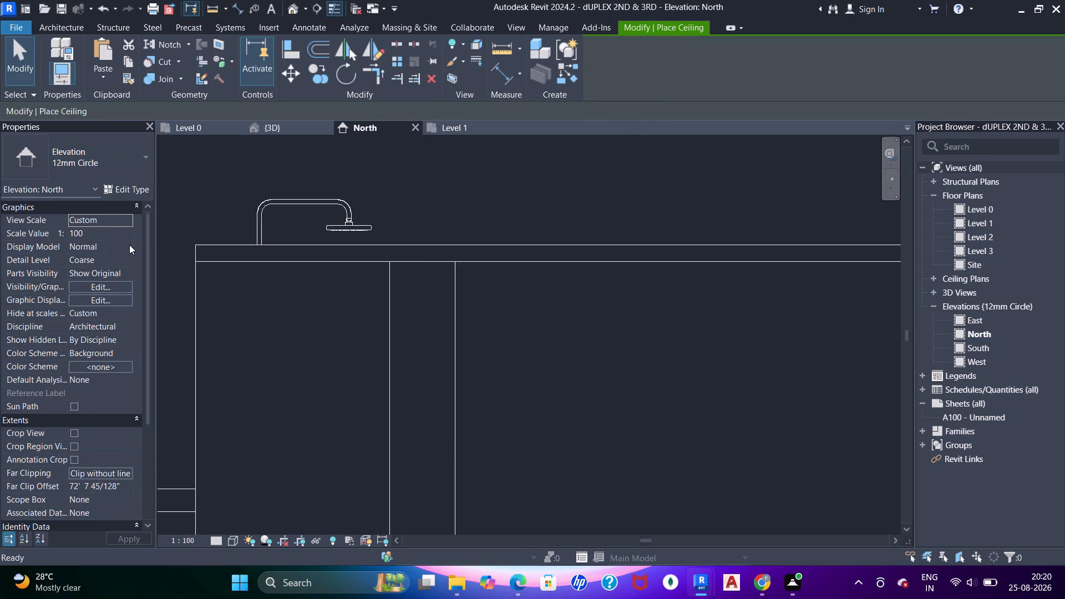
pyautogui.press('Escape')
pyautogui.click(316, 197)
pyautogui.click(109, 231)
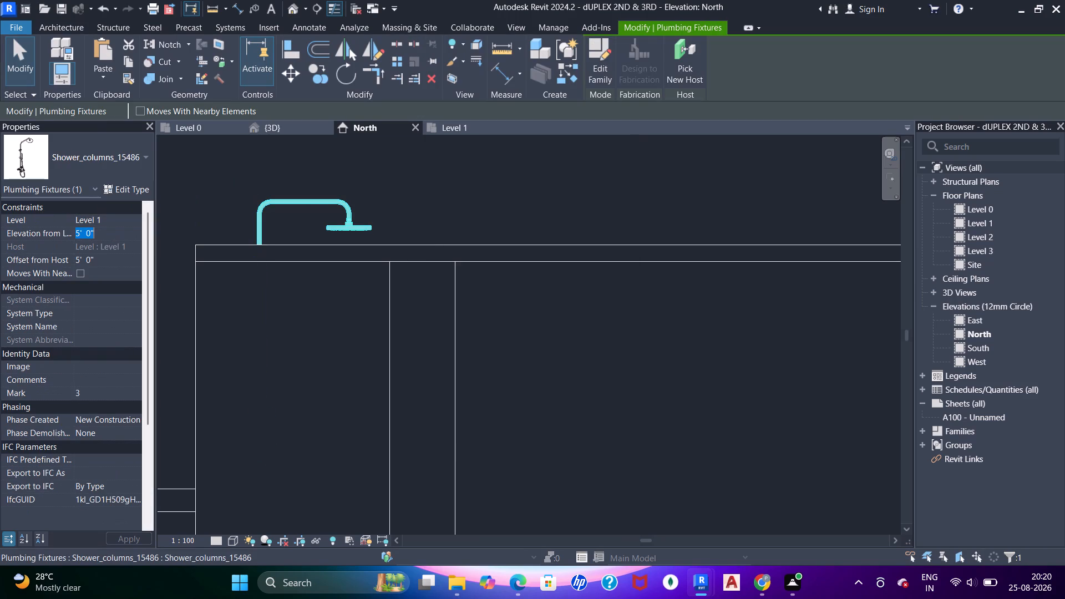
pyautogui.press('4')
pyautogui.press("'")
pyautogui.press('Return')
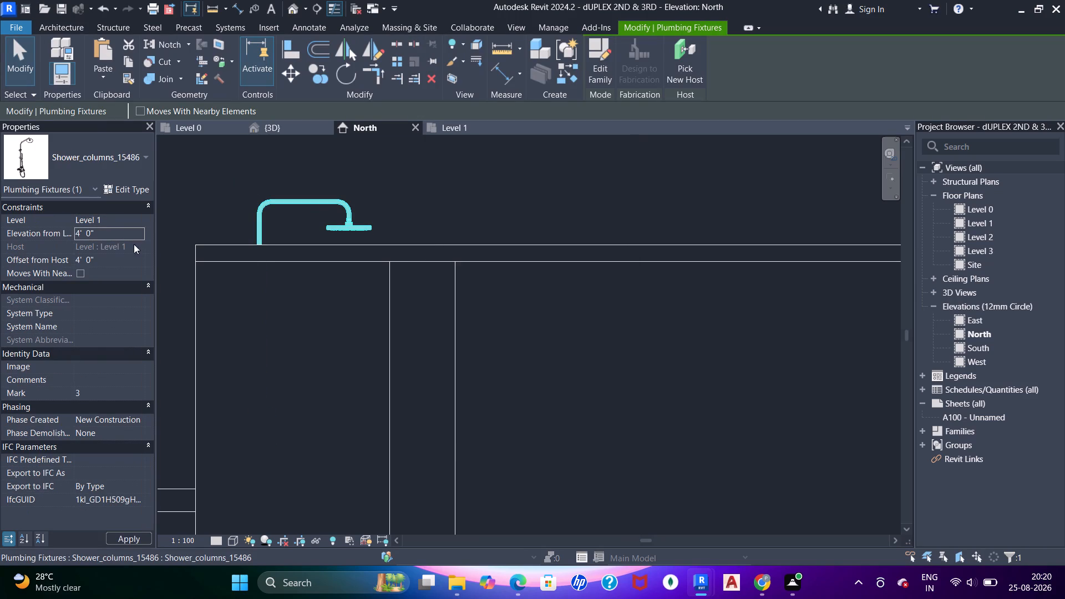
pyautogui.scroll(-6, 280, 267)
pyautogui.moveTo(328, 245); pyautogui.dragTo(328, 255, button='middle')
pyautogui.press('Escape')
pyautogui.press('Escape')
# Examine the roofline and both storeys in the North elevation for elements protruding above the ceiling.
pyautogui.scroll(-4, 362, 261)
pyautogui.moveTo(402, 240); pyautogui.dragTo(285, 256, button='middle')
pyautogui.scroll(-4, 377, 248)
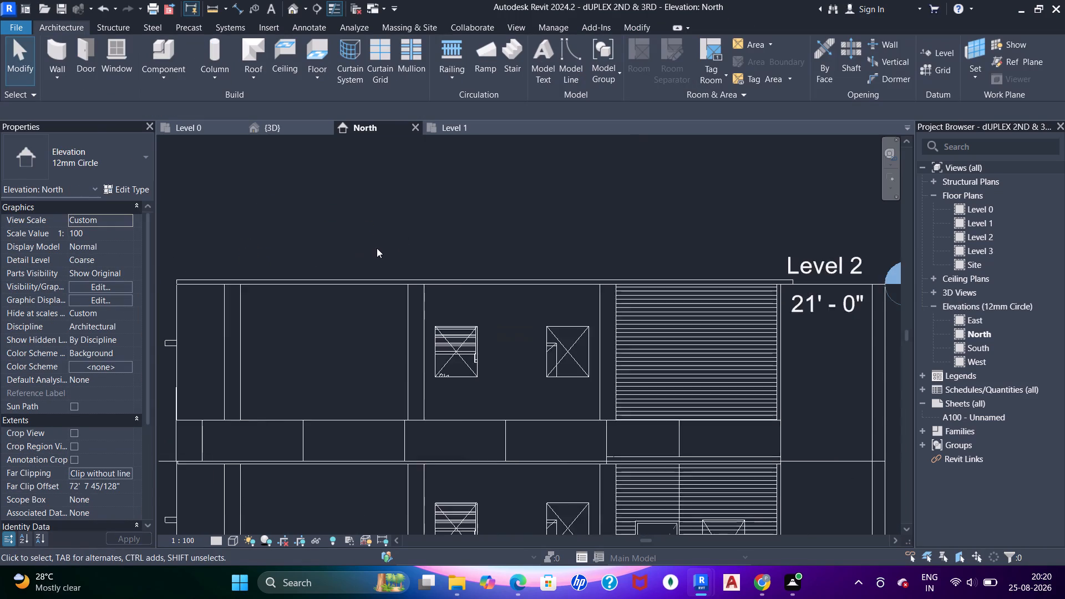
pyautogui.moveTo(377, 248); pyautogui.dragTo(387, 205, button='middle')
pyautogui.scroll(1, 576, 285)
pyautogui.click(576, 285)
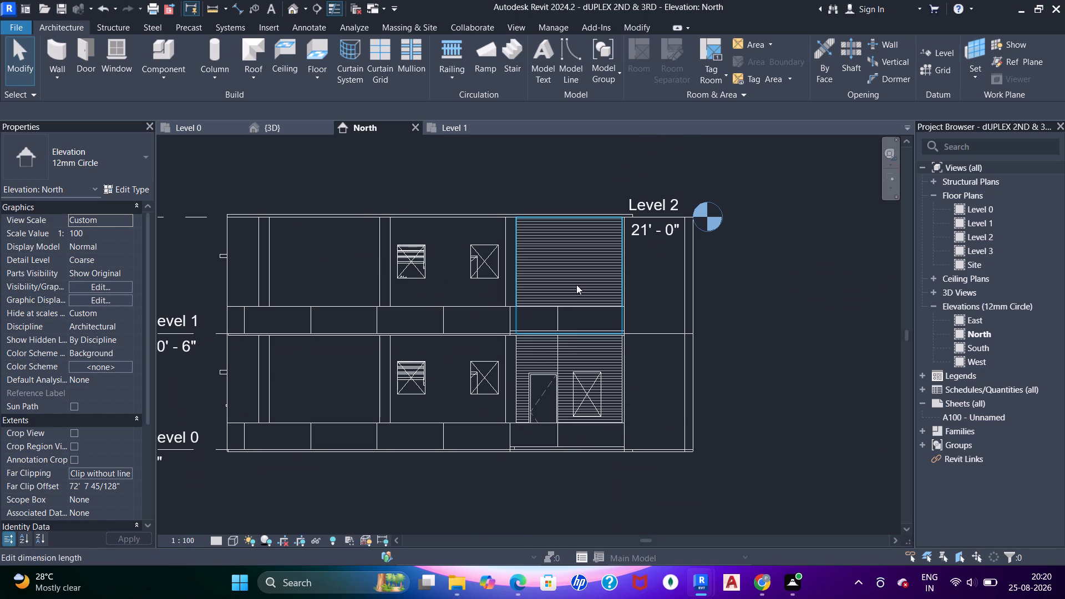
pyautogui.press('Escape')
pyautogui.press('Escape')
pyautogui.press('Escape')
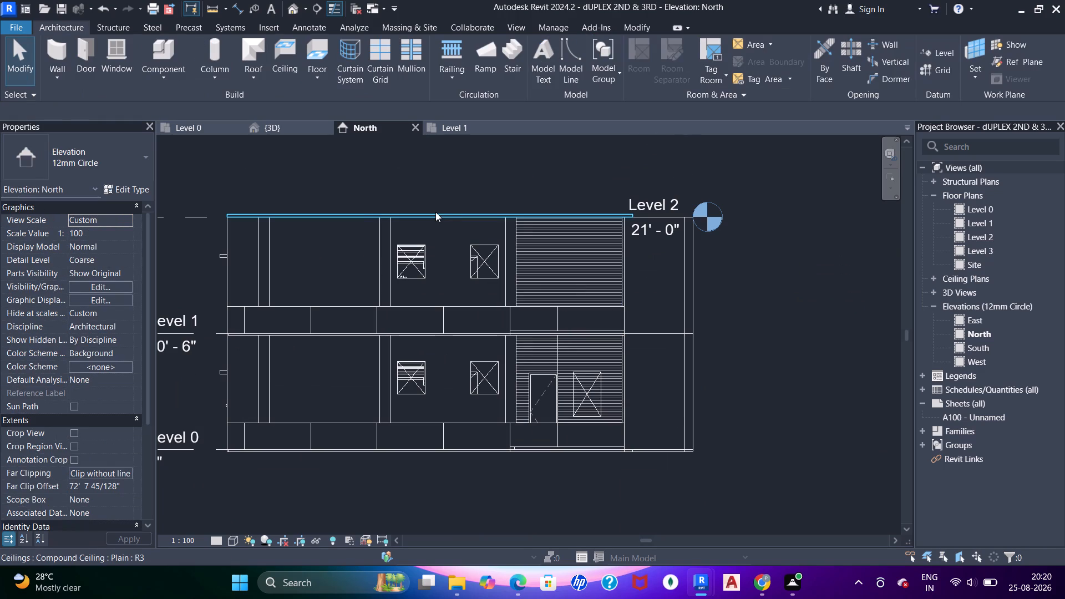
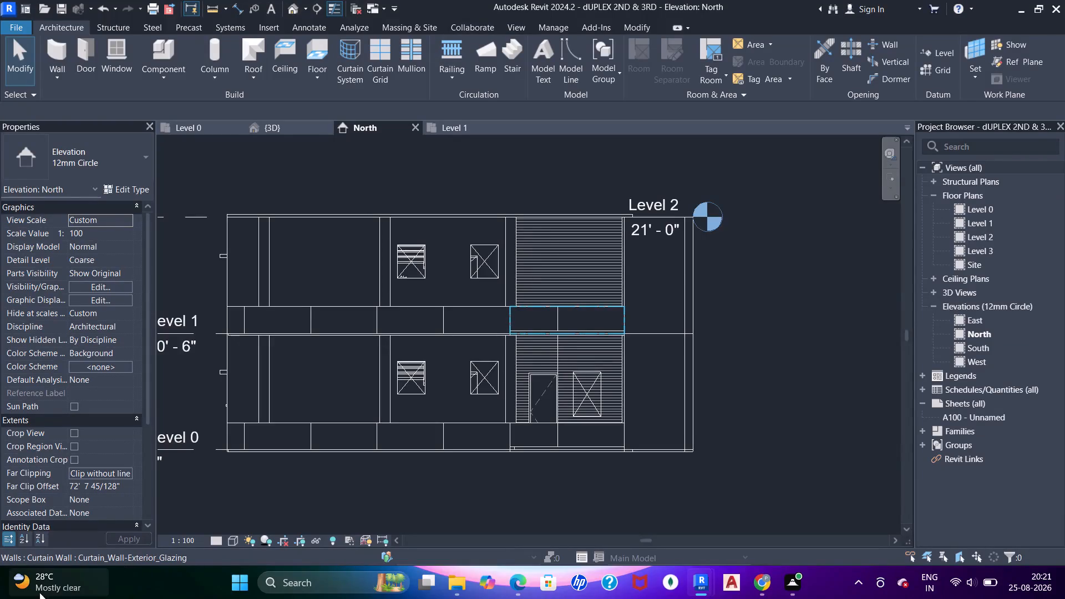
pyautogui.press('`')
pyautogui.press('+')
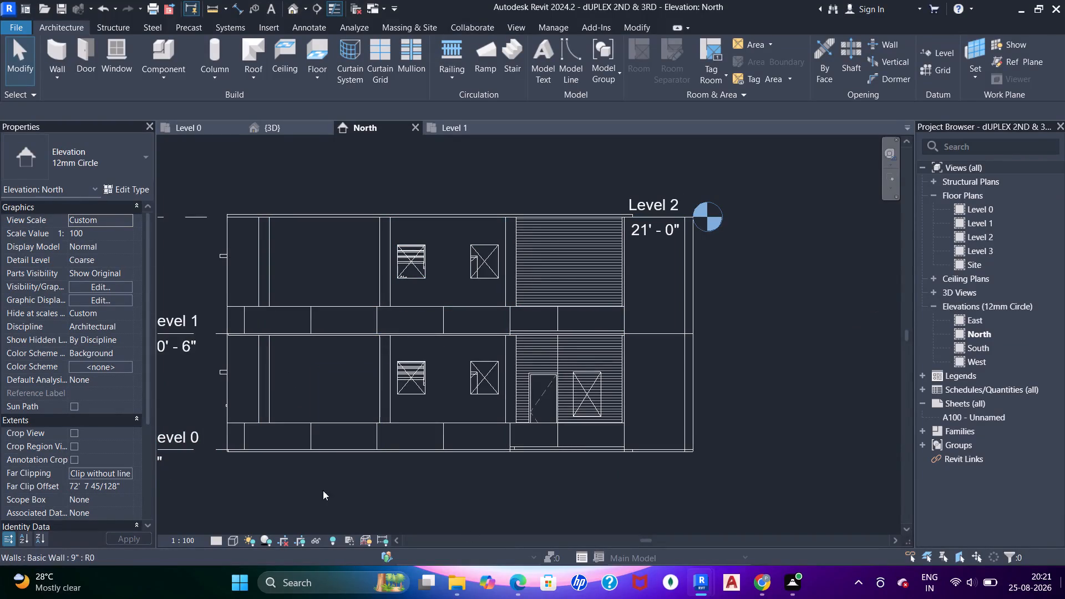
# In the Level 1 plan, select the two west wall segments, three rear wall segments and the east wall, and copy them to the clipboard.
pyautogui.moveTo(428, 130); pyautogui.dragTo(433, 130)
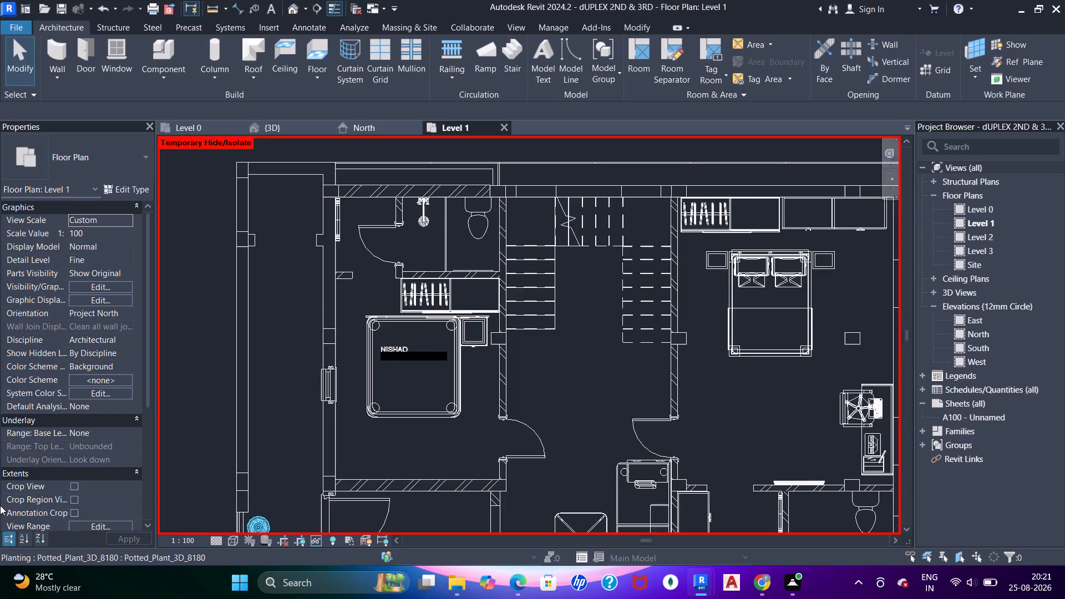
pyautogui.scroll(-5, 471, 253)
pyautogui.moveTo(478, 254); pyautogui.dragTo(448, 214, button='middle')
pyautogui.scroll(4, 442, 247)
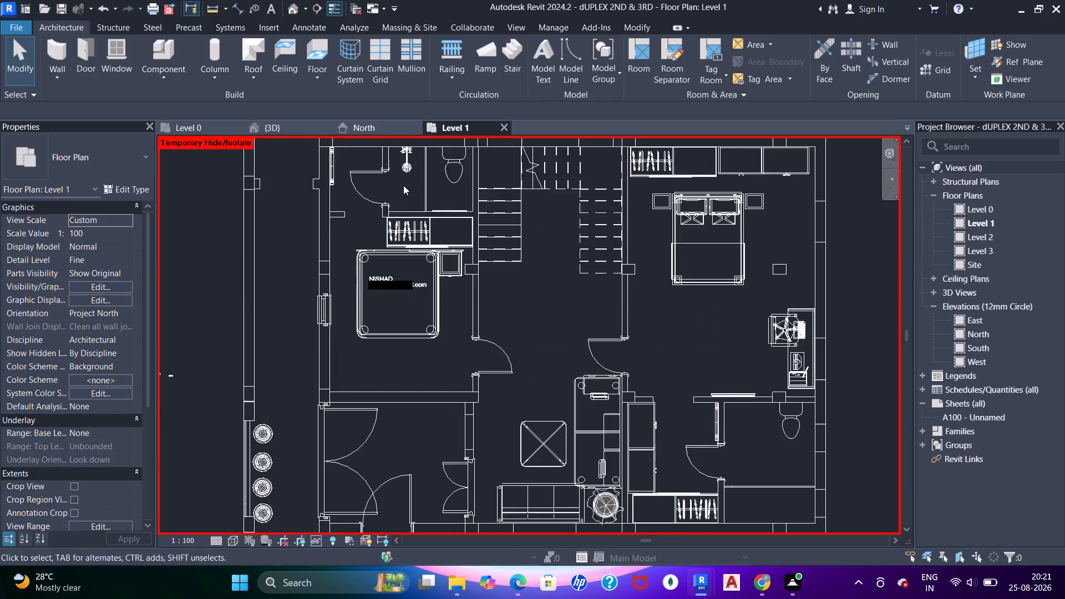
pyautogui.moveTo(318, 230); pyautogui.dragTo(362, 283, button='middle')
pyautogui.scroll(1, 362, 283)
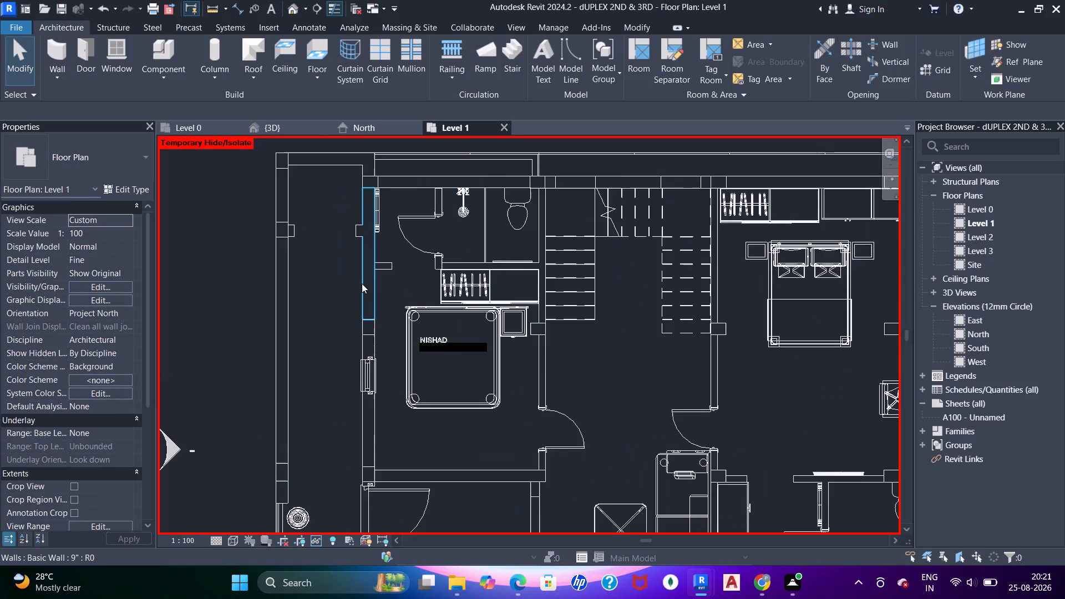
pyautogui.scroll(-2, 384, 296)
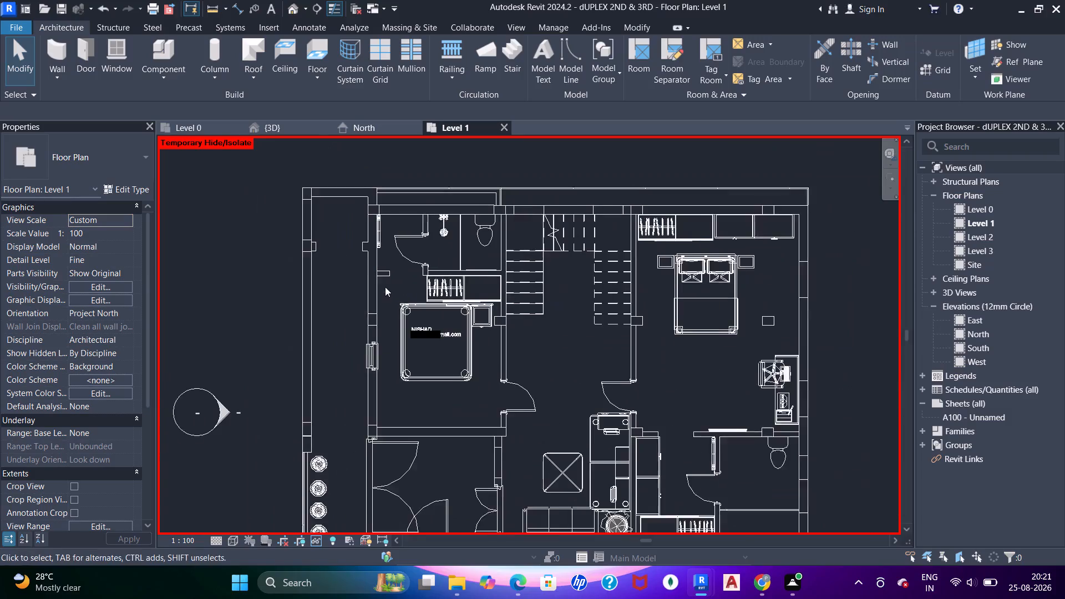
pyautogui.moveTo(385, 287); pyautogui.dragTo(378, 246, button='middle')
pyautogui.press('Escape')
pyautogui.press('Escape')
pyautogui.press('Escape')
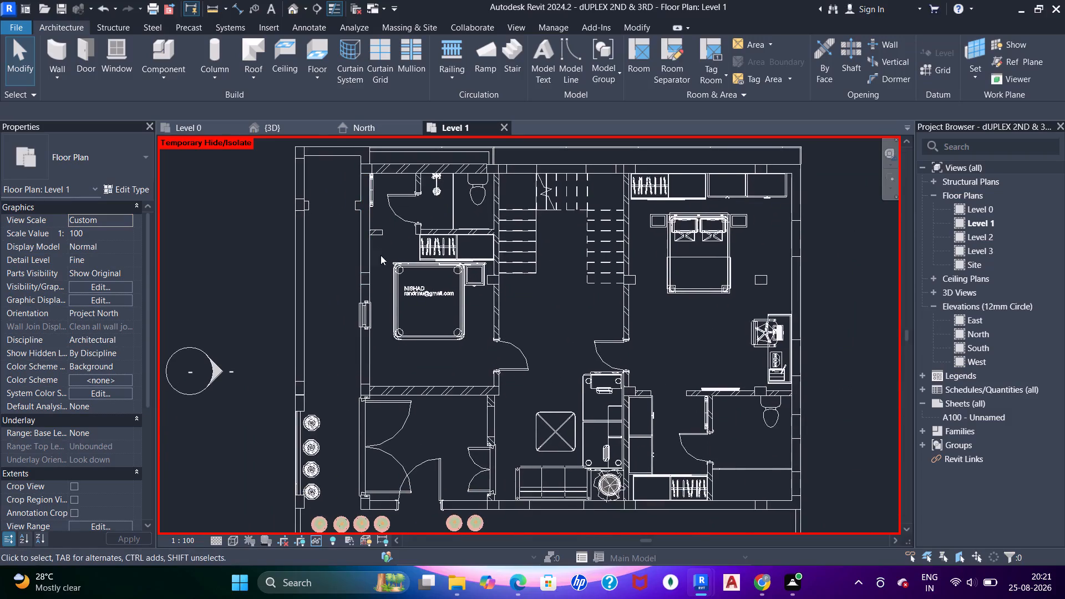
pyautogui.scroll(-5, 381, 256)
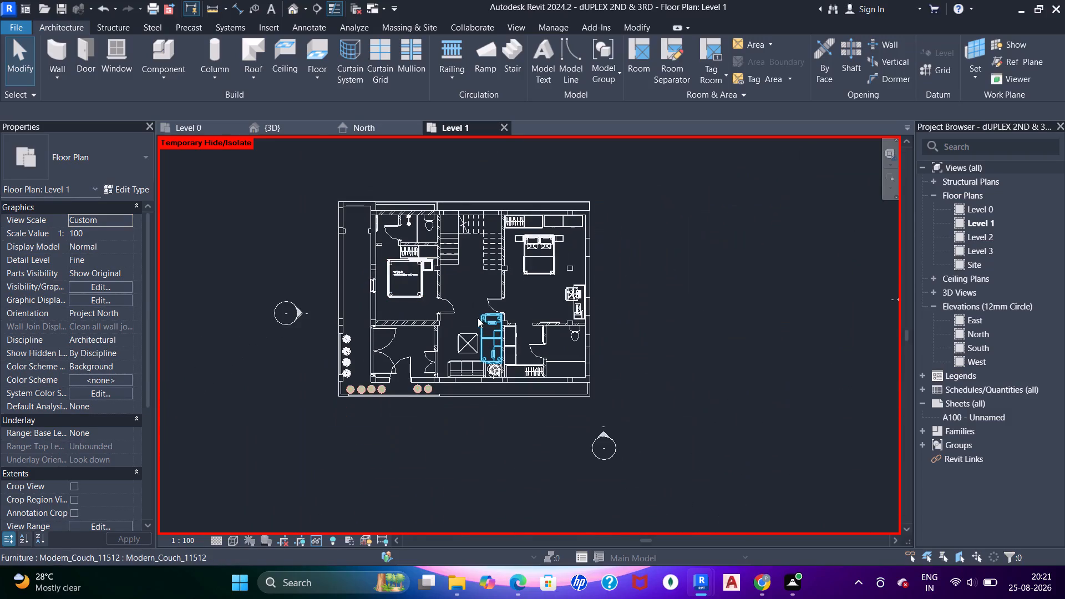
pyautogui.scroll(5, 376, 267)
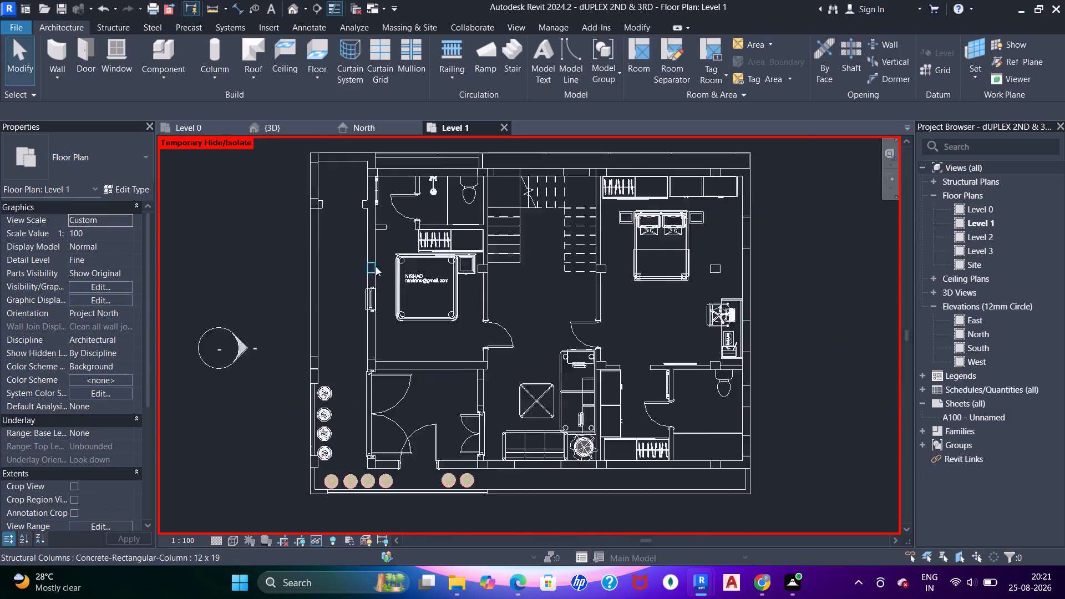
pyautogui.scroll(1, 381, 242)
pyautogui.moveTo(378, 240); pyautogui.dragTo(374, 265, button='middle')
pyautogui.click(369, 265)
pyautogui.keyDown('ctrl'); pyautogui.click(371, 368); pyautogui.keyUp('ctrl')
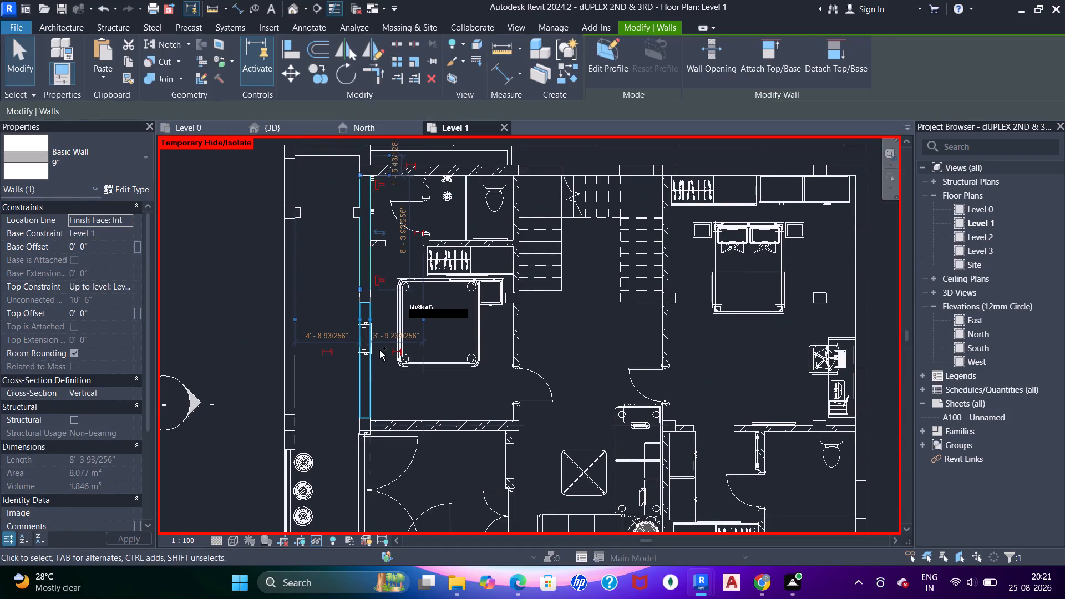
pyautogui.scroll(1, 381, 348)
pyautogui.moveTo(381, 348); pyautogui.dragTo(382, 215, button='middle')
pyautogui.scroll(4, 371, 312)
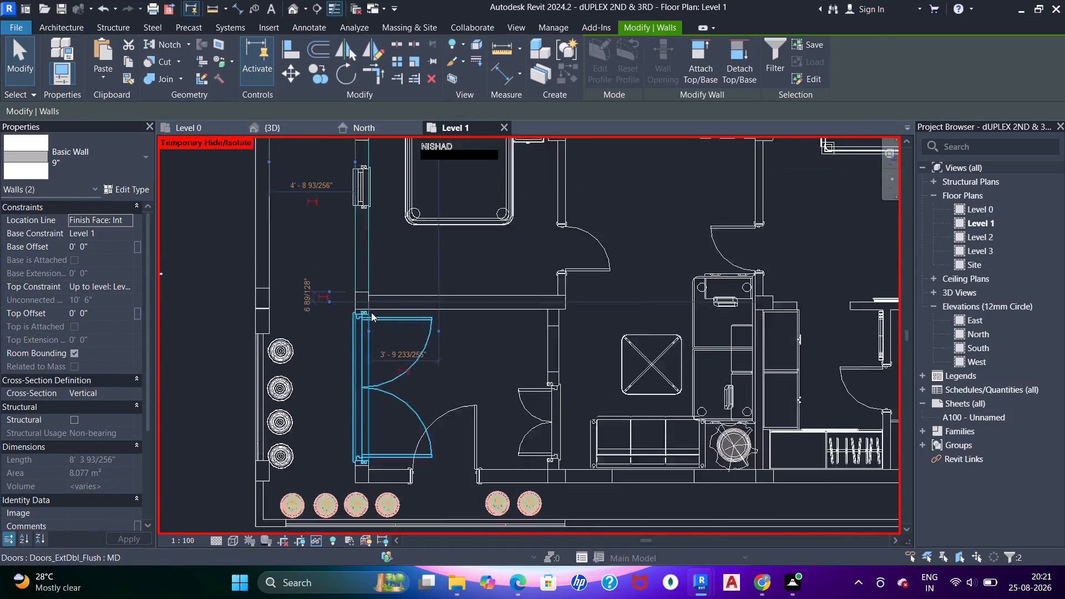
pyautogui.scroll(-5, 387, 297)
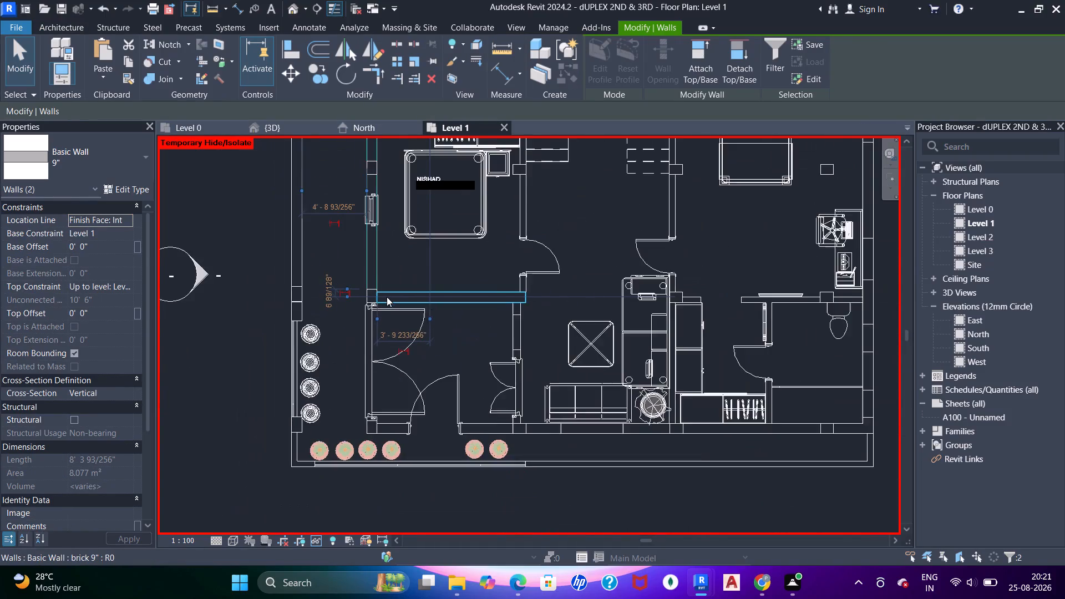
pyautogui.scroll(-2, 373, 300)
pyautogui.moveTo(392, 237); pyautogui.dragTo(372, 379, button='middle')
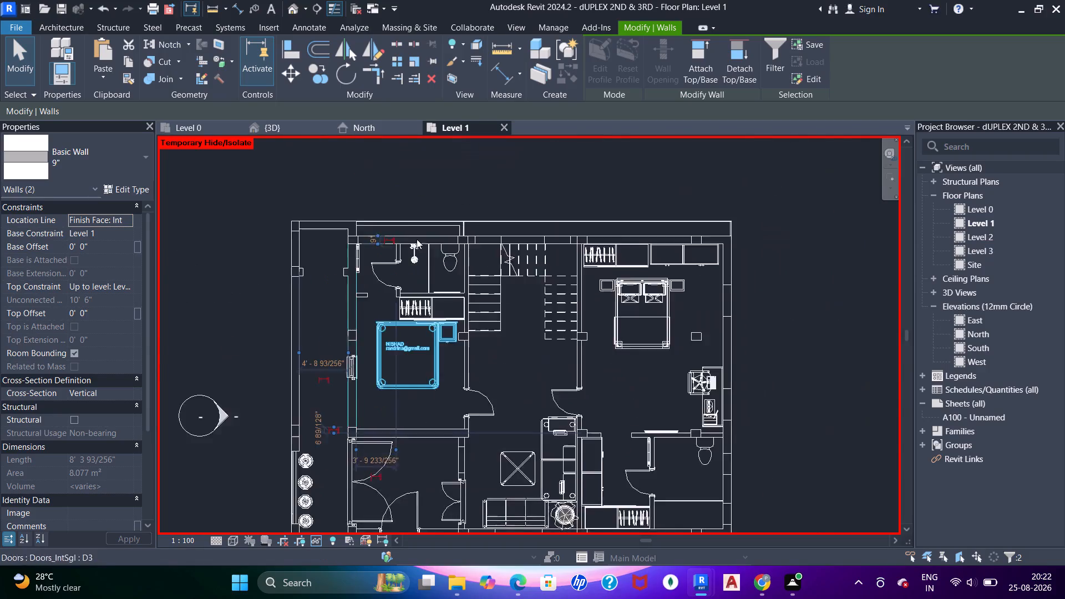
pyautogui.scroll(9, 417, 233)
pyautogui.keyDown('ctrl'); pyautogui.click(417, 261); pyautogui.keyUp('ctrl')
pyautogui.scroll(-3, 417, 262)
pyautogui.moveTo(505, 258); pyautogui.dragTo(357, 252, button='middle')
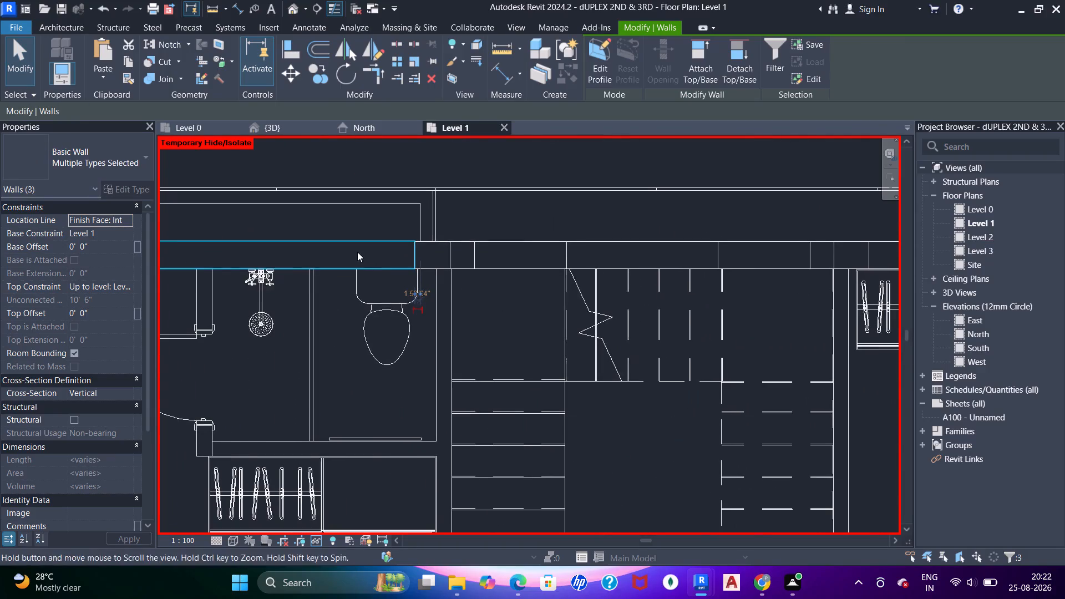
pyautogui.keyDown('ctrl'); pyautogui.click(594, 253); pyautogui.keyUp('ctrl')
pyautogui.keyDown('ctrl'); pyautogui.moveTo(649, 283); pyautogui.dragTo(447, 296, button='middle'); pyautogui.keyUp('ctrl')
pyautogui.moveTo(548, 299); pyautogui.dragTo(400, 288, button='middle')
pyautogui.moveTo(607, 309); pyautogui.dragTo(432, 292, button='middle')
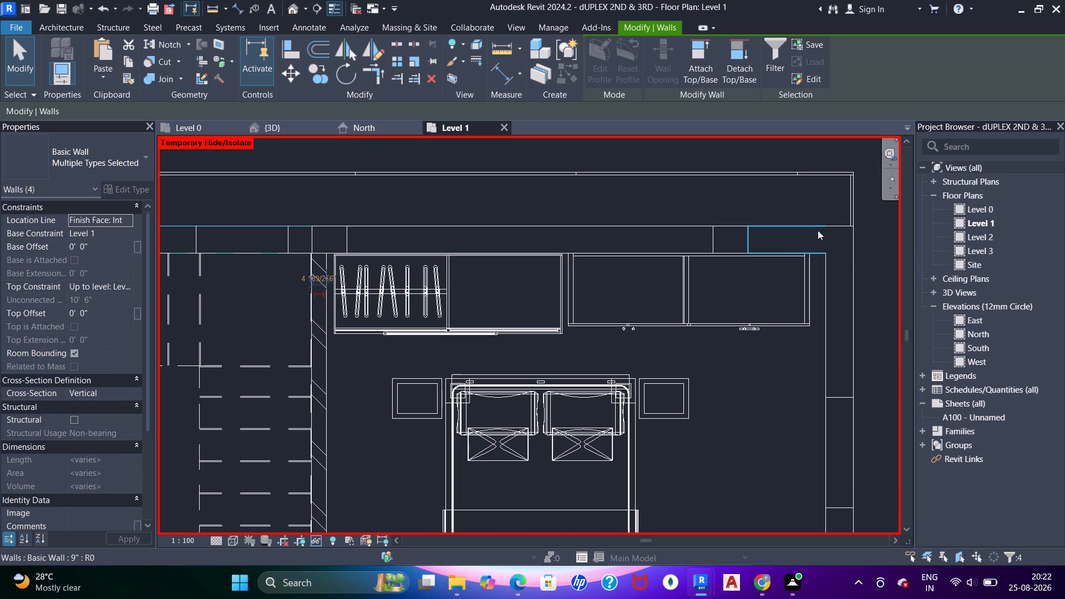
pyautogui.keyDown('ctrl'); pyautogui.click(800, 231); pyautogui.keyUp('ctrl')
pyautogui.scroll(-3, 759, 253)
pyautogui.moveTo(743, 255); pyautogui.dragTo(543, 261, button='middle')
pyautogui.moveTo(634, 359); pyautogui.dragTo(617, 317, button='middle')
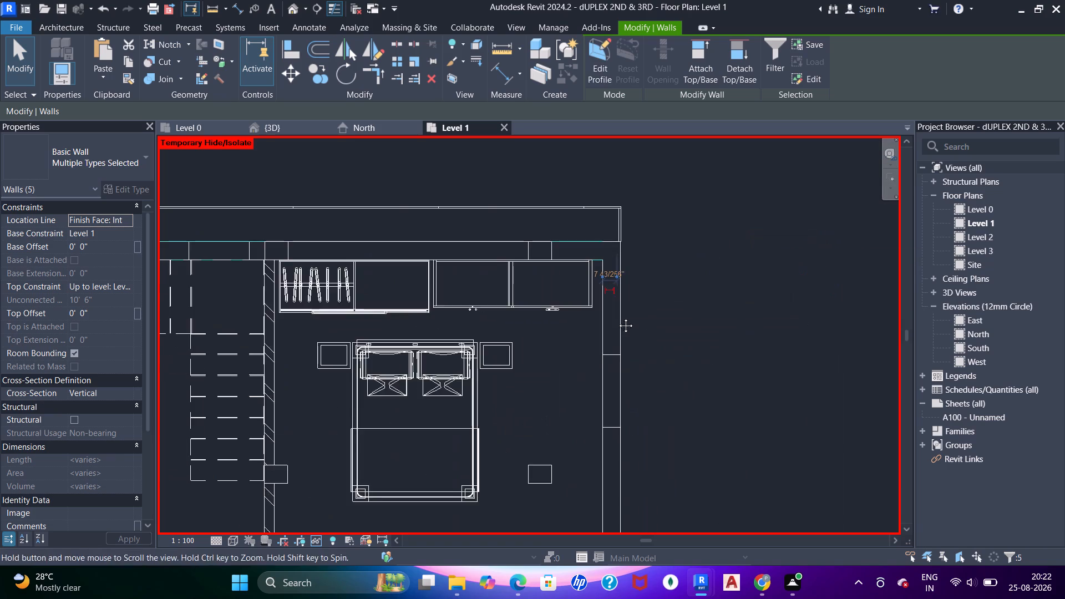
pyautogui.moveTo(617, 317); pyautogui.dragTo(610, 226, button='middle')
pyautogui.scroll(3, 610, 226)
pyautogui.keyDown('ctrl'); pyautogui.click(587, 362); pyautogui.keyUp('ctrl')
pyautogui.keyDown('ctrl'); pyautogui.scroll(-3, 589, 326); pyautogui.keyUp('ctrl')
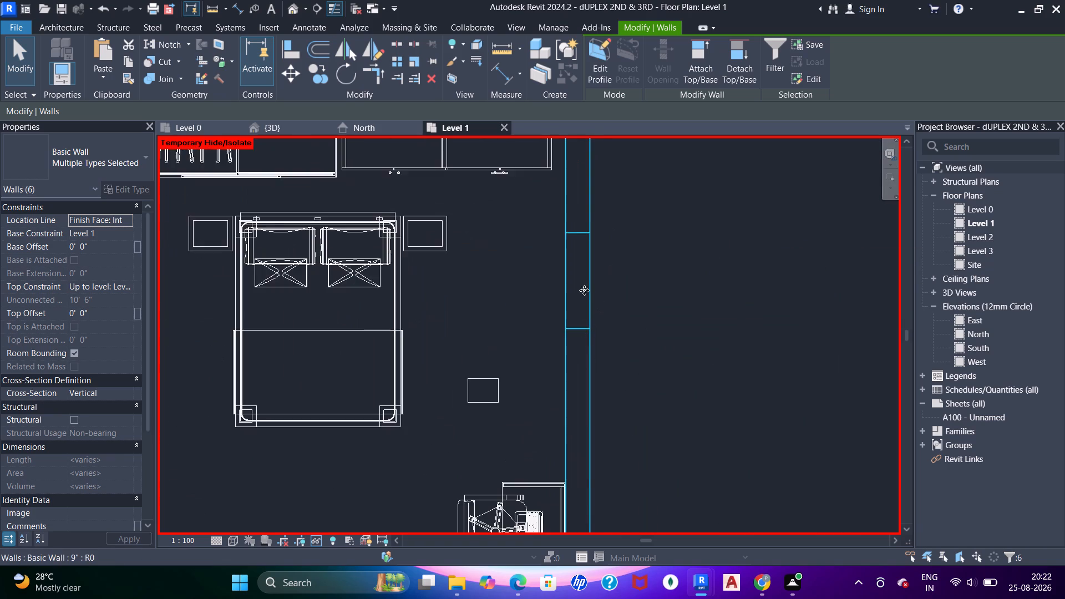
pyautogui.moveTo(584, 290); pyautogui.dragTo(582, 216, button='middle')
pyautogui.scroll(-5, 593, 258)
pyautogui.moveTo(582, 293); pyautogui.dragTo(581, 237, button='middle')
pyautogui.moveTo(593, 318); pyautogui.dragTo(595, 214, button='middle')
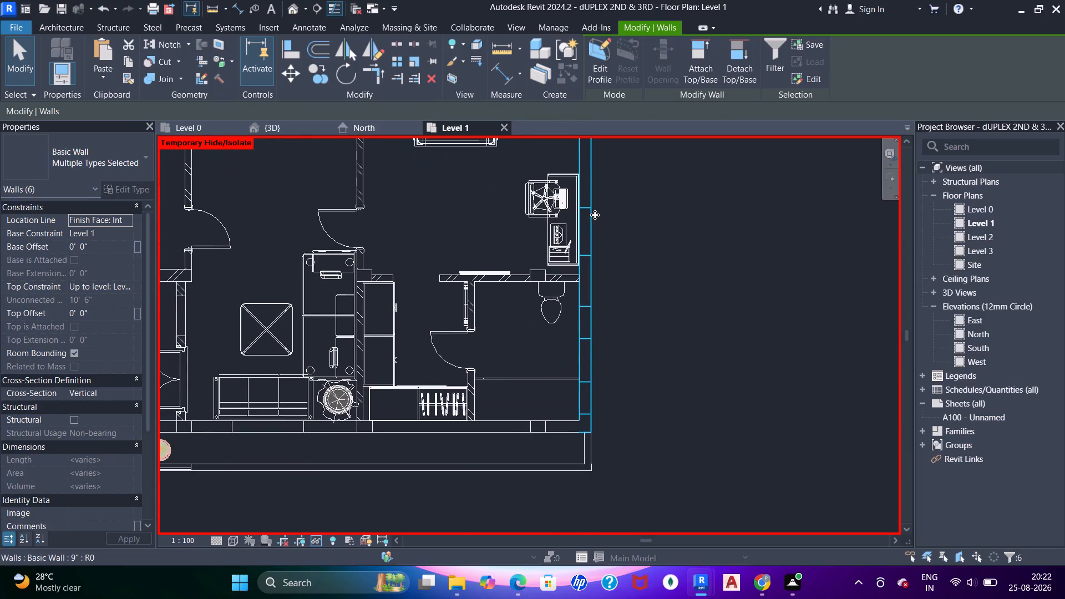
pyautogui.scroll(-1, 591, 247)
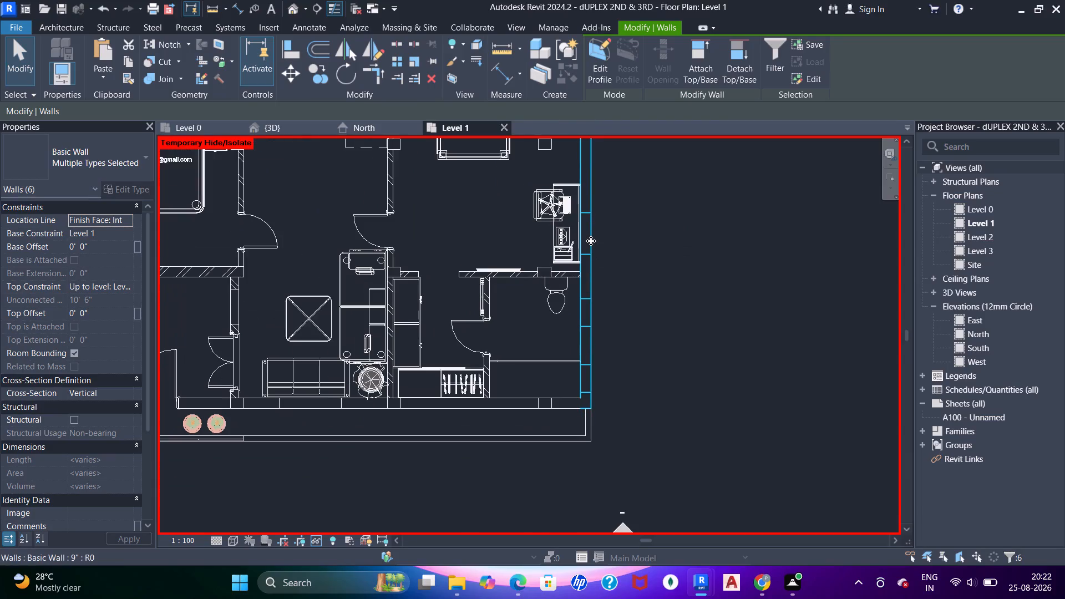
pyautogui.scroll(-1, 591, 240)
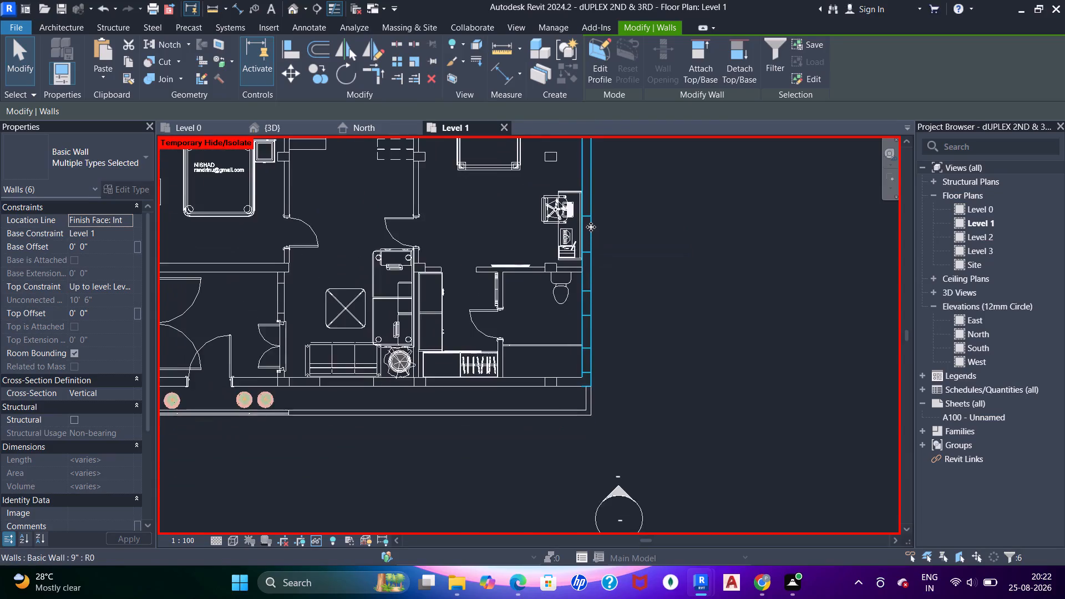
pyautogui.moveTo(592, 237); pyautogui.dragTo(595, 306, button='middle')
pyautogui.moveTo(580, 261); pyautogui.dragTo(629, 335, button='middle')
pyautogui.scroll(2, 629, 335)
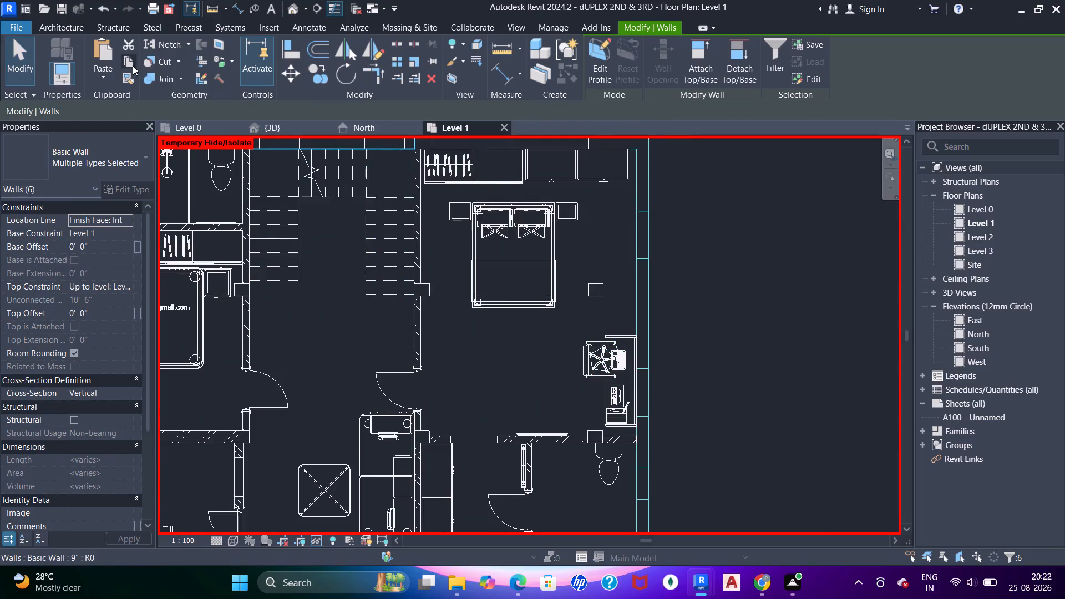
pyautogui.doubleClick(133, 65)
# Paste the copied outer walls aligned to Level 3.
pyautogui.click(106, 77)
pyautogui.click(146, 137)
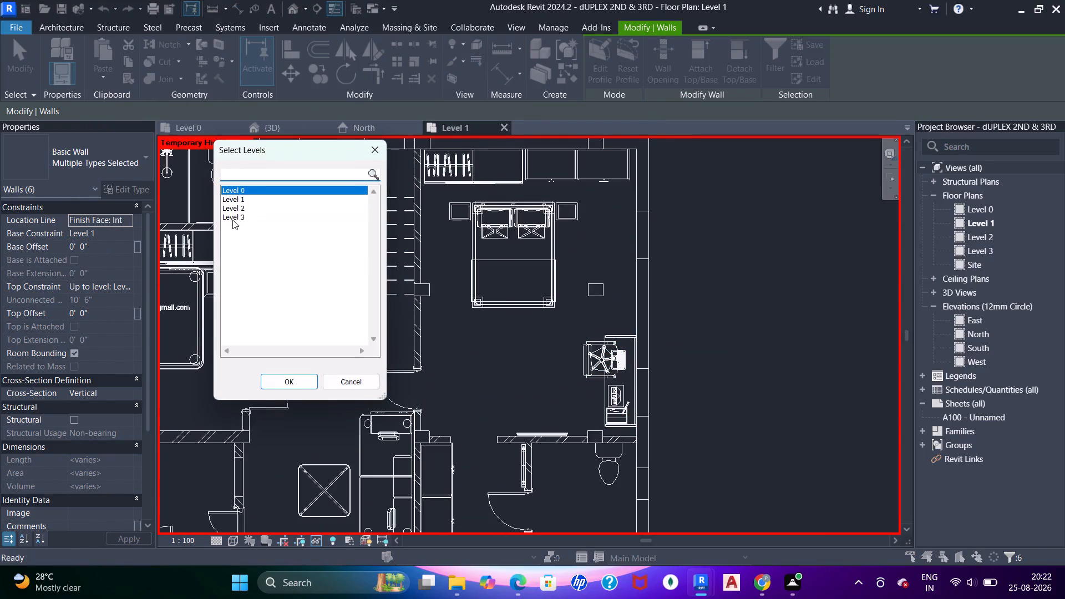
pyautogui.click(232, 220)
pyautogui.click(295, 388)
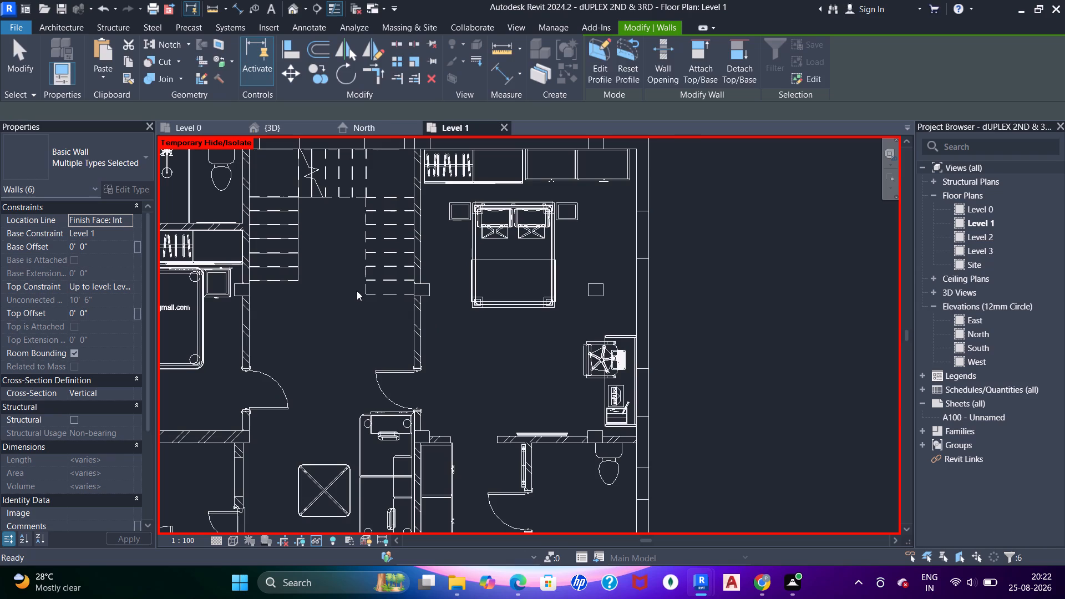
# In the 3D view, paste the copied outer walls aligned to Level 2.
pyautogui.click(282, 126)
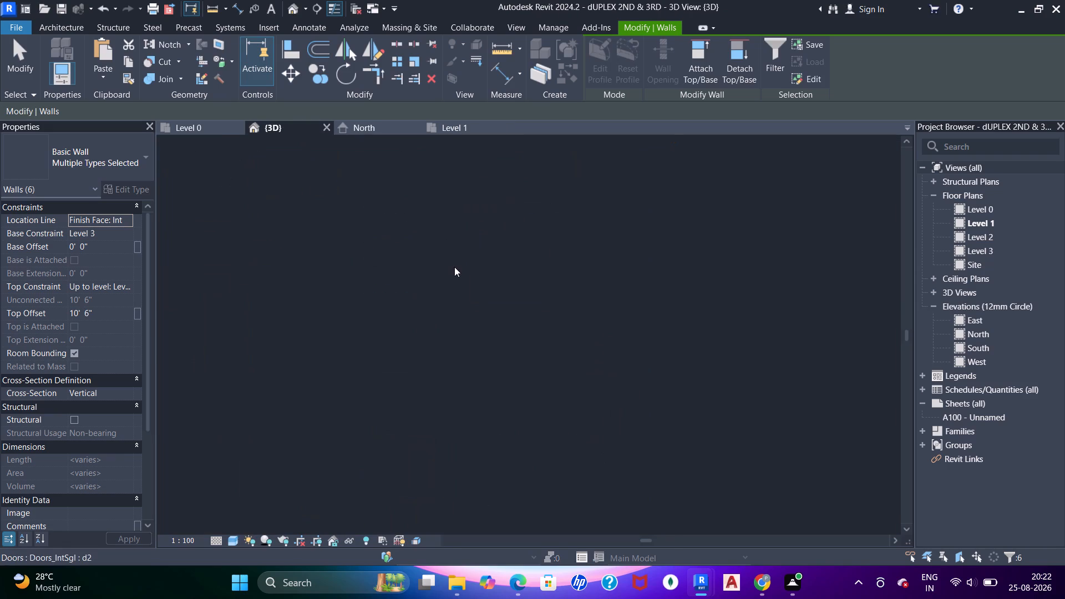
pyautogui.scroll(-6, 456, 267)
pyautogui.moveTo(449, 254); pyautogui.dragTo(454, 335, button='middle')
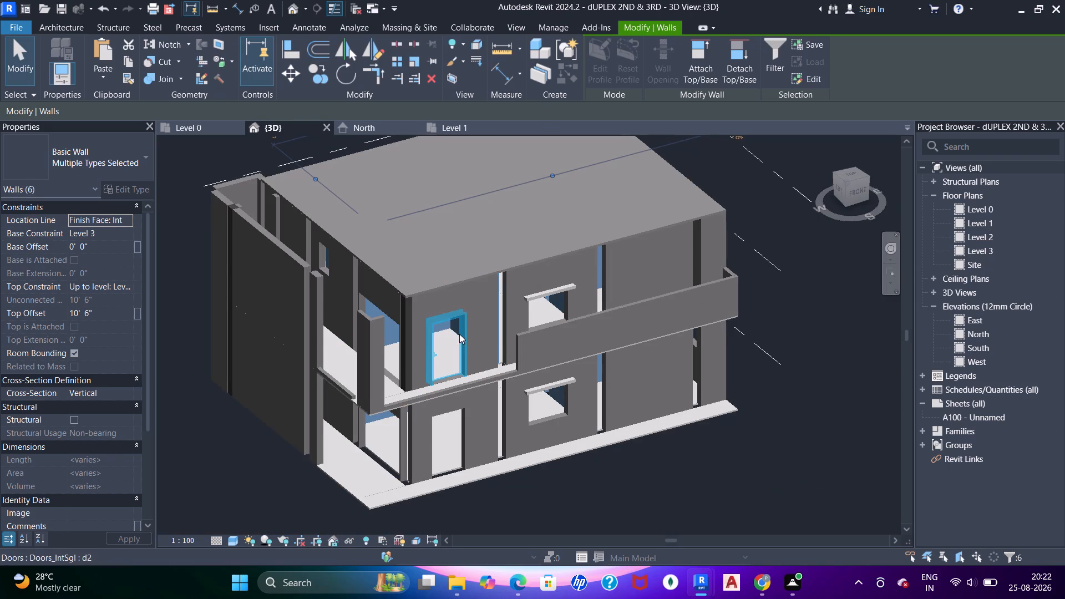
pyautogui.scroll(-3, 469, 304)
pyautogui.moveTo(474, 286); pyautogui.dragTo(449, 404, button='middle')
pyautogui.scroll(5, 448, 400)
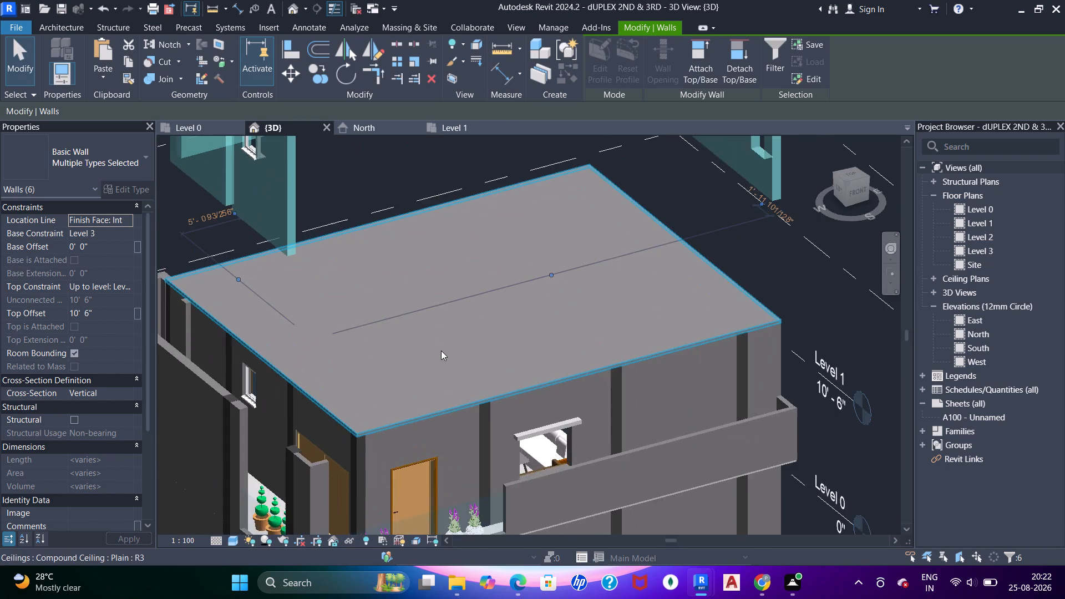
pyautogui.moveTo(440, 356); pyautogui.dragTo(436, 457, button='middle')
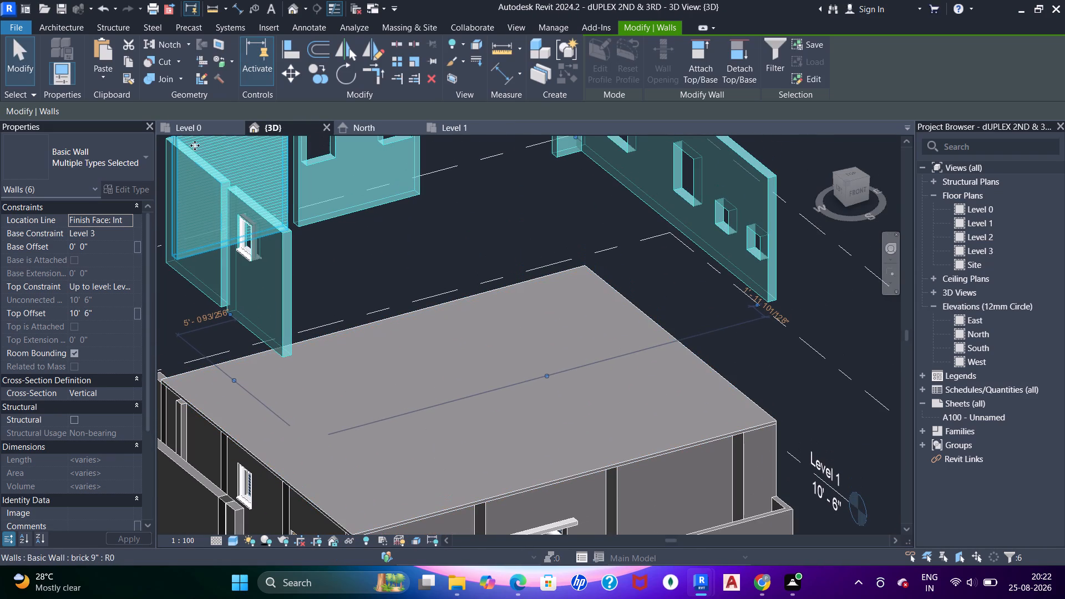
pyautogui.click(104, 78)
pyautogui.click(125, 124)
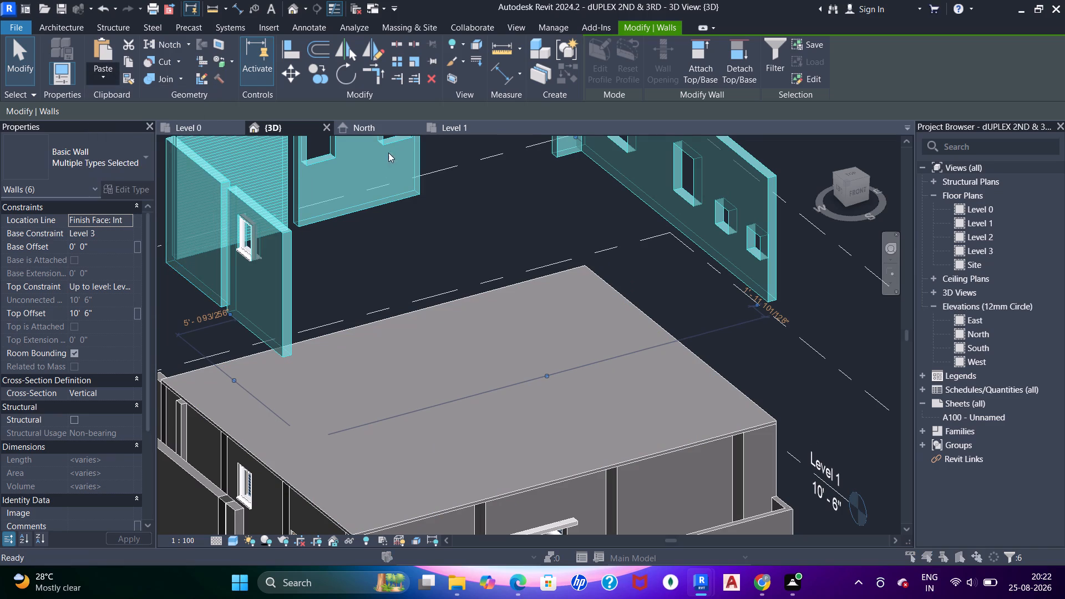
pyautogui.click(280, 206)
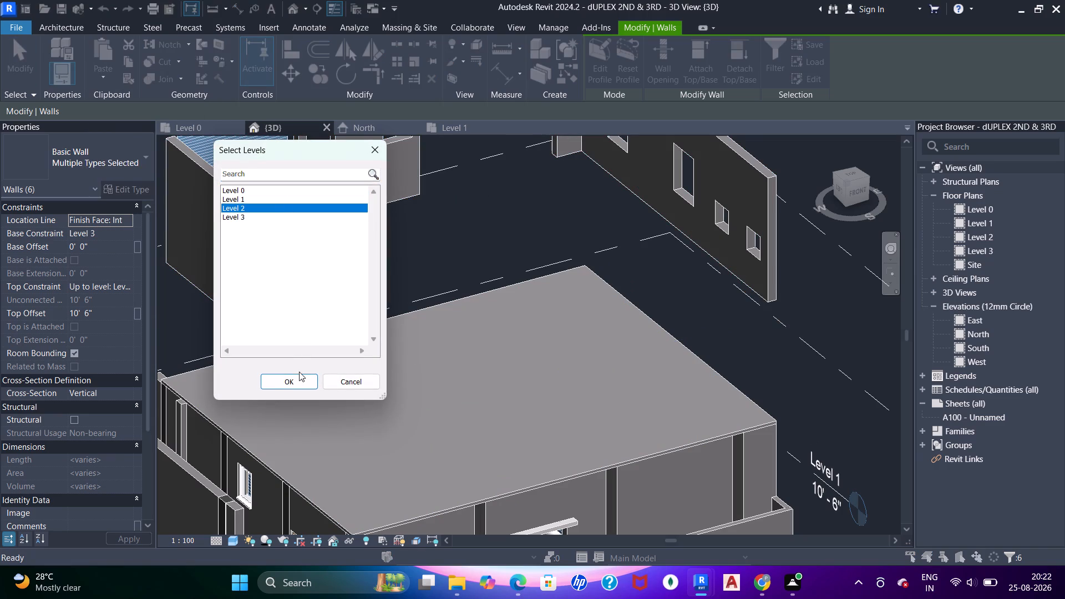
pyautogui.click(299, 375)
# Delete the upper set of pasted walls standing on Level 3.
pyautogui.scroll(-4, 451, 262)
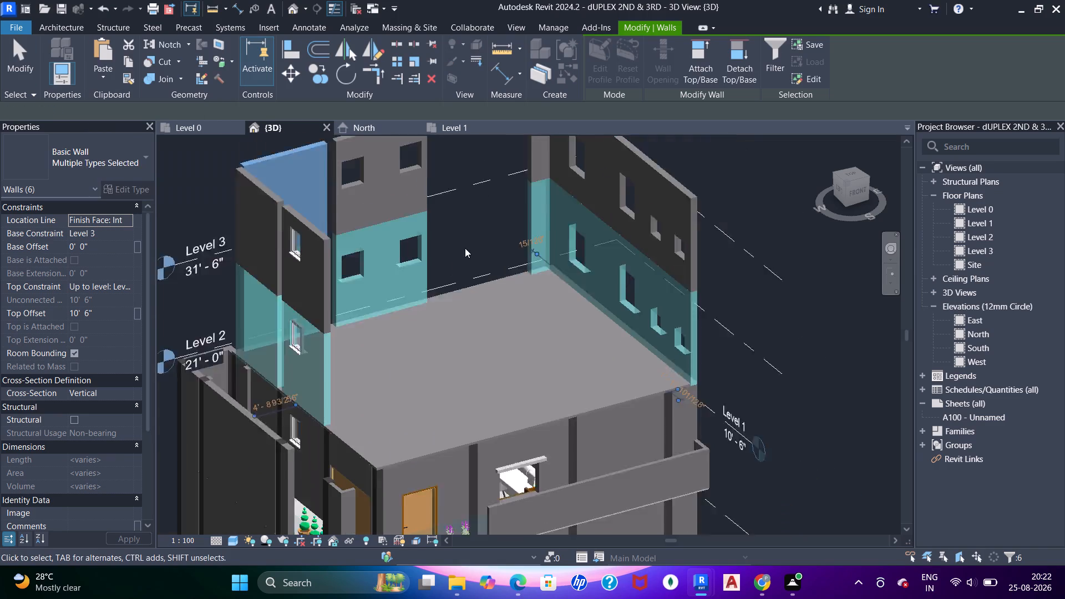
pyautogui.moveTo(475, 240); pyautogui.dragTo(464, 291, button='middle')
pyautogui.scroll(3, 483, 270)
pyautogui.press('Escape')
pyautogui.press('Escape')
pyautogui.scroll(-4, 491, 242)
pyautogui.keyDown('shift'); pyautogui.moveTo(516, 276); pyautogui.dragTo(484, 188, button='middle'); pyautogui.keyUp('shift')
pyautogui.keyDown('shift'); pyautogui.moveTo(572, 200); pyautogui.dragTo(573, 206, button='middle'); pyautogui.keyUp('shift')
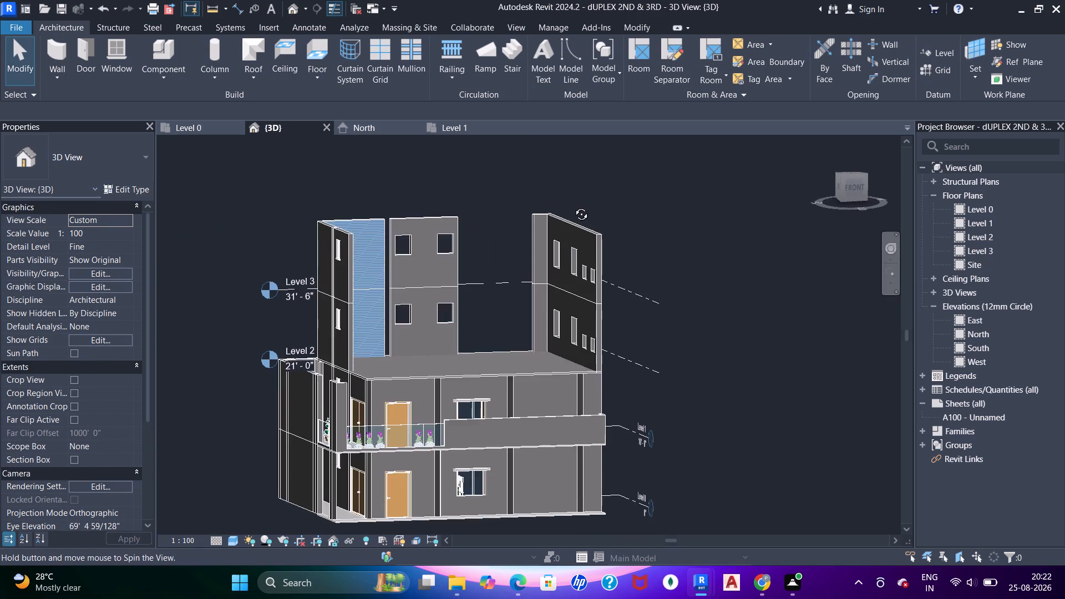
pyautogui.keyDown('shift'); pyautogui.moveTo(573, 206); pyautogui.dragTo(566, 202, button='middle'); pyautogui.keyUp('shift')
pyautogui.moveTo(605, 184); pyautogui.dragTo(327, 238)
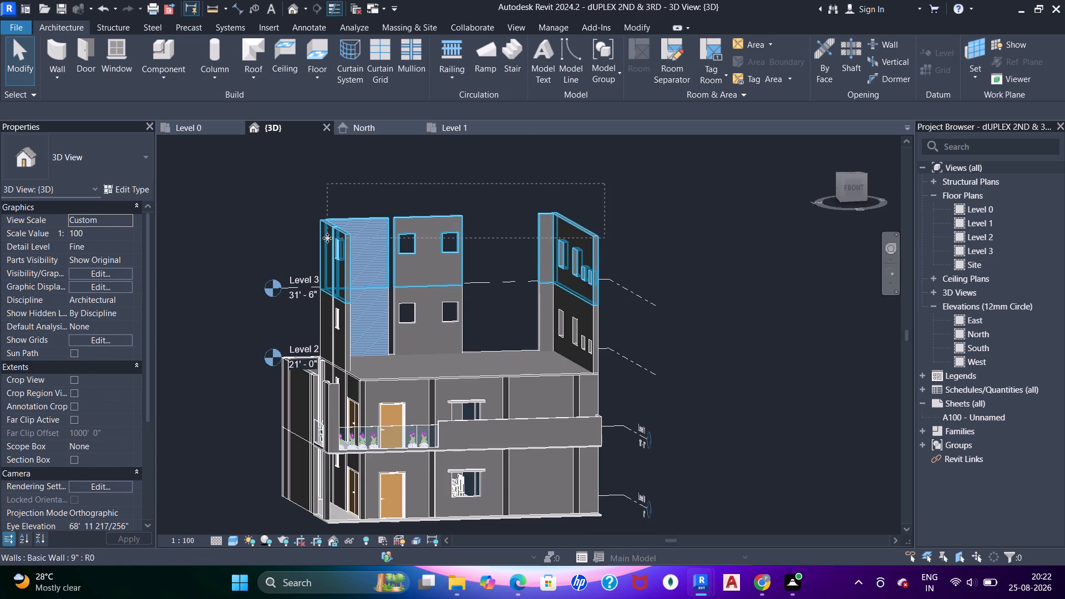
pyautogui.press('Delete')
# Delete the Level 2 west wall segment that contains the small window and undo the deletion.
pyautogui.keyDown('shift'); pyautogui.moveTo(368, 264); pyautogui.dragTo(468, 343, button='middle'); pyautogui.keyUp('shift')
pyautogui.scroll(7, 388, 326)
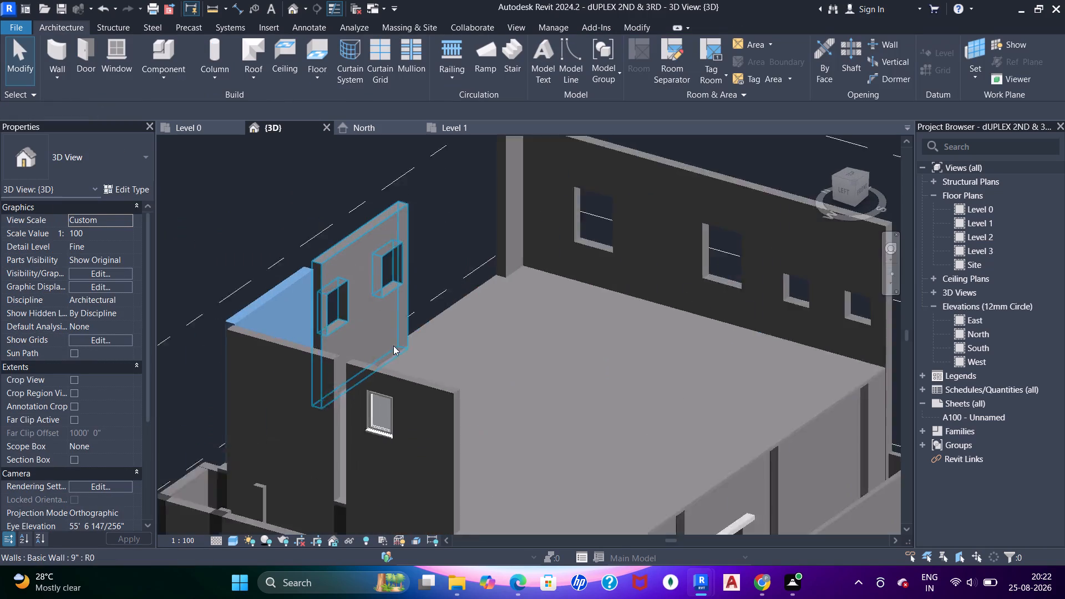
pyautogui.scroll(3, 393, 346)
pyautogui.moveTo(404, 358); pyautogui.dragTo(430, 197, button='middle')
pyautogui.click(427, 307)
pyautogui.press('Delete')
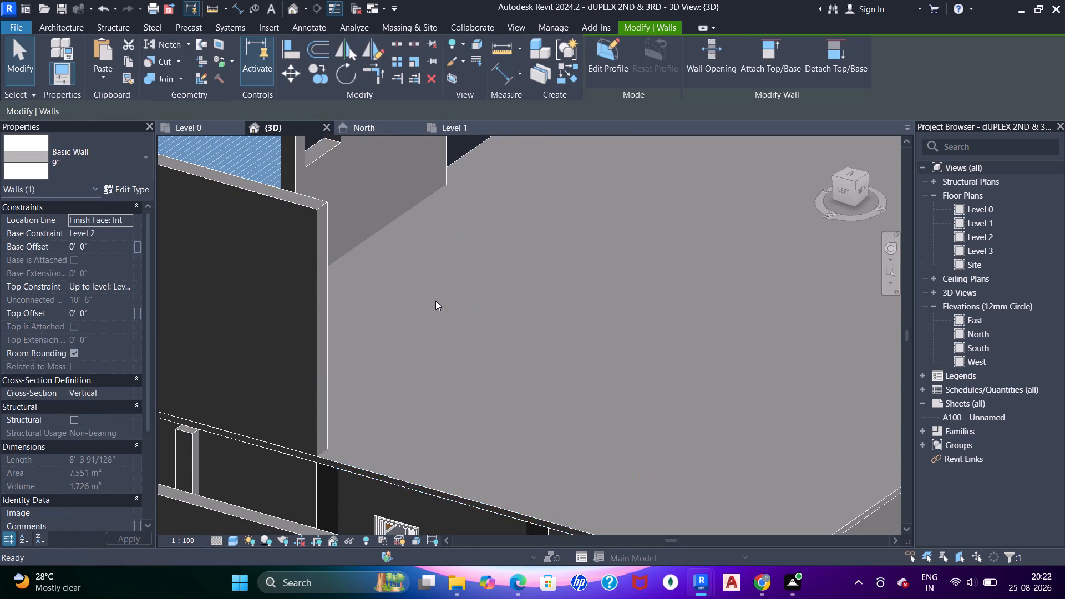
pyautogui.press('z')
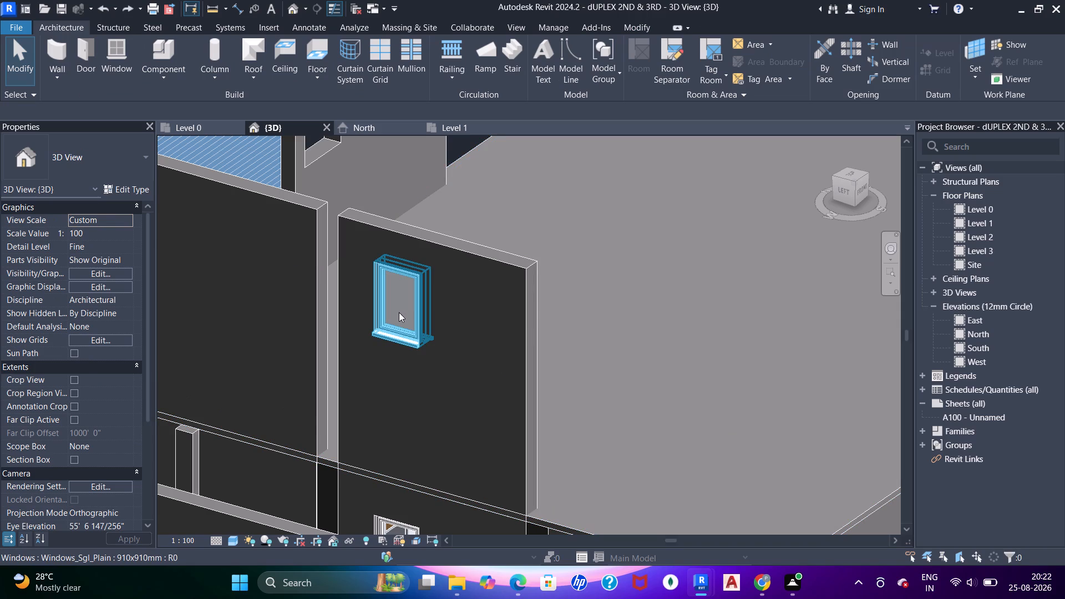
# Delete the small window from the pasted west wall segment on Level 2.
pyautogui.click(399, 312)
pyautogui.press('Delete')
pyautogui.scroll(-5, 400, 311)
pyautogui.keyDown('shift'); pyautogui.moveTo(418, 343); pyautogui.dragTo(558, 354, button='middle'); pyautogui.keyUp('shift')
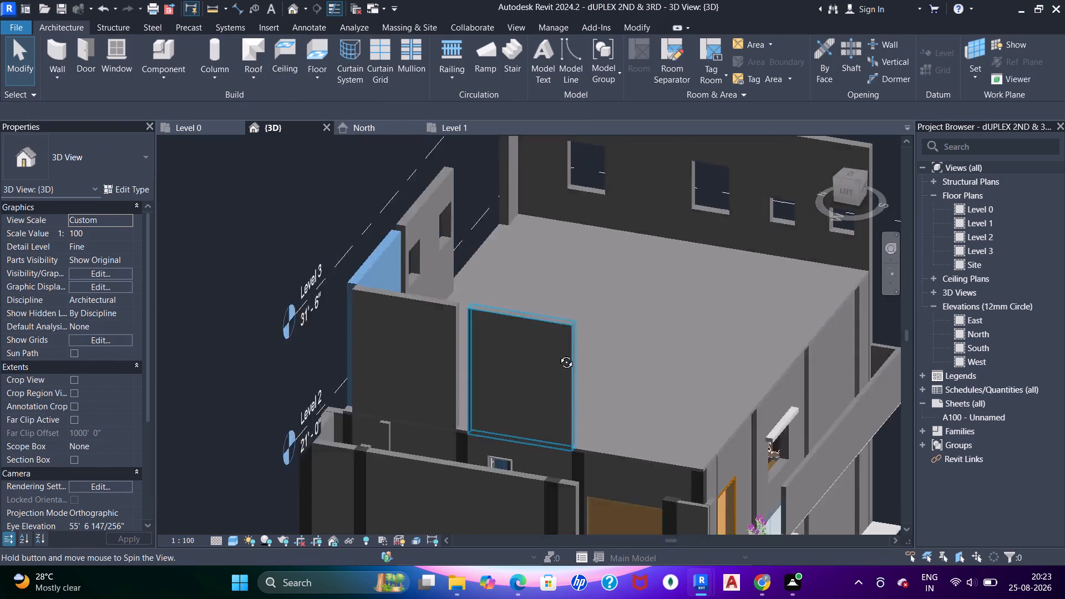
# Delete the two w1 square window openings from the short Level 2 north wall segment beside the brick wall.
pyautogui.keyDown('shift'); pyautogui.moveTo(558, 354); pyautogui.dragTo(560, 347, button='middle'); pyautogui.keyUp('shift')
pyautogui.keyDown('shift'); pyautogui.moveTo(420, 346); pyautogui.dragTo(498, 345, button='middle'); pyautogui.keyUp('shift')
pyautogui.keyDown('shift'); pyautogui.scroll(5, 498, 346); pyautogui.keyUp('shift')
pyautogui.moveTo(496, 344); pyautogui.dragTo(469, 326, button='middle')
pyautogui.click(484, 309)
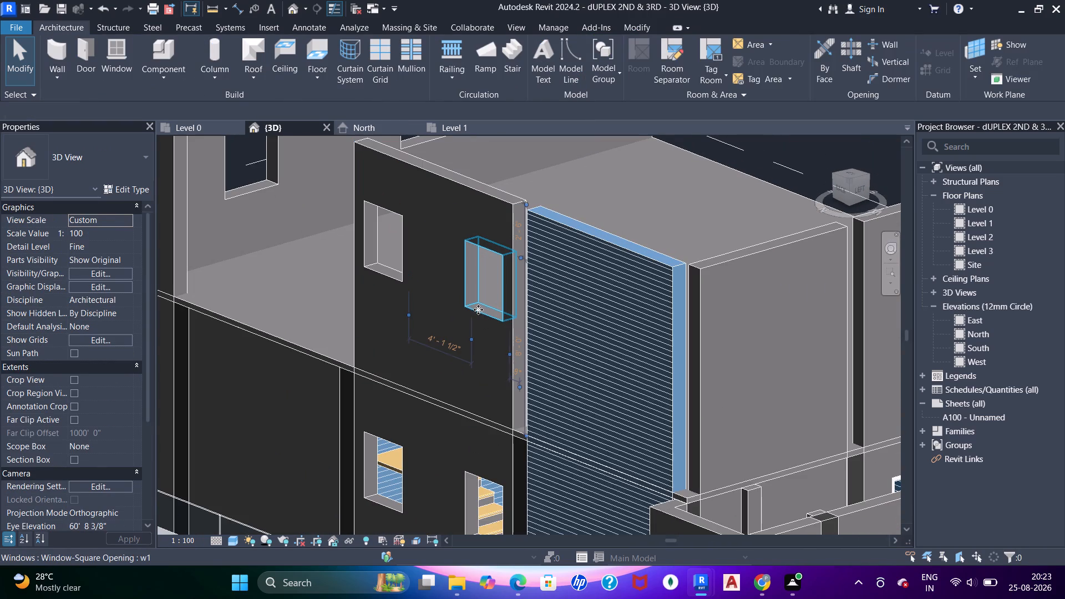
pyautogui.keyDown('ctrl'); pyautogui.click(401, 276); pyautogui.keyUp('ctrl')
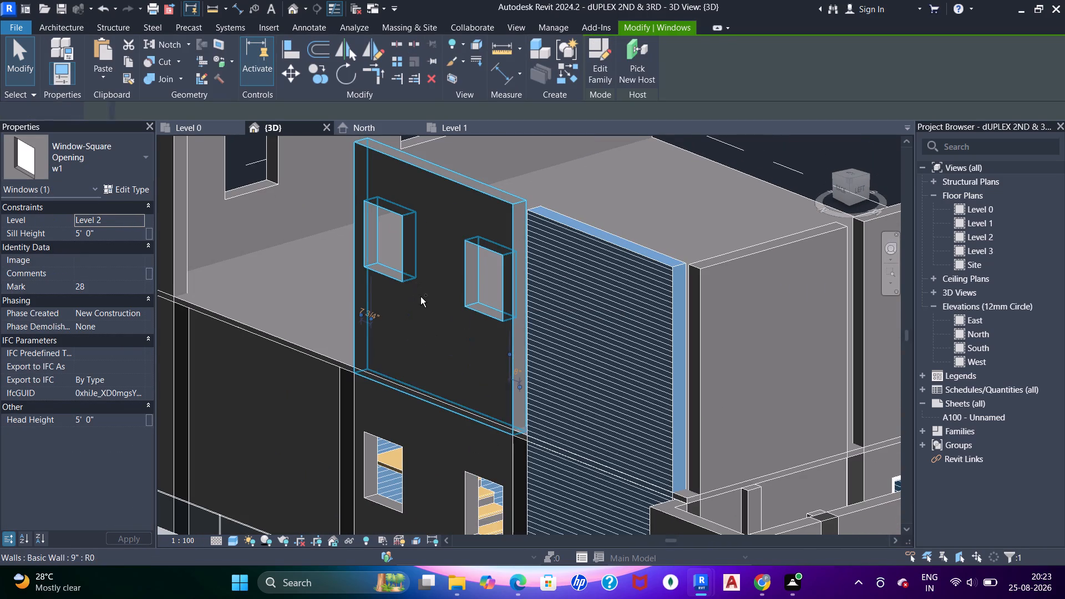
pyautogui.press('Delete')
pyautogui.press('Delete')
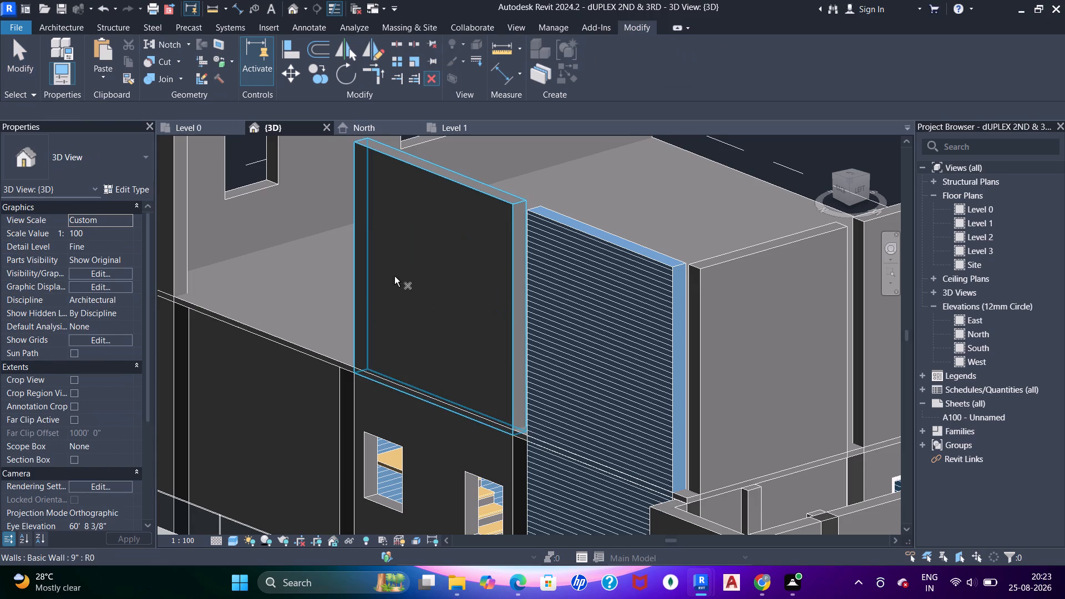
# Delete the three window openings farthest from the north corner of the Level 2 east wall.
pyautogui.scroll(-5, 400, 288)
pyautogui.keyDown('ctrl'); pyautogui.moveTo(400, 301); pyautogui.dragTo(623, 314, button='middle'); pyautogui.keyUp('ctrl')
pyautogui.keyDown('shift'); pyautogui.moveTo(520, 322); pyautogui.dragTo(713, 324, button='middle'); pyautogui.keyUp('shift')
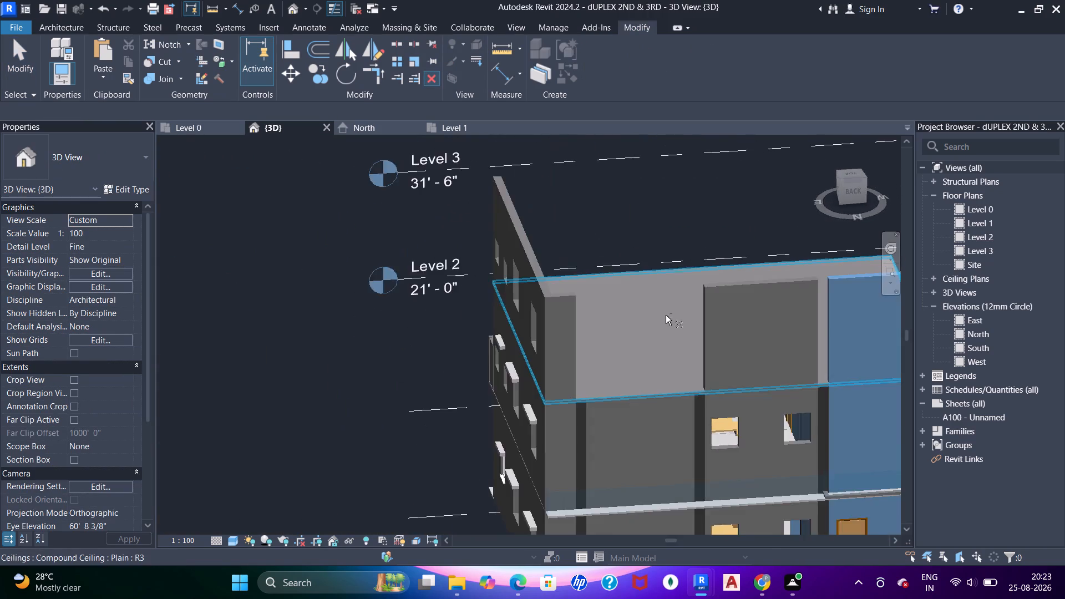
pyautogui.scroll(5, 611, 314)
pyautogui.moveTo(585, 329); pyautogui.dragTo(555, 287, button='middle')
pyautogui.press('Escape')
pyautogui.press('Escape')
pyautogui.scroll(1, 575, 353)
pyautogui.moveTo(574, 353); pyautogui.dragTo(584, 352, button='middle')
pyautogui.click(591, 361)
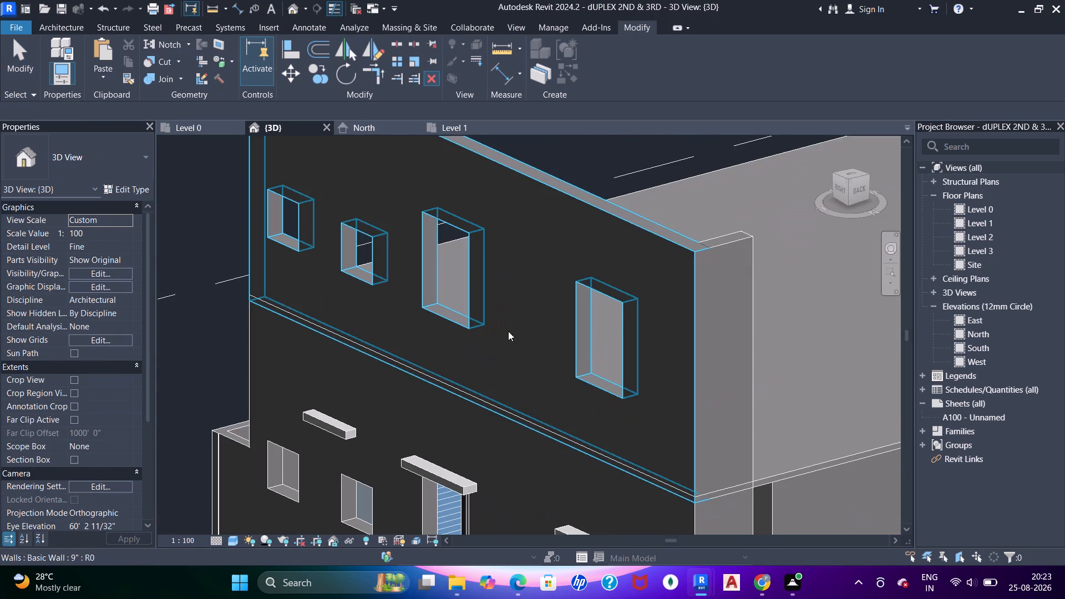
pyautogui.keyDown('ctrl'); pyautogui.click(469, 323); pyautogui.keyUp('ctrl')
pyautogui.keyDown('ctrl'); pyautogui.click(365, 279); pyautogui.keyUp('ctrl')
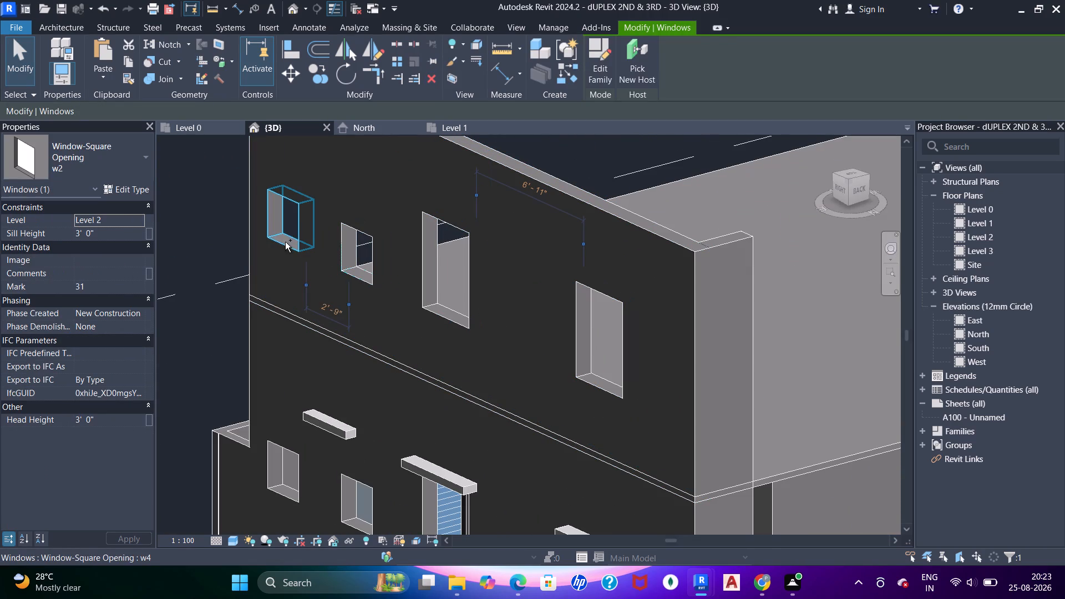
pyautogui.keyDown('ctrl'); pyautogui.click(285, 242); pyautogui.keyUp('ctrl')
pyautogui.press('Delete')
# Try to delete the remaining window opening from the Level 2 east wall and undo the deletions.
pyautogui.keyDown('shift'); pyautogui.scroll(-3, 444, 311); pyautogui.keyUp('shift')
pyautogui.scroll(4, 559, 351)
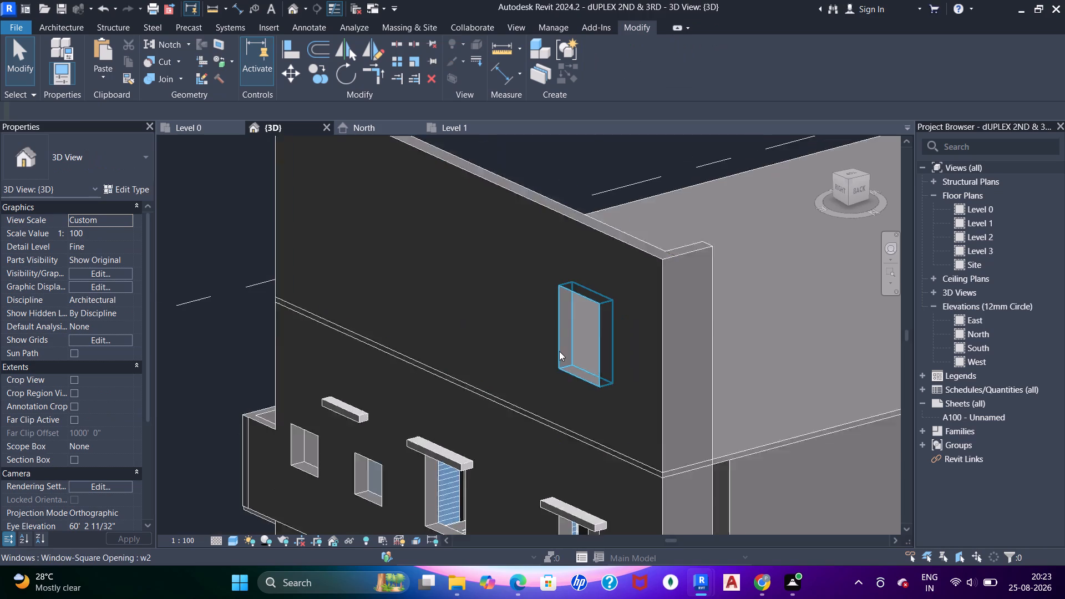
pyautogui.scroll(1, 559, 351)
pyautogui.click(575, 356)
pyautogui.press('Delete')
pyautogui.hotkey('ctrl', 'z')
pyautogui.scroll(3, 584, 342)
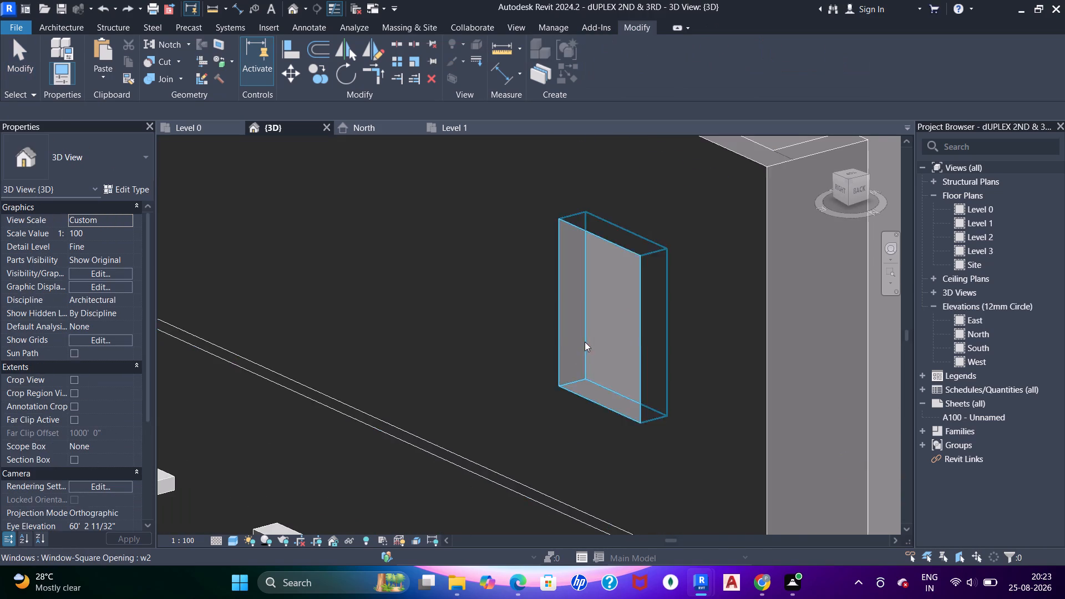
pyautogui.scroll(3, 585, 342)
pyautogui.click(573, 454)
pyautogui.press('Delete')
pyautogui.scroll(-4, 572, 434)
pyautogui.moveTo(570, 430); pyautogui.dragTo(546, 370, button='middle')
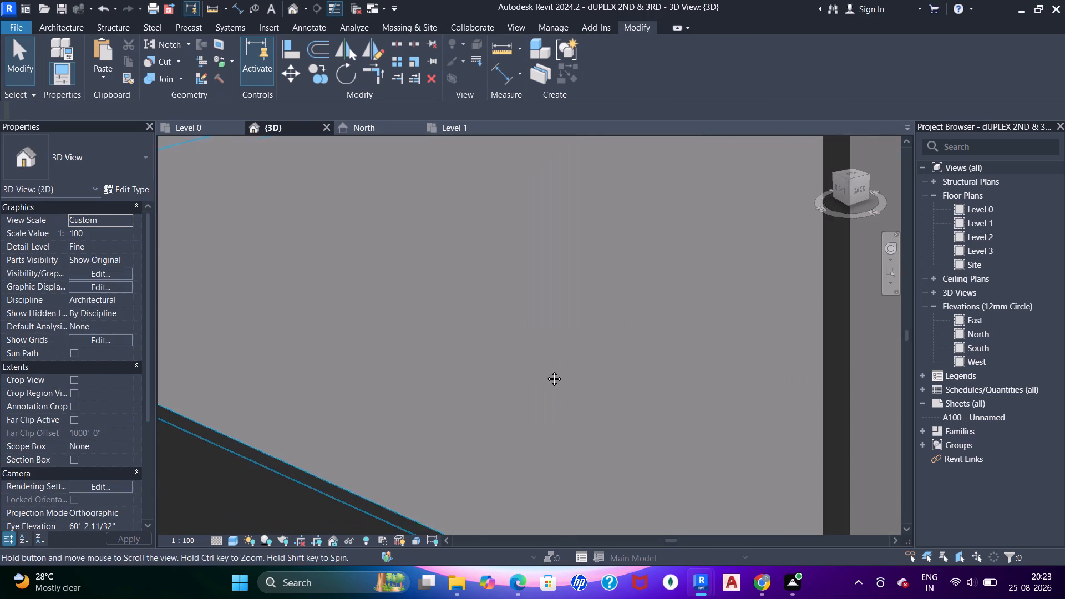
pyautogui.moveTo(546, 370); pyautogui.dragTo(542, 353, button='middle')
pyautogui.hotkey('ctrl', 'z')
# Delete the remaining w2 square window opening near the north corner of the Level 2 east wall.
pyautogui.click(571, 412)
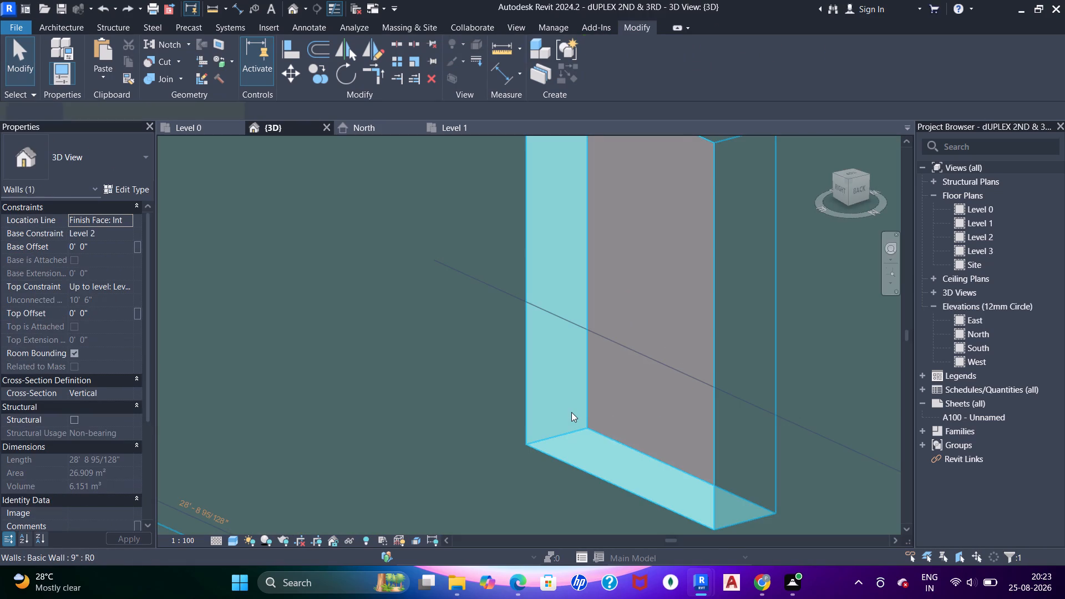
pyautogui.press('Escape')
pyautogui.press('Escape')
pyautogui.press('Tab')
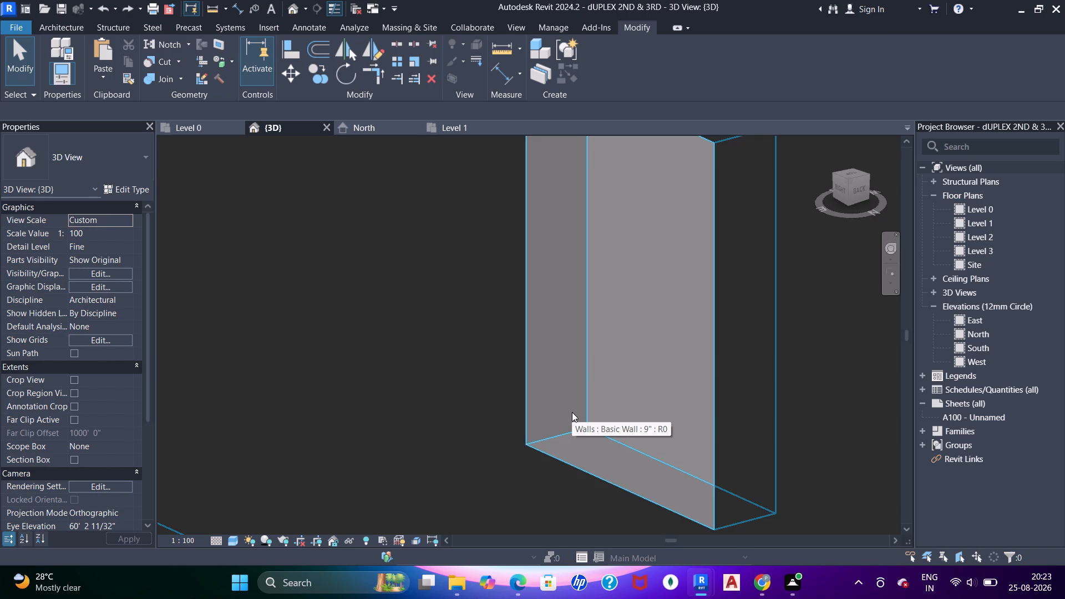
pyautogui.click(572, 412)
pyautogui.scroll(-6, 573, 412)
pyautogui.moveTo(578, 412); pyautogui.dragTo(538, 380, button='middle')
pyautogui.press('Escape')
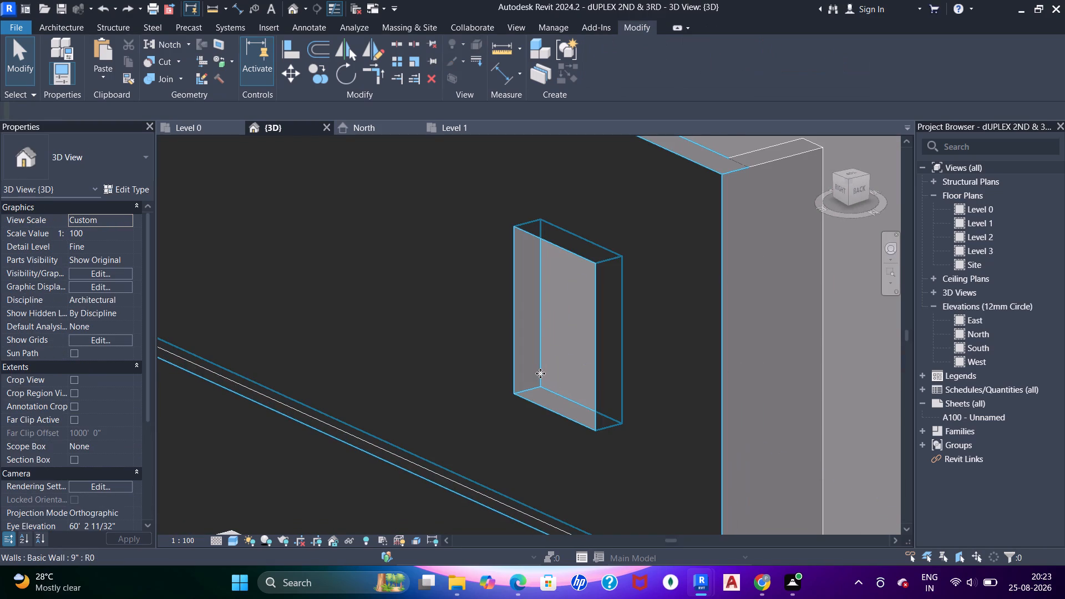
pyautogui.press('Tab')
pyautogui.click(540, 373)
pyautogui.press('Delete')
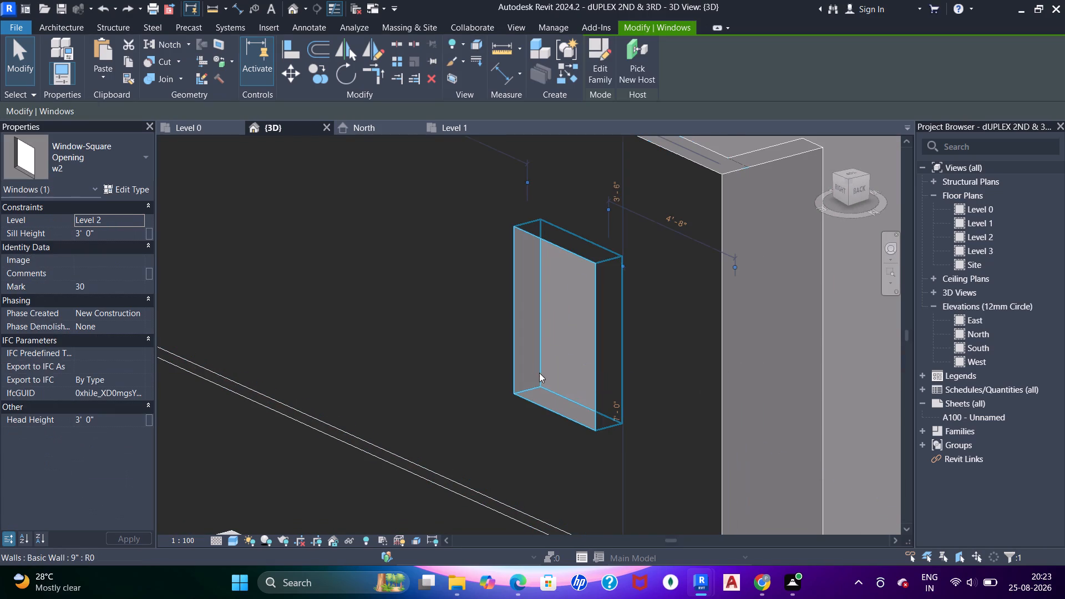
# Align the free end of the Level 2 north wall segment to the northeast corner wall's edge to close the gap.
pyautogui.scroll(-12, 539, 372)
pyautogui.keyDown('shift'); pyautogui.moveTo(525, 370); pyautogui.dragTo(528, 344, button='middle'); pyautogui.keyUp('shift')
pyautogui.scroll(5, 673, 351)
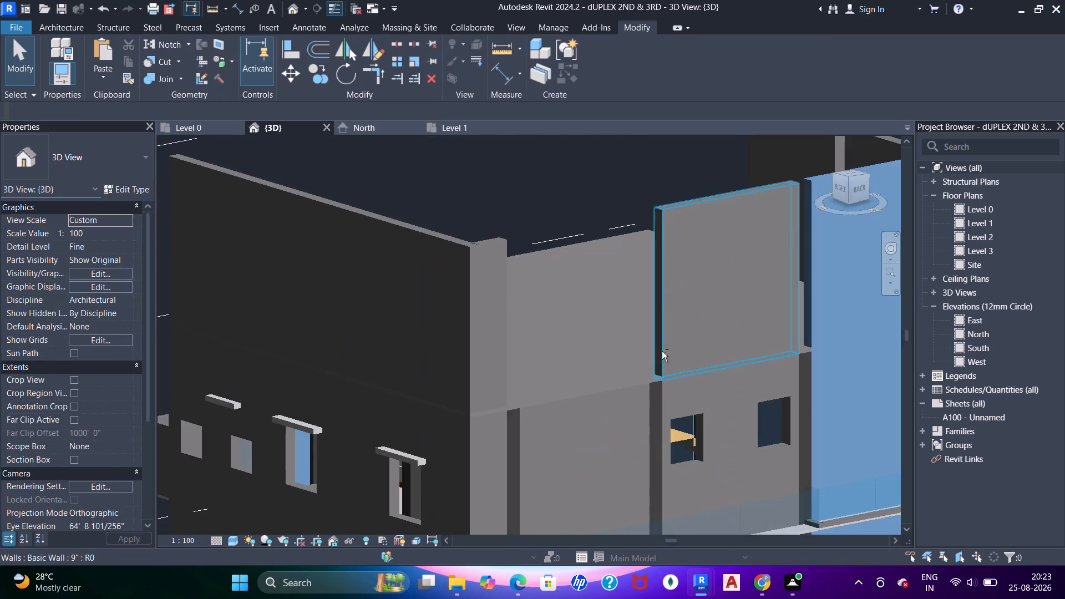
pyautogui.keyDown('shift'); pyautogui.moveTo(648, 362); pyautogui.dragTo(587, 373, button='middle'); pyautogui.keyUp('shift')
pyautogui.scroll(5, 458, 350)
pyautogui.keyDown('shift'); pyautogui.moveTo(524, 332); pyautogui.dragTo(426, 337, button='middle'); pyautogui.keyUp('shift')
pyautogui.scroll(-4, 421, 296)
pyautogui.moveTo(410, 293); pyautogui.dragTo(558, 366, button='middle')
pyautogui.scroll(4, 381, 295)
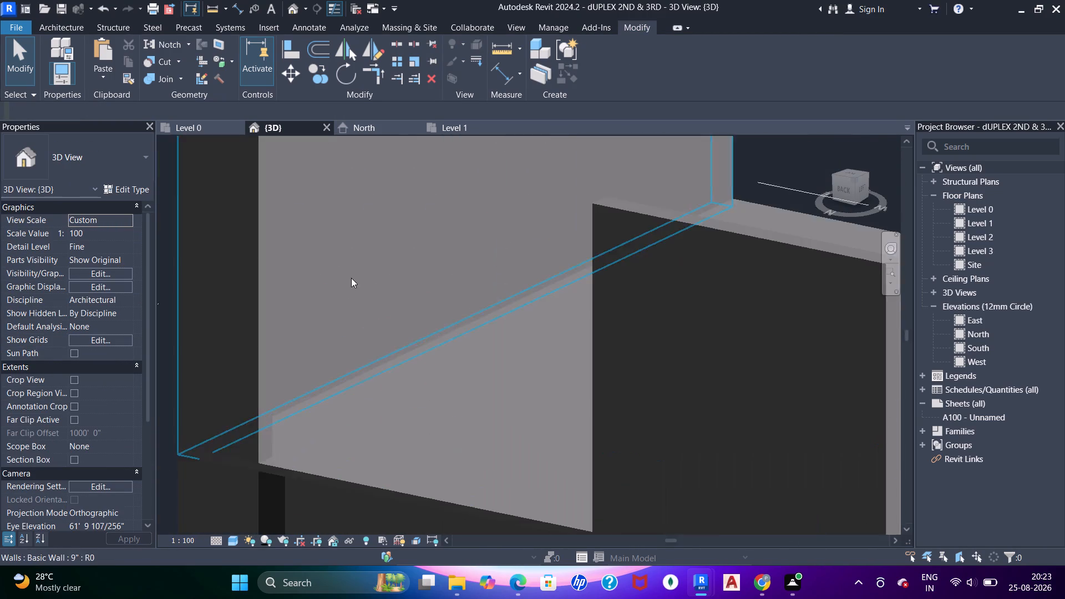
pyautogui.moveTo(351, 278); pyautogui.dragTo(484, 307, button='middle')
pyautogui.scroll(1, 483, 308)
pyautogui.press('a')
pyautogui.press('a')
pyautogui.press('a')
pyautogui.scroll(5, 459, 225)
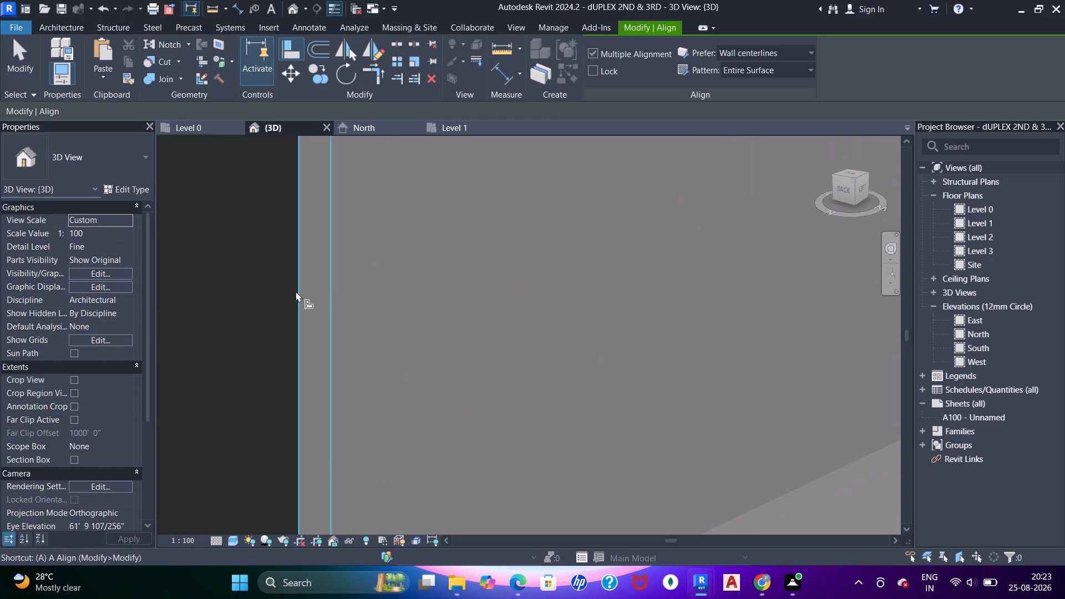
pyautogui.click(304, 291)
pyautogui.scroll(-11, 348, 258)
pyautogui.keyDown('shift'); pyautogui.moveTo(503, 297); pyautogui.dragTo(519, 304, button='middle'); pyautogui.keyUp('shift')
pyautogui.scroll(6, 535, 305)
pyautogui.moveTo(577, 313); pyautogui.dragTo(507, 280, button='middle')
pyautogui.scroll(5, 509, 279)
pyautogui.click(483, 275)
pyautogui.scroll(-11, 496, 259)
pyautogui.moveTo(546, 262); pyautogui.dragTo(521, 271, button='middle')
pyautogui.scroll(-4, 534, 267)
pyautogui.keyDown('shift'); pyautogui.moveTo(612, 299); pyautogui.dragTo(586, 273, button='middle'); pyautogui.keyUp('shift')
pyautogui.scroll(5, 587, 273)
pyautogui.press('Escape')
pyautogui.press('Escape')
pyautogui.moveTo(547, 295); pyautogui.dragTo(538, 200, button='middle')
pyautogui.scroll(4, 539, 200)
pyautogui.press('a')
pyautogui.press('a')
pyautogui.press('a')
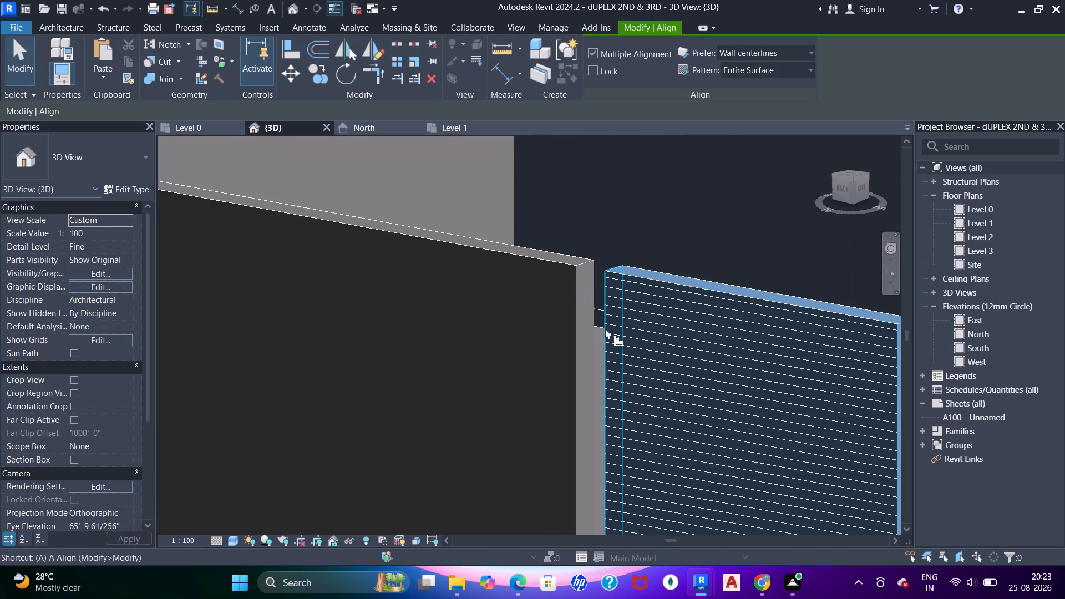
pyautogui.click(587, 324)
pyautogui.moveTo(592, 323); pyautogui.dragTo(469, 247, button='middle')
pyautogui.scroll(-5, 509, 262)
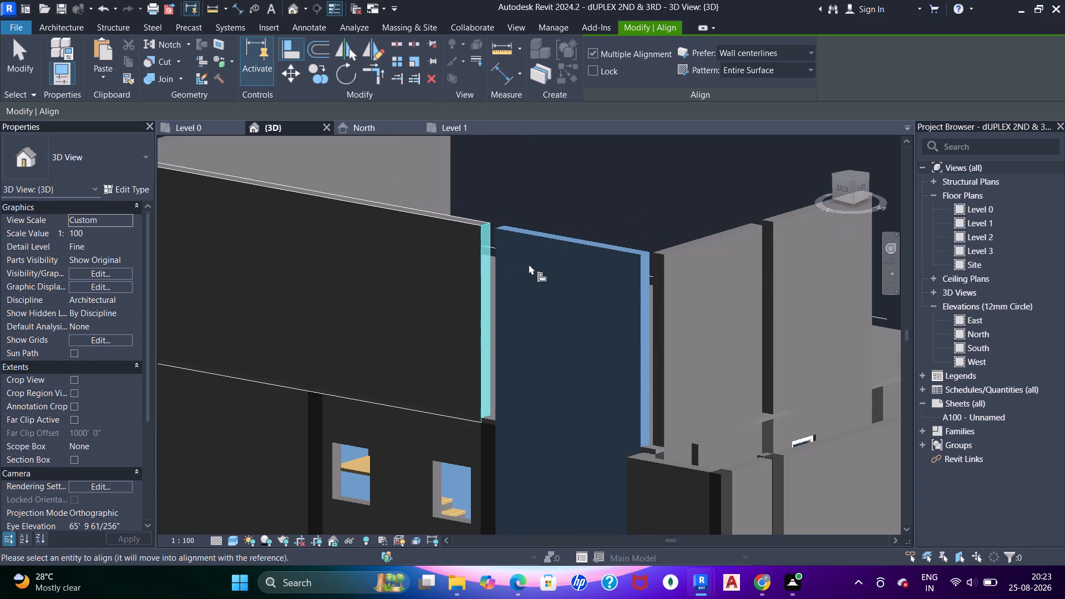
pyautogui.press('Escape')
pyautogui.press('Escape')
# Change the Level 2 brick 9" north wall segment to the Basic Wall 9" type.
pyautogui.click(532, 268)
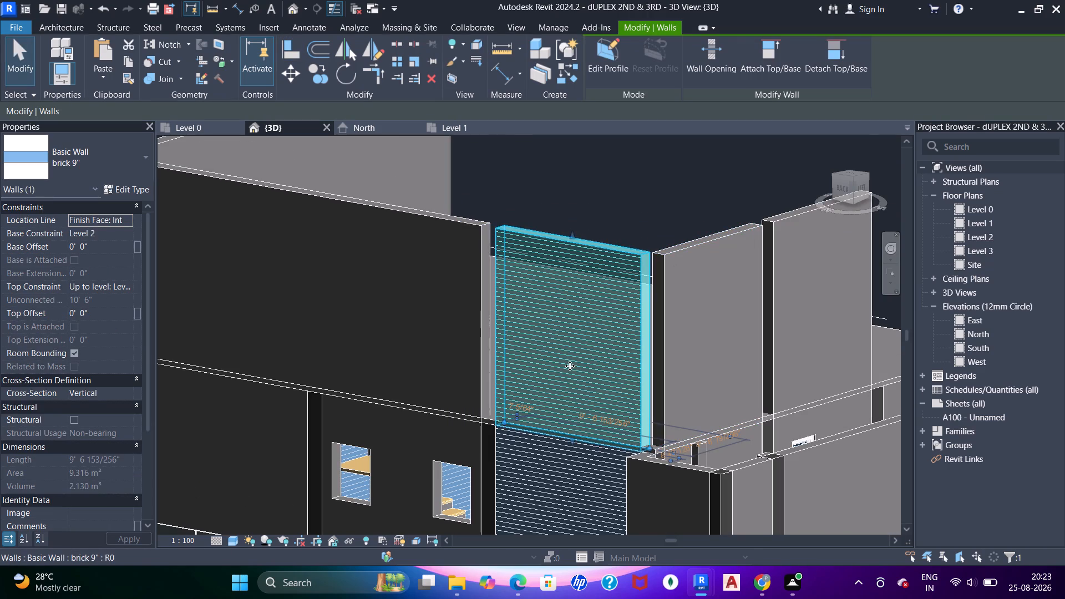
pyautogui.moveTo(551, 365); pyautogui.dragTo(565, 322, button='middle')
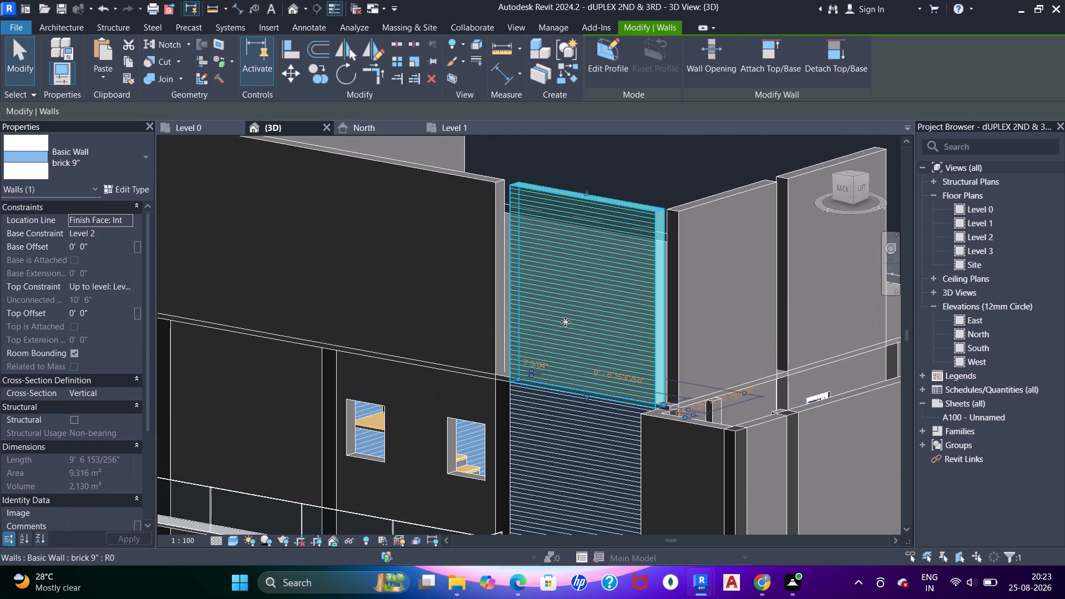
pyautogui.click(33, 169)
pyautogui.scroll(4, 87, 248)
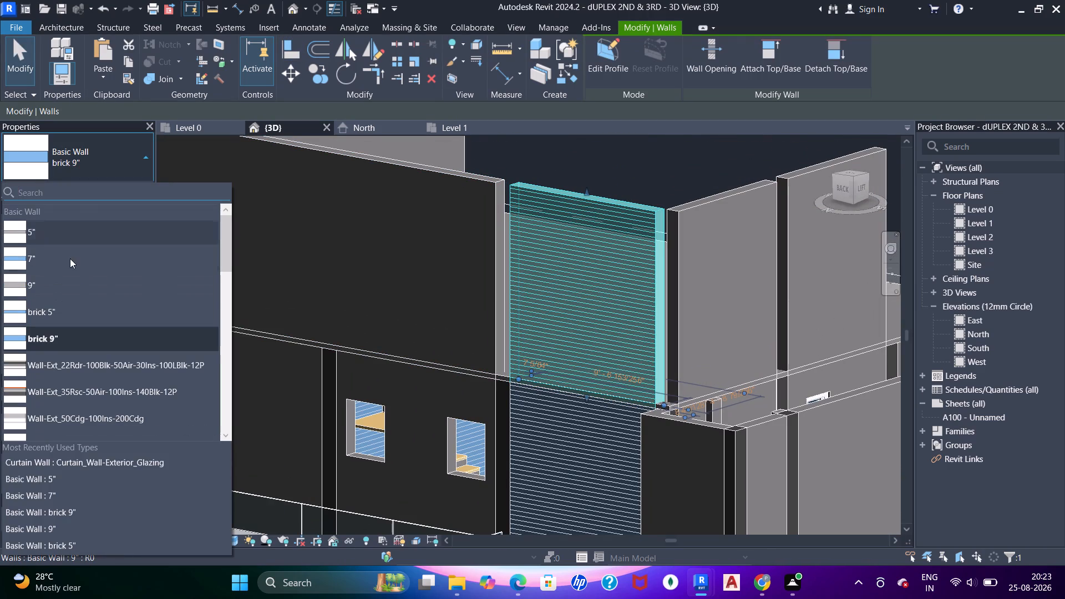
pyautogui.click(47, 290)
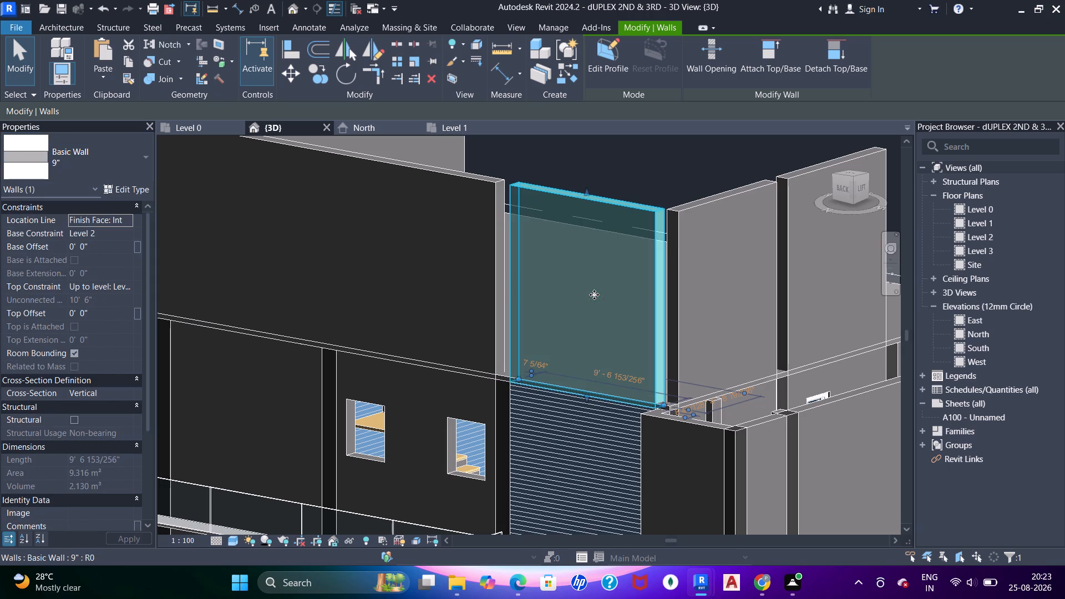
pyautogui.press('Escape')
pyautogui.press('Escape')
# Align the near end of the retyped 9" wall with the end of the adjacent north wall segment.
pyautogui.scroll(4, 528, 306)
pyautogui.moveTo(536, 316); pyautogui.dragTo(541, 343, button='middle')
pyautogui.press('a')
pyautogui.press('a')
pyautogui.press('a')
pyautogui.scroll(5, 464, 323)
pyautogui.click(494, 318)
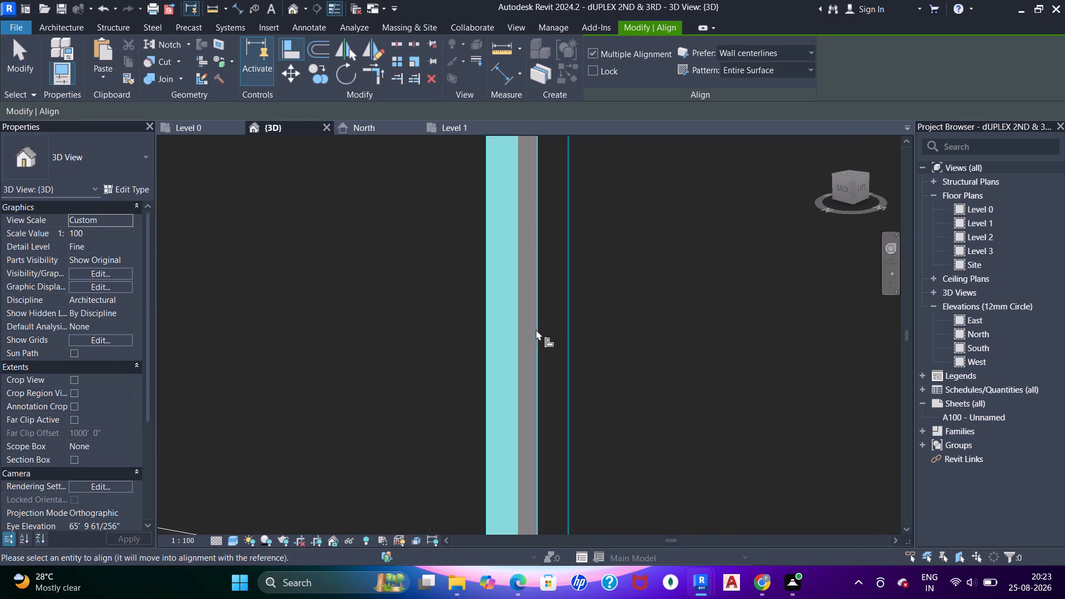
pyautogui.click(540, 330)
pyautogui.scroll(-10, 537, 296)
pyautogui.moveTo(655, 287); pyautogui.dragTo(614, 301, button='middle')
pyautogui.keyDown('shift'); pyautogui.moveTo(687, 313); pyautogui.dragTo(643, 296, button='middle'); pyautogui.keyUp('shift')
pyautogui.scroll(6, 635, 288)
pyautogui.press('Escape')
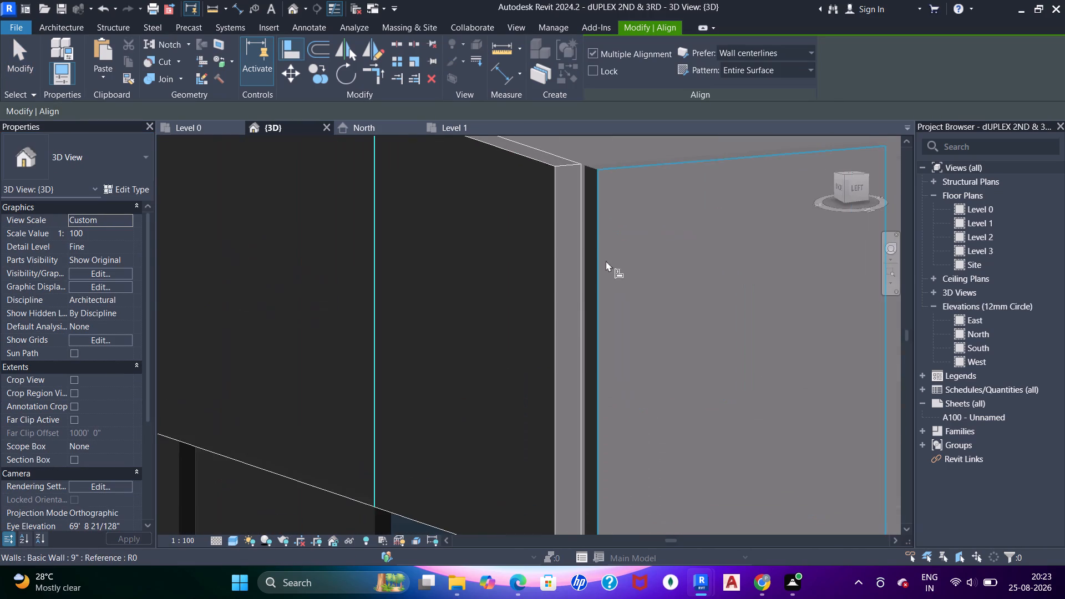
# Align the end of the Level 2 west wall flush with the outer face of the north wall.
pyautogui.scroll(-3, 592, 261)
pyautogui.keyDown('shift'); pyautogui.moveTo(597, 280); pyautogui.dragTo(646, 287, button='middle'); pyautogui.keyUp('shift')
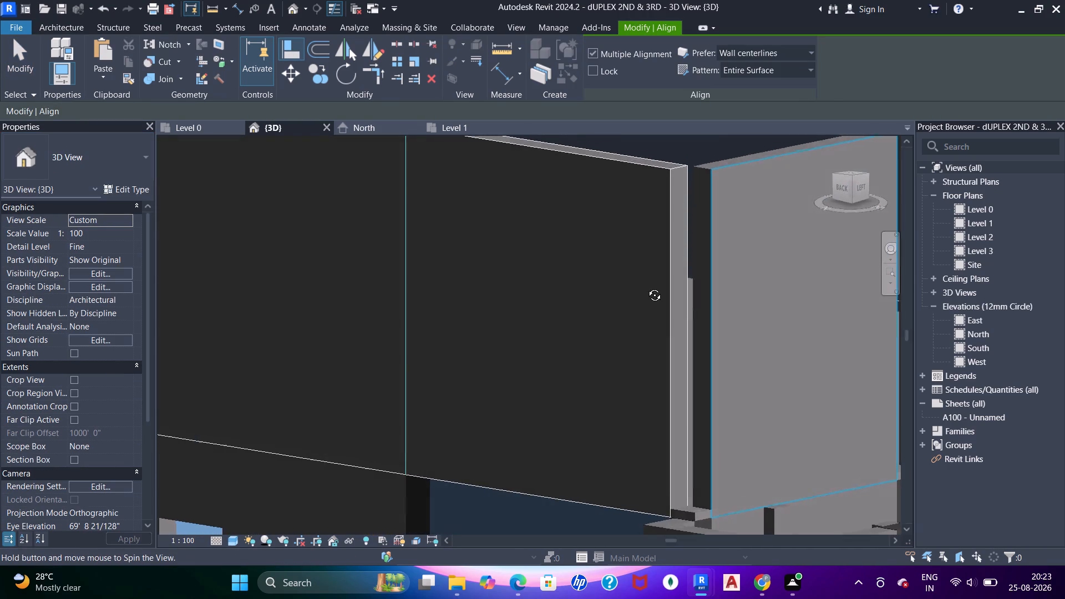
pyautogui.keyDown('shift'); pyautogui.moveTo(646, 287); pyautogui.dragTo(700, 454, button='middle'); pyautogui.keyUp('shift')
pyautogui.keyDown('shift'); pyautogui.moveTo(729, 250); pyautogui.dragTo(721, 270, button='middle'); pyautogui.keyUp('shift')
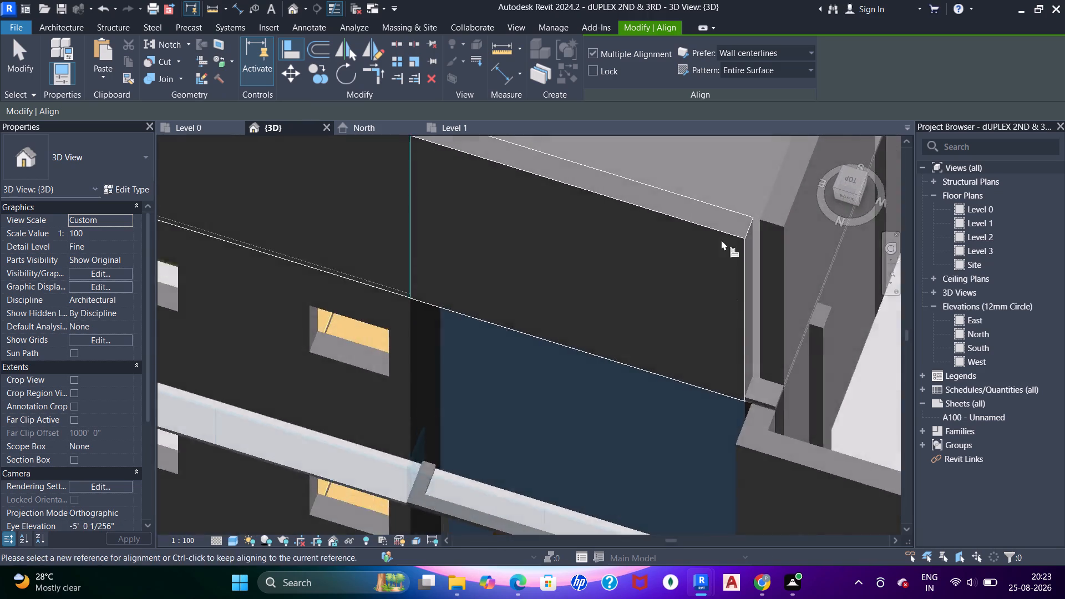
pyautogui.scroll(4, 721, 238)
pyautogui.press('Escape')
pyautogui.press('a')
pyautogui.press('a')
pyautogui.moveTo(782, 322); pyautogui.dragTo(697, 255, button='middle')
pyautogui.scroll(3, 690, 265)
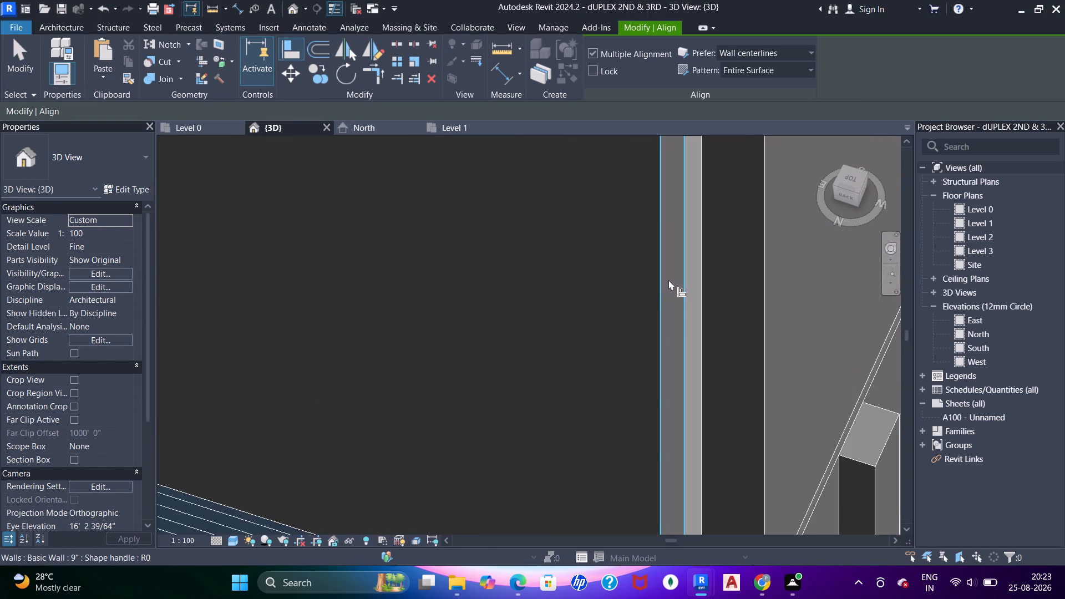
pyautogui.click(647, 287)
pyautogui.click(748, 269)
pyautogui.scroll(-5, 718, 245)
pyautogui.press('Escape')
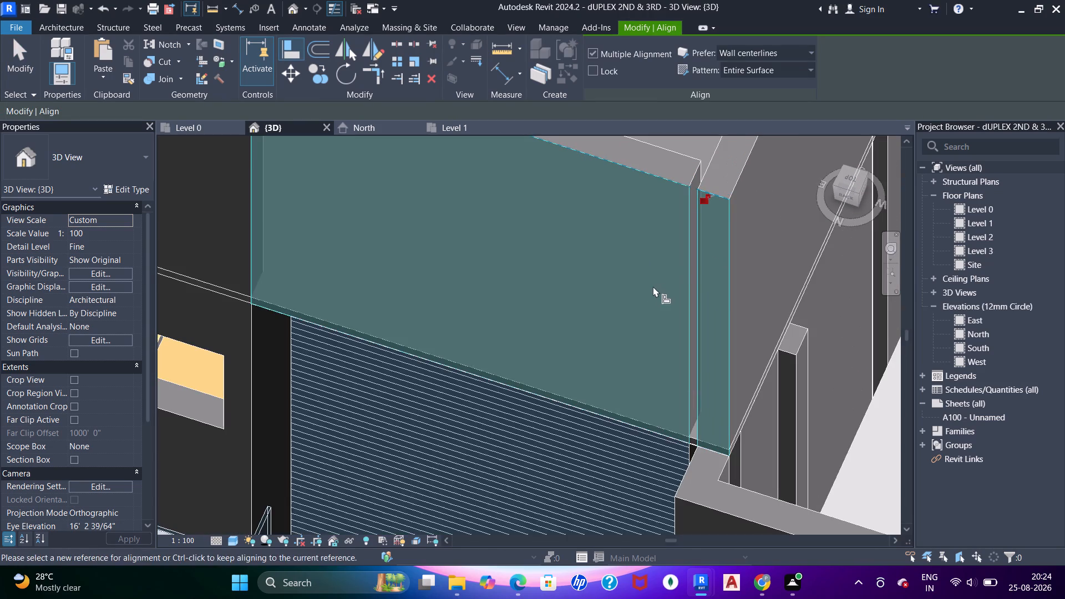
pyautogui.press('Escape')
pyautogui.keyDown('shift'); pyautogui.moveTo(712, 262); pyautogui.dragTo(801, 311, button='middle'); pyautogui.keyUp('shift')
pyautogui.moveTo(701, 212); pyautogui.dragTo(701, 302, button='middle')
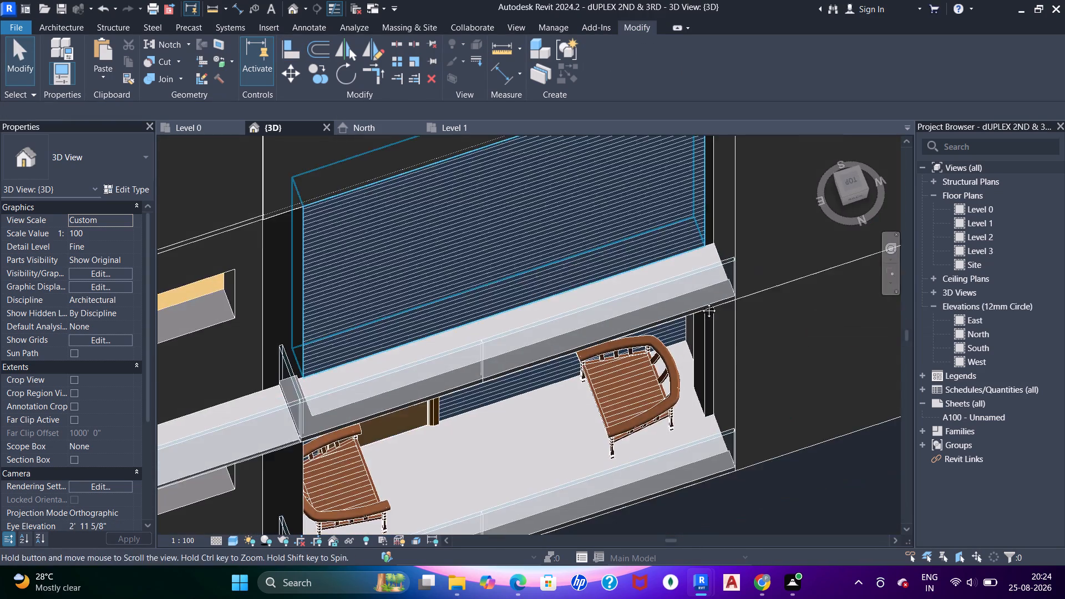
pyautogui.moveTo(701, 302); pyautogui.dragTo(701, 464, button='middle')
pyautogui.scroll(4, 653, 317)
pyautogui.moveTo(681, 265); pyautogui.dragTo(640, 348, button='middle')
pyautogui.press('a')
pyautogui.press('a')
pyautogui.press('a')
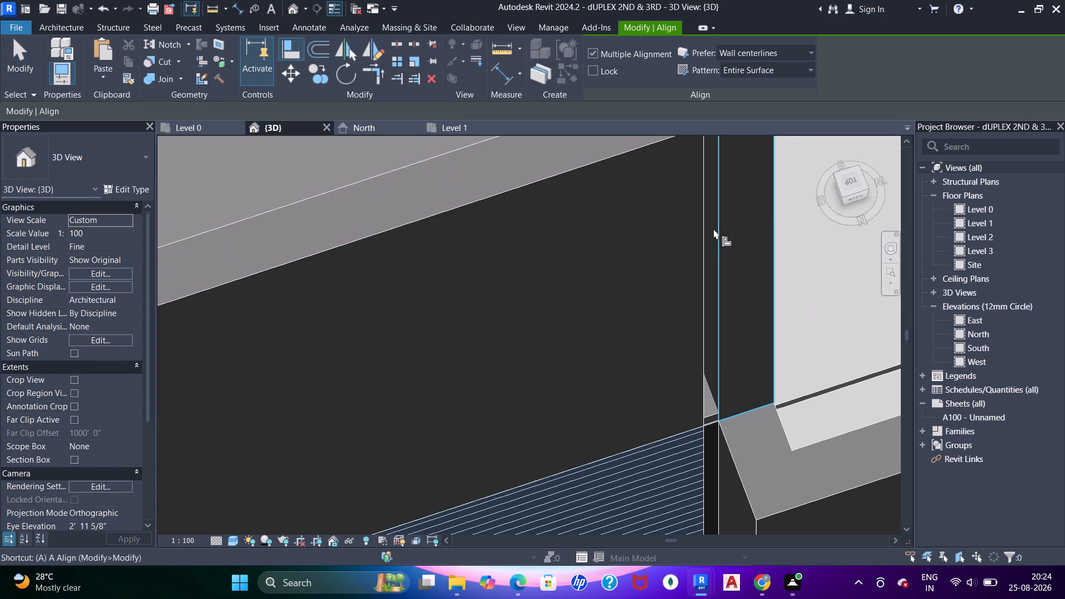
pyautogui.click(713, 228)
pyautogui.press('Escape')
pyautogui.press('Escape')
# Align the north wall's west end to the side face of the west wall to close the corner gap.
pyautogui.press('a')
pyautogui.press('a')
pyautogui.press('a')
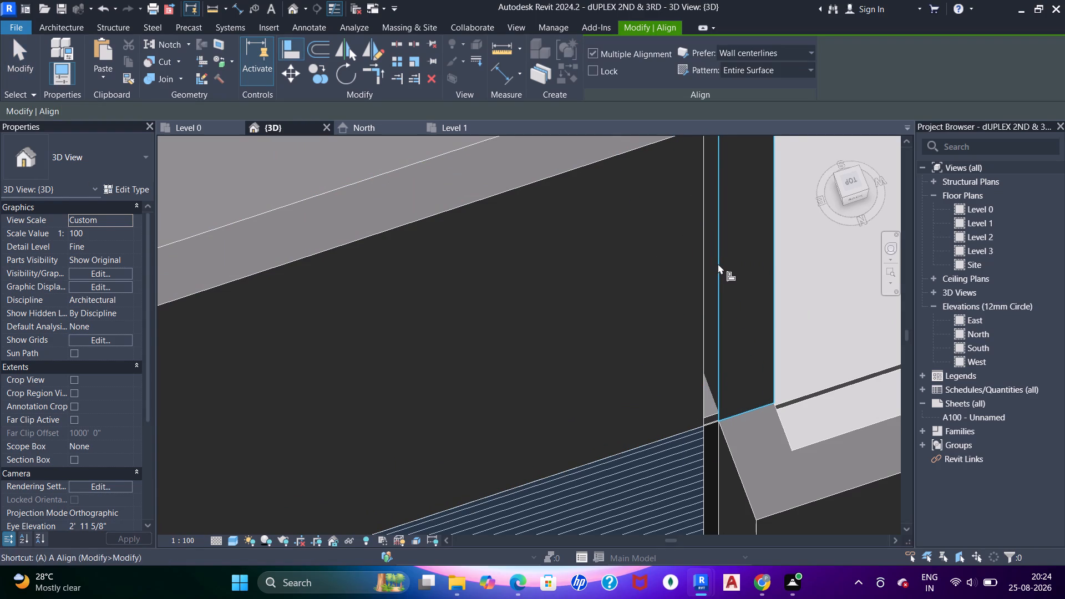
pyautogui.press('Tab')
pyautogui.press('Tab')
pyautogui.click(714, 263)
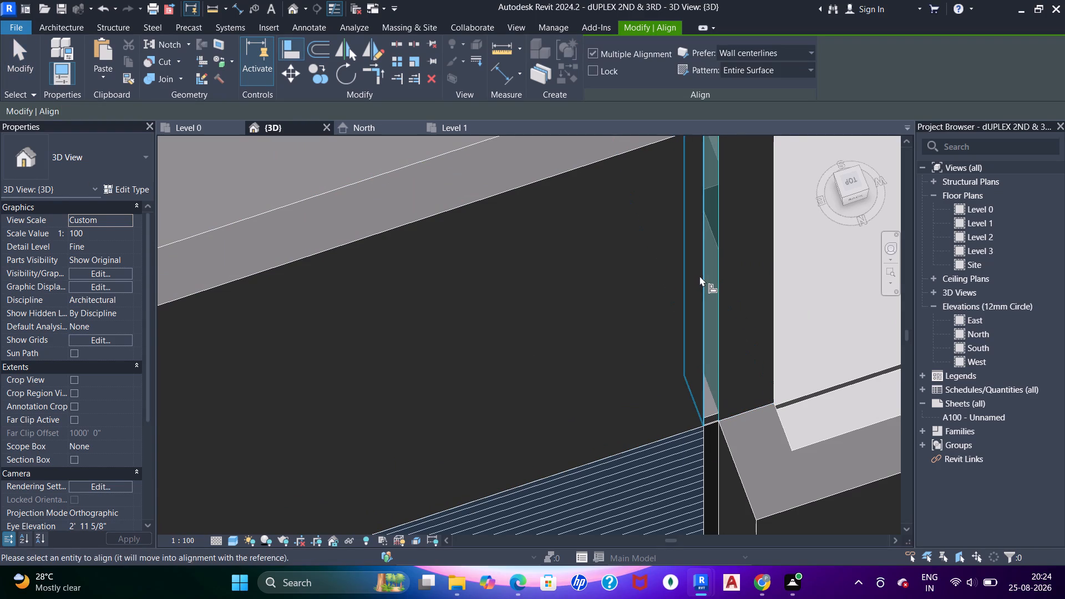
pyautogui.click(699, 276)
pyautogui.scroll(-11, 701, 269)
pyautogui.press('Escape')
pyautogui.press('Escape')
# Join the Level 2 west wall with the north wall at their shared corner using Join Geometry.
pyautogui.keyDown('shift'); pyautogui.middleClick(661, 293); pyautogui.keyUp('shift')
pyautogui.scroll(6, 722, 288)
pyautogui.moveTo(708, 302); pyautogui.dragTo(665, 348, button='middle')
pyautogui.press('k')
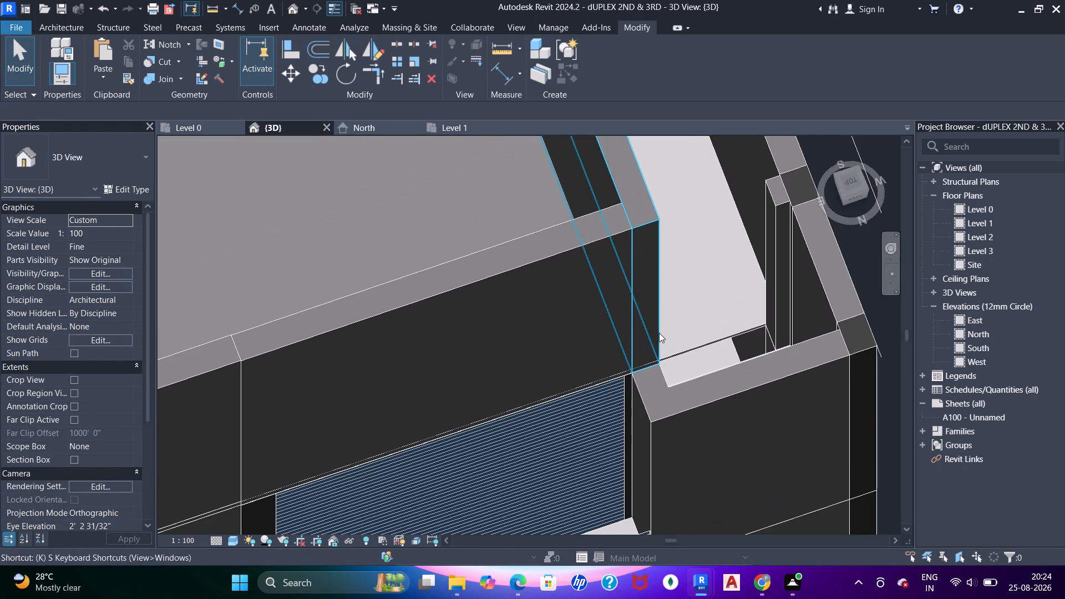
pyautogui.press('j')
pyautogui.press('j')
pyautogui.press('Escape')
pyautogui.press('Escape')
pyautogui.write('hj')
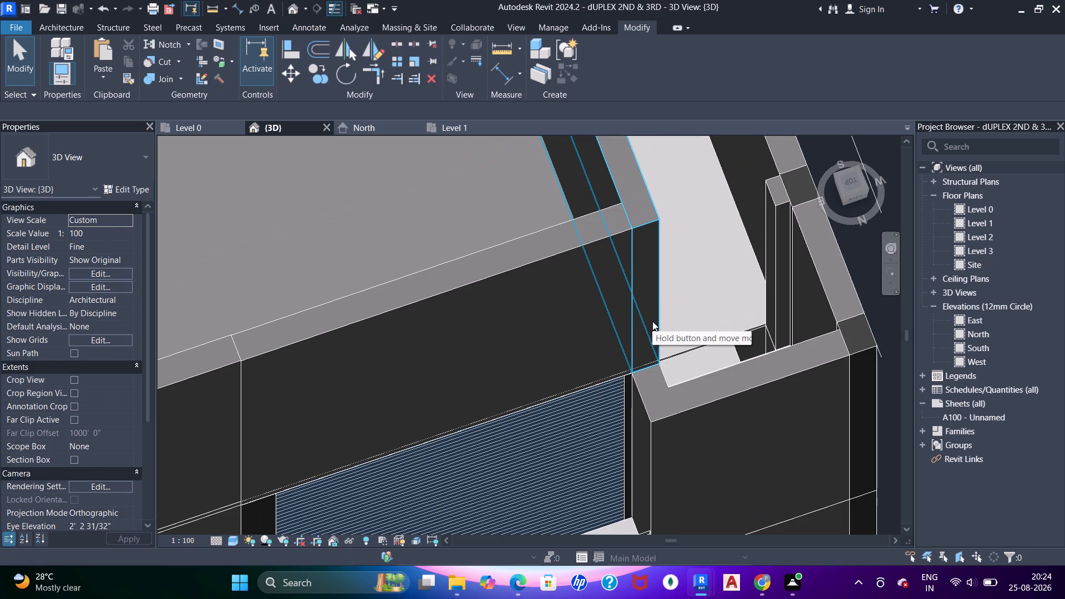
pyautogui.press('Escape')
pyautogui.write('jj')
pyautogui.click(643, 314)
pyautogui.click(630, 313)
# Join the retyped 9" north wall segment with the adjacent north wall segment.
pyautogui.scroll(-4, 602, 288)
pyautogui.keyDown('shift'); pyautogui.moveTo(534, 316); pyautogui.dragTo(602, 240, button='middle'); pyautogui.keyUp('shift')
pyautogui.moveTo(468, 365); pyautogui.dragTo(606, 256, button='middle')
pyautogui.click(584, 256)
pyautogui.click(476, 306)
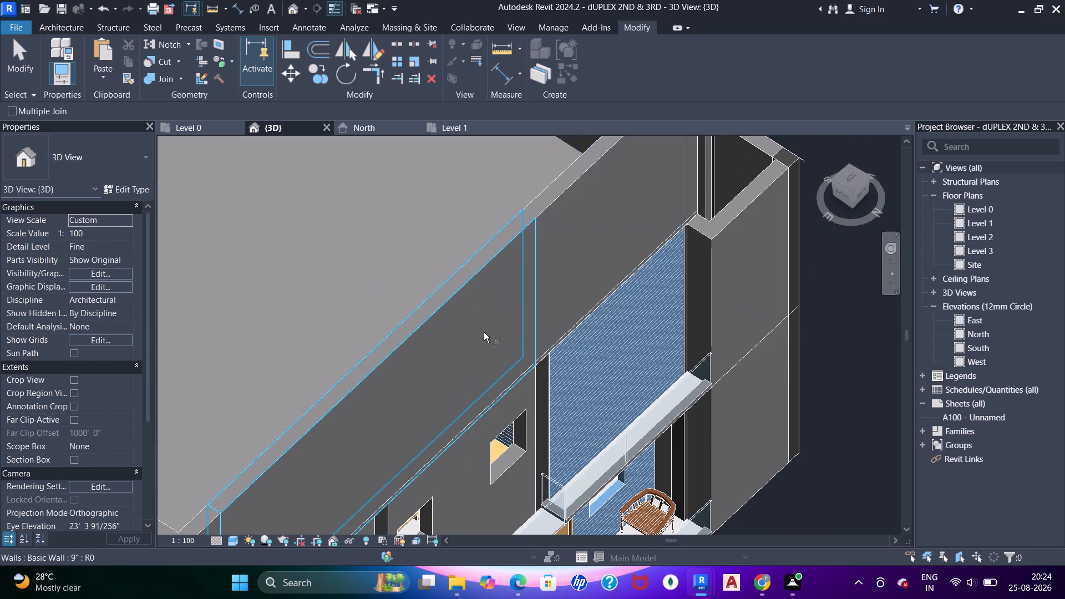
# Join the Level 2 north wall with the east wall at their shared corner using Join Geometry.
pyautogui.moveTo(485, 330); pyautogui.dragTo(574, 187, button='middle')
pyautogui.click(513, 288)
pyautogui.click(283, 423)
pyautogui.scroll(-5, 339, 334)
pyautogui.keyDown('shift'); pyautogui.moveTo(376, 398); pyautogui.dragTo(560, 343, button='middle'); pyautogui.keyUp('shift')
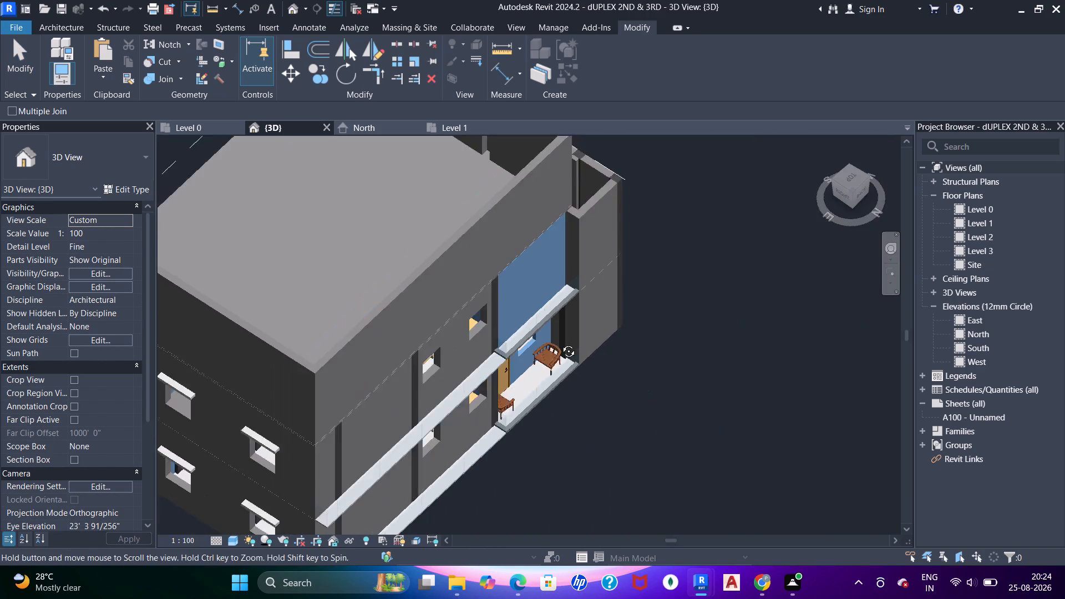
pyautogui.keyDown('shift'); pyautogui.moveTo(560, 343); pyautogui.dragTo(516, 275, button='middle'); pyautogui.keyUp('shift')
pyautogui.press('Escape')
pyautogui.press('Escape')
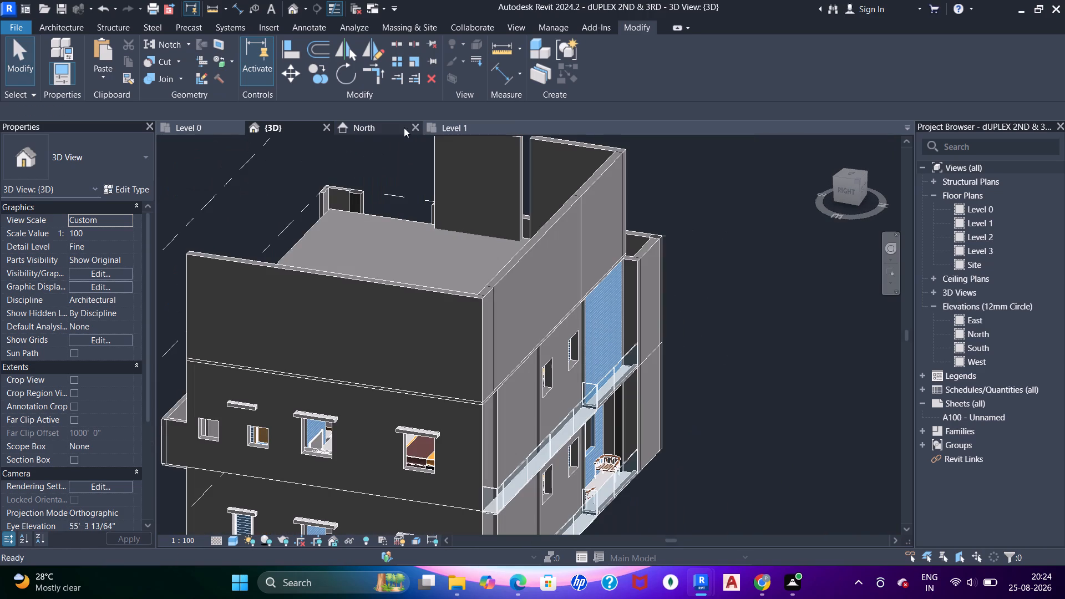
# In the North elevation, select all the Level 2 walls and set their top constraint to Unconnected.
pyautogui.click(392, 126)
pyautogui.moveTo(516, 219); pyautogui.dragTo(529, 356, button='middle')
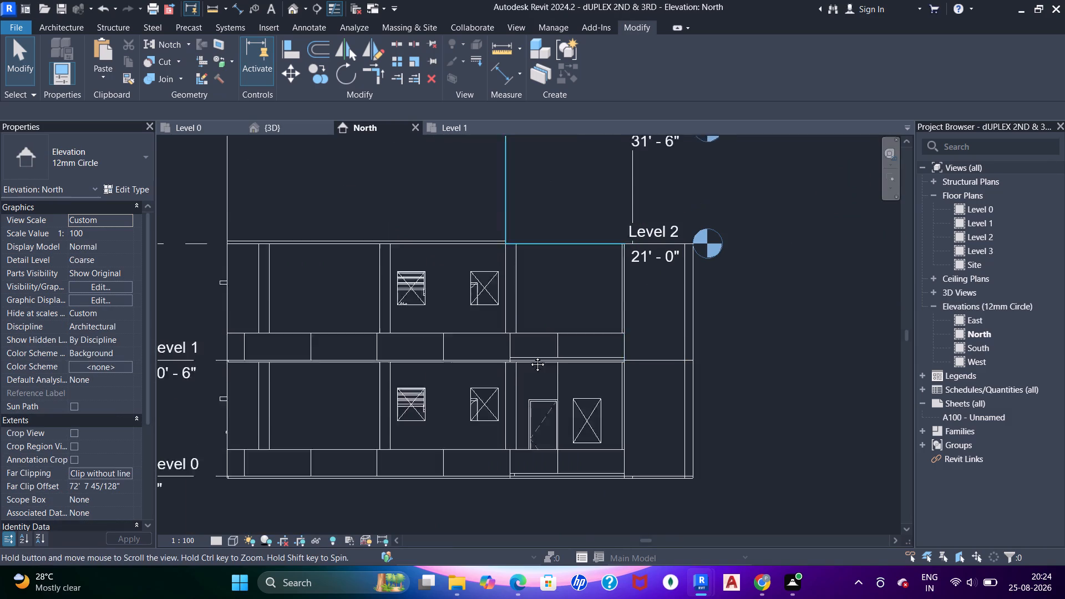
pyautogui.moveTo(529, 356); pyautogui.dragTo(529, 357, button='middle')
pyautogui.press('Escape')
pyautogui.moveTo(504, 265); pyautogui.dragTo(546, 265, button='middle')
pyautogui.scroll(-2, 348, 224)
pyautogui.moveTo(353, 232); pyautogui.dragTo(366, 238, button='middle')
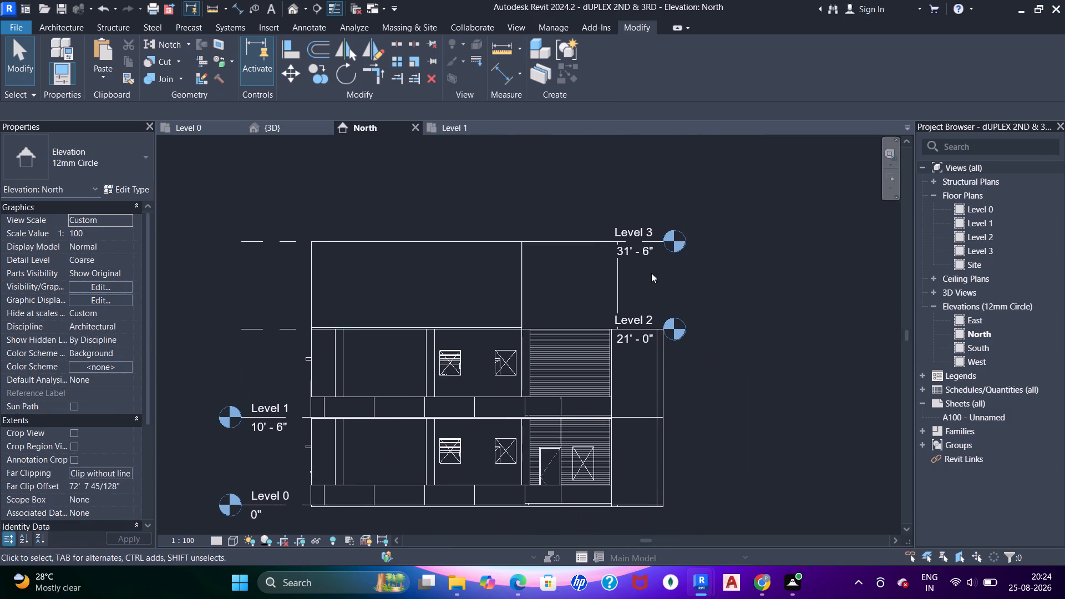
pyautogui.moveTo(674, 282); pyautogui.dragTo(270, 269)
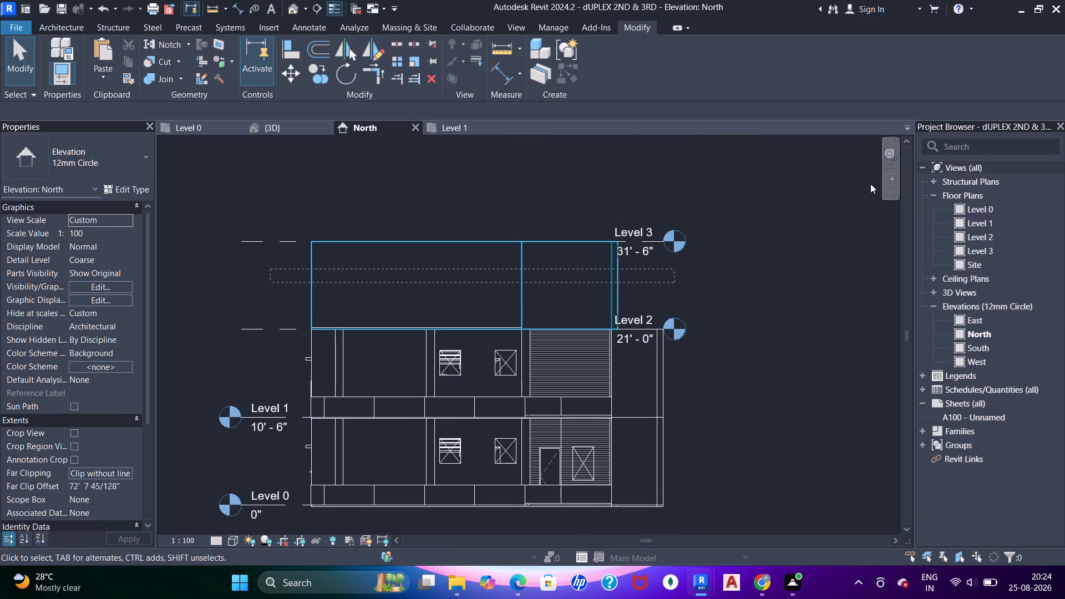
pyautogui.click(128, 284)
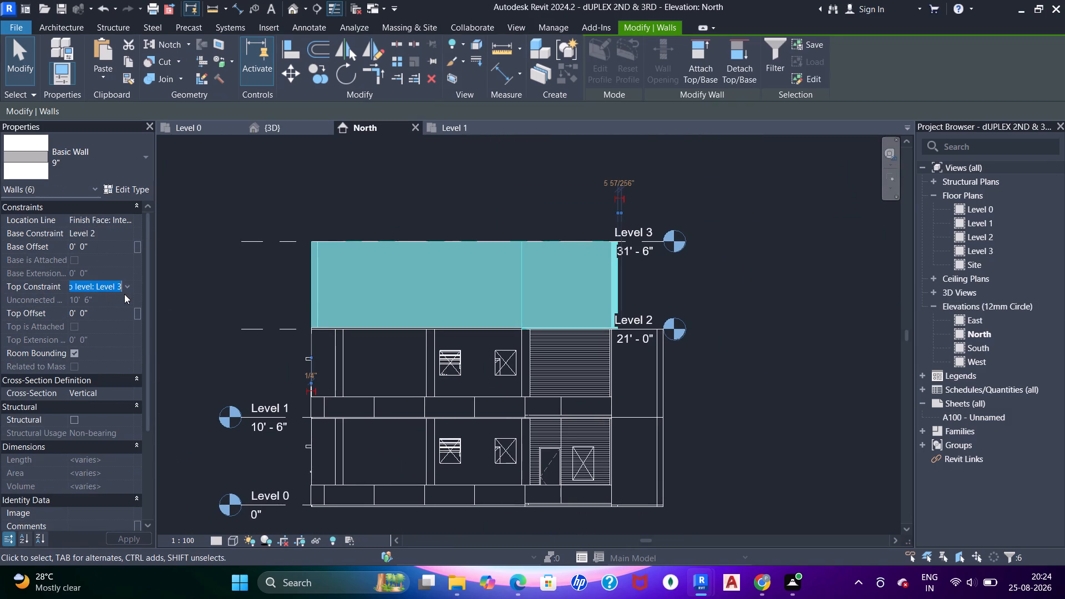
pyautogui.click(104, 300)
pyautogui.click(113, 306)
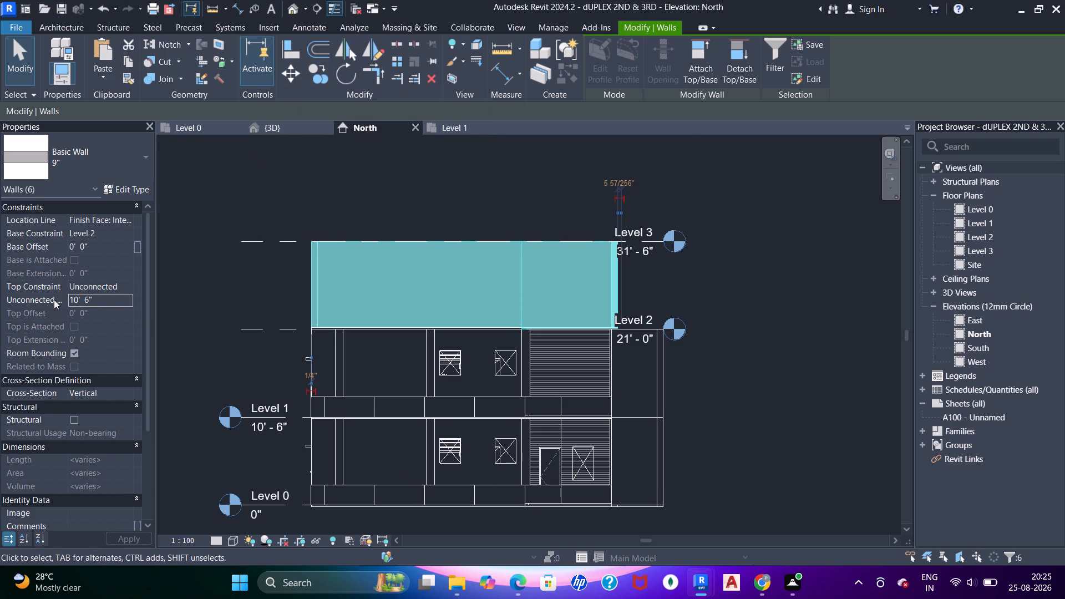
# Set the unconnected height of the selected Level 2 walls to 3'6".
pyautogui.click(102, 304)
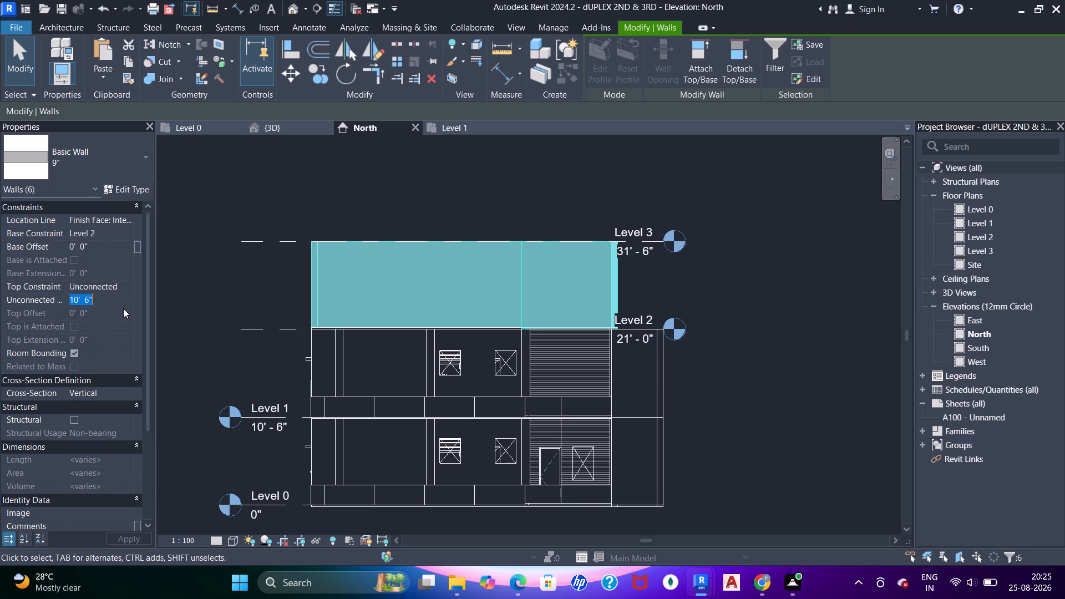
pyautogui.press('3')
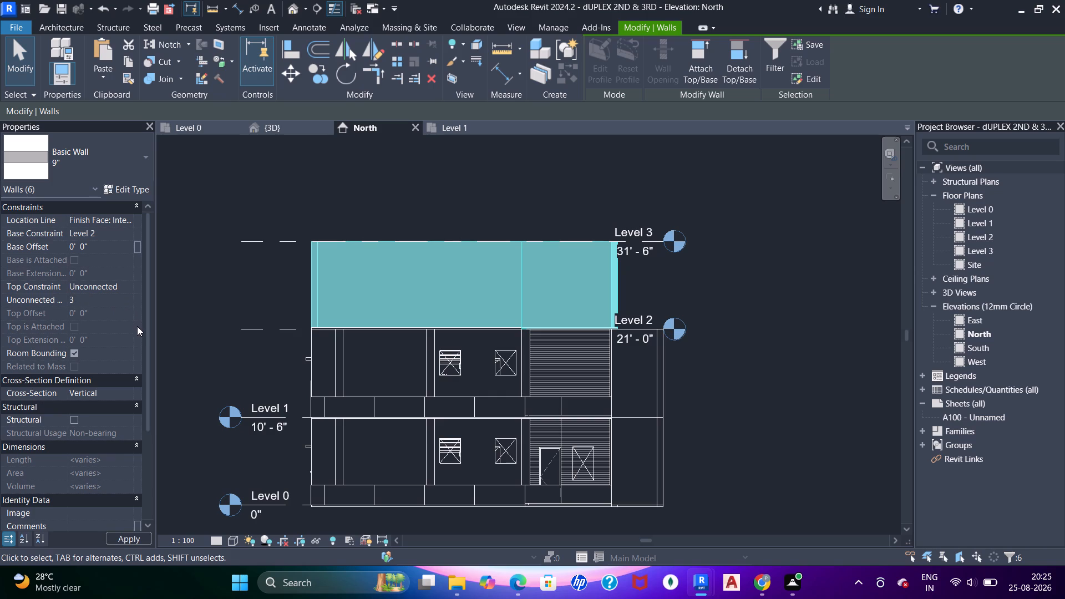
pyautogui.press(';')
pyautogui.press('6')
pyautogui.press('BackSpace')
pyautogui.press('BackSpace')
pyautogui.press("'")
pyautogui.press('6')
pyautogui.hotkey('shift', '"')
pyautogui.press('Return')
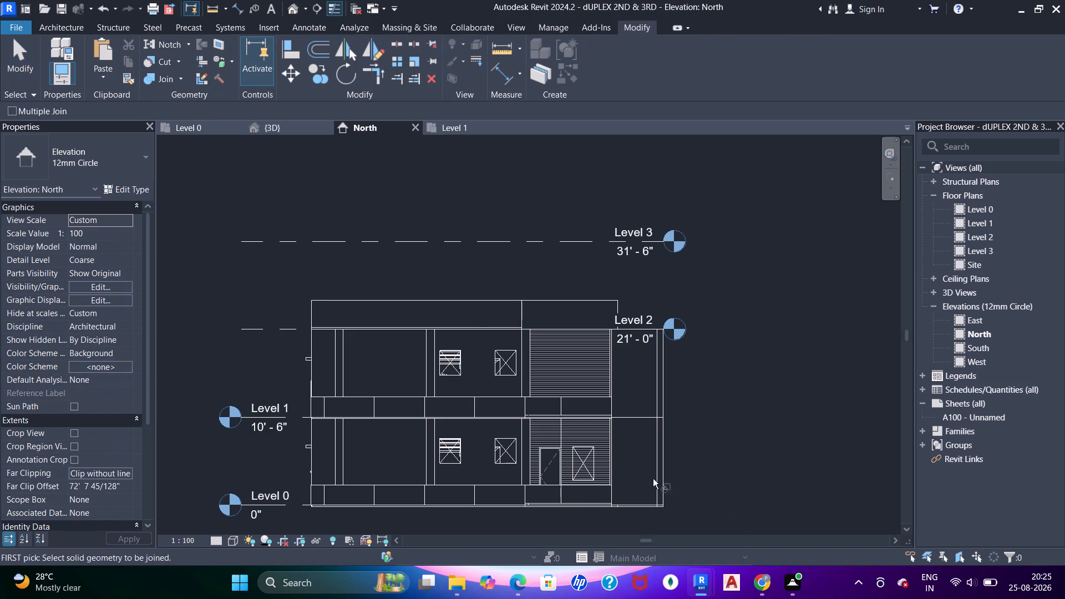
# Examine the lowered Level 2 walls and the rest of the building from all sides in the 3D view.
pyautogui.scroll(-1, 454, 294)
pyautogui.keyDown('shift'); pyautogui.moveTo(449, 293); pyautogui.dragTo(471, 334, button='middle'); pyautogui.keyUp('shift')
pyautogui.click(280, 123)
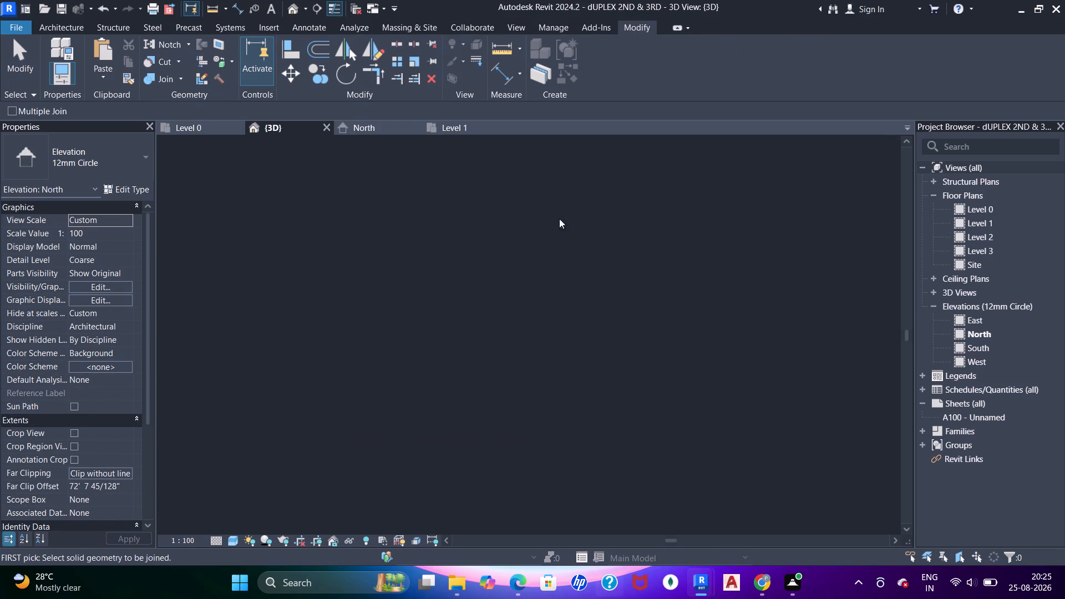
pyautogui.scroll(-3, 600, 221)
pyautogui.keyDown('shift'); pyautogui.moveTo(579, 283); pyautogui.dragTo(661, 261, button='middle'); pyautogui.keyUp('shift')
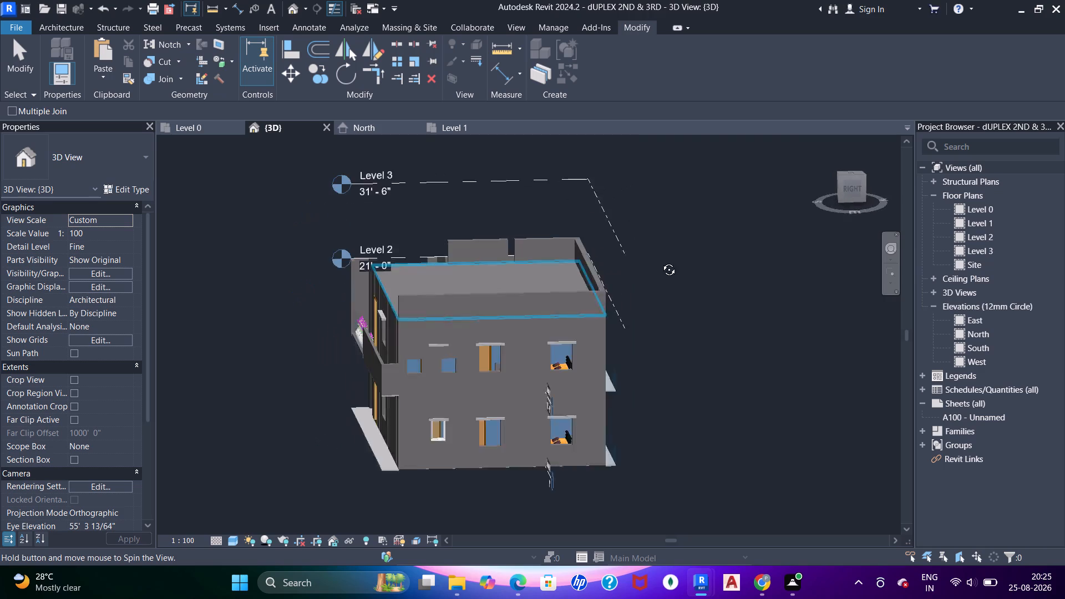
pyautogui.keyDown('shift'); pyautogui.moveTo(661, 261); pyautogui.dragTo(716, 220, button='middle'); pyautogui.keyUp('shift')
pyautogui.scroll(6, 513, 338)
pyautogui.scroll(5, 564, 344)
pyautogui.press('Escape')
pyautogui.press('Escape')
pyautogui.scroll(-4, 594, 298)
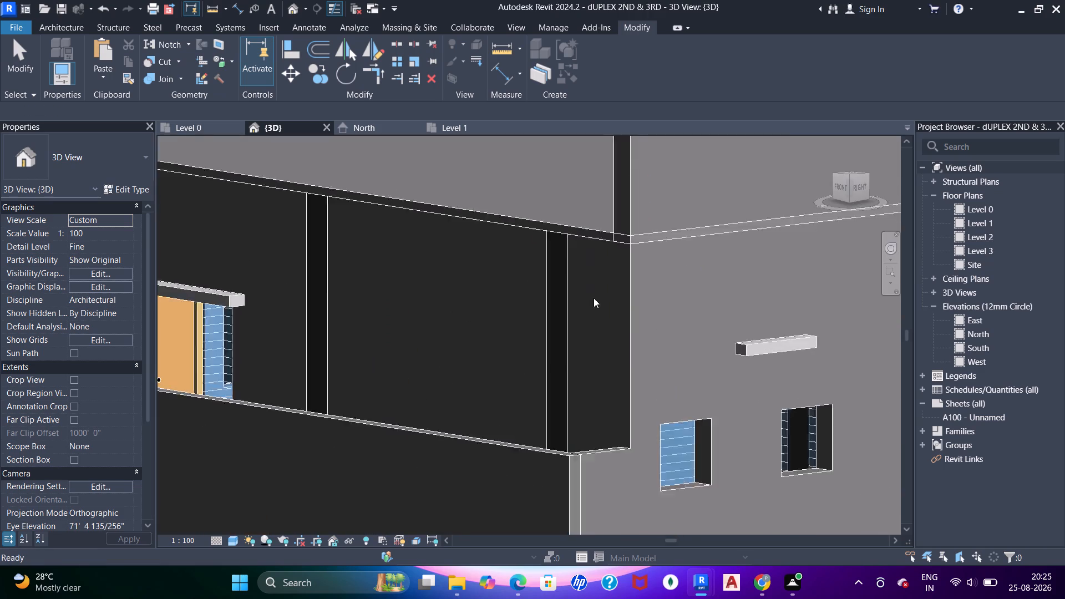
pyautogui.scroll(-1, 594, 298)
pyautogui.keyDown('shift'); pyautogui.moveTo(634, 278); pyautogui.dragTo(627, 319, button='middle'); pyautogui.keyUp('shift')
pyautogui.scroll(-3, 625, 304)
pyautogui.moveTo(628, 316); pyautogui.dragTo(636, 252, button='middle')
pyautogui.scroll(4, 636, 252)
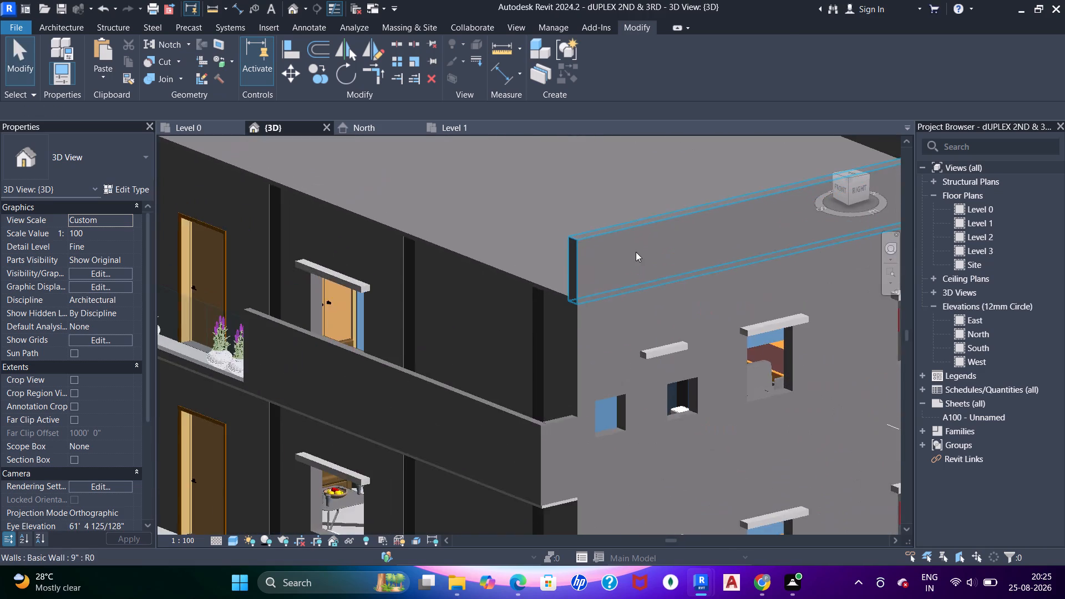
pyautogui.scroll(-4, 636, 252)
pyautogui.moveTo(653, 283); pyautogui.dragTo(657, 297, button='middle')
pyautogui.keyDown('shift'); pyautogui.moveTo(601, 339); pyautogui.dragTo(642, 301, button='middle'); pyautogui.keyUp('shift')
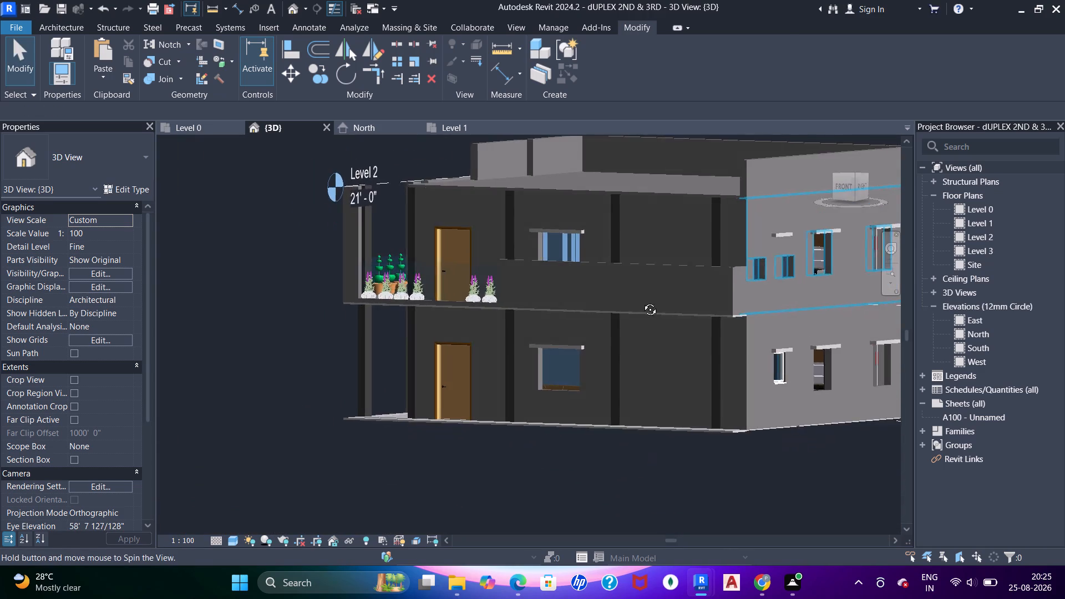
pyautogui.keyDown('shift'); pyautogui.moveTo(642, 301); pyautogui.dragTo(639, 339, button='middle'); pyautogui.keyUp('shift')
pyautogui.scroll(-4, 589, 278)
pyautogui.keyDown('shift'); pyautogui.moveTo(504, 324); pyautogui.dragTo(615, 314, button='middle'); pyautogui.keyUp('shift')
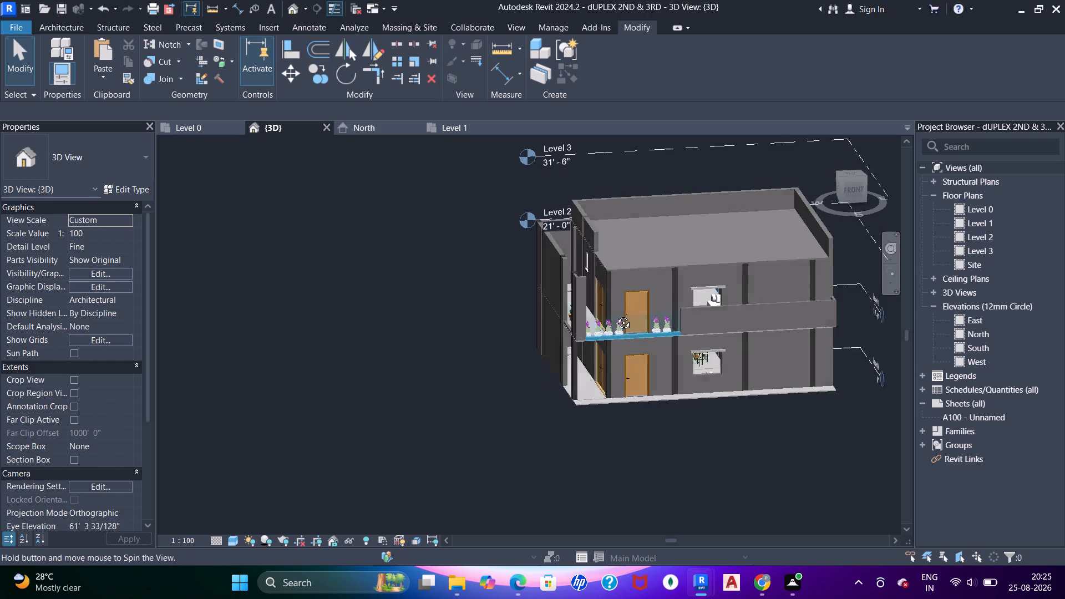
pyautogui.keyDown('shift'); pyautogui.moveTo(615, 314); pyautogui.dragTo(641, 327, button='middle'); pyautogui.keyUp('shift')
pyautogui.scroll(5, 641, 327)
pyautogui.scroll(-3, 641, 327)
pyautogui.moveTo(679, 326); pyautogui.dragTo(490, 375, button='middle')
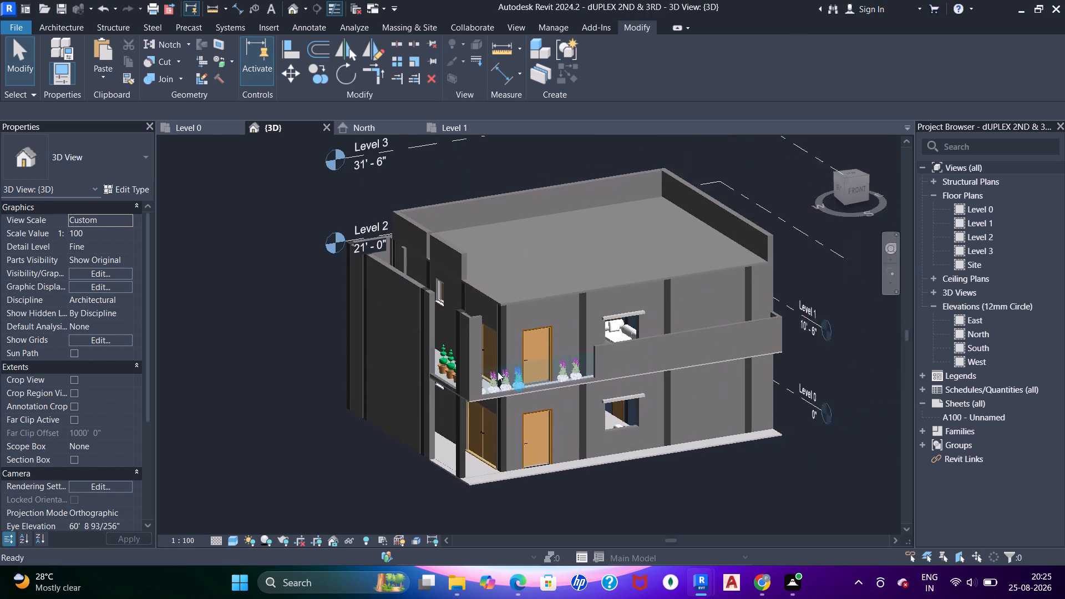
pyautogui.scroll(6, 550, 354)
pyautogui.scroll(-5, 561, 301)
pyautogui.moveTo(571, 363); pyautogui.dragTo(608, 211, button='middle')
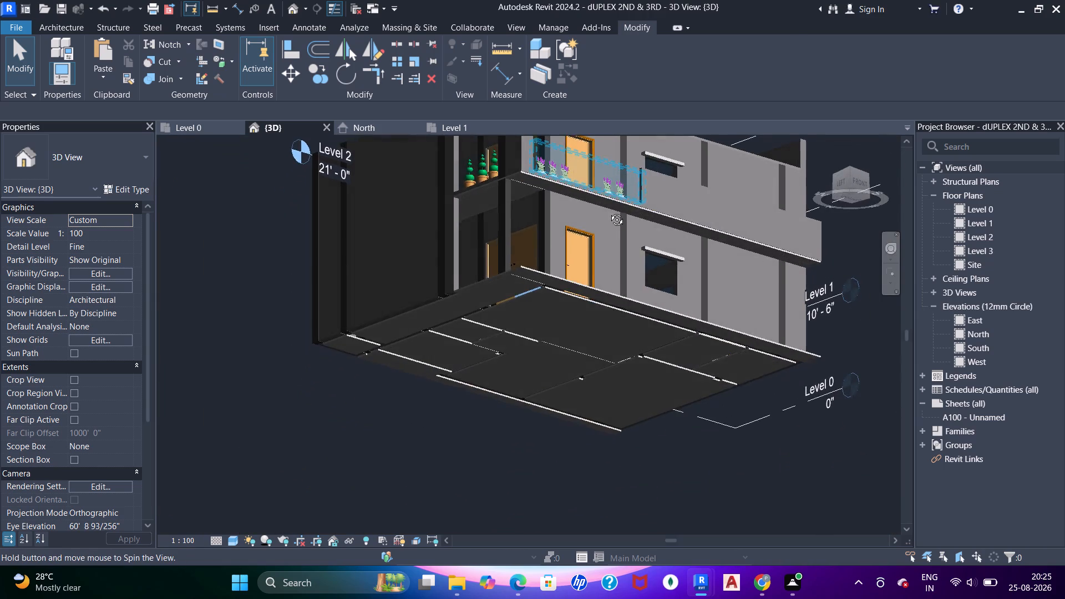
pyautogui.moveTo(608, 211); pyautogui.dragTo(604, 189, button='middle')
pyautogui.scroll(6, 460, 316)
pyautogui.scroll(-3, 450, 312)
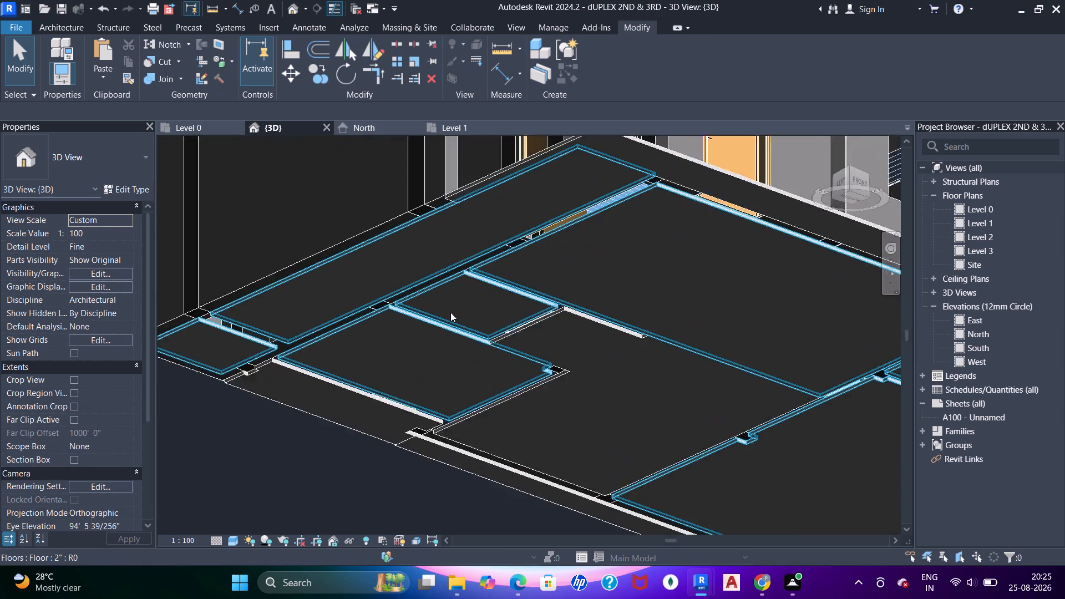
pyautogui.scroll(-5, 450, 312)
pyautogui.keyDown('shift'); pyautogui.moveTo(582, 192); pyautogui.dragTo(572, 363, button='middle'); pyautogui.keyUp('shift')
pyautogui.scroll(5, 551, 394)
pyautogui.scroll(-5, 541, 373)
pyautogui.keyDown('shift'); pyautogui.moveTo(549, 423); pyautogui.dragTo(569, 193, button='middle'); pyautogui.keyUp('shift')
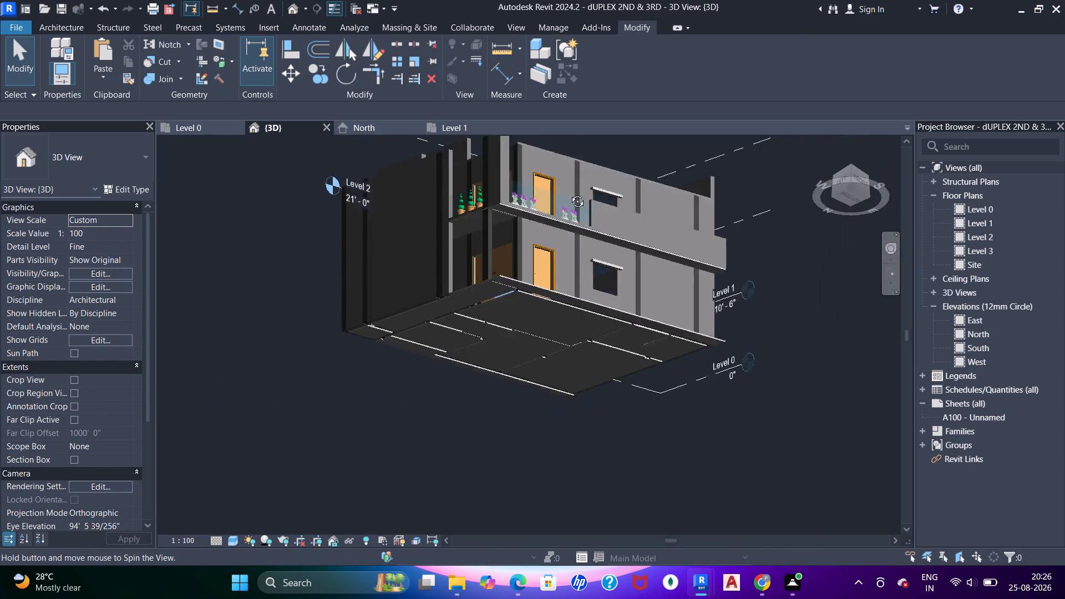
pyautogui.keyDown('shift'); pyautogui.moveTo(569, 193); pyautogui.dragTo(570, 171, button='middle'); pyautogui.keyUp('shift')
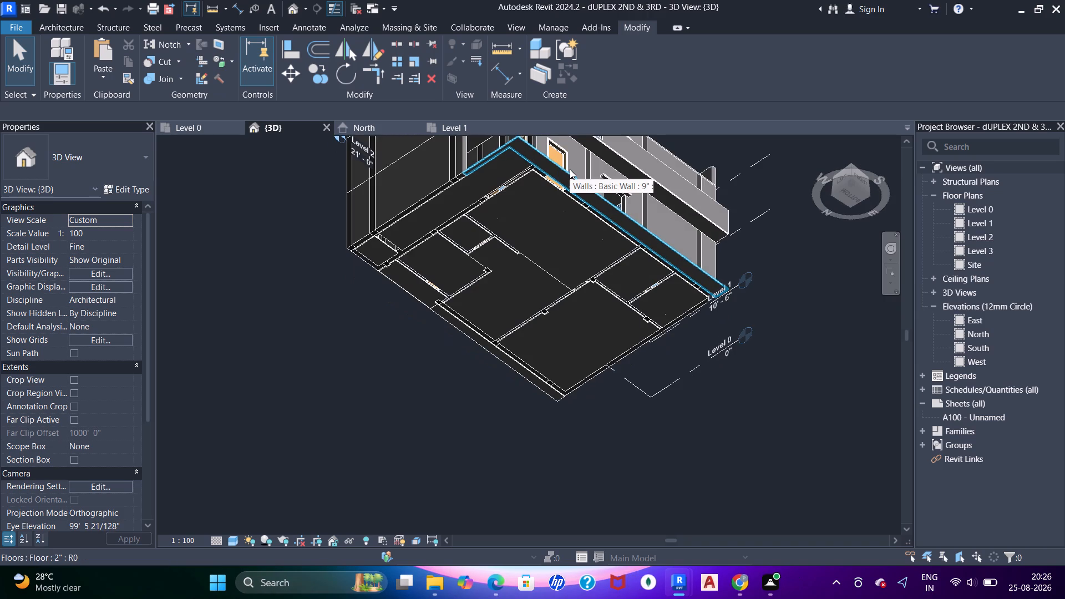
pyautogui.scroll(-2, 570, 169)
pyautogui.keyDown('shift'); pyautogui.moveTo(571, 169); pyautogui.dragTo(578, 200, button='middle'); pyautogui.keyUp('shift')
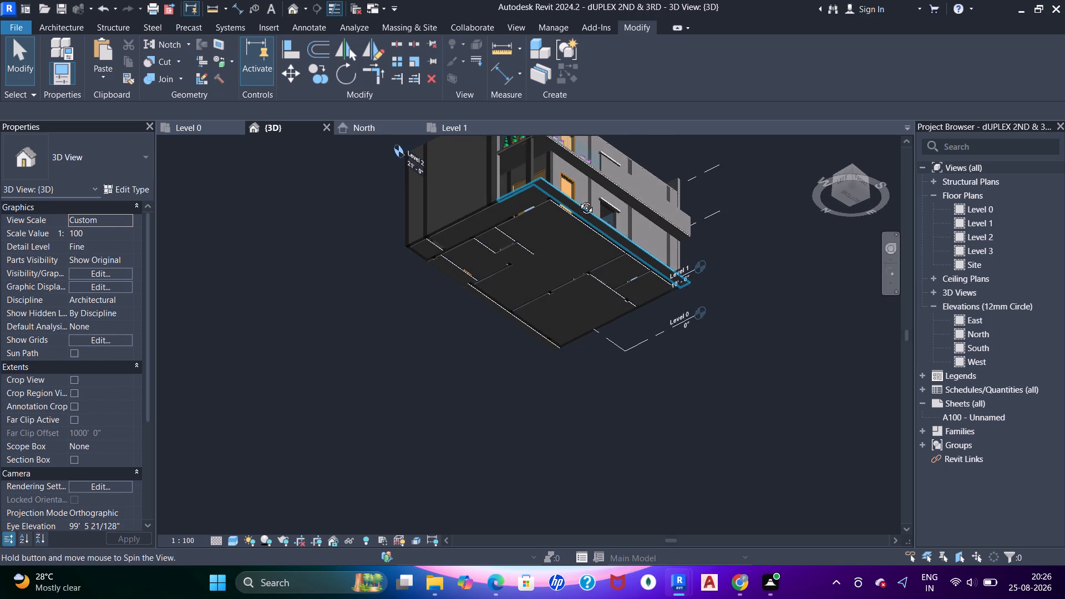
pyautogui.keyDown('shift'); pyautogui.moveTo(578, 200); pyautogui.dragTo(544, 343, button='middle'); pyautogui.keyUp('shift')
pyautogui.scroll(12, 523, 261)
pyautogui.moveTo(560, 222); pyautogui.dragTo(412, 350, button='middle')
pyautogui.scroll(-5, 466, 288)
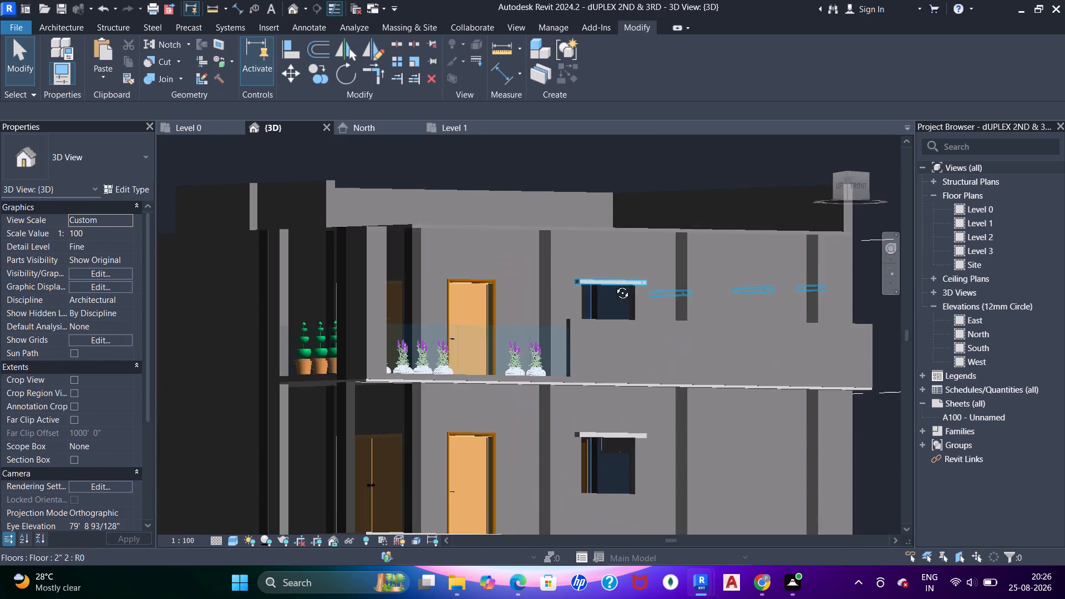
pyautogui.keyDown('shift'); pyautogui.moveTo(614, 285); pyautogui.dragTo(597, 359, button='middle'); pyautogui.keyUp('shift')
pyautogui.scroll(6, 443, 321)
pyautogui.scroll(-4, 423, 311)
pyautogui.moveTo(424, 331); pyautogui.dragTo(561, 270, button='middle')
pyautogui.scroll(-3, 515, 267)
pyautogui.moveTo(516, 267); pyautogui.dragTo(521, 273, button='middle')
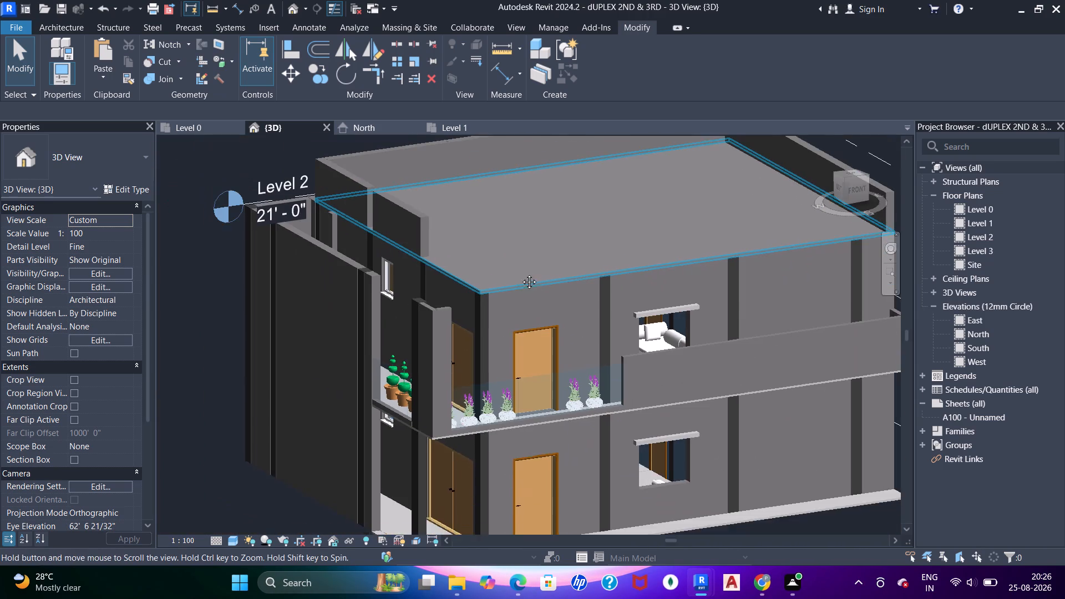
pyautogui.moveTo(521, 273); pyautogui.dragTo(453, 280, button='middle')
pyautogui.scroll(4, 439, 282)
pyautogui.scroll(-5, 431, 265)
pyautogui.moveTo(435, 271); pyautogui.dragTo(464, 235, button='middle')
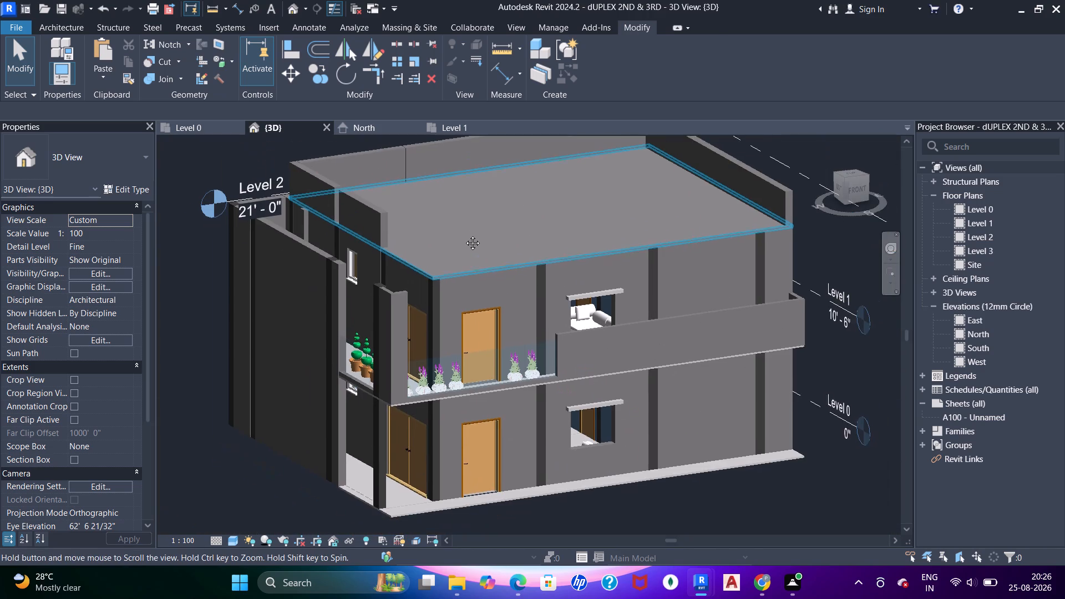
pyautogui.moveTo(464, 235); pyautogui.dragTo(467, 226, button='middle')
pyautogui.moveTo(706, 320); pyautogui.dragTo(566, 262, button='middle')
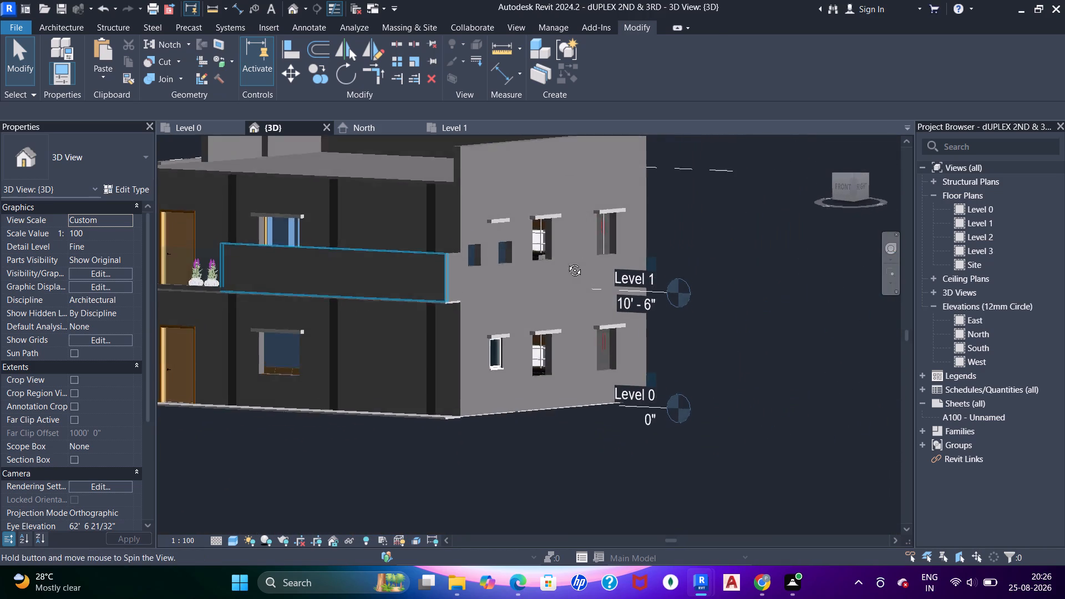
pyautogui.moveTo(566, 262); pyautogui.dragTo(572, 236, button='middle')
pyautogui.scroll(-4, 406, 260)
pyautogui.keyDown('shift'); pyautogui.moveTo(405, 266); pyautogui.dragTo(445, 334, button='middle'); pyautogui.keyUp('shift')
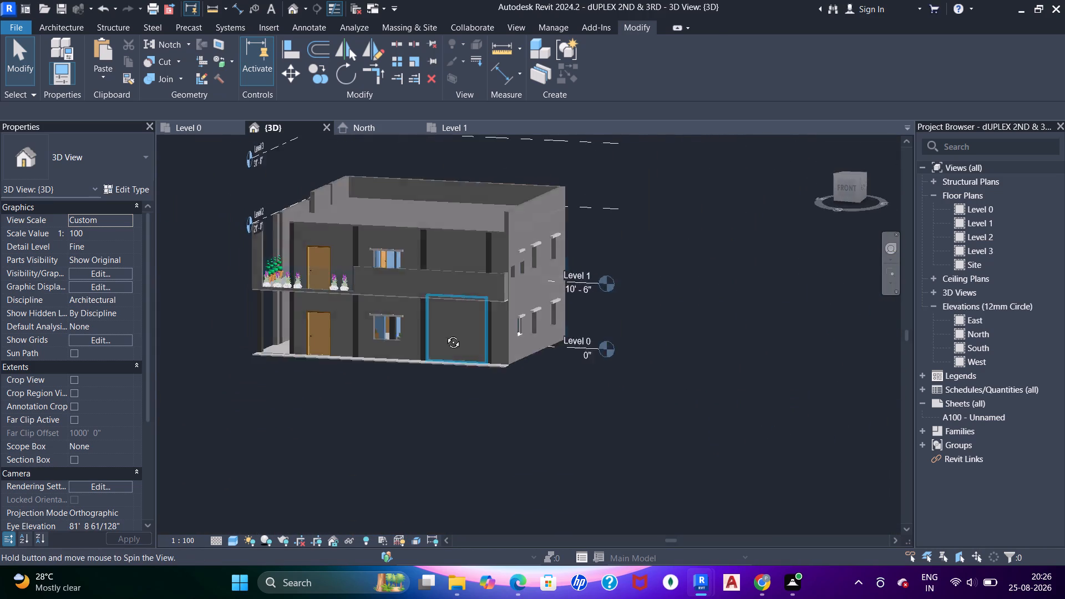
pyautogui.keyDown('shift'); pyautogui.moveTo(445, 334); pyautogui.dragTo(574, 331, button='middle'); pyautogui.keyUp('shift')
pyautogui.scroll(6, 518, 313)
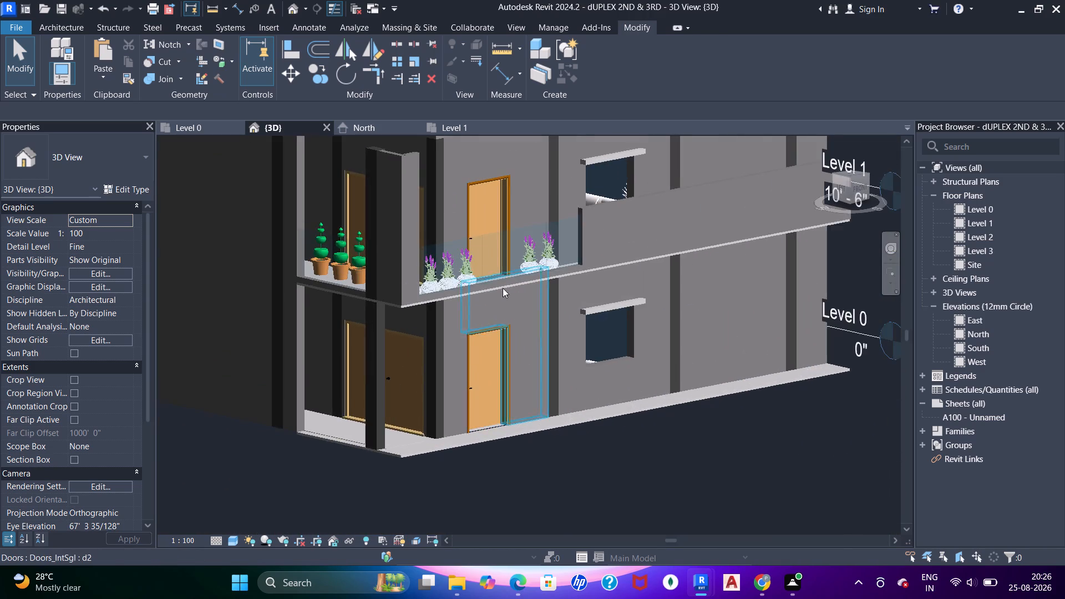
pyautogui.moveTo(448, 225); pyautogui.dragTo(508, 361, button='middle')
pyautogui.scroll(1, 508, 361)
pyautogui.scroll(-4, 392, 226)
# Align the near end of the southern west parapet segment to the end face of its neighbouring segment, closing the gap.
pyautogui.keyDown('shift'); pyautogui.moveTo(301, 222); pyautogui.dragTo(317, 243, button='middle'); pyautogui.keyUp('shift')
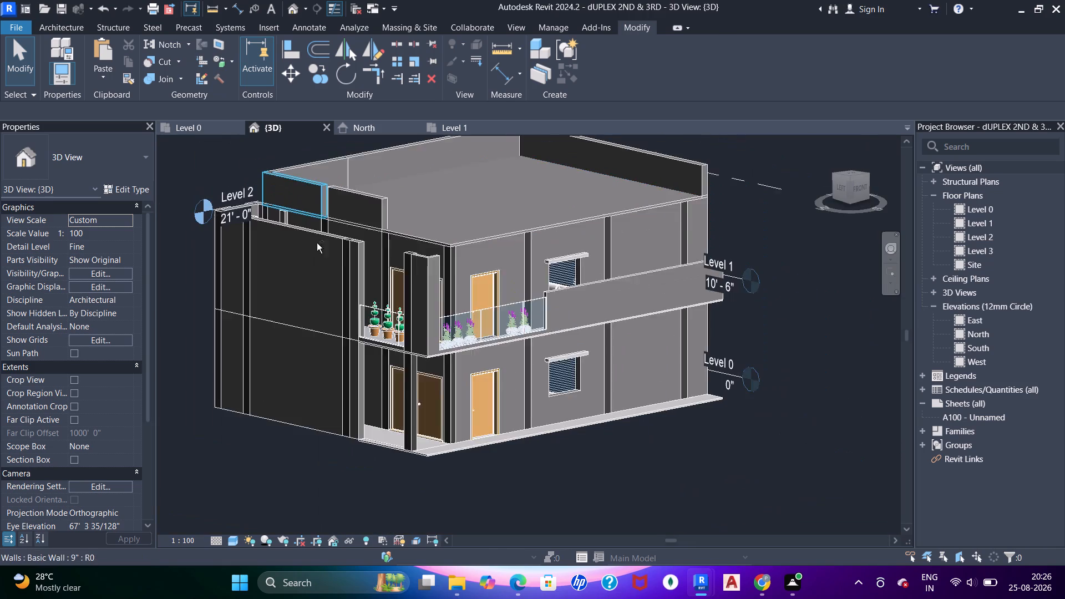
pyautogui.keyDown('shift'); pyautogui.moveTo(317, 243); pyautogui.dragTo(328, 256, button='middle'); pyautogui.keyUp('shift')
pyautogui.scroll(11, 340, 215)
pyautogui.moveTo(376, 258); pyautogui.dragTo(386, 278, button='middle')
pyautogui.press('a')
pyautogui.write('aa')
pyautogui.scroll(5, 386, 276)
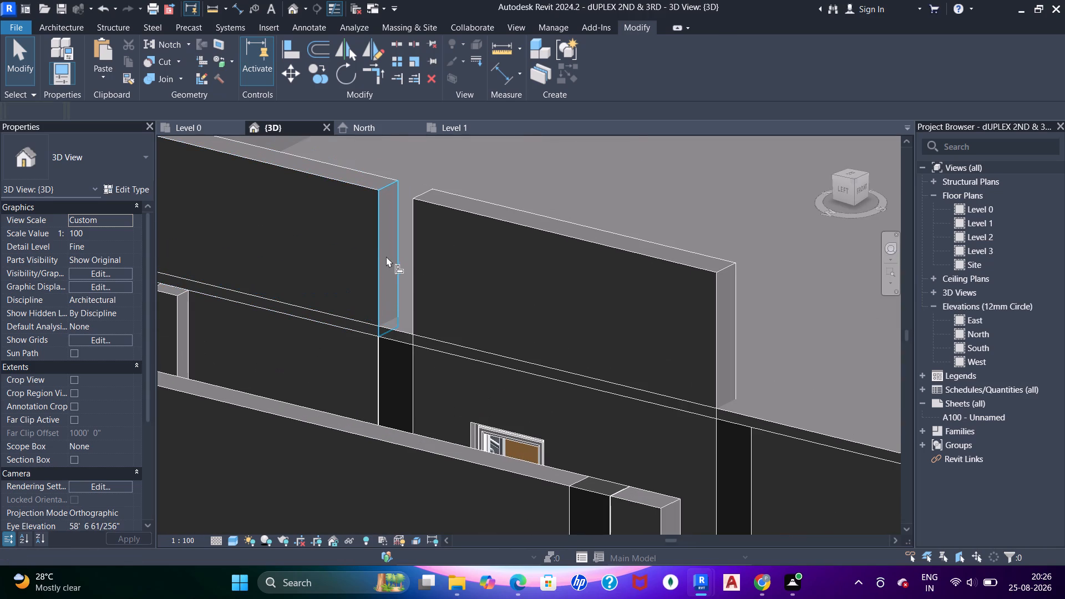
pyautogui.click(388, 250)
pyautogui.click(442, 265)
pyautogui.scroll(-13, 444, 261)
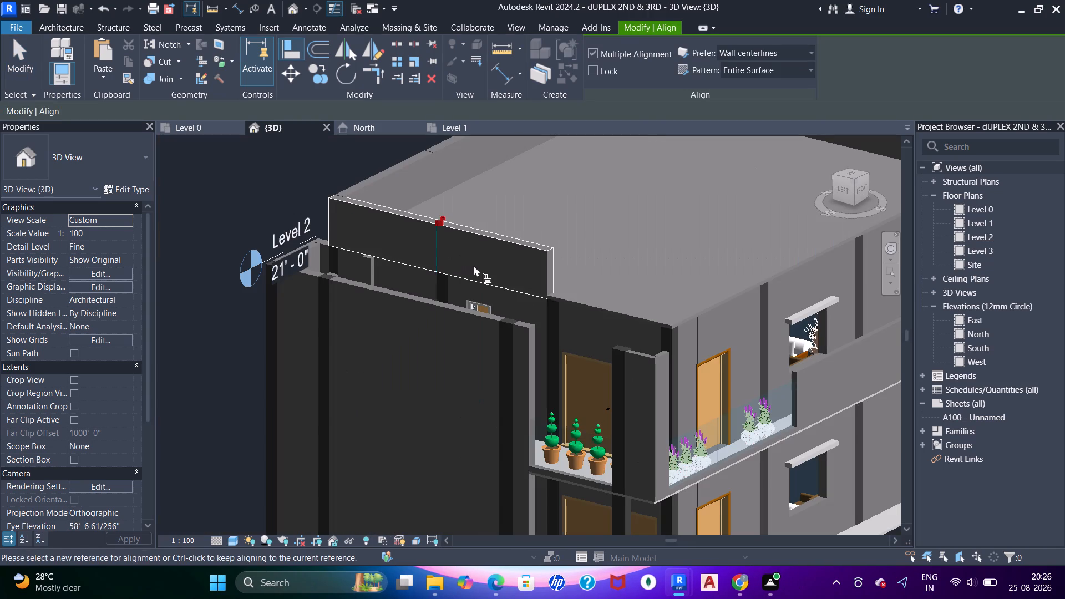
pyautogui.press('Escape')
pyautogui.press('Escape')
pyautogui.press('Escape')
# Join the geometry of the two west parapet segments at their closed gap.
pyautogui.scroll(4, 457, 258)
pyautogui.moveTo(460, 279); pyautogui.dragTo(464, 298, button='middle')
pyautogui.press('j')
pyautogui.press('j')
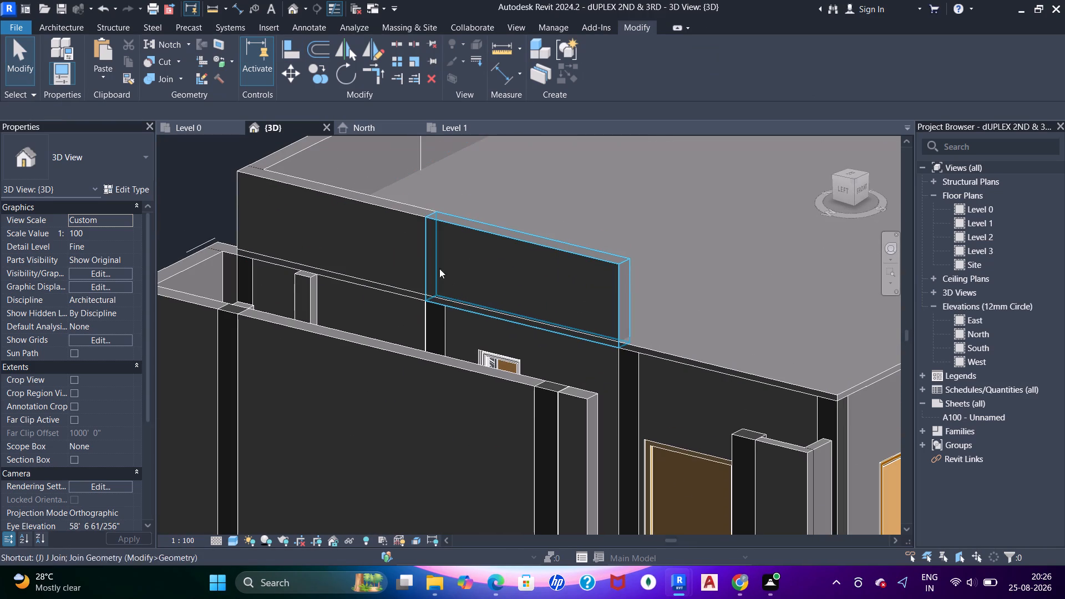
pyautogui.press('j')
pyautogui.press('j')
pyautogui.click(401, 226)
pyautogui.click(437, 245)
# Join the geometry of the two adjoining north parapet segments nearest the northwest corner.
pyautogui.scroll(-4, 440, 246)
pyautogui.moveTo(466, 185); pyautogui.dragTo(448, 283, button='middle')
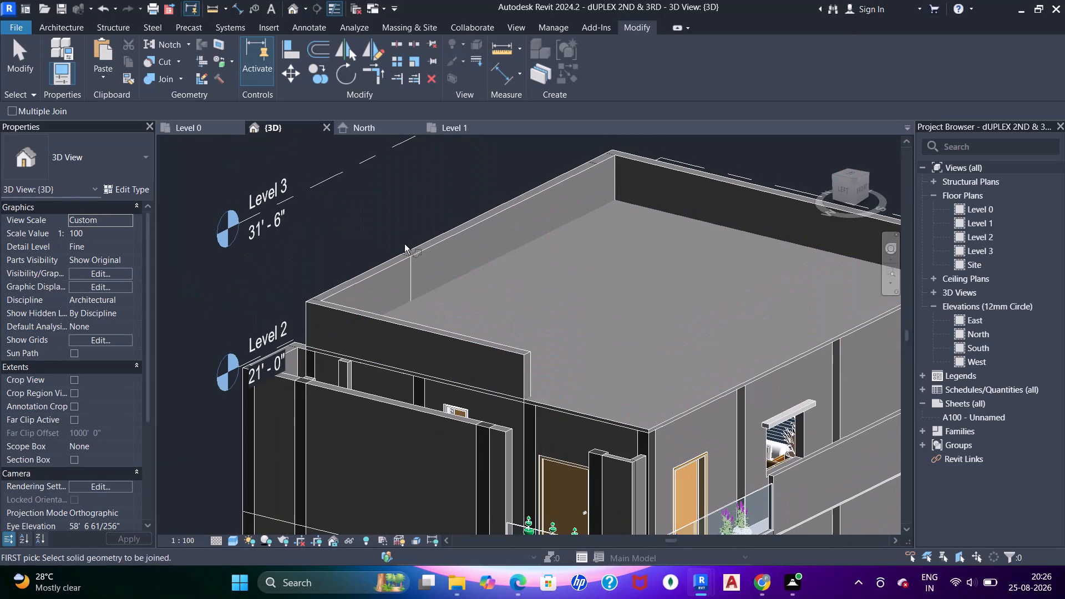
pyautogui.click(398, 267)
pyautogui.click(429, 262)
pyautogui.scroll(6, 405, 273)
pyautogui.press('Escape')
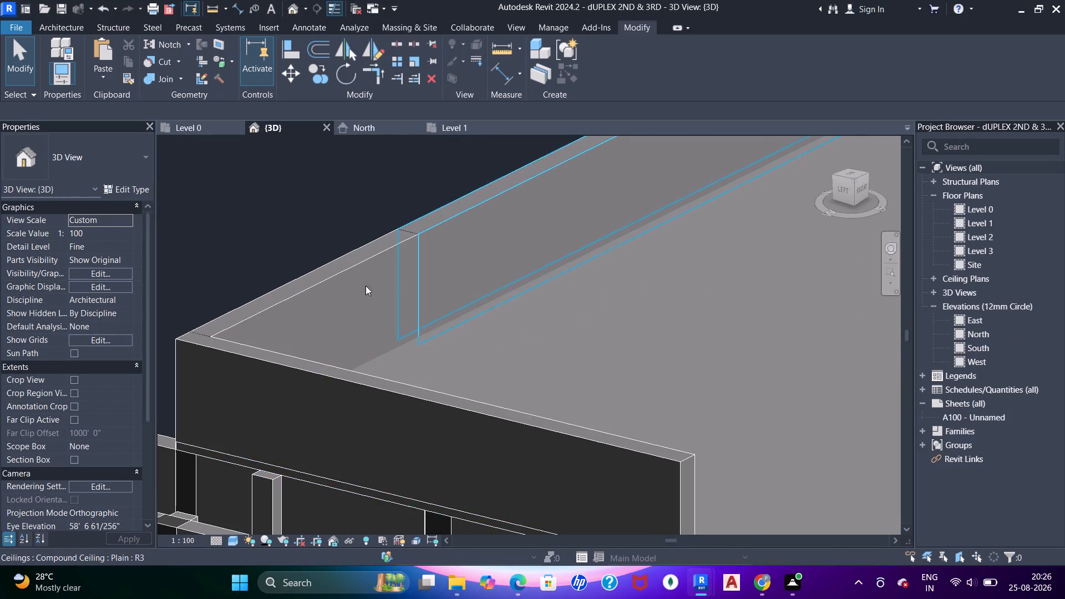
# Align the inner faces of the two adjoining north parapet segments near the northwest corner.
pyautogui.scroll(6, 373, 282)
pyautogui.moveTo(476, 250); pyautogui.dragTo(501, 296, button='middle')
pyautogui.press('a')
pyautogui.press('a')
pyautogui.press('a')
pyautogui.click(468, 336)
pyautogui.click(524, 308)
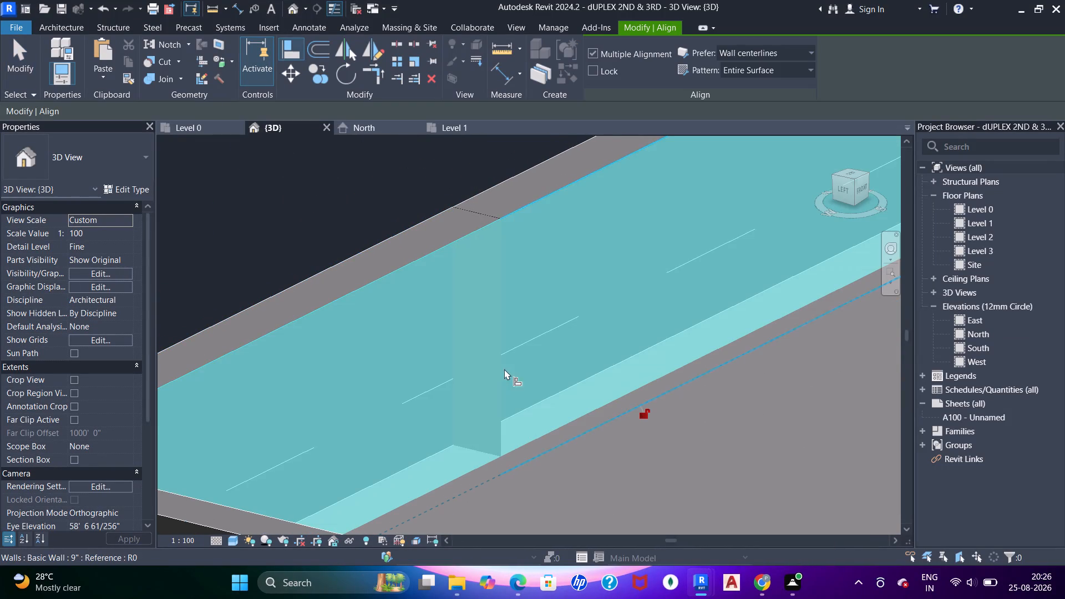
pyautogui.press('Escape')
pyautogui.press('Escape')
pyautogui.press('Escape')
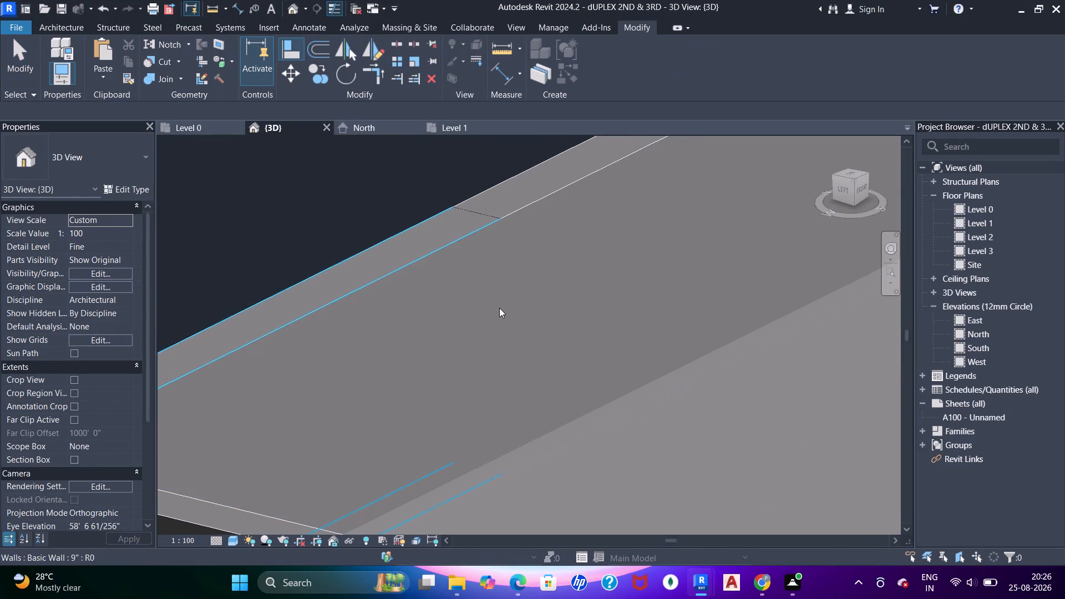
# Align the outer face of the long middle north parapet segment with the segment at the northwest corner.
pyautogui.scroll(-7, 499, 308)
pyautogui.keyDown('shift'); pyautogui.moveTo(473, 347); pyautogui.dragTo(651, 328, button='middle'); pyautogui.keyUp('shift')
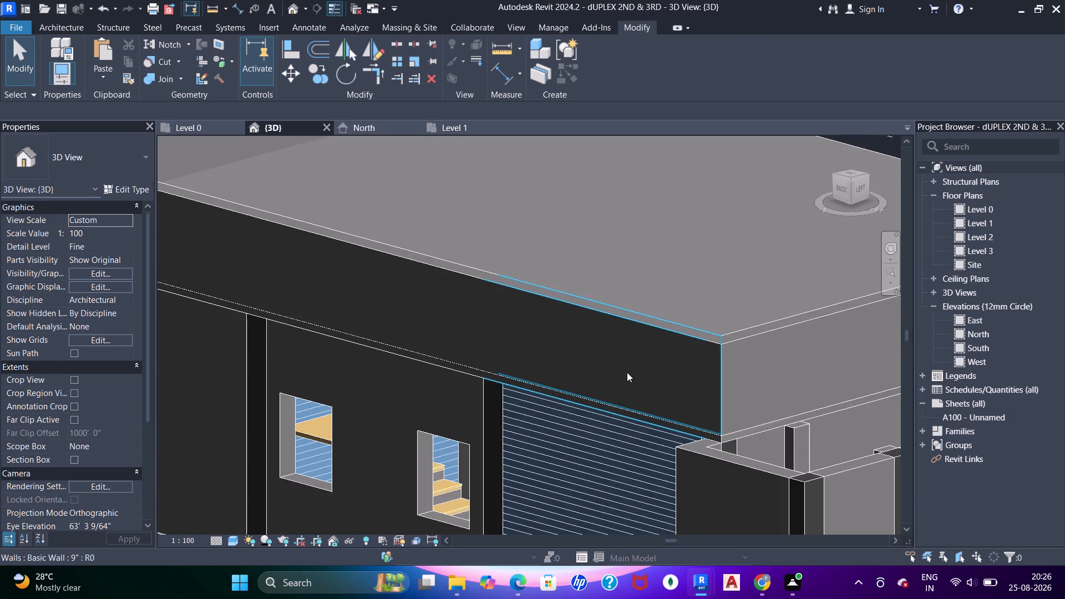
pyautogui.scroll(-3, 475, 334)
pyautogui.moveTo(474, 335); pyautogui.dragTo(532, 288, button='middle')
pyautogui.scroll(5, 482, 291)
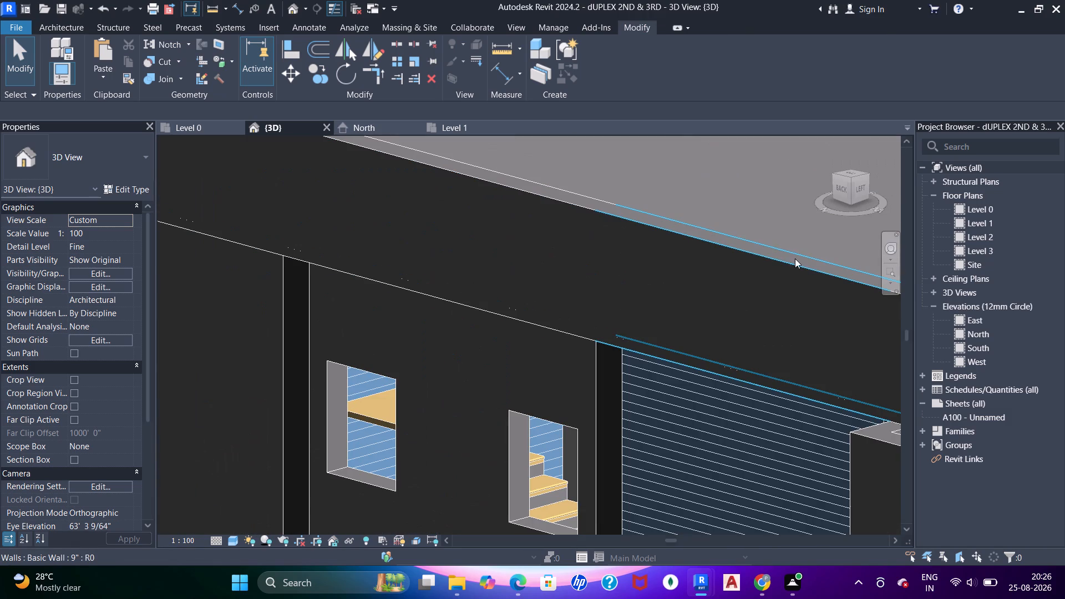
pyautogui.press('a')
pyautogui.press('a')
pyautogui.press('a')
pyautogui.click(745, 306)
pyautogui.click(544, 258)
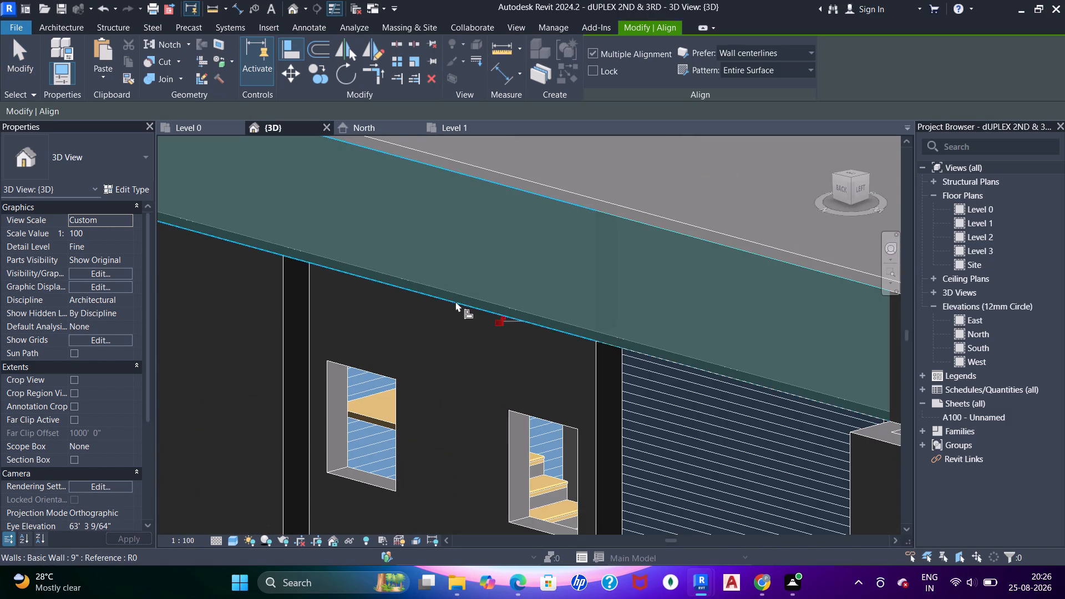
# Align the outer faces of the remaining north parapet segments up to the northeast corner.
pyautogui.moveTo(453, 301); pyautogui.dragTo(544, 297, button='middle')
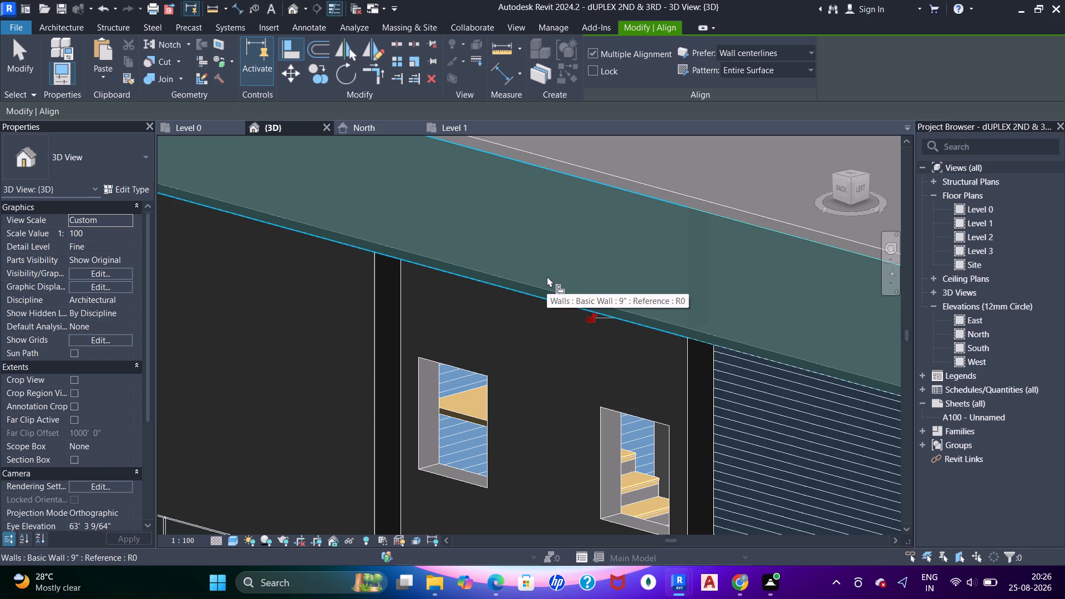
pyautogui.scroll(-5, 441, 304)
pyautogui.moveTo(445, 256); pyautogui.dragTo(491, 273, button='middle')
pyautogui.moveTo(418, 270); pyautogui.dragTo(542, 264, button='middle')
pyautogui.click(326, 303)
pyautogui.scroll(3, 507, 238)
pyautogui.click(503, 235)
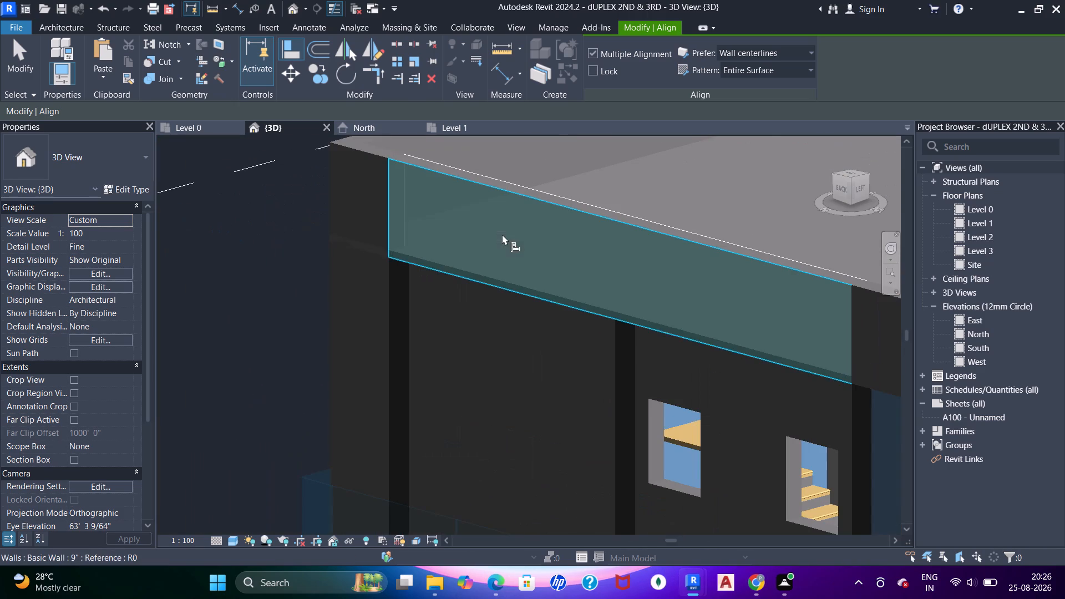
pyautogui.click(363, 202)
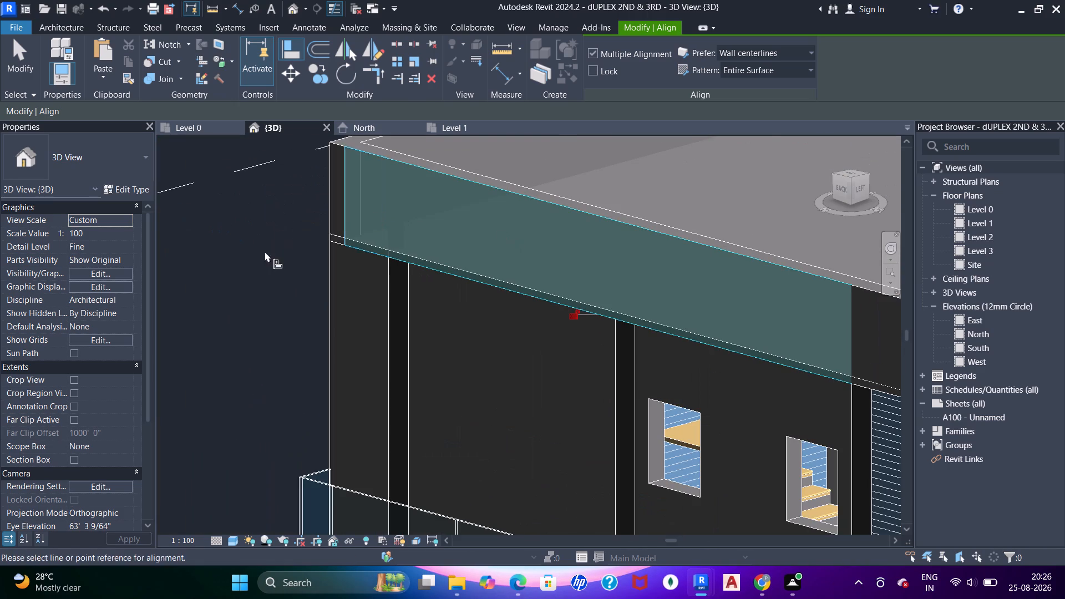
pyautogui.click(265, 251)
pyautogui.click(361, 214)
pyautogui.click(334, 210)
pyautogui.scroll(-5, 344, 237)
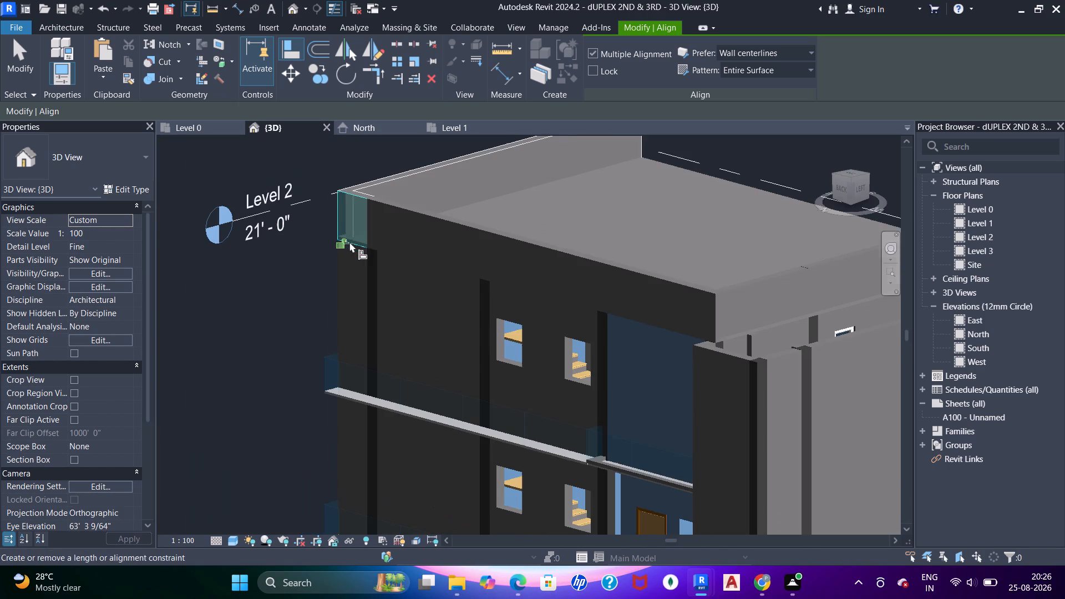
pyautogui.press('Escape')
pyautogui.press('Escape')
# Examine the north parapet and its northeast corner from outside in the 3D view.
pyautogui.scroll(-4, 357, 242)
pyautogui.moveTo(379, 261); pyautogui.dragTo(422, 280, button='middle')
pyautogui.keyDown('shift'); pyautogui.moveTo(402, 273); pyautogui.dragTo(534, 282, button='middle'); pyautogui.keyUp('shift')
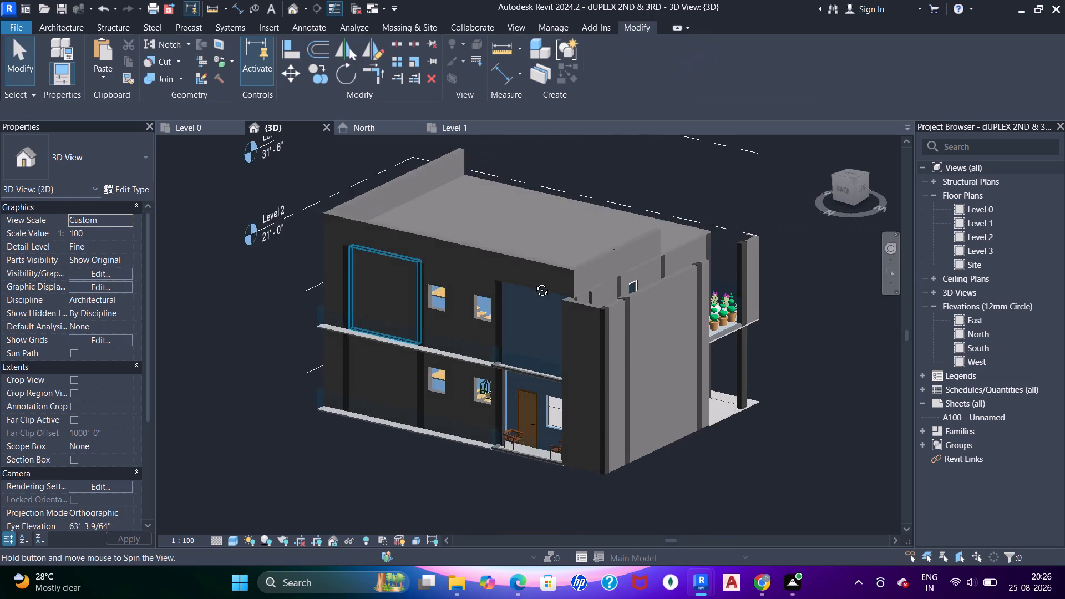
pyautogui.keyDown('shift'); pyautogui.moveTo(534, 282); pyautogui.dragTo(549, 274, button='middle'); pyautogui.keyUp('shift')
pyautogui.scroll(5, 243, 315)
pyautogui.moveTo(268, 303); pyautogui.dragTo(266, 312, button='middle')
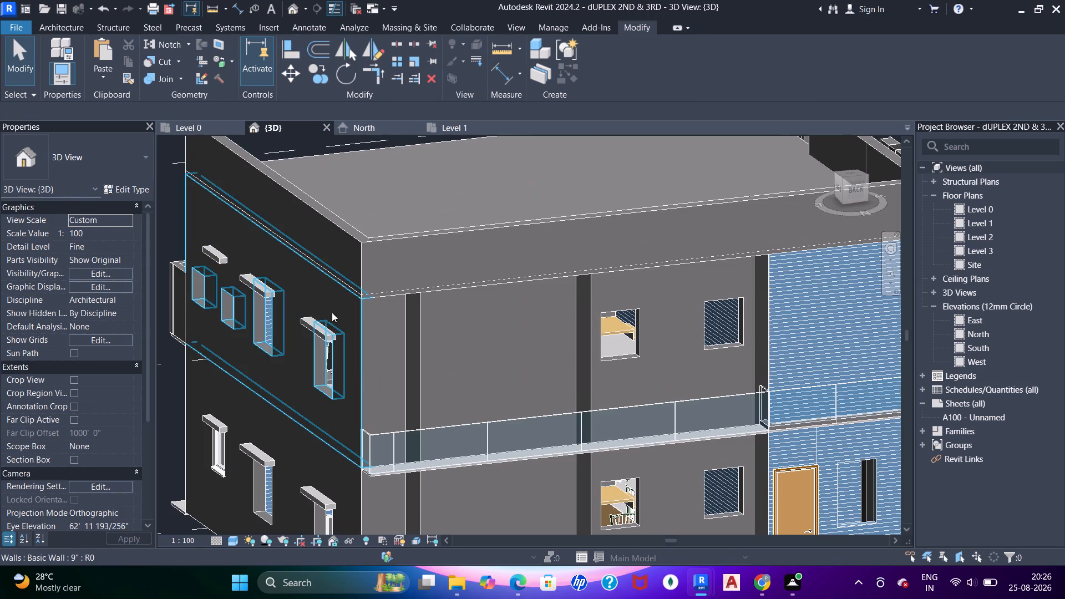
pyautogui.press('Escape')
pyautogui.press('Escape')
pyautogui.scroll(5, 384, 282)
pyautogui.scroll(2, 334, 314)
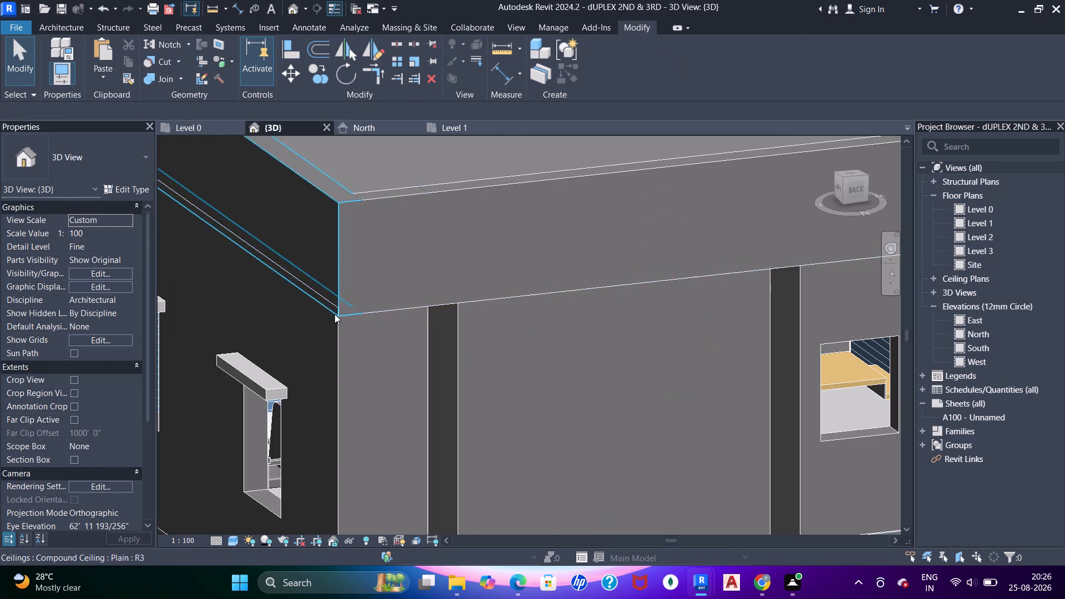
pyautogui.scroll(4, 334, 314)
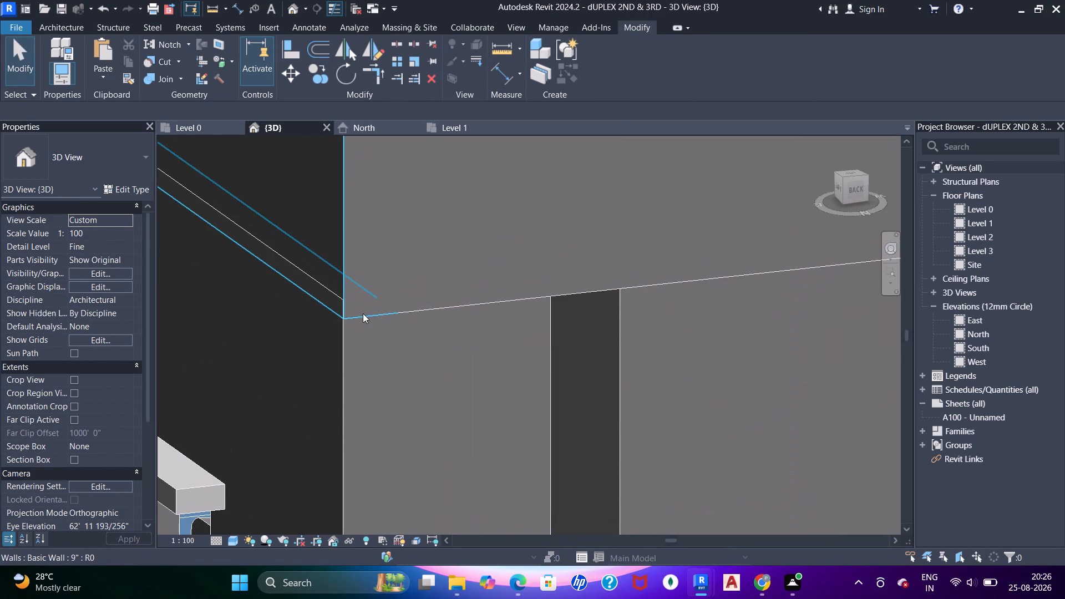
# Select the east Level 2 parapet wall and examine its base and north end at the northeast corner.
pyautogui.scroll(-3, 357, 309)
pyautogui.click(318, 220)
pyautogui.keyDown('shift'); pyautogui.moveTo(365, 326); pyautogui.dragTo(445, 248, button='middle'); pyautogui.keyUp('shift')
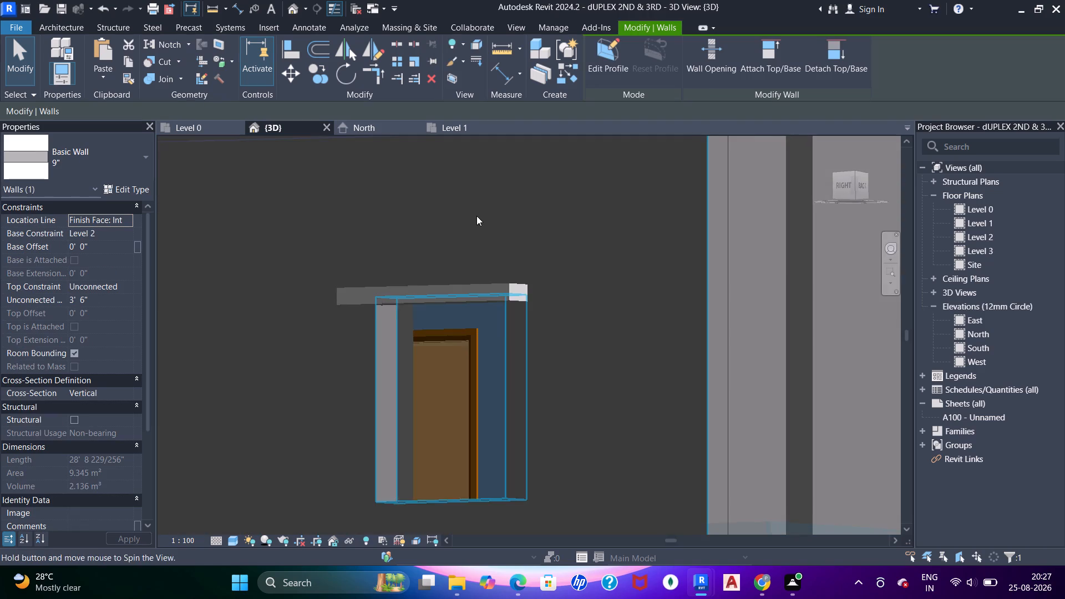
pyautogui.scroll(-2, 520, 291)
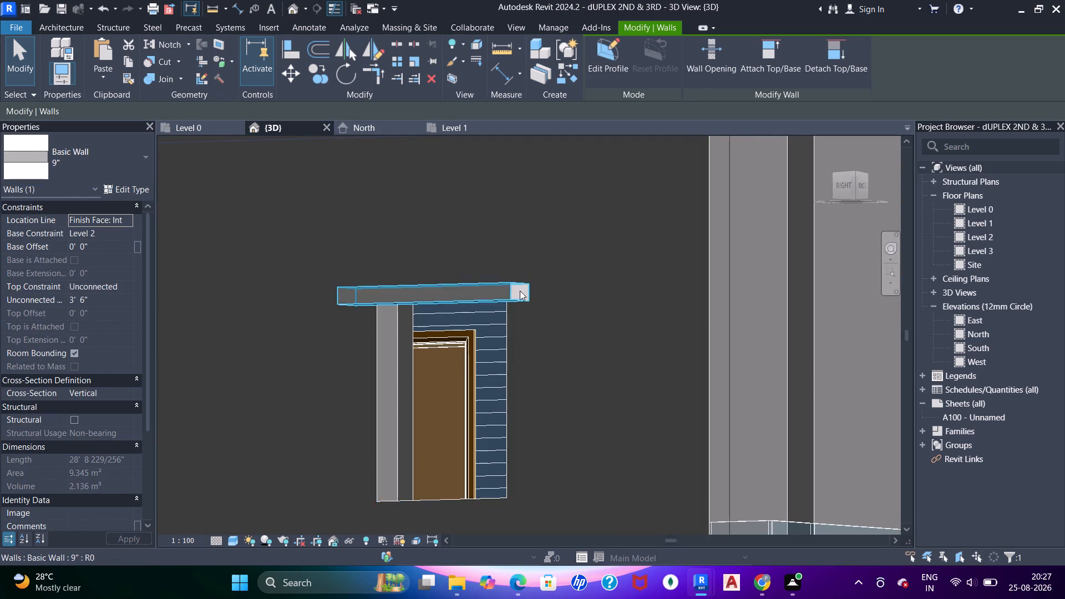
pyautogui.scroll(-3, 520, 291)
pyautogui.moveTo(536, 272); pyautogui.dragTo(539, 319, button='middle')
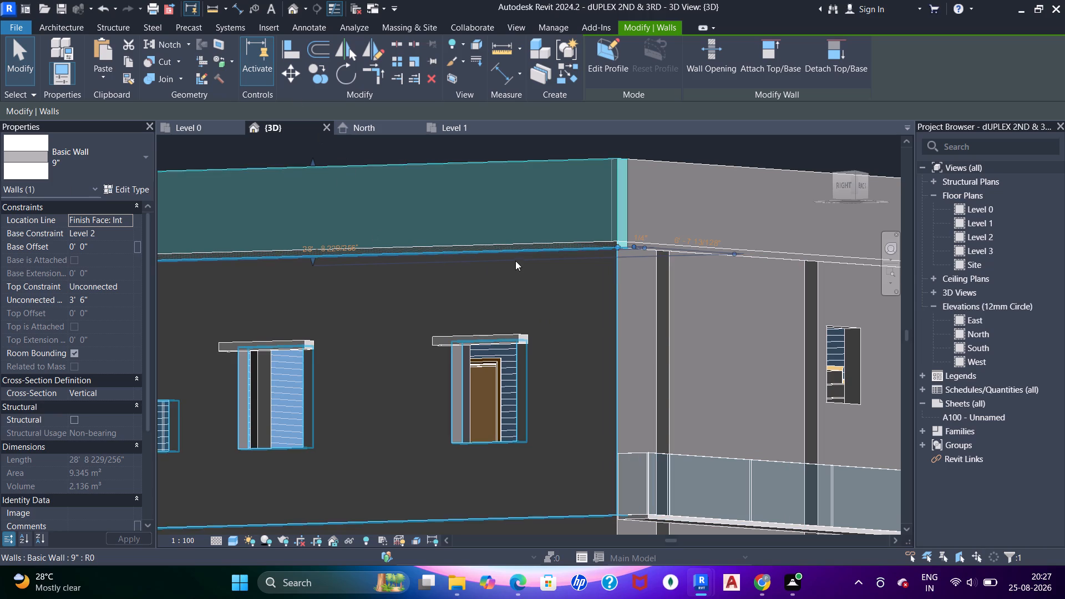
pyautogui.scroll(5, 515, 256)
pyautogui.moveTo(564, 277); pyautogui.dragTo(398, 339, button='middle')
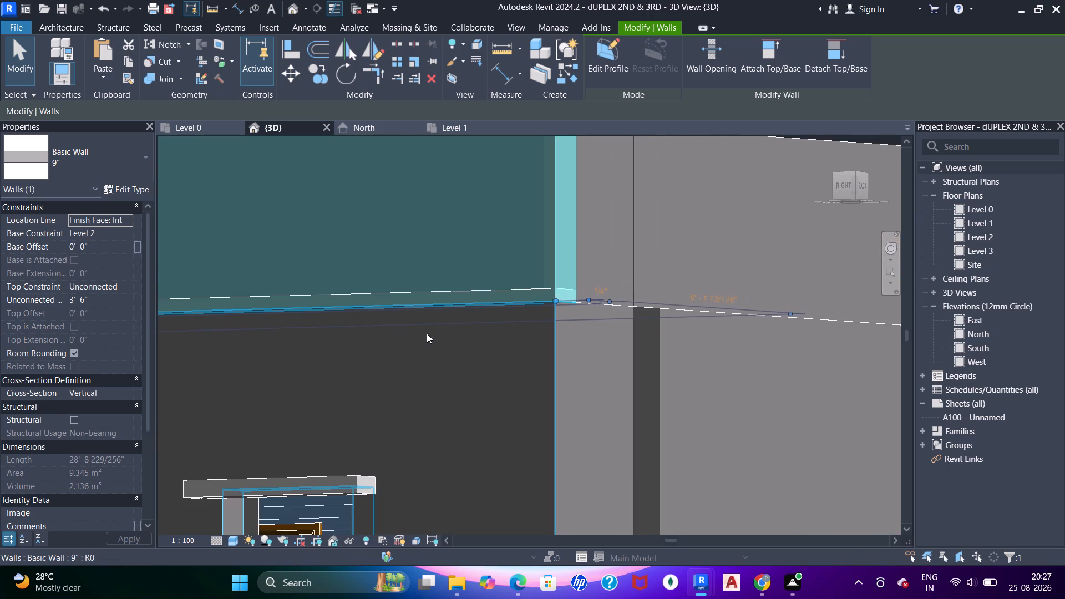
pyautogui.scroll(5, 547, 313)
pyautogui.scroll(-4, 534, 306)
pyautogui.scroll(-6, 413, 275)
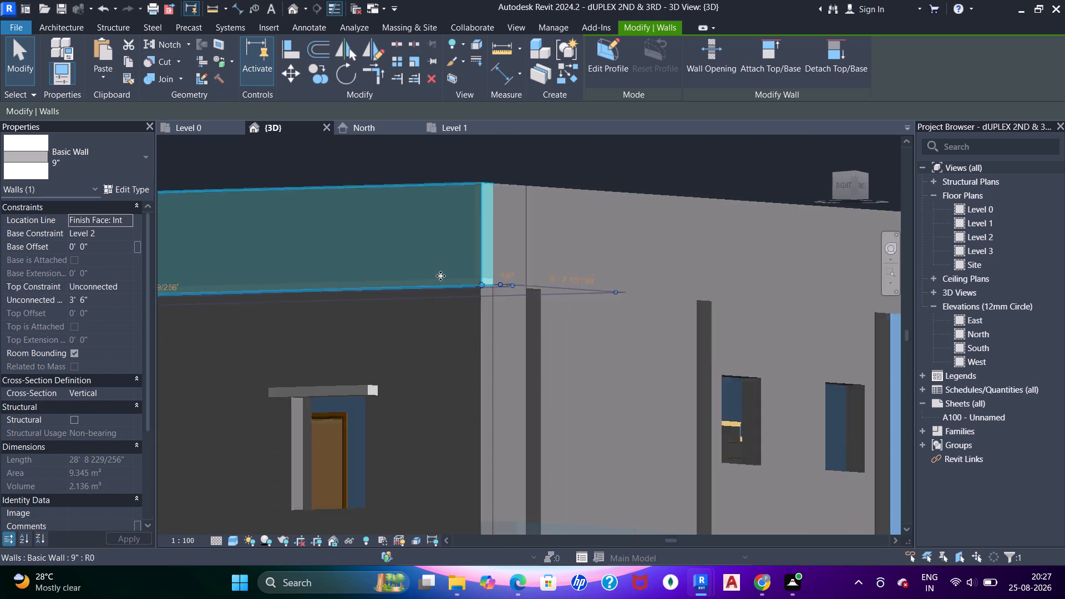
pyautogui.scroll(-4, 521, 270)
pyautogui.scroll(4, 149, 265)
pyautogui.moveTo(392, 273); pyautogui.dragTo(384, 291, button='middle')
pyautogui.scroll(7, 386, 288)
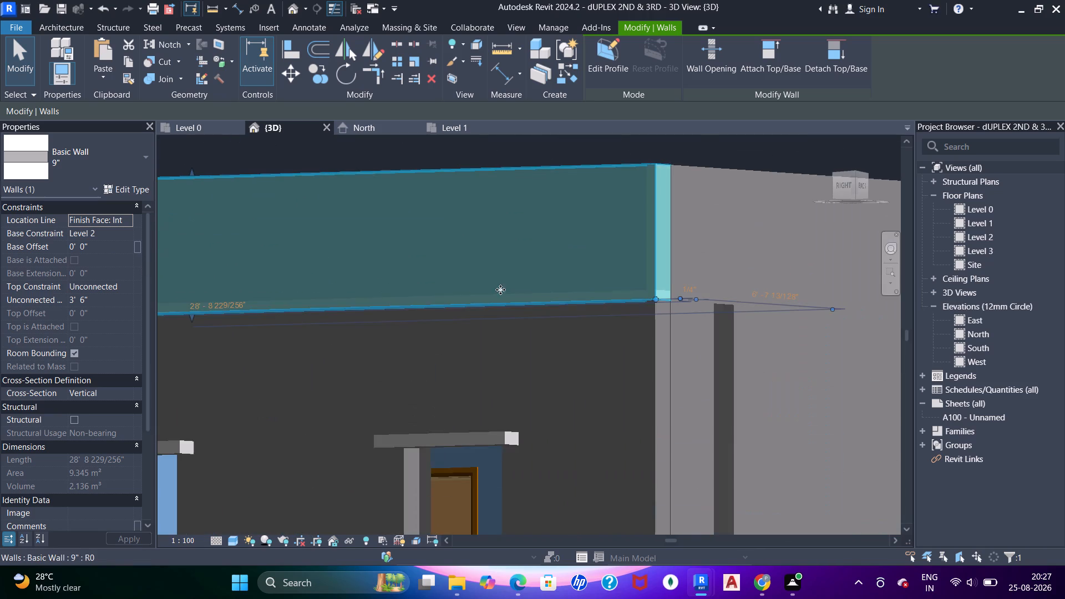
pyautogui.moveTo(534, 294); pyautogui.dragTo(487, 294, button='middle')
pyautogui.scroll(2, 489, 292)
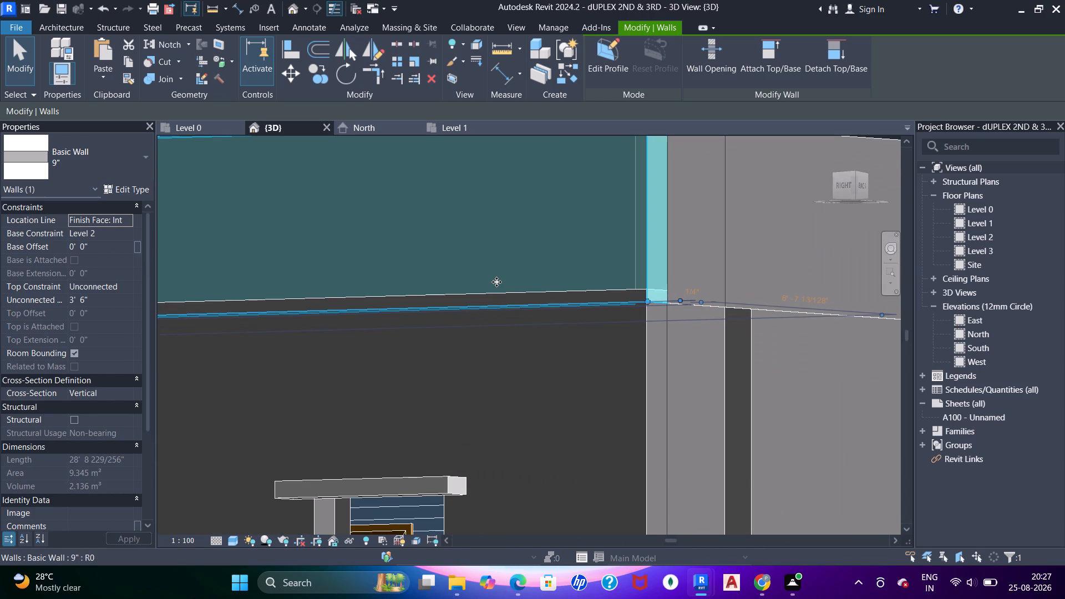